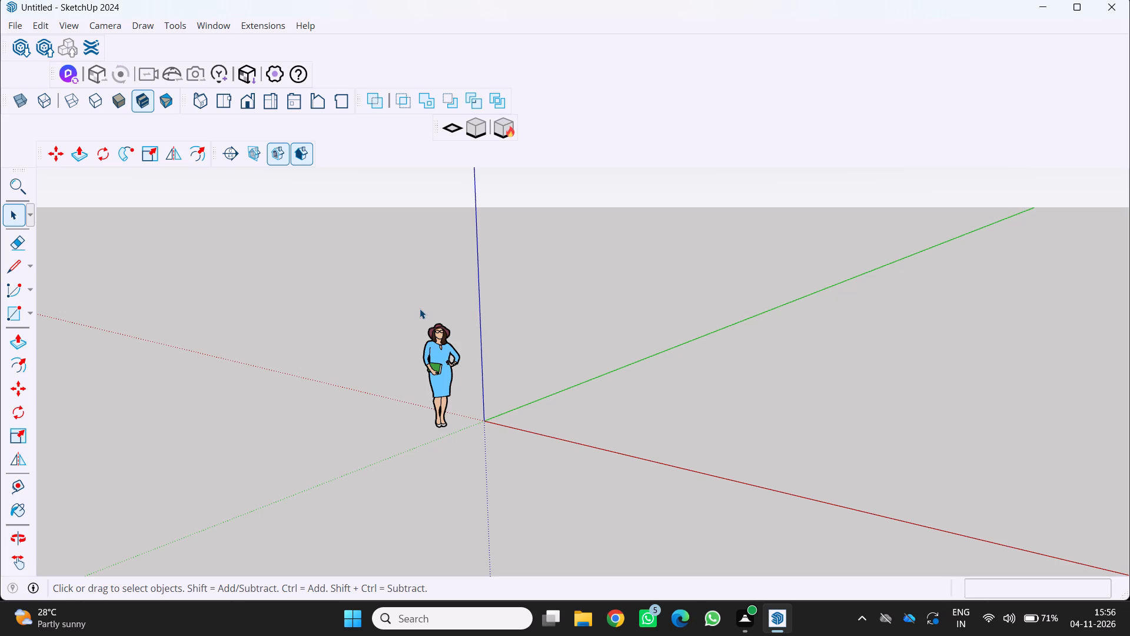
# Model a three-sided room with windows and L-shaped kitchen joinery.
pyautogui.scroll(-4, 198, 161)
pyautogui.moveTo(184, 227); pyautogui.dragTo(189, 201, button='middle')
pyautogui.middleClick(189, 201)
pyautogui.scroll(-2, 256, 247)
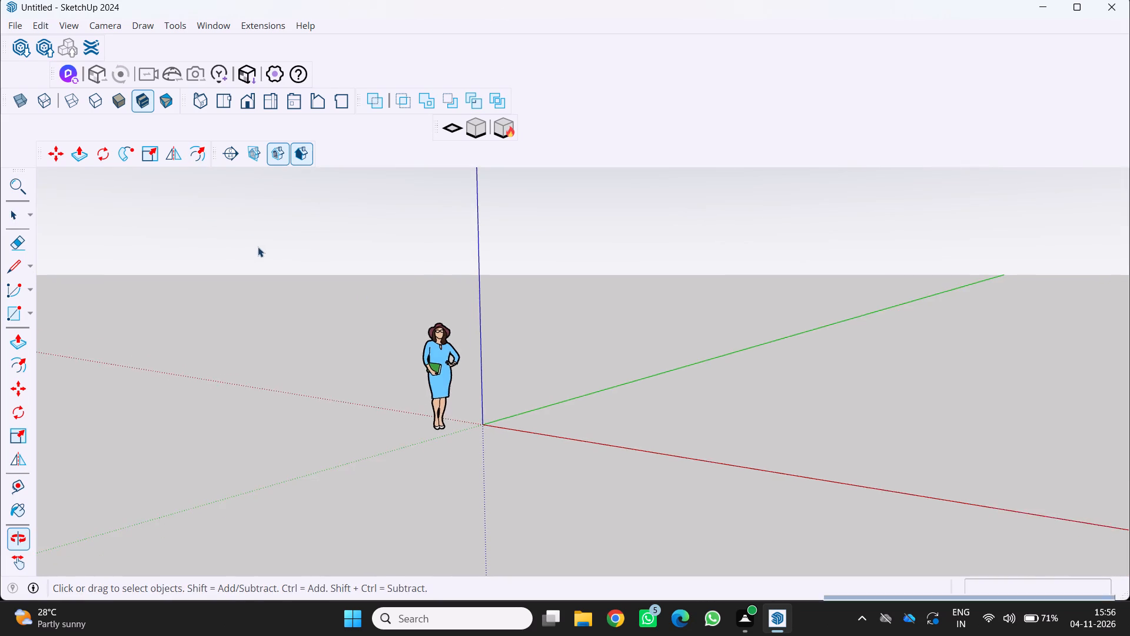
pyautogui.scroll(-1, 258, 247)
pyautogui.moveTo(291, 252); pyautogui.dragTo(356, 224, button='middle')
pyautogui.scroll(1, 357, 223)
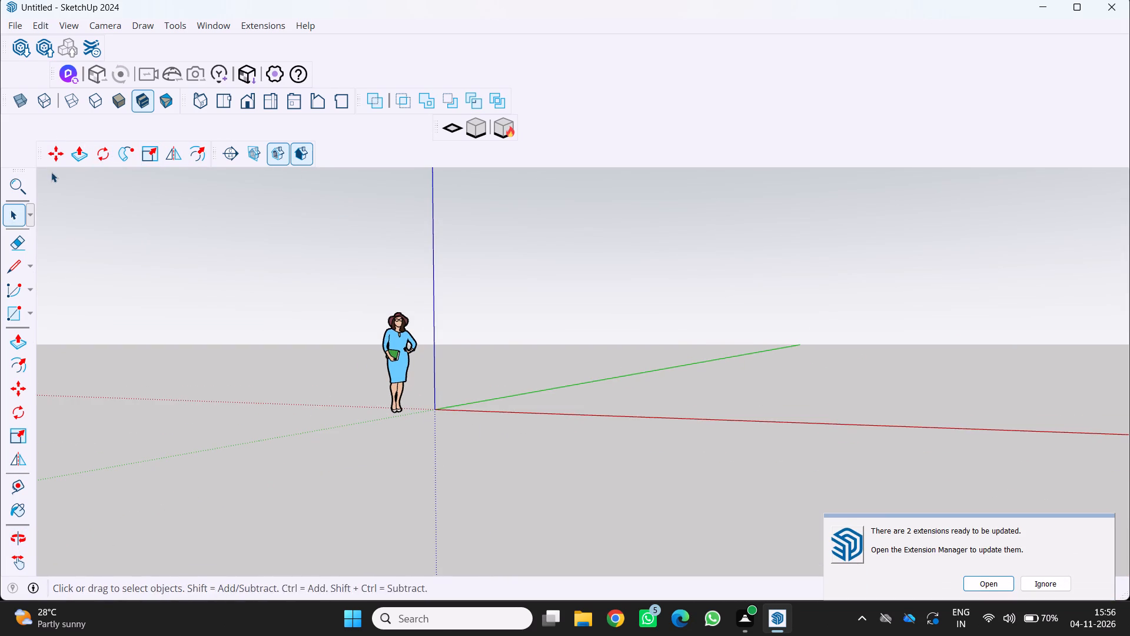
# Move the editing toolbar (Move, Push/Pull, Rotate, Scale) up into the empty space of the first toolbar row.
pyautogui.moveTo(44, 155); pyautogui.dragTo(342, 44)
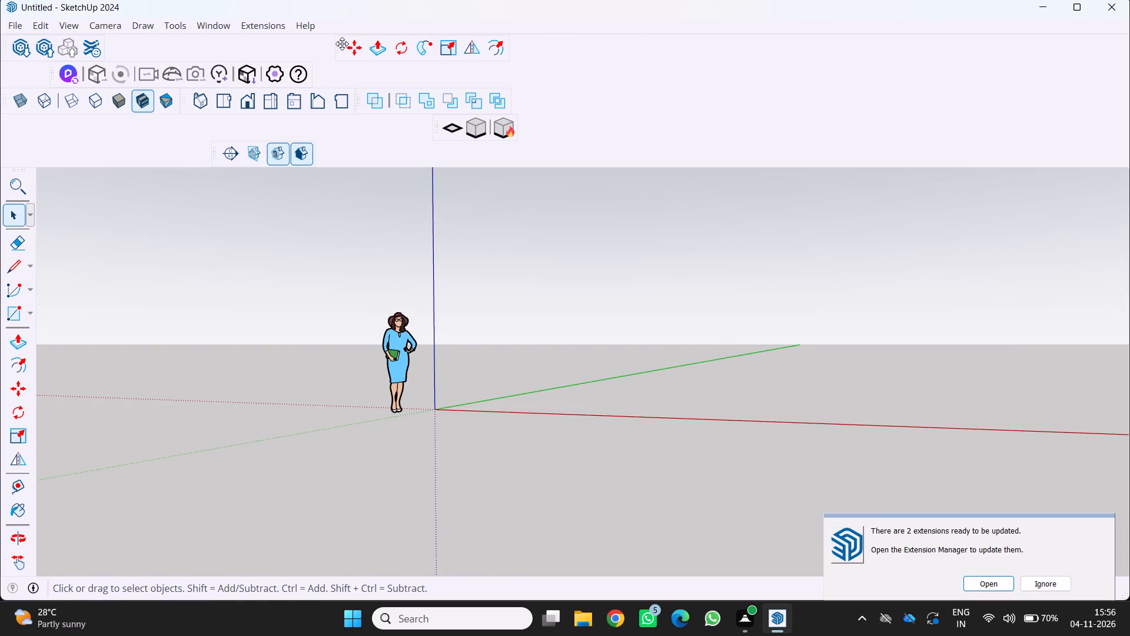
pyautogui.moveTo(342, 44); pyautogui.dragTo(342, 47)
pyautogui.scroll(4, 339, 85)
pyautogui.moveTo(501, 53); pyautogui.dragTo(587, 44)
pyautogui.moveTo(337, 45); pyautogui.dragTo(391, 44)
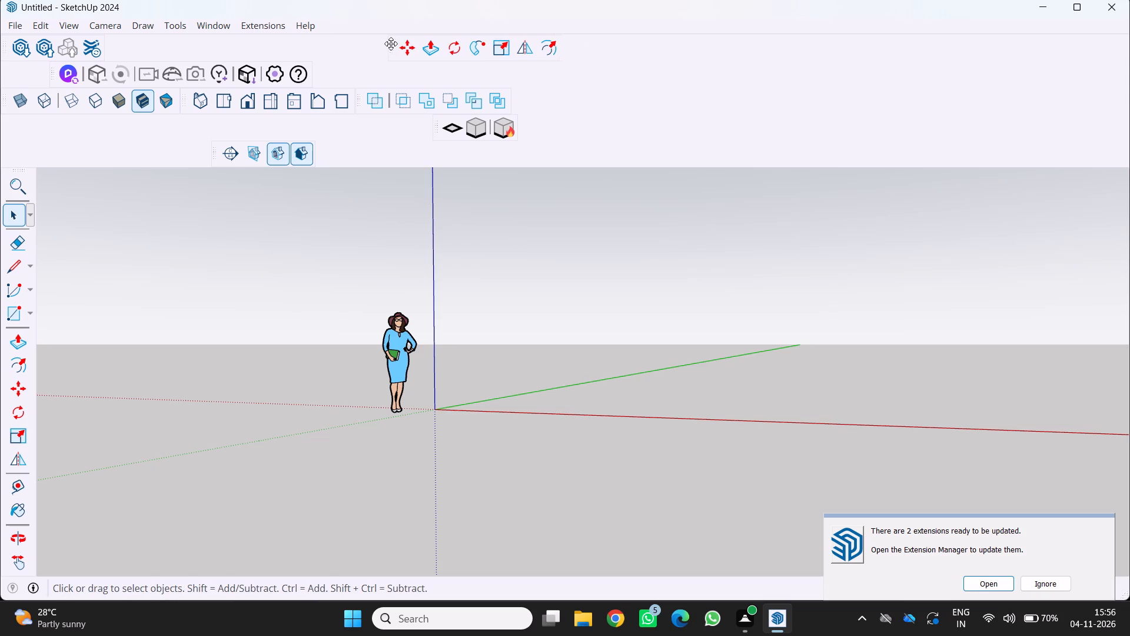
pyautogui.moveTo(391, 44); pyautogui.dragTo(391, 43)
pyautogui.moveTo(197, 117); pyautogui.dragTo(211, 140, button='middle')
pyautogui.scroll(2, 222, 155)
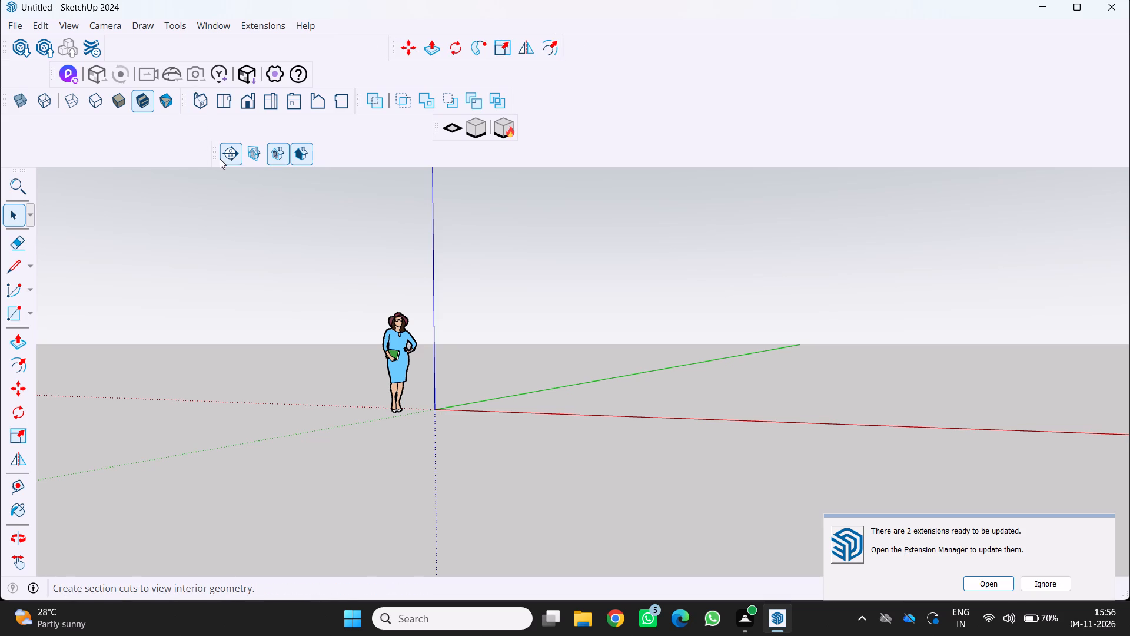
# Move the section plane toolbar up into the first toolbar row, beside the editing toolbar.
pyautogui.moveTo(220, 158); pyautogui.dragTo(283, 137)
pyautogui.scroll(2, 216, 157)
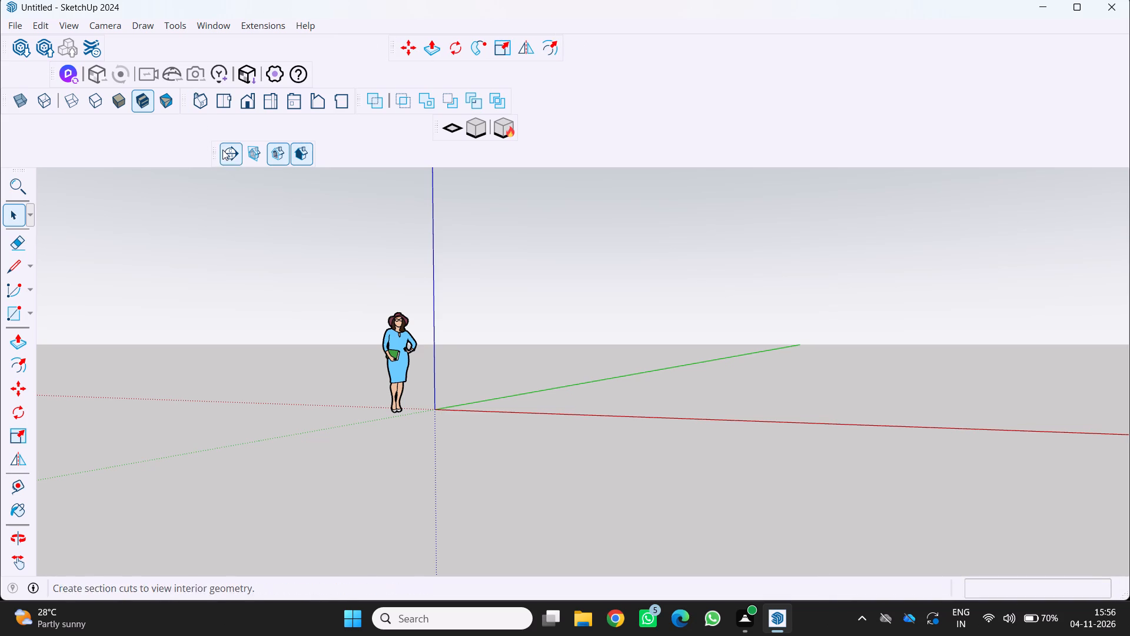
pyautogui.scroll(3, 222, 150)
pyautogui.moveTo(214, 156); pyautogui.dragTo(388, 110)
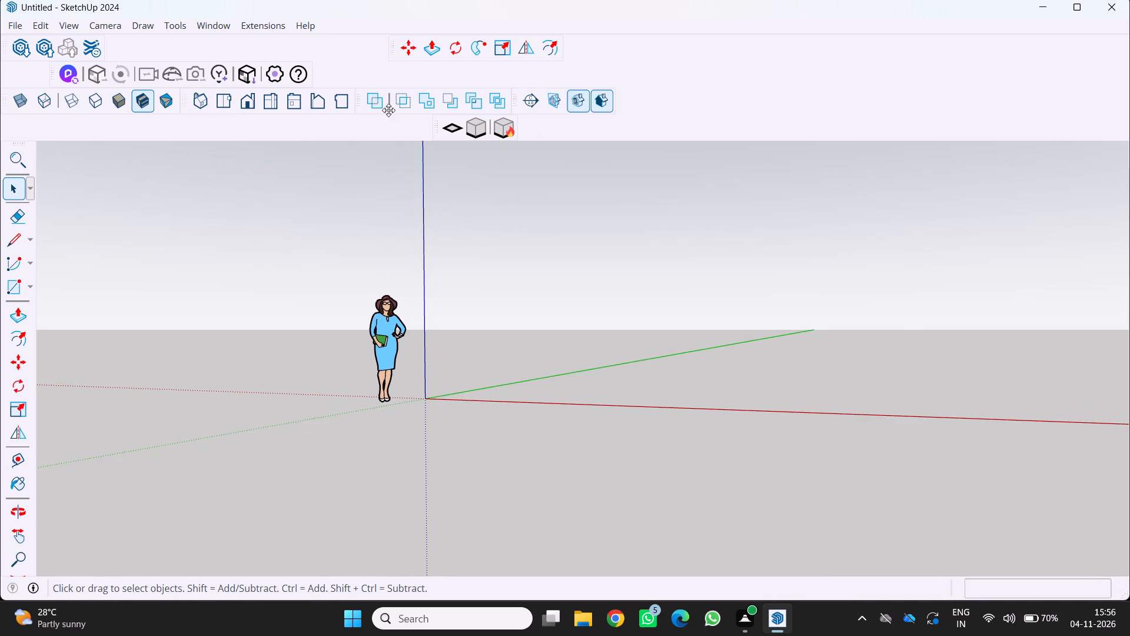
pyautogui.moveTo(388, 110); pyautogui.dragTo(564, 51)
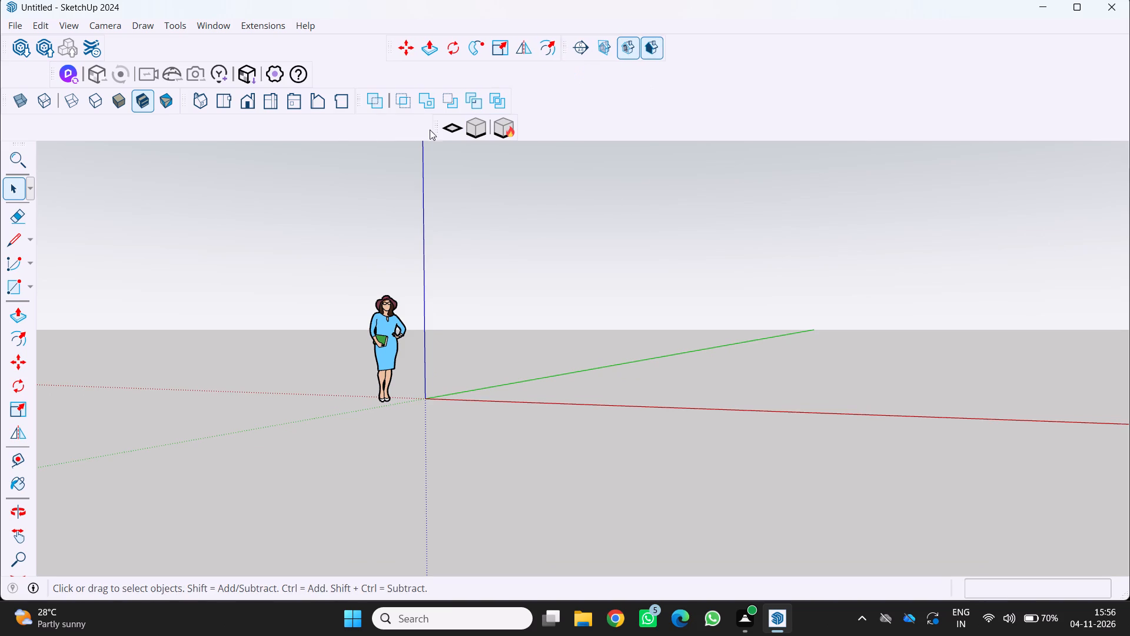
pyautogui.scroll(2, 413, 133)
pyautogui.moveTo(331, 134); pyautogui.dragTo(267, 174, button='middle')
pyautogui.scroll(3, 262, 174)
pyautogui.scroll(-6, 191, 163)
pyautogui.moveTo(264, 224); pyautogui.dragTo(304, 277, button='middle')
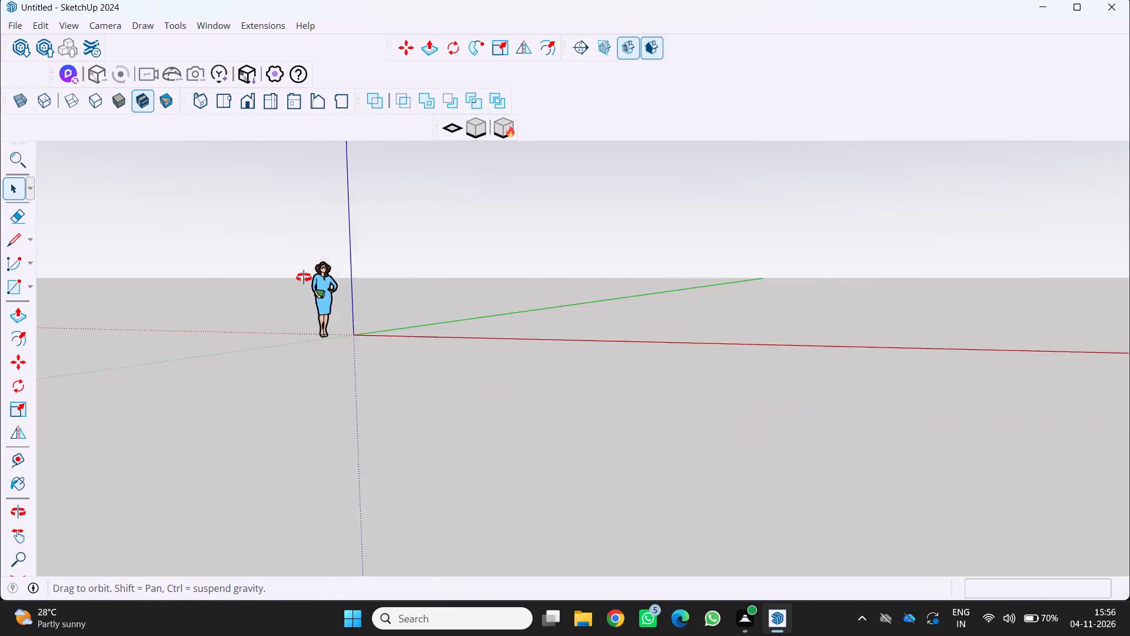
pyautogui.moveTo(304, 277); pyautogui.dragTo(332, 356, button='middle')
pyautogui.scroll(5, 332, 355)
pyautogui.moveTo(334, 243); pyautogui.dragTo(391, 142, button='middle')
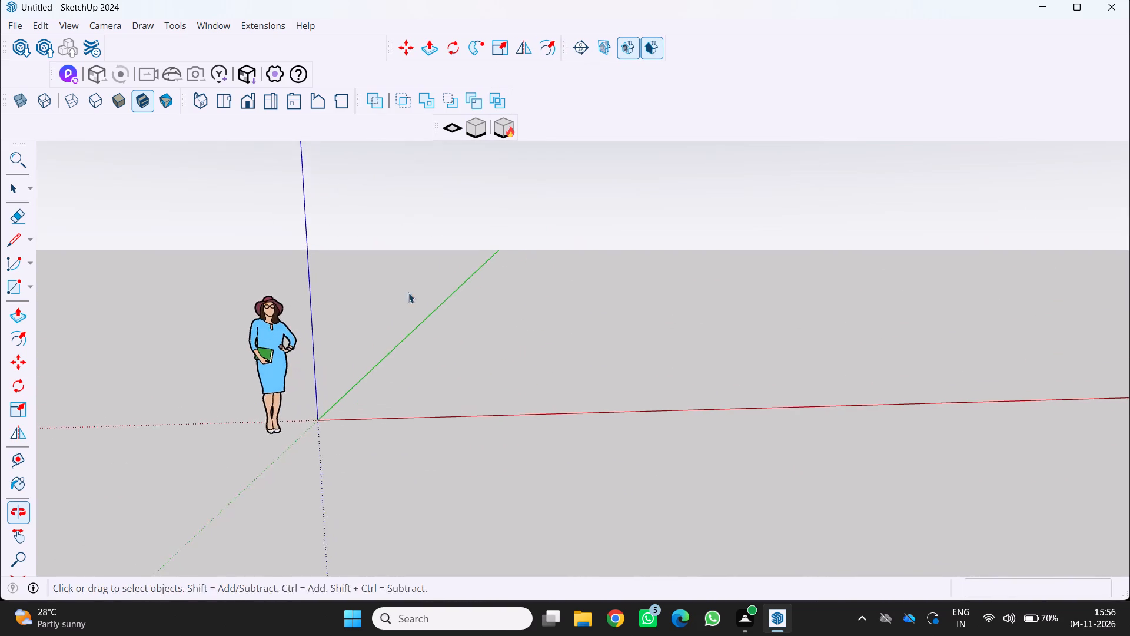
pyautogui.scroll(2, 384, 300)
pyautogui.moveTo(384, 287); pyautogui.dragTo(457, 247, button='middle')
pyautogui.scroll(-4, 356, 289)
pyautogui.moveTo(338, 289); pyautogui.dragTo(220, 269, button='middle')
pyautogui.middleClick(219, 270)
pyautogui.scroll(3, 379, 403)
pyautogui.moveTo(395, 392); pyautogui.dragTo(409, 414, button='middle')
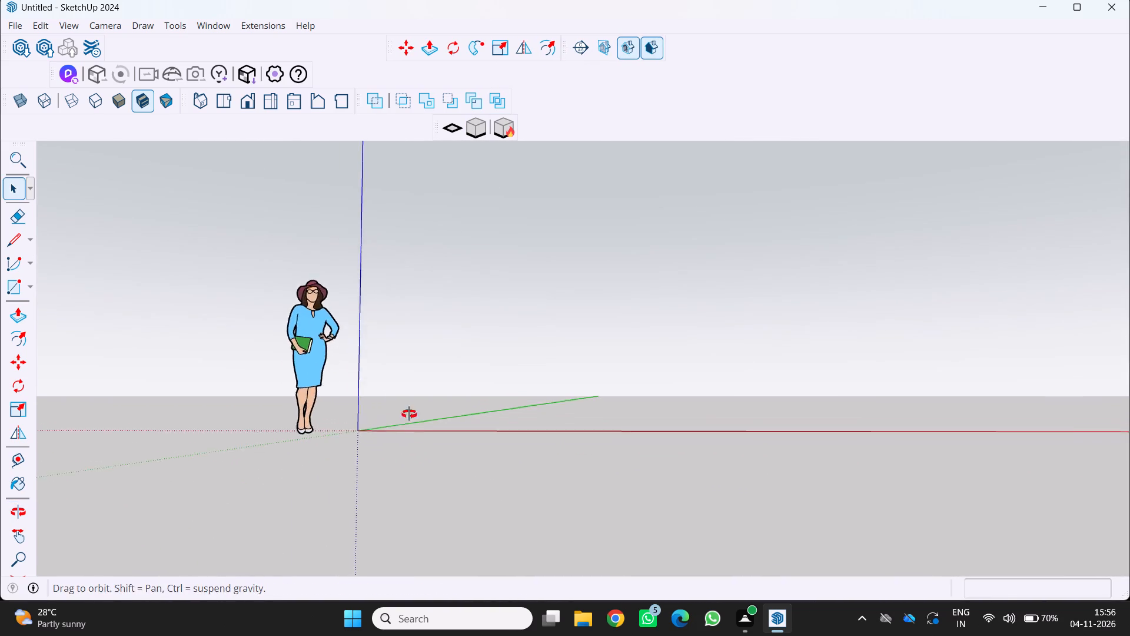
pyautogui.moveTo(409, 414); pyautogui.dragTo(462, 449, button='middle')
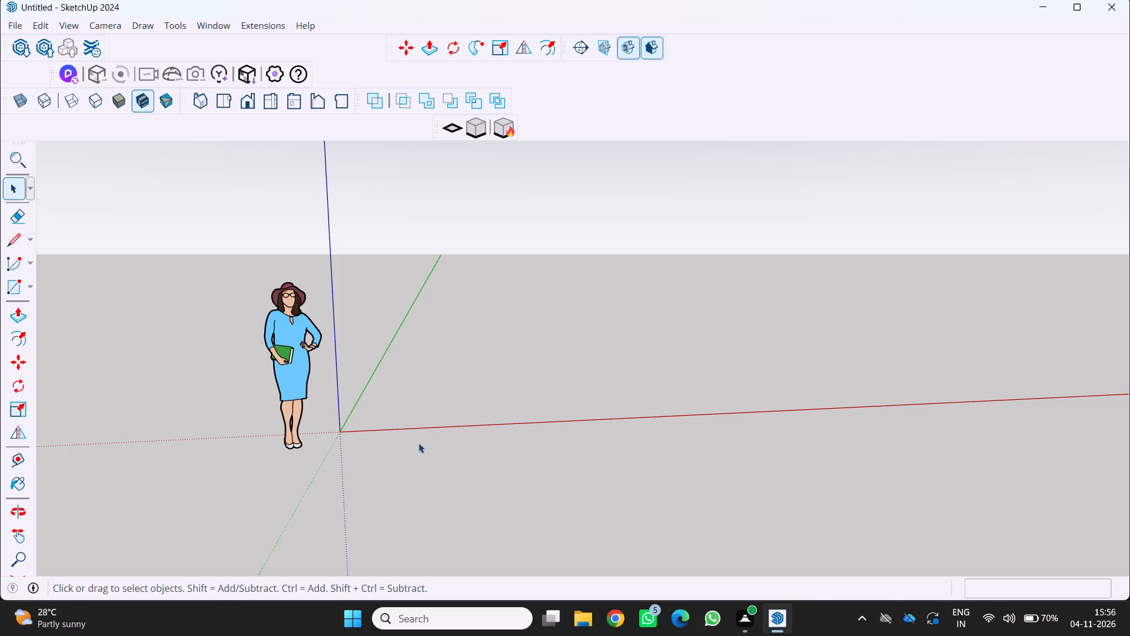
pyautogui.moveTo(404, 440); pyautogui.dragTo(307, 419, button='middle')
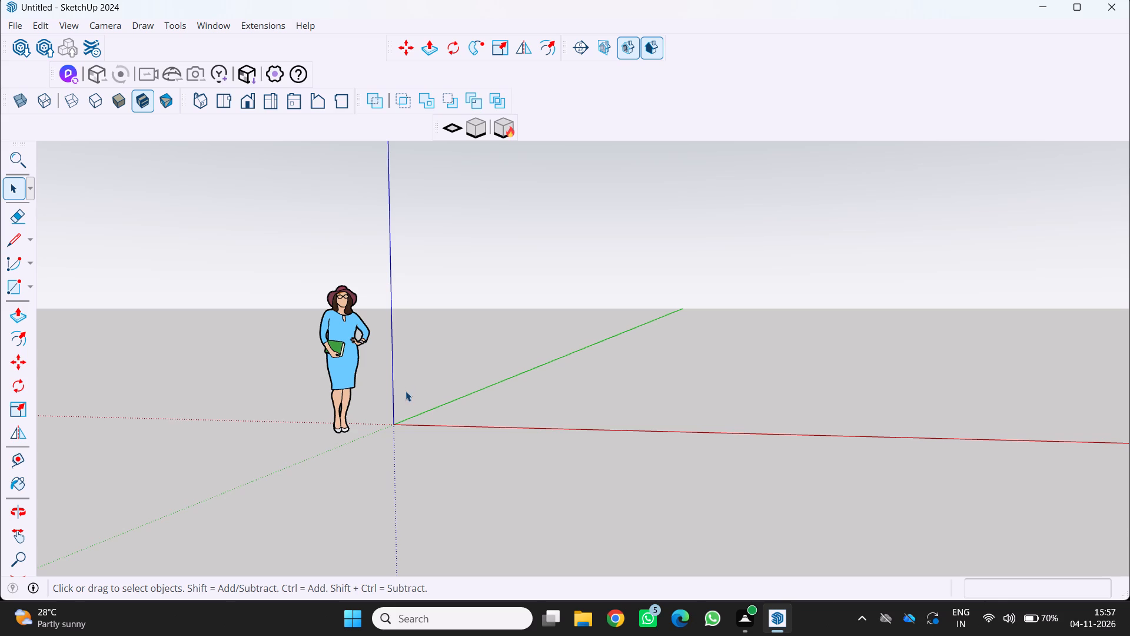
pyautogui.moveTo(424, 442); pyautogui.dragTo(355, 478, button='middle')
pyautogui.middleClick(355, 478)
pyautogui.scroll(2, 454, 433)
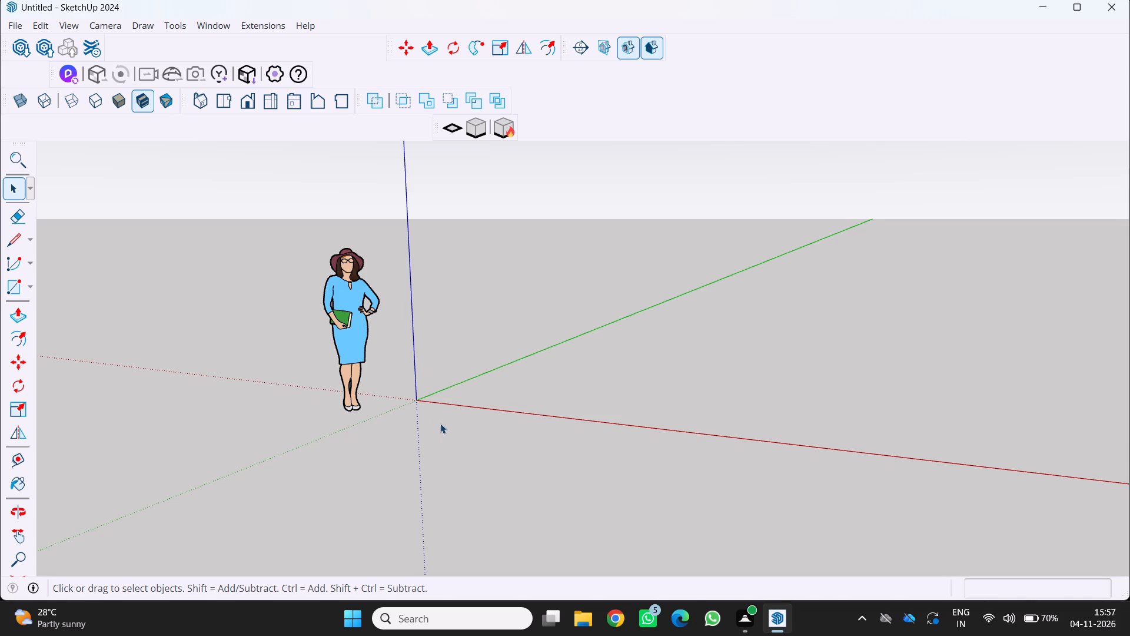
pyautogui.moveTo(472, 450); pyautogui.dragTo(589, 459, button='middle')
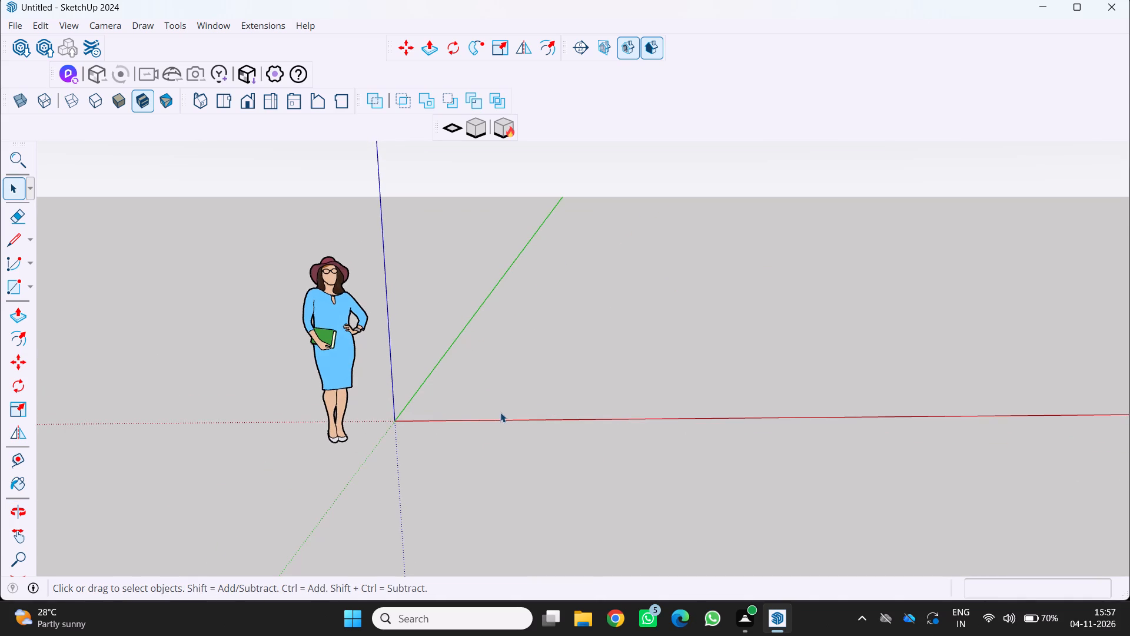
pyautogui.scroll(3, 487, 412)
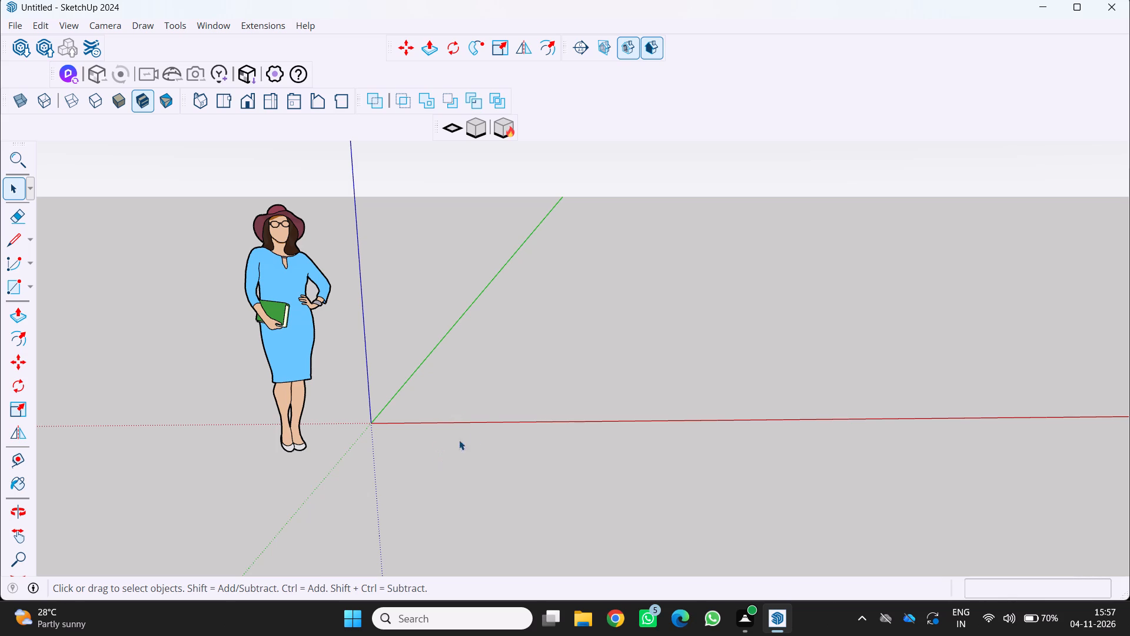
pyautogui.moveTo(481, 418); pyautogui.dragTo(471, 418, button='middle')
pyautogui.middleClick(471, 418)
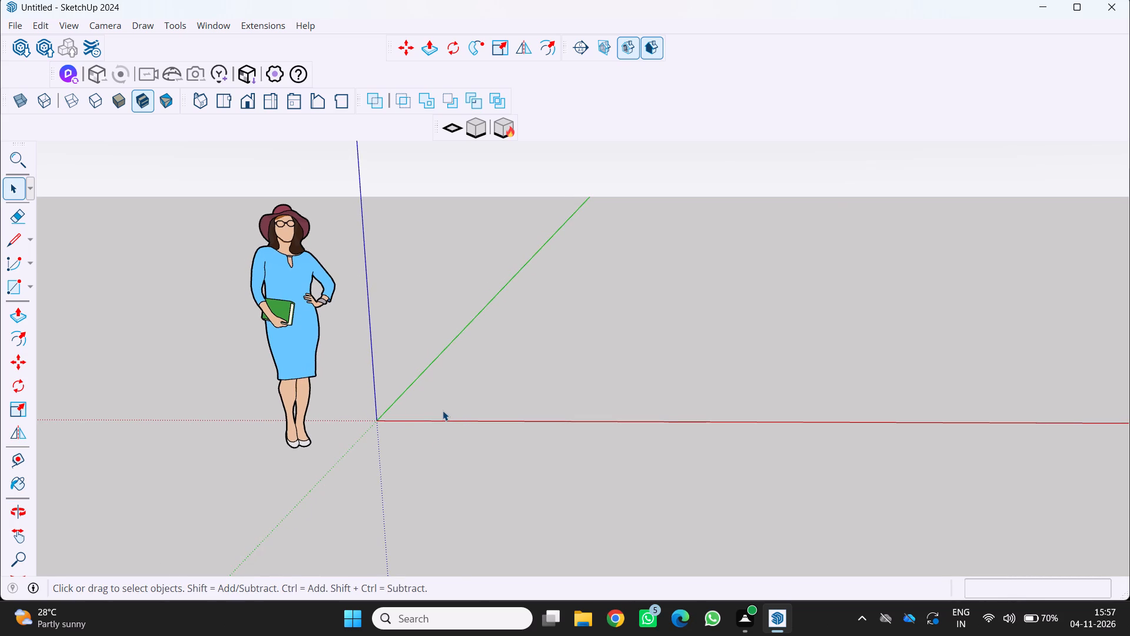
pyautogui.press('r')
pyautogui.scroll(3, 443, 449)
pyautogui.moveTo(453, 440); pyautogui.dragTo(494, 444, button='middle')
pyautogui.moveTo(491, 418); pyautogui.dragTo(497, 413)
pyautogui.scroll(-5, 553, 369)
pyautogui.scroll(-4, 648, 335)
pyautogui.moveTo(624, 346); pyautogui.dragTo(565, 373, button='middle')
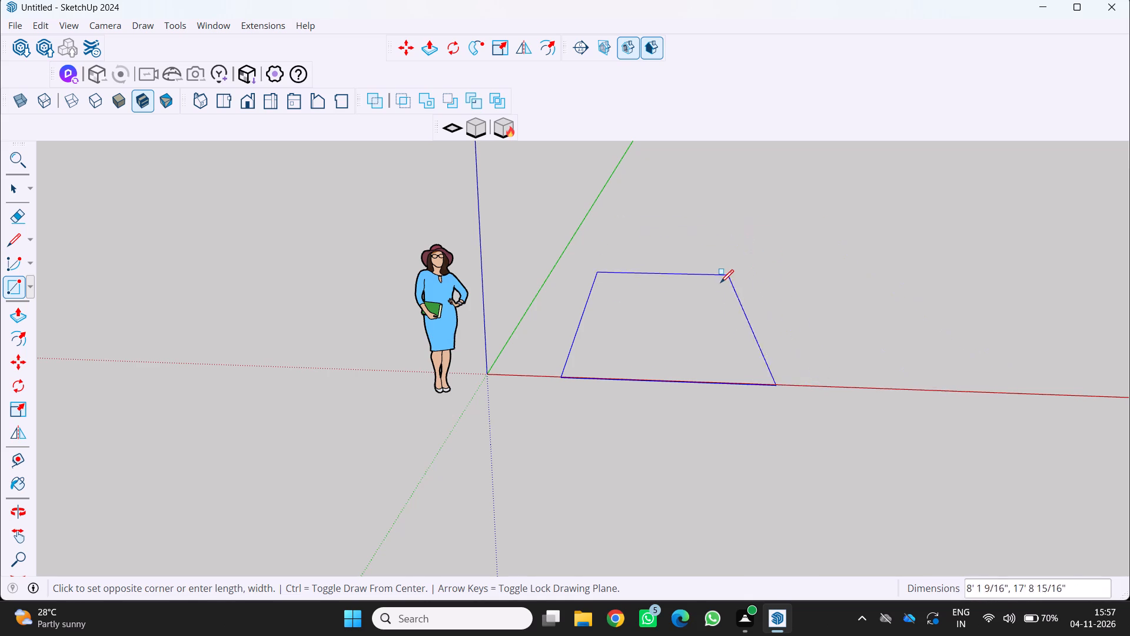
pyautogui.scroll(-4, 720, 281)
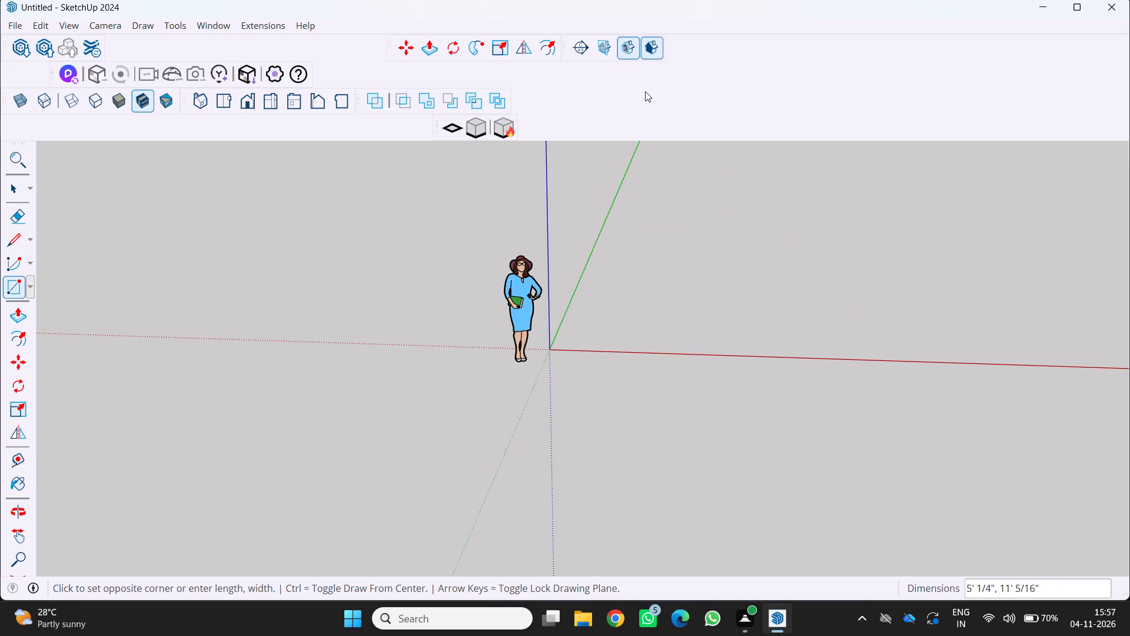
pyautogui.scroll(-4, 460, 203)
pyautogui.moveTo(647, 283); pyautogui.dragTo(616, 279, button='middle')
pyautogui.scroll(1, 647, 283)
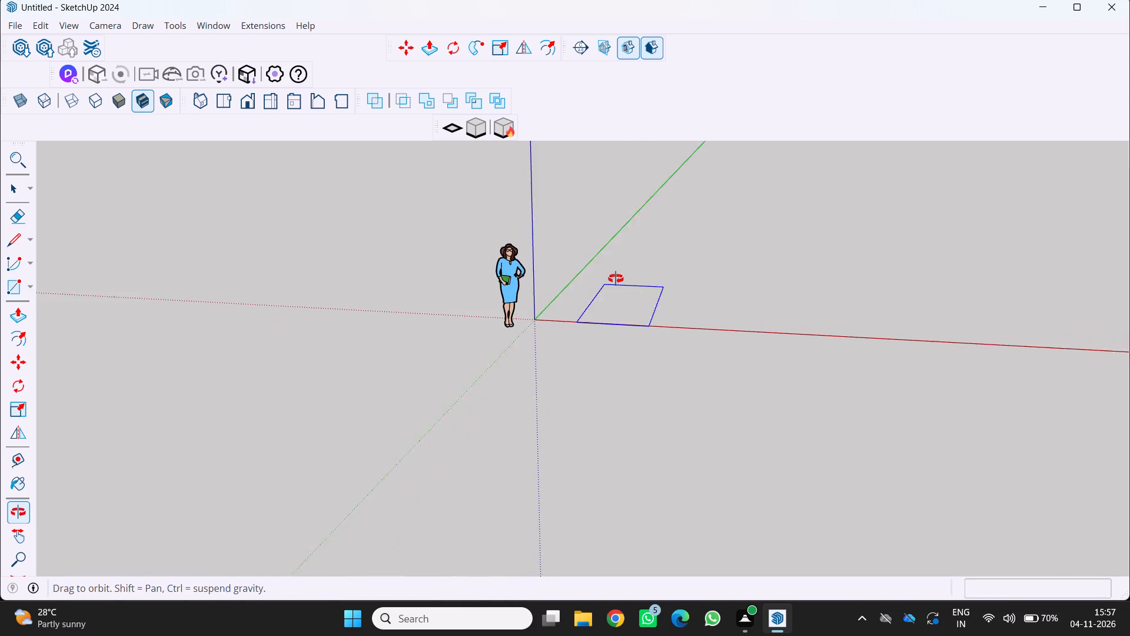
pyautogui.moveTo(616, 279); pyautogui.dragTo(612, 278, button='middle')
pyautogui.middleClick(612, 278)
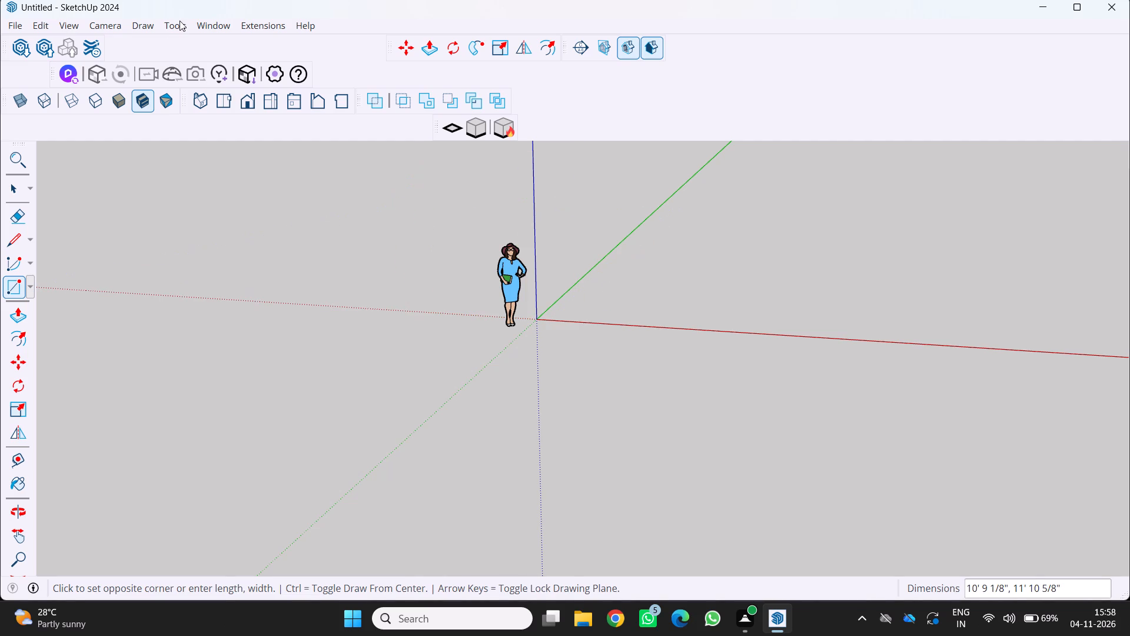
# Set the model's measurement units to Decimal format with length in Centimeters.
pyautogui.click(215, 26)
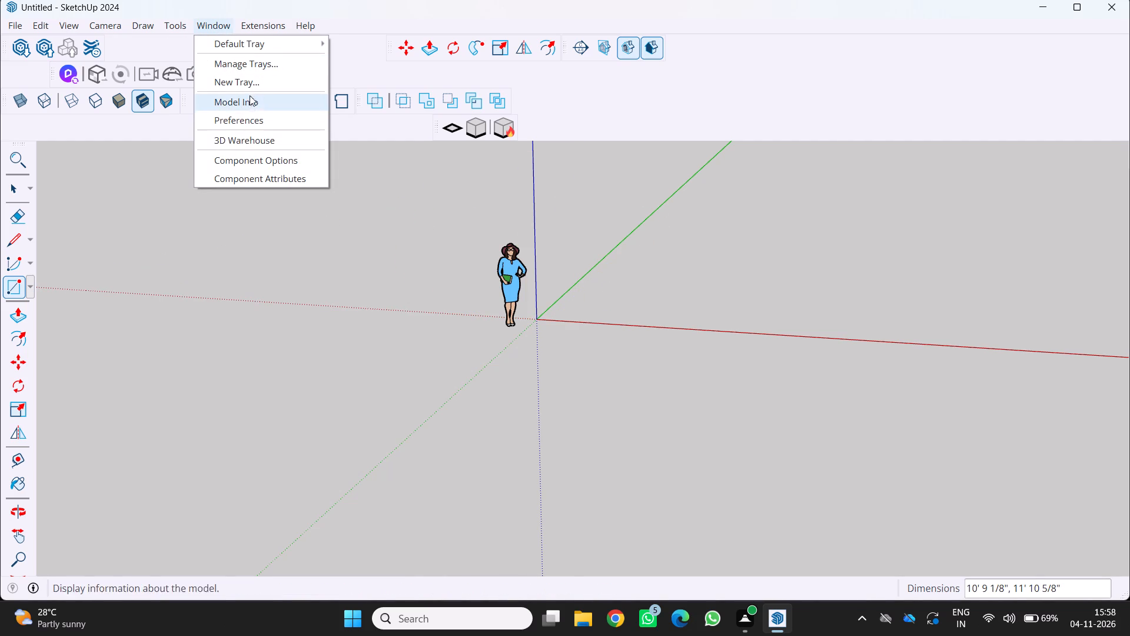
pyautogui.click(241, 97)
pyautogui.click(549, 224)
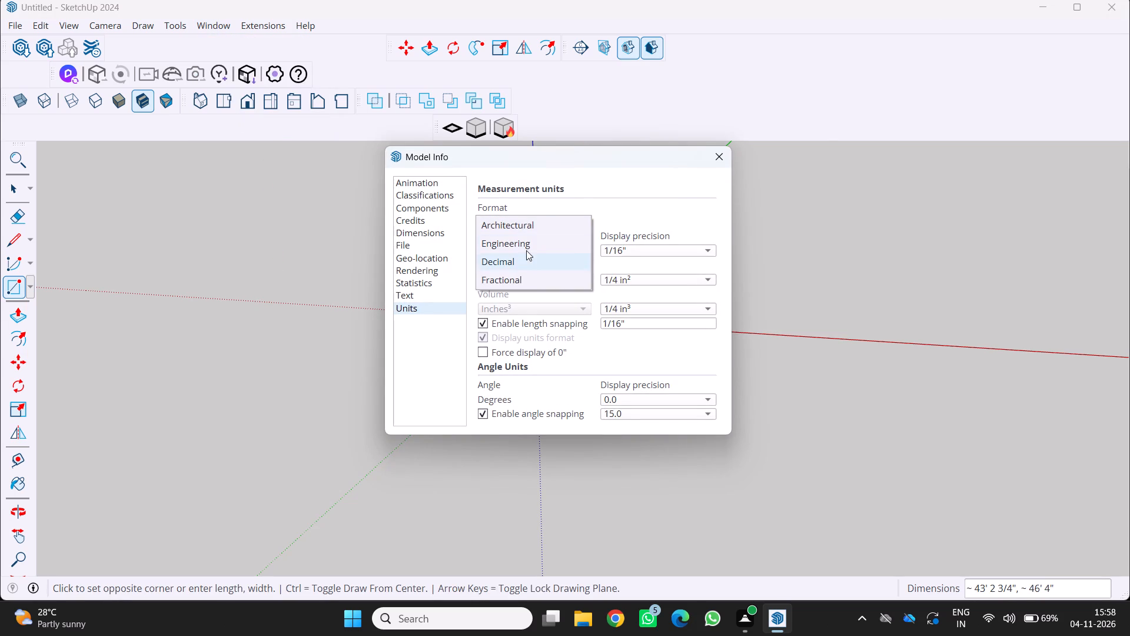
pyautogui.click(521, 261)
pyautogui.click(544, 250)
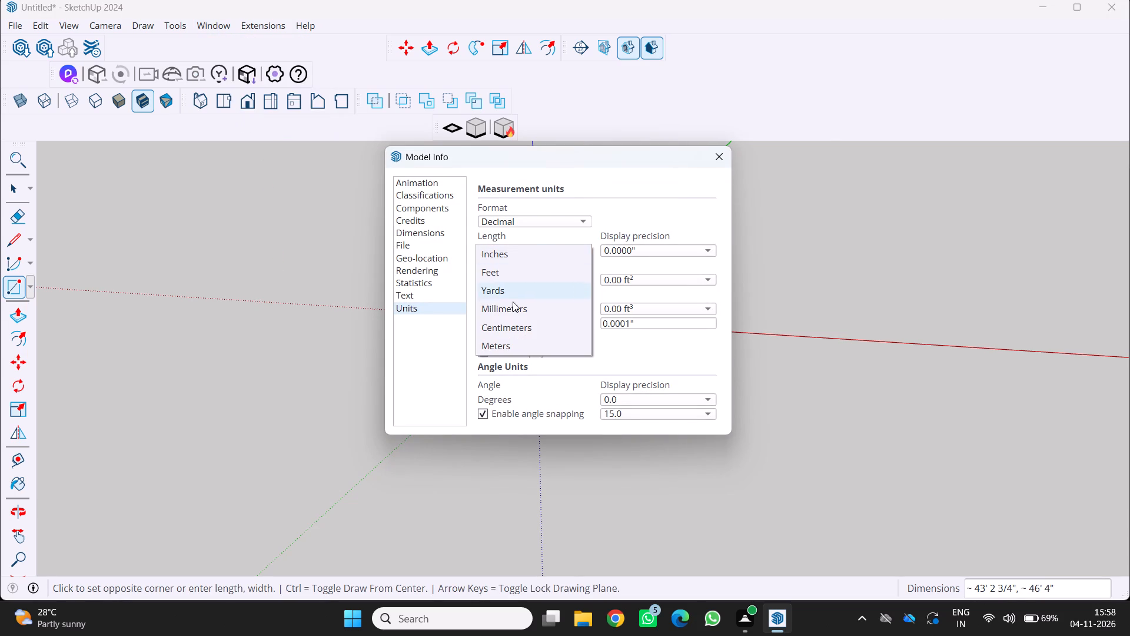
pyautogui.click(518, 331)
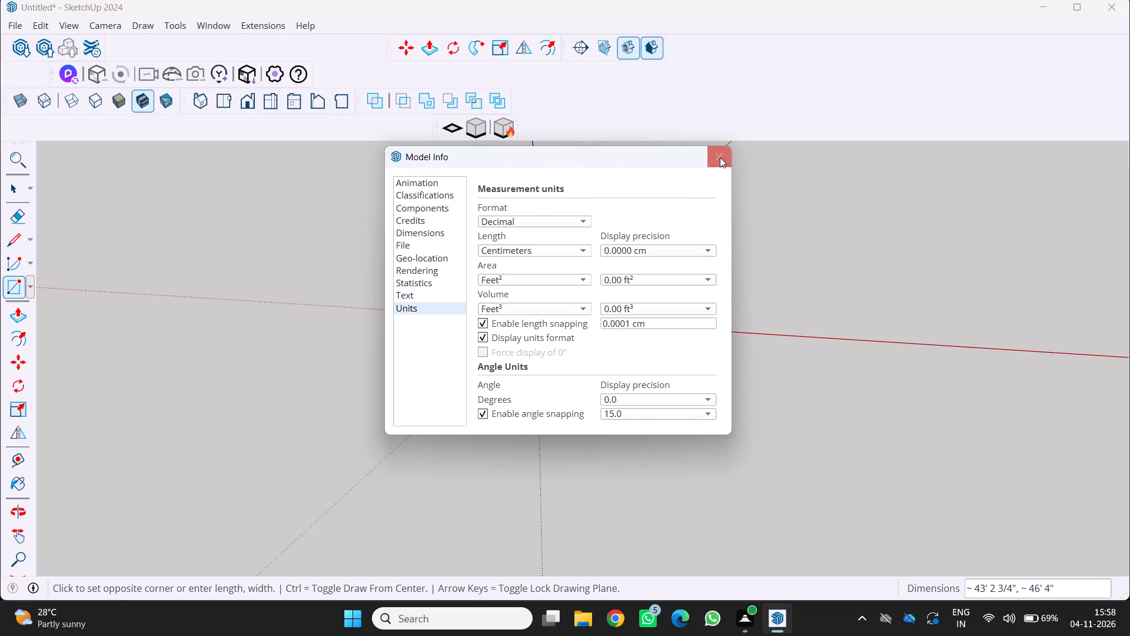
pyautogui.click(715, 158)
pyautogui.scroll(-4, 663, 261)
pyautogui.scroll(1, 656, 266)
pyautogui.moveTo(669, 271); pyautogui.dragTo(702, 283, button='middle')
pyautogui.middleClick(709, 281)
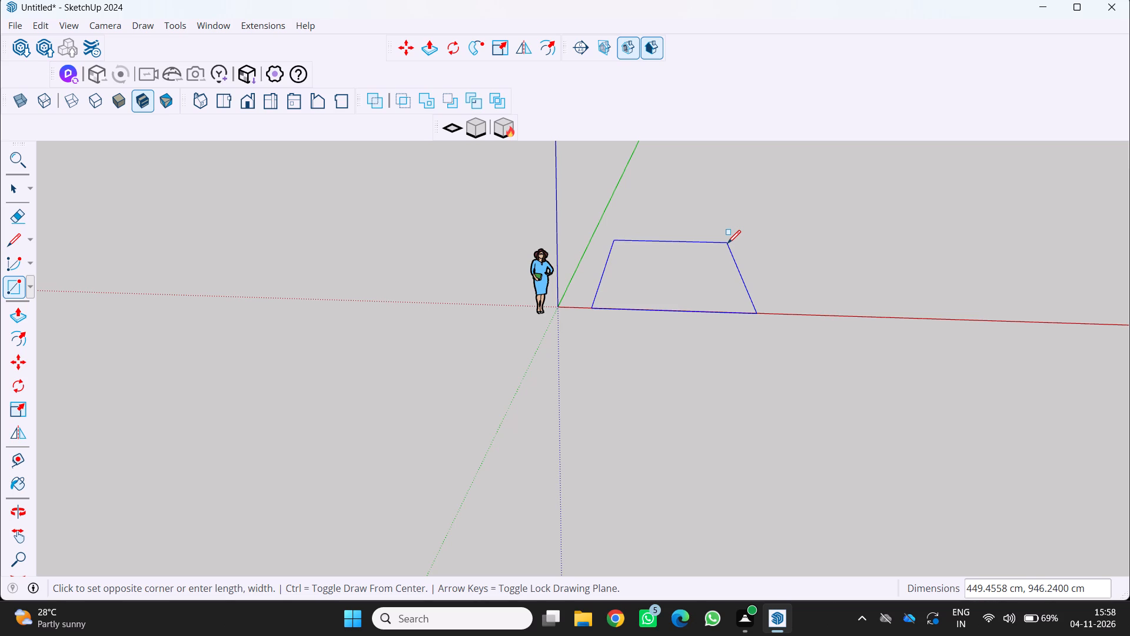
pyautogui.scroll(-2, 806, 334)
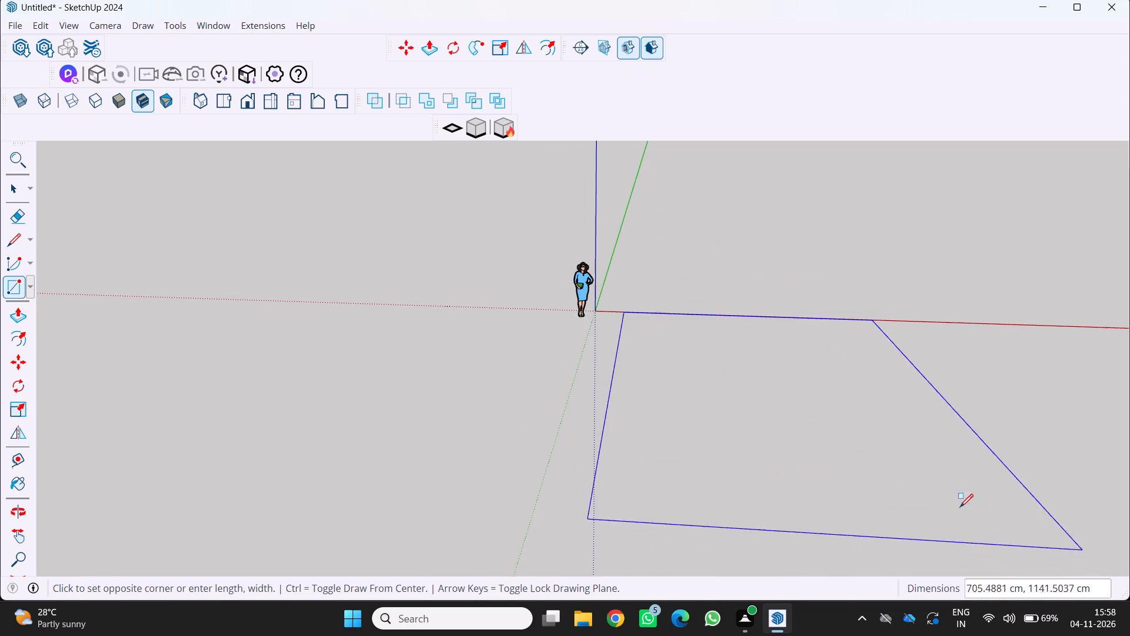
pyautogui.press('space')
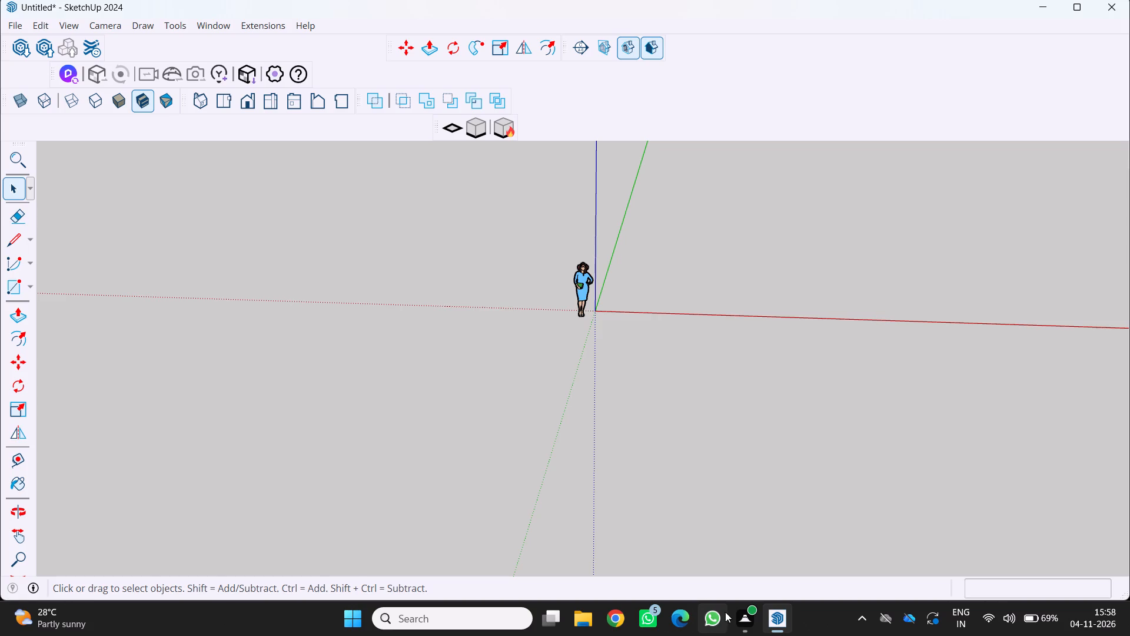
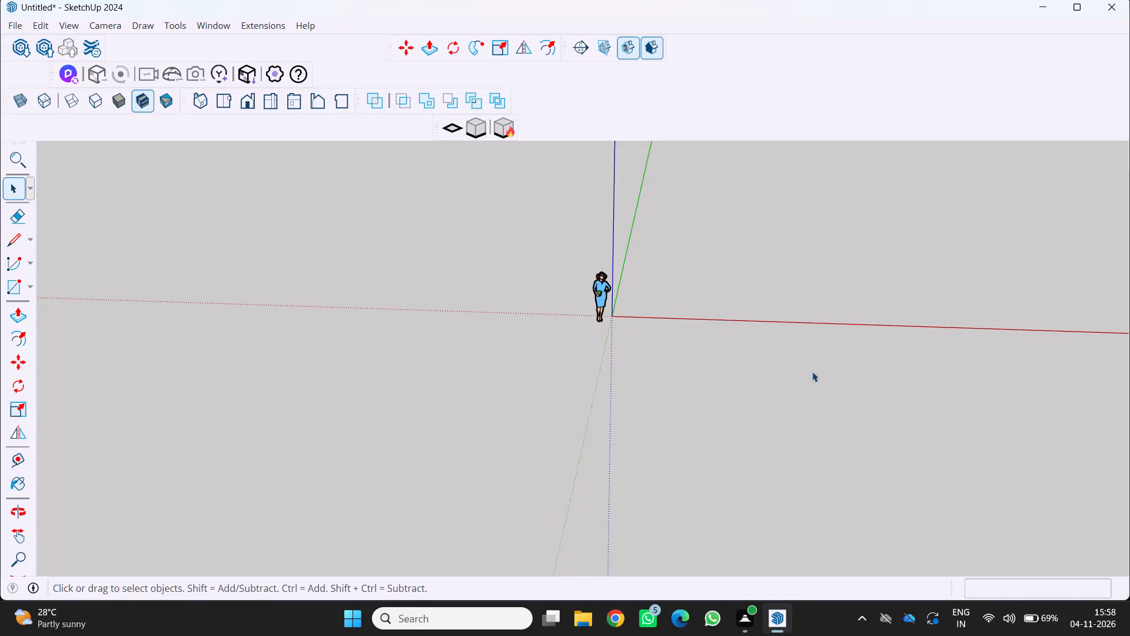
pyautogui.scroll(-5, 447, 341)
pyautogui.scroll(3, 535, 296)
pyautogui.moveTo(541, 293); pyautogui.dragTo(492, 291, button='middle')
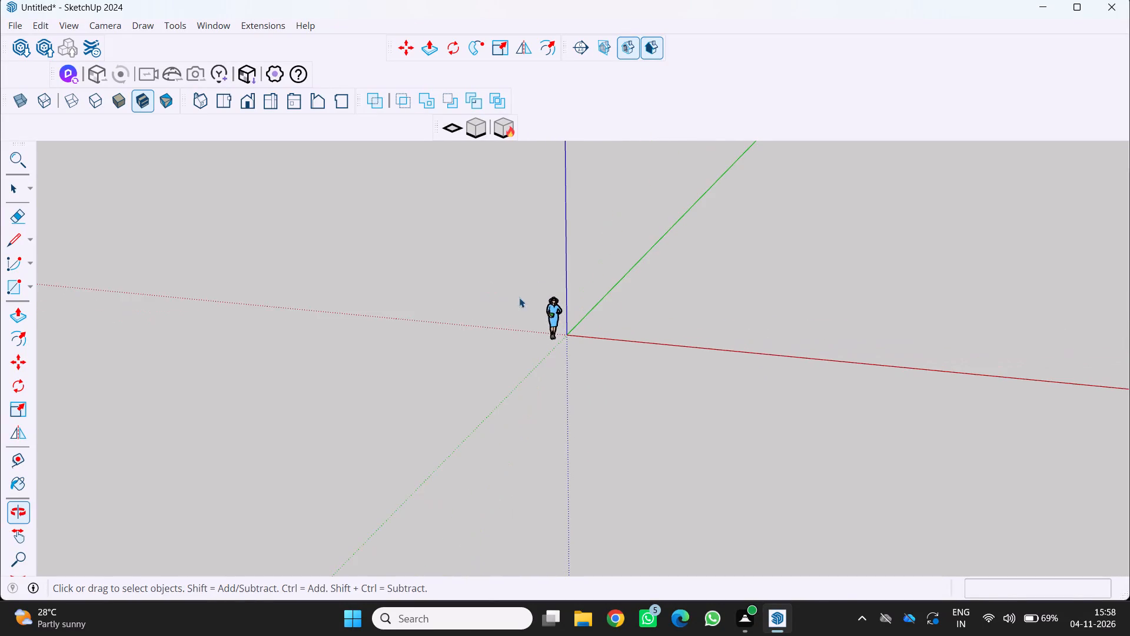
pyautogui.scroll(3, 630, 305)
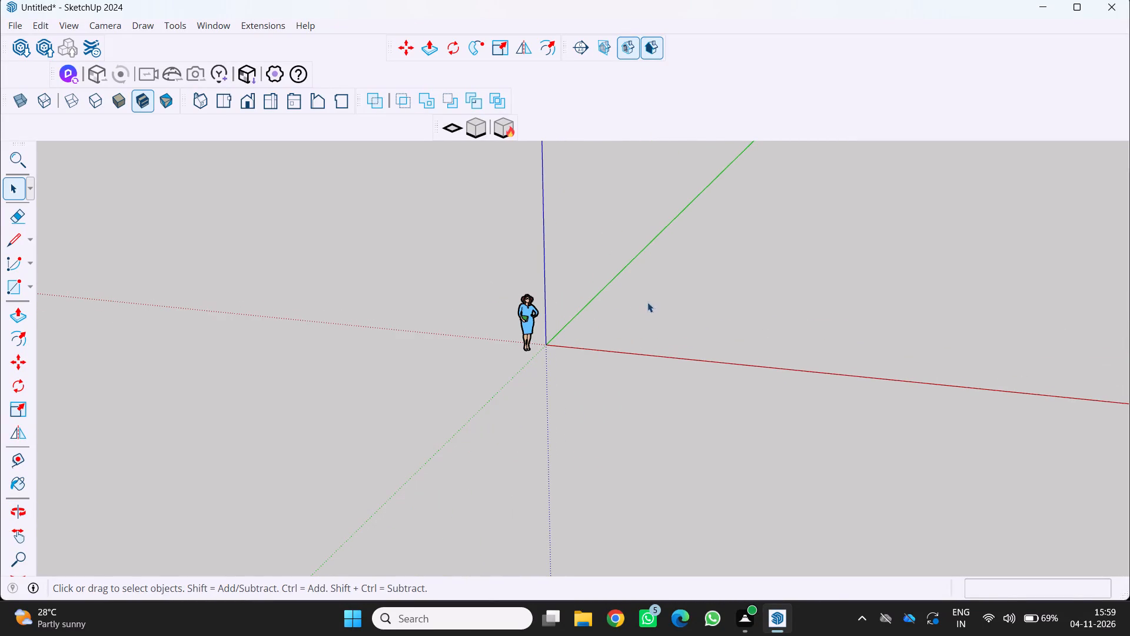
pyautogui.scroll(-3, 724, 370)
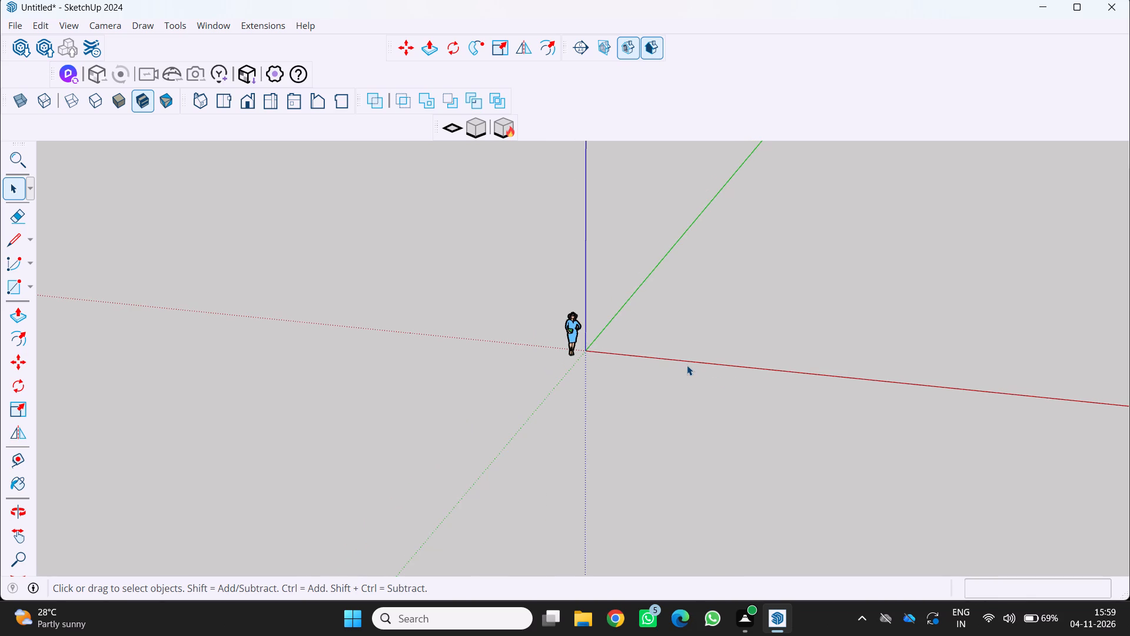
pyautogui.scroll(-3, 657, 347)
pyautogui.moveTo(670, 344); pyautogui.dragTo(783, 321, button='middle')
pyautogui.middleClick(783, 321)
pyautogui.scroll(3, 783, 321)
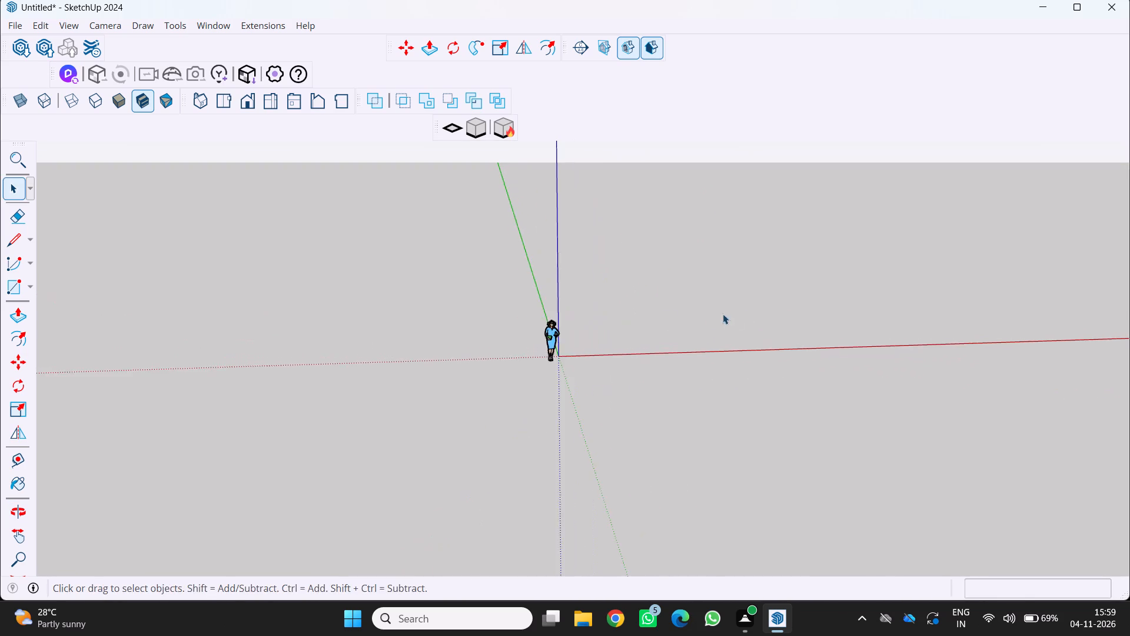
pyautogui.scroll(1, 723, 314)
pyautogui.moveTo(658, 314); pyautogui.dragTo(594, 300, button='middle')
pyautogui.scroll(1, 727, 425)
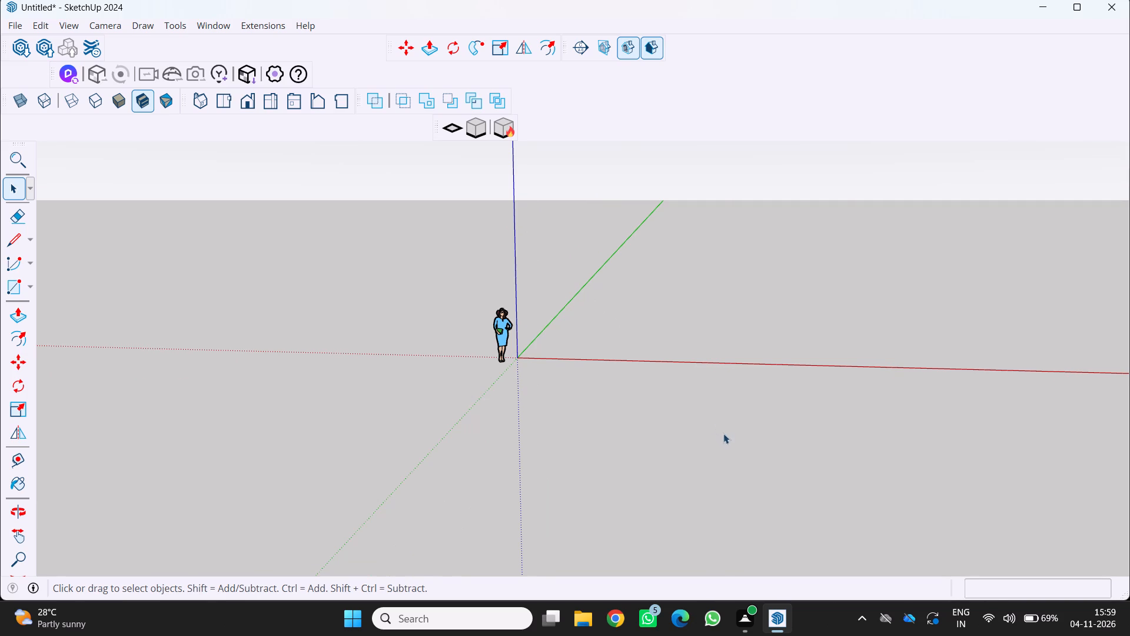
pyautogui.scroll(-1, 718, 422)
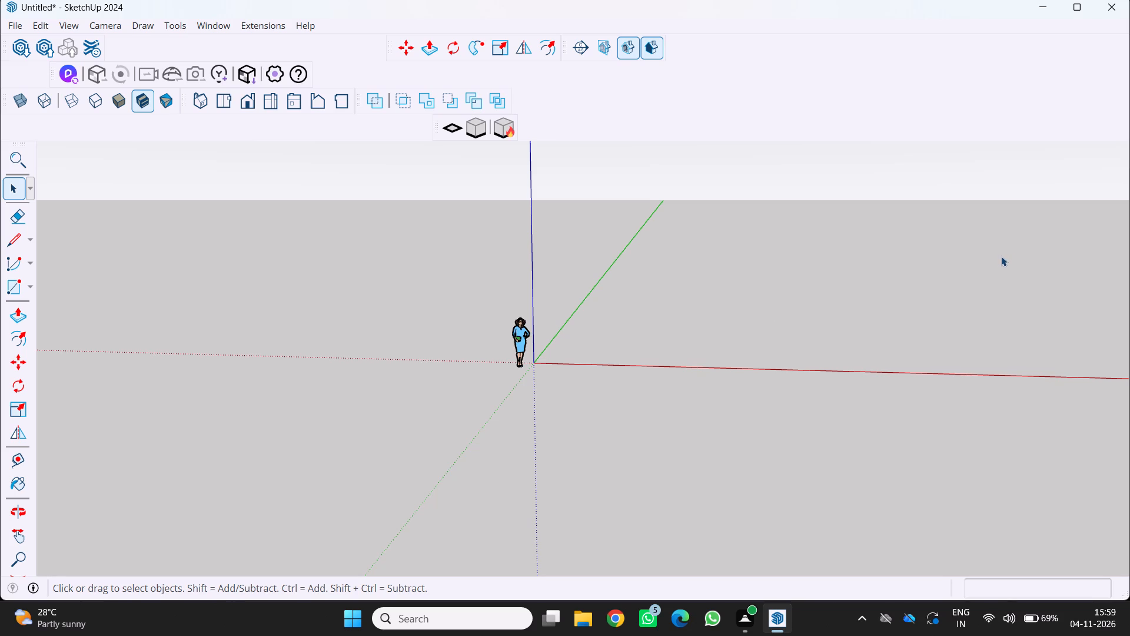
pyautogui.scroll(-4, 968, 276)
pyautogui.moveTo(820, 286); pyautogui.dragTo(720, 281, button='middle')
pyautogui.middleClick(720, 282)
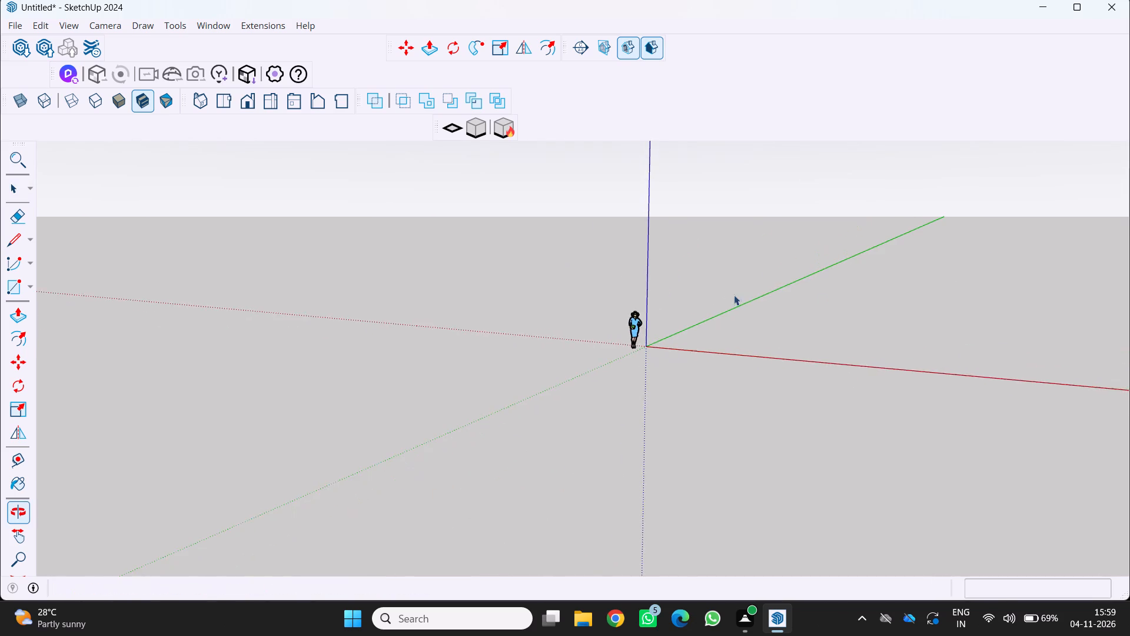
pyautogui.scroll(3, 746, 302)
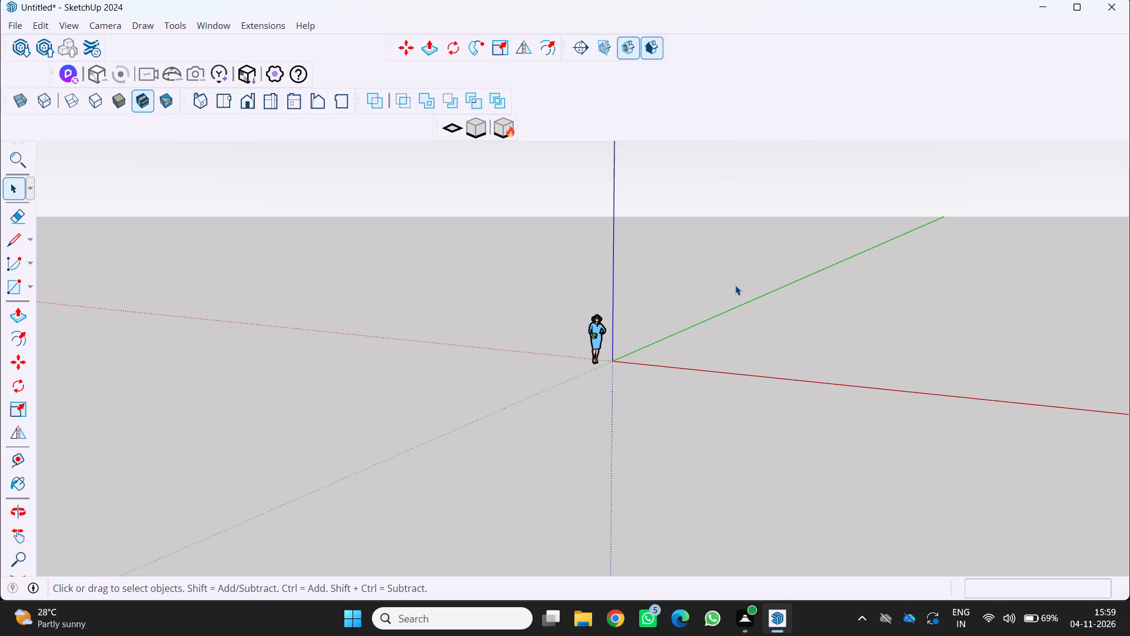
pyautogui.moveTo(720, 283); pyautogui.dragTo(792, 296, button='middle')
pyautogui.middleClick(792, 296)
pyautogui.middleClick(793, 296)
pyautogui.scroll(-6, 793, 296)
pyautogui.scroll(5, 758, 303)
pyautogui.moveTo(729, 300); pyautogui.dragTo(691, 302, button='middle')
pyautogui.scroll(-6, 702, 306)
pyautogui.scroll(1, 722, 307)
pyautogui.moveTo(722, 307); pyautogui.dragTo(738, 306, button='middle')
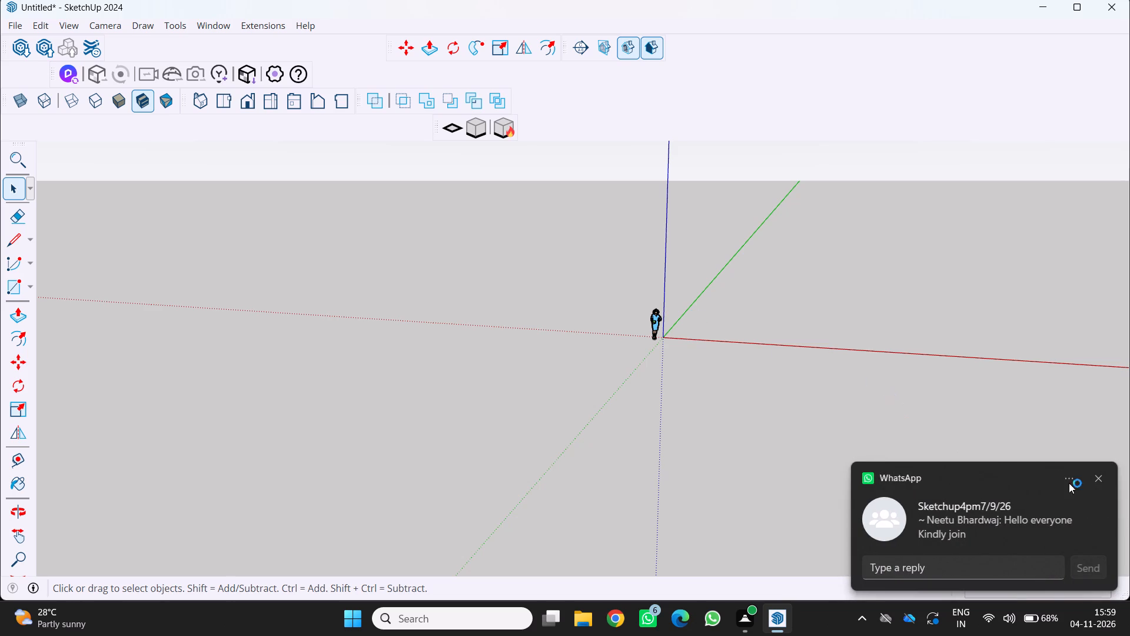
# Dismiss the WhatsApp message notification covering the drawing area.
pyautogui.click(1096, 479)
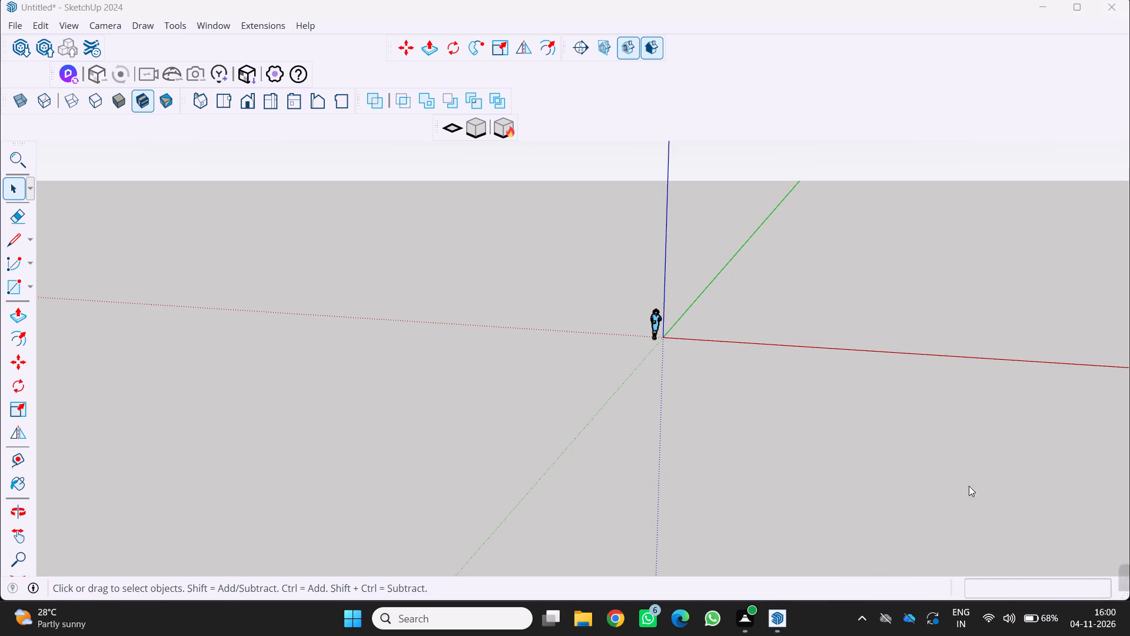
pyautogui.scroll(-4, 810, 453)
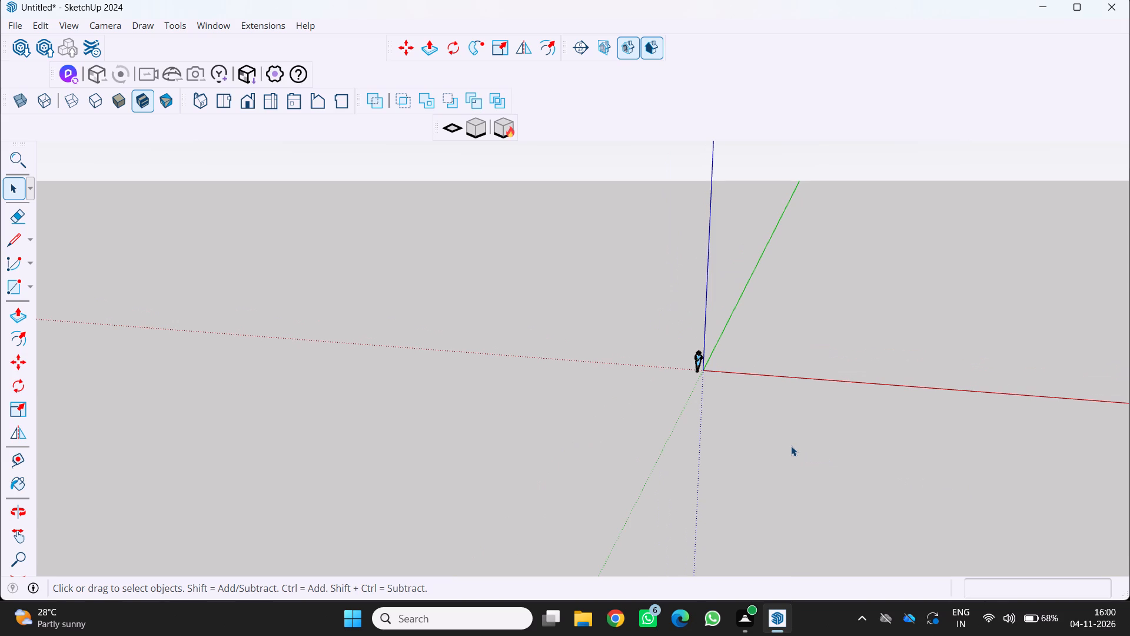
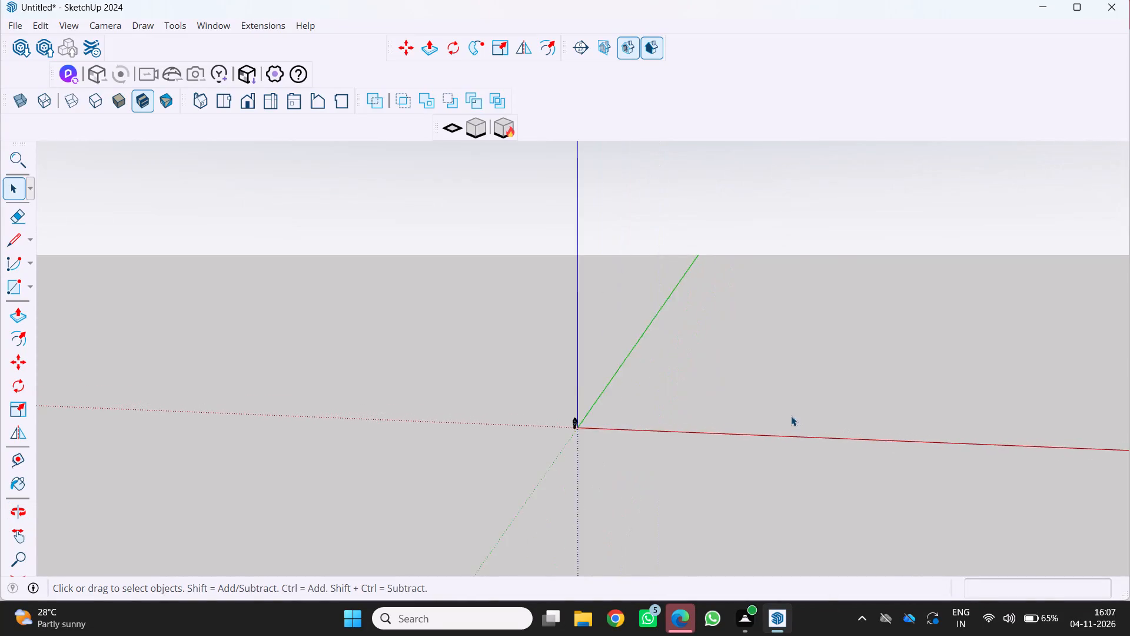
# Draw a large rectangle on the ground plane close to the origin, between the positive red and green axes.
pyautogui.press('r')
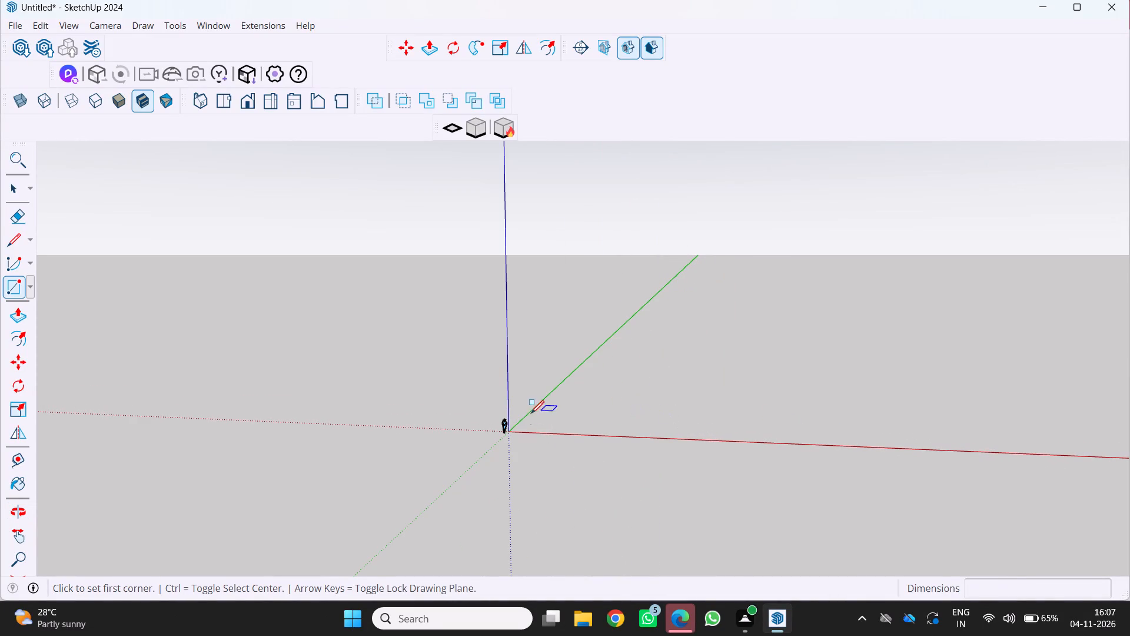
pyautogui.moveTo(589, 429); pyautogui.dragTo(597, 426)
pyautogui.scroll(-4, 623, 413)
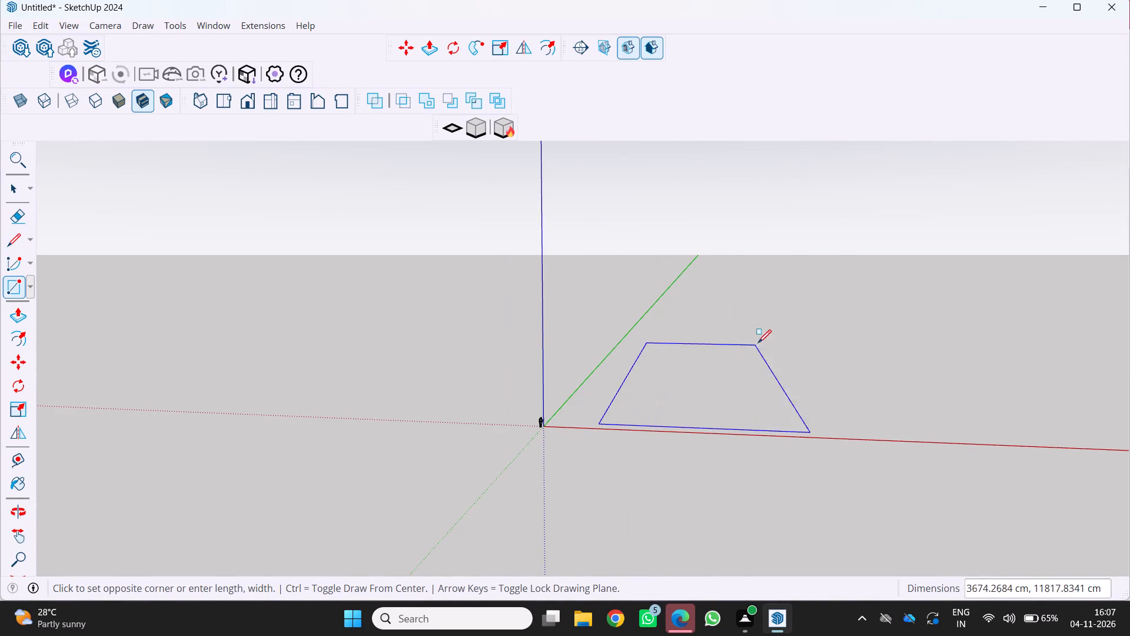
pyautogui.scroll(-5, 761, 341)
pyautogui.moveTo(839, 337); pyautogui.dragTo(845, 382, button='middle')
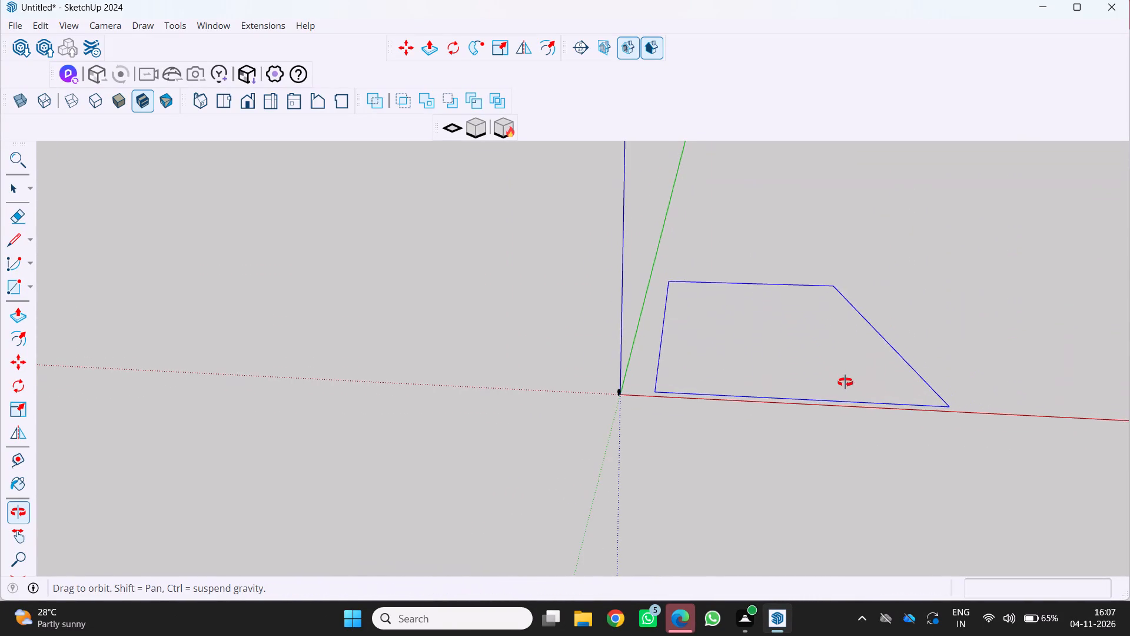
pyautogui.moveTo(845, 382); pyautogui.dragTo(845, 382, button='middle')
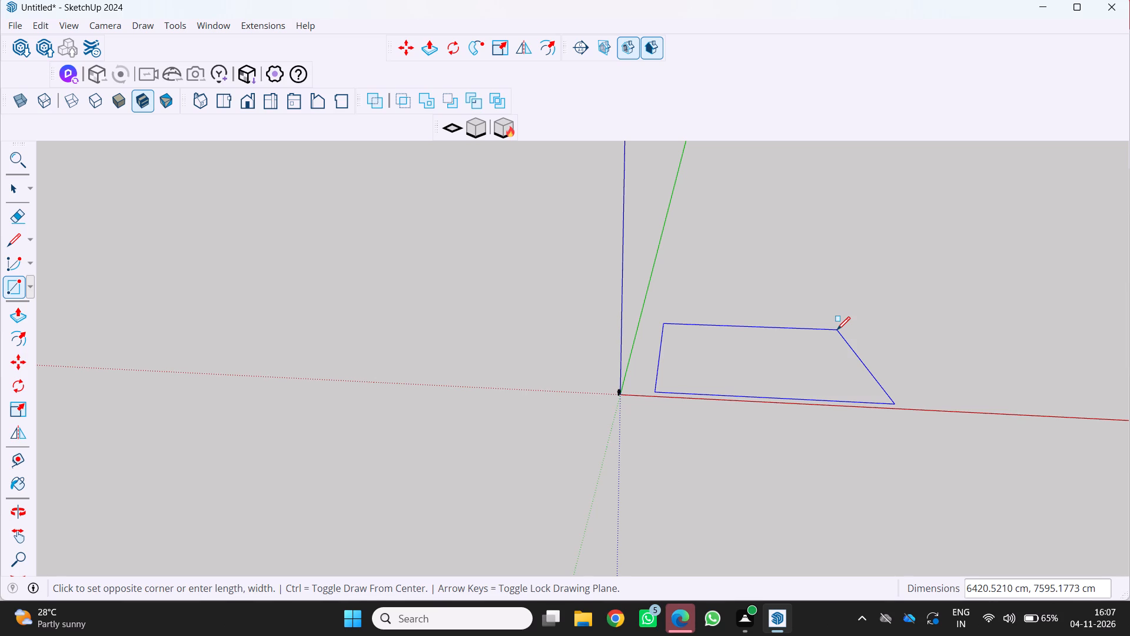
pyautogui.scroll(-2, 729, 322)
pyautogui.moveTo(710, 332); pyautogui.dragTo(672, 349, button='middle')
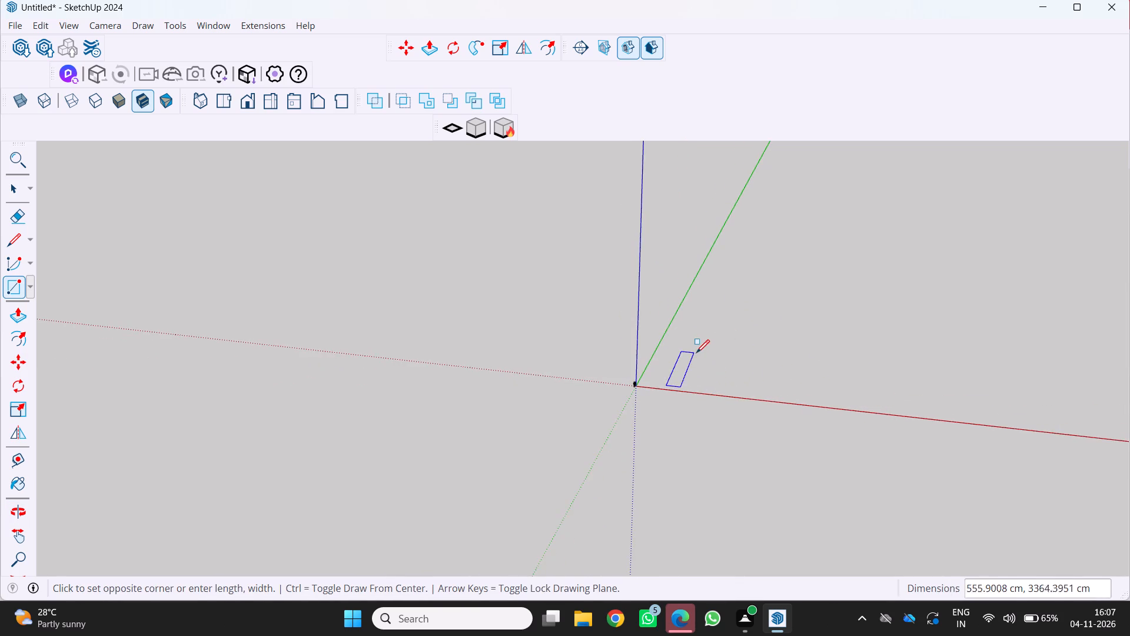
pyautogui.scroll(2, 699, 355)
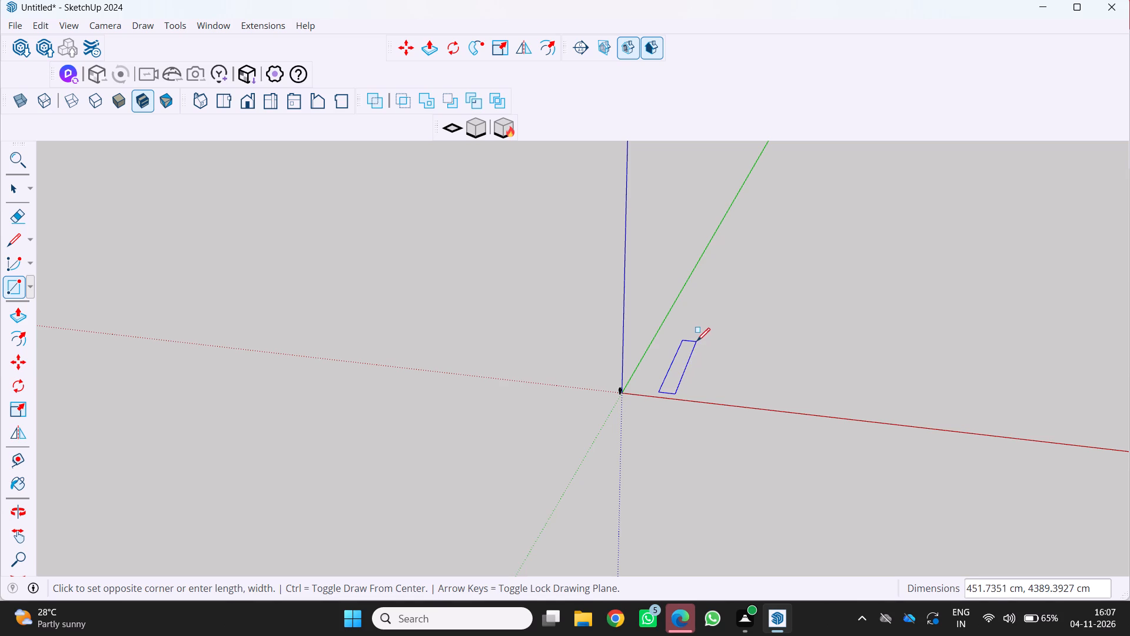
pyautogui.scroll(2, 736, 368)
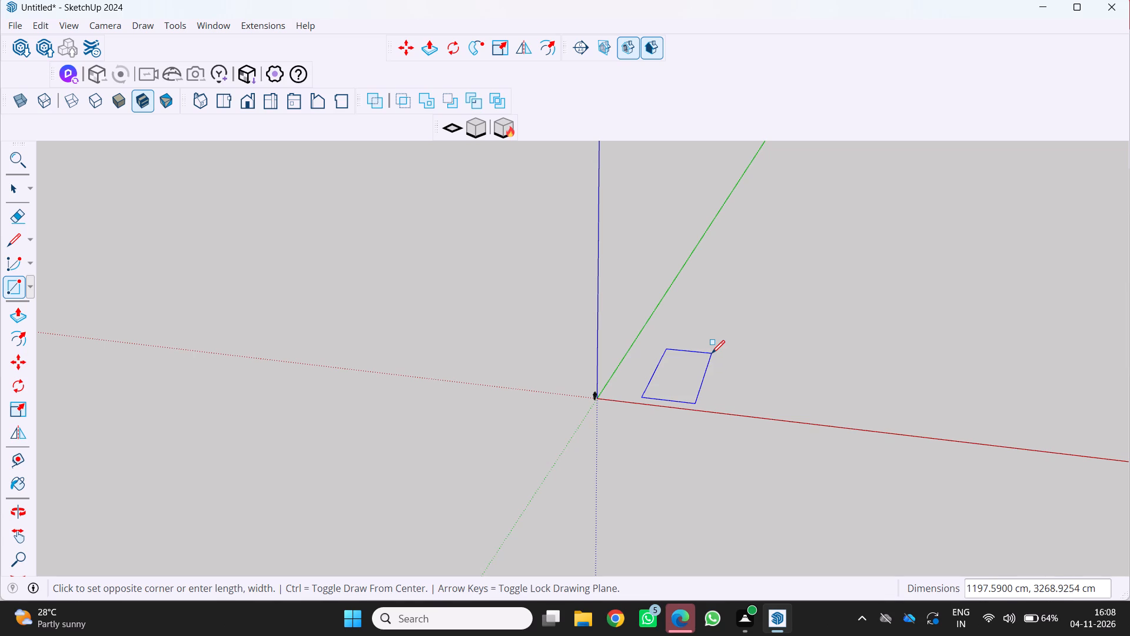
pyautogui.moveTo(733, 376); pyautogui.dragTo(779, 386, button='middle')
pyautogui.middleClick(782, 385)
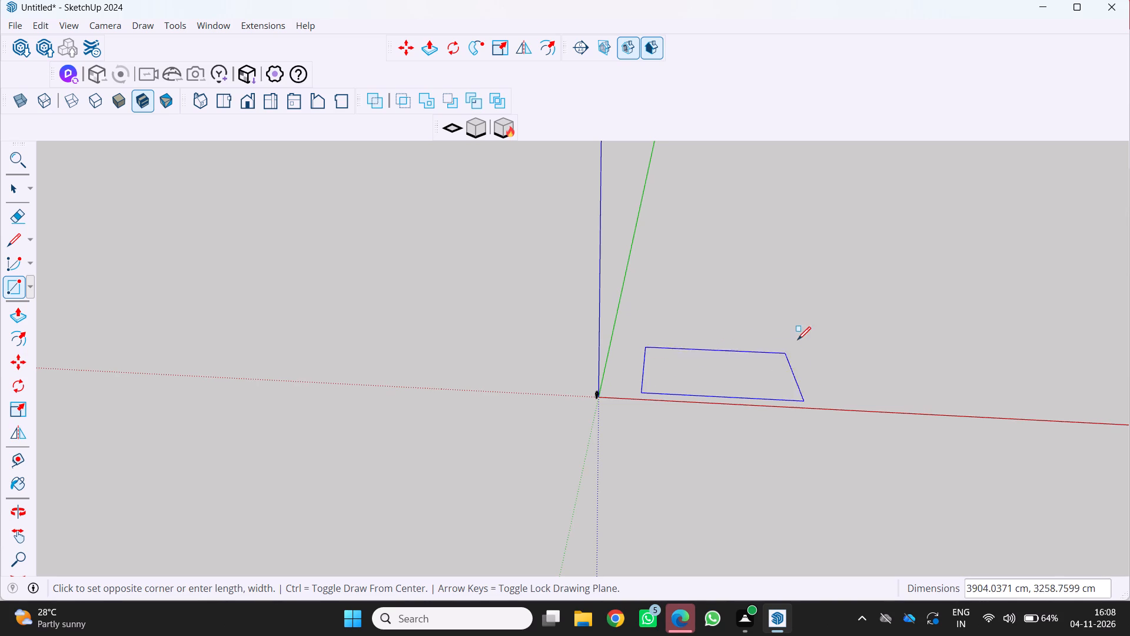
pyautogui.scroll(-1, 782, 338)
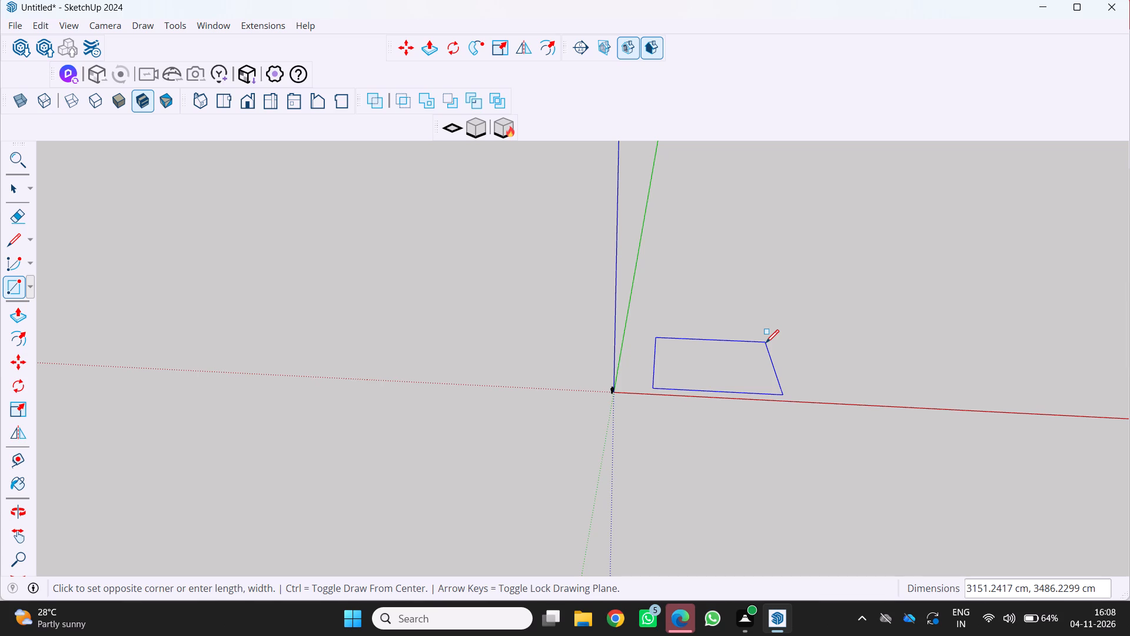
pyautogui.moveTo(702, 345); pyautogui.dragTo(699, 348, button='middle')
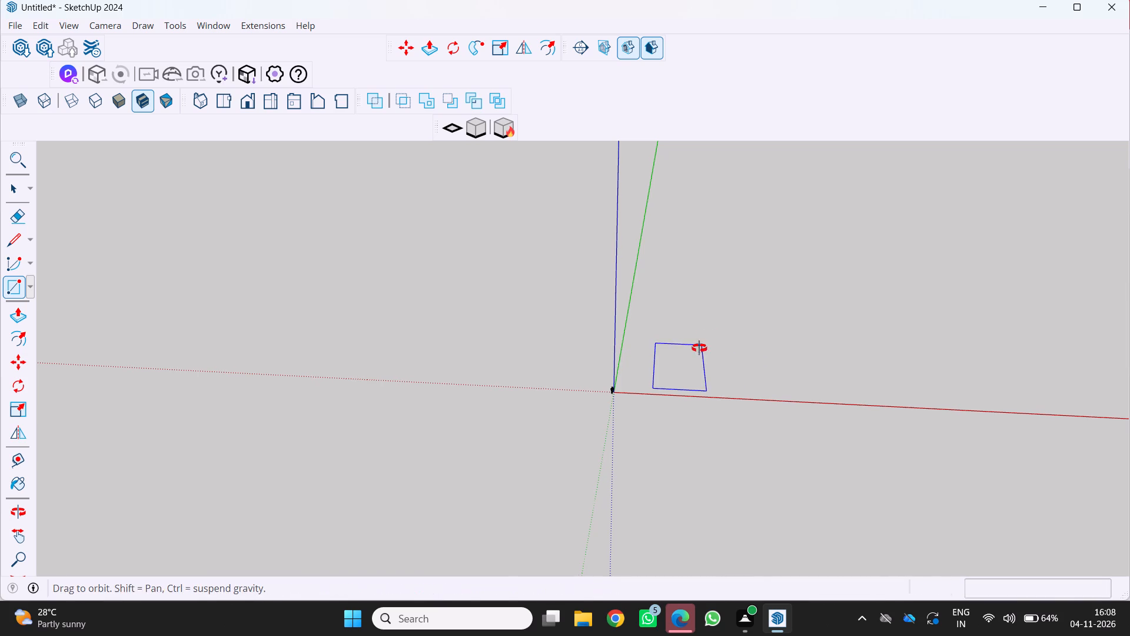
pyautogui.moveTo(699, 348); pyautogui.dragTo(666, 379, button='middle')
pyautogui.scroll(2, 784, 346)
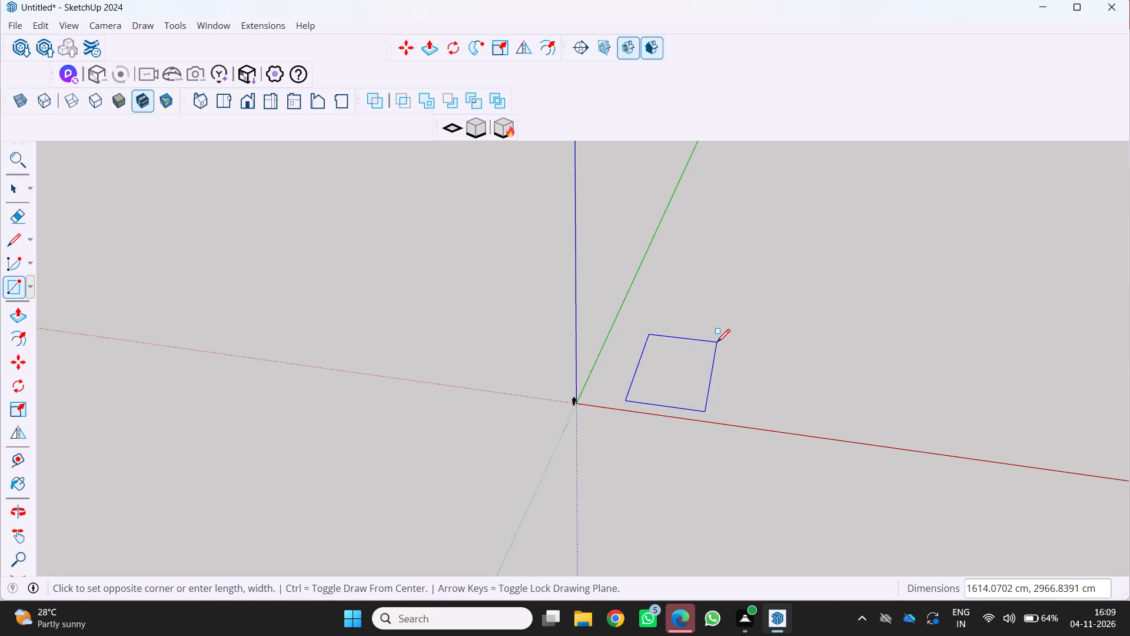
pyautogui.scroll(-5, 636, 291)
pyautogui.moveTo(702, 314); pyautogui.dragTo(760, 323, button='middle')
pyautogui.scroll(1, 705, 317)
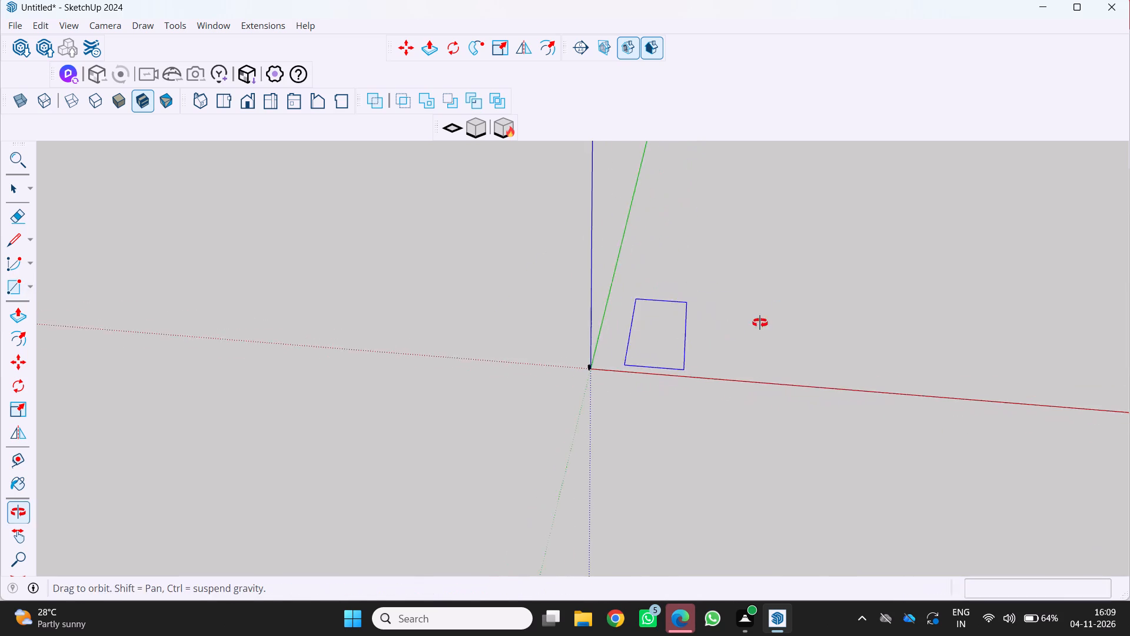
pyautogui.moveTo(760, 323); pyautogui.dragTo(776, 316, button='middle')
pyautogui.moveTo(820, 291); pyautogui.dragTo(737, 348, button='middle')
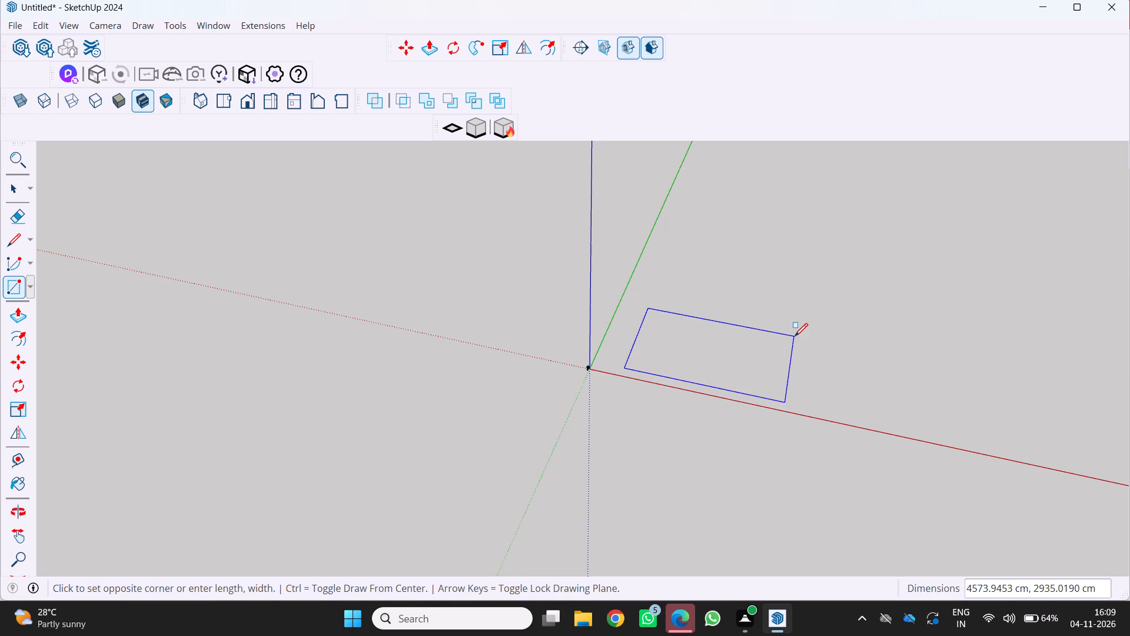
pyautogui.scroll(-2, 668, 397)
pyautogui.moveTo(670, 395); pyautogui.dragTo(764, 372, button='middle')
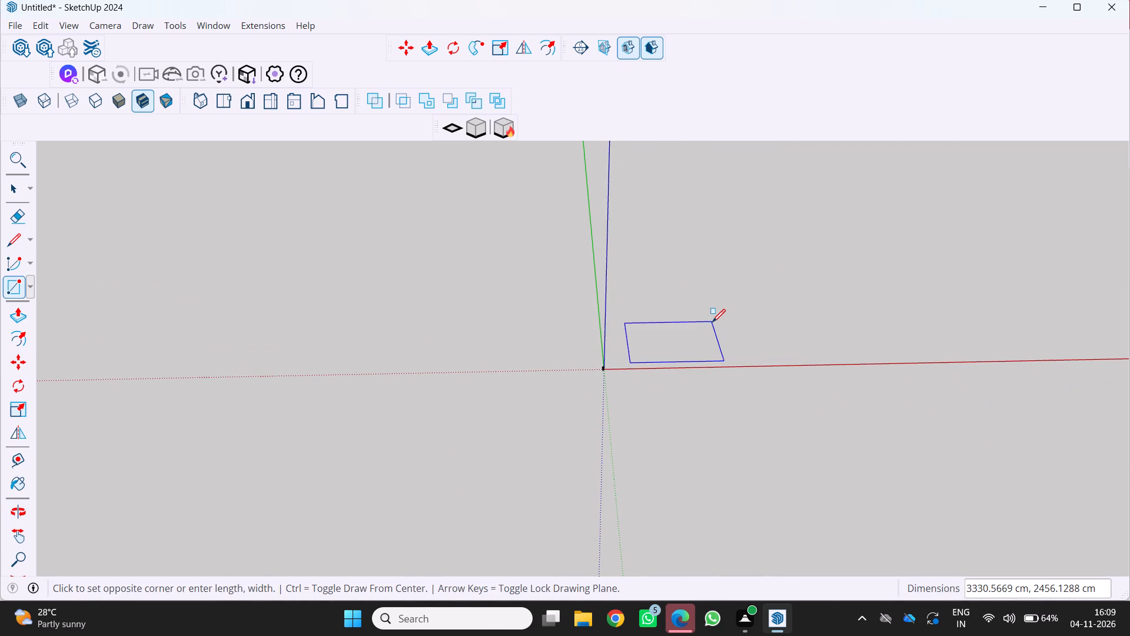
pyautogui.scroll(-3, 684, 333)
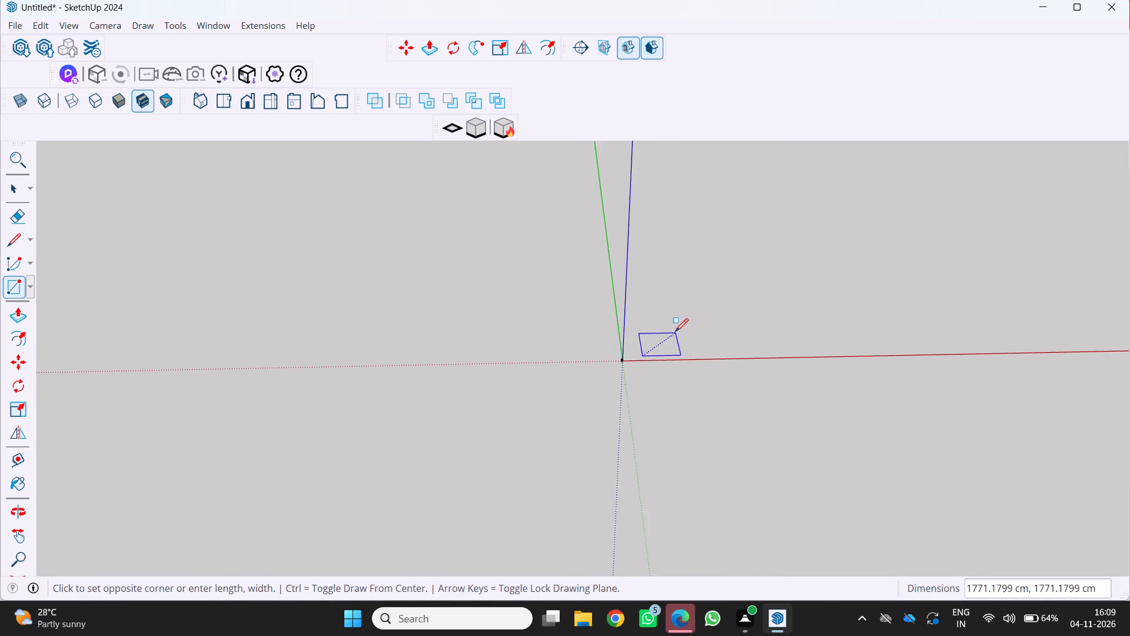
pyautogui.moveTo(675, 332); pyautogui.dragTo(554, 366, button='middle')
pyautogui.scroll(2, 898, 348)
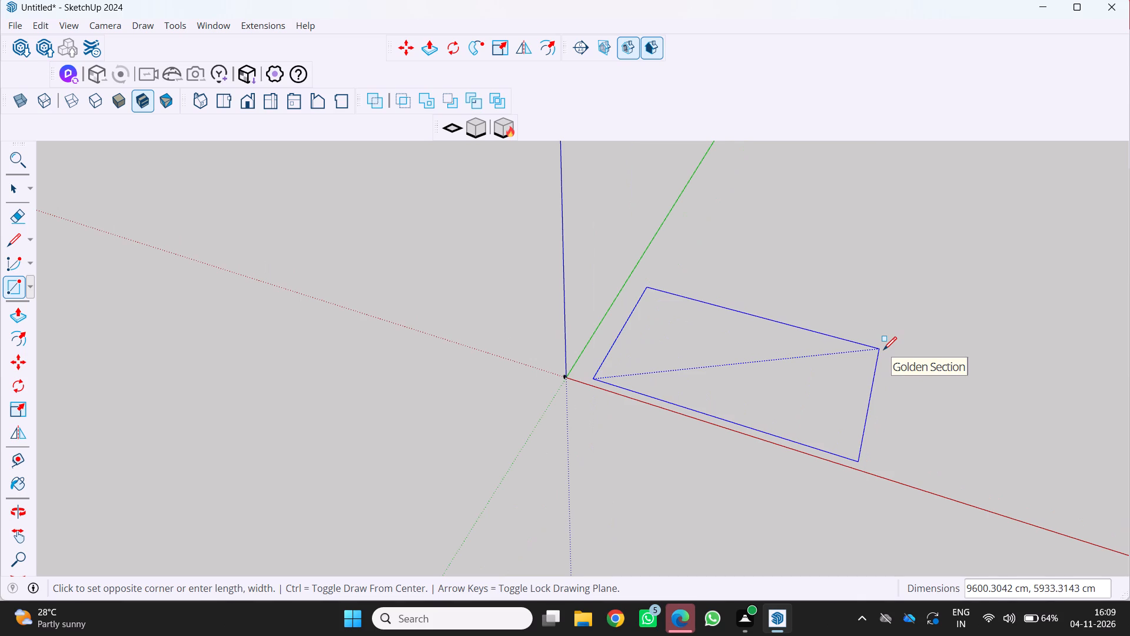
pyautogui.scroll(2, 819, 344)
pyautogui.moveTo(871, 296); pyautogui.dragTo(903, 285, button='middle')
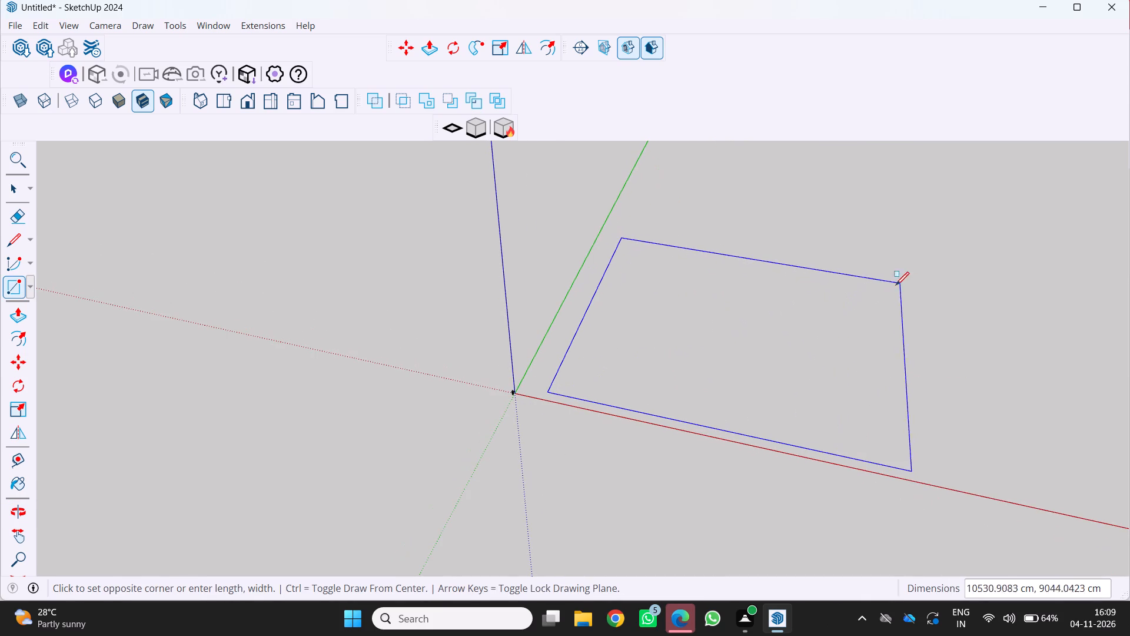
pyautogui.click(873, 297)
pyautogui.press('space')
# Push/Pull the rectangle upward about 525 cm to form a thick slab.
pyautogui.scroll(-1, 689, 369)
pyautogui.moveTo(667, 369); pyautogui.dragTo(660, 360, button='middle')
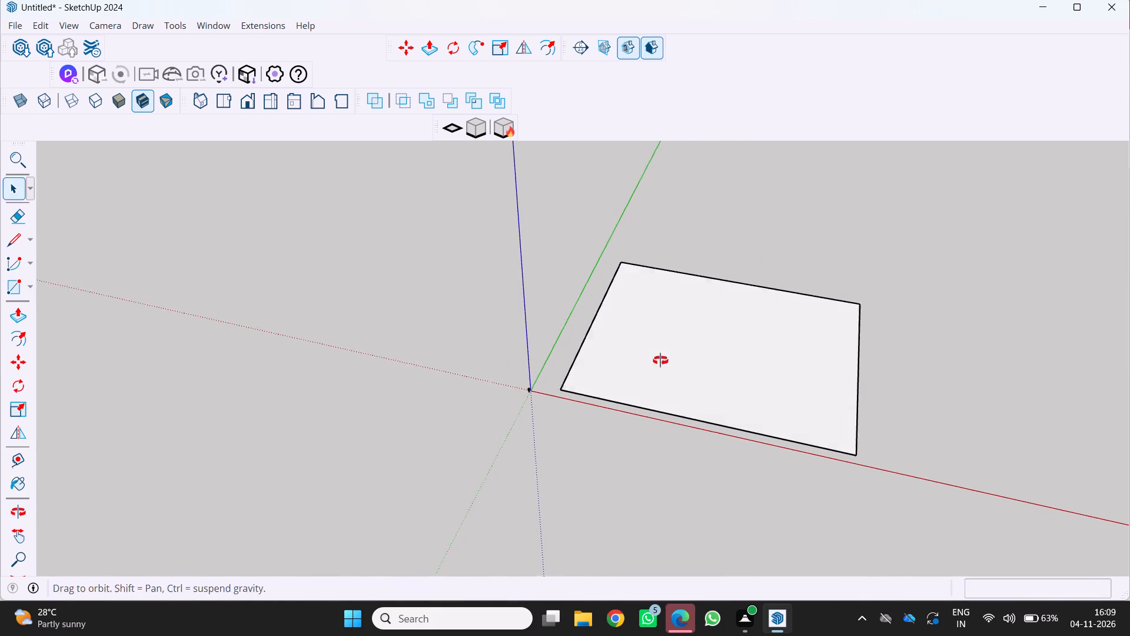
pyautogui.moveTo(660, 360); pyautogui.dragTo(652, 340, button='middle')
pyautogui.middleClick(652, 340)
pyautogui.press('p')
pyautogui.click(629, 349)
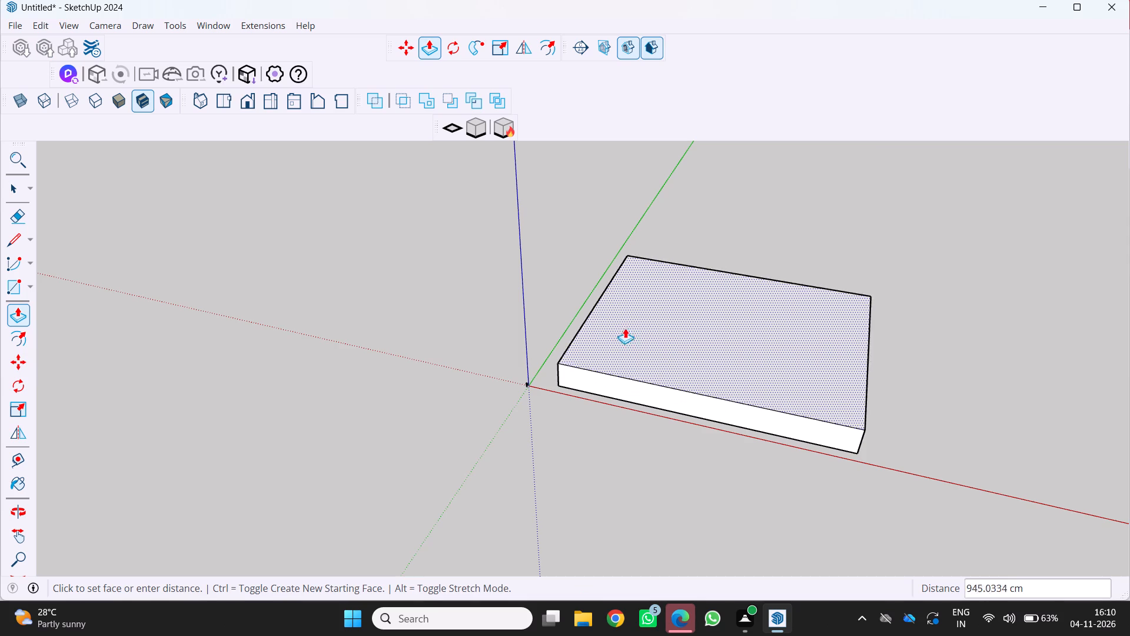
pyautogui.click(614, 337)
pyautogui.moveTo(573, 386); pyautogui.dragTo(566, 322, button='middle')
pyautogui.scroll(3, 642, 416)
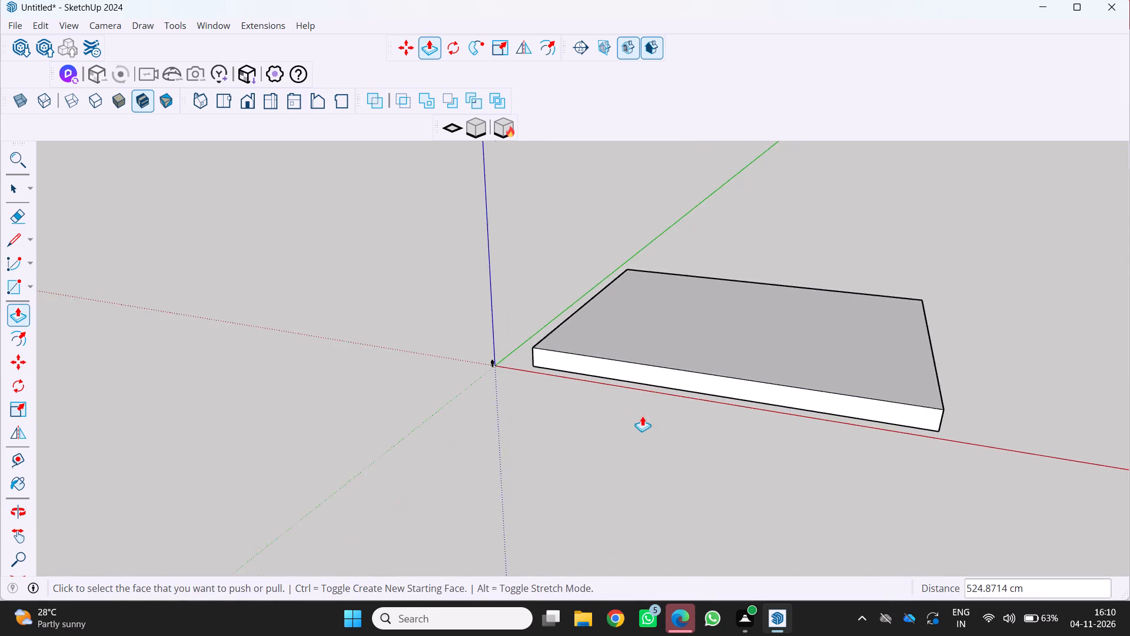
pyautogui.moveTo(642, 416); pyautogui.dragTo(505, 416, button='middle')
pyautogui.press('space')
# Select all of the slab's connected faces and edges and make them a group.
pyautogui.scroll(-3, 665, 390)
pyautogui.moveTo(665, 390); pyautogui.dragTo(684, 368, button='middle')
pyautogui.middleClick(684, 368)
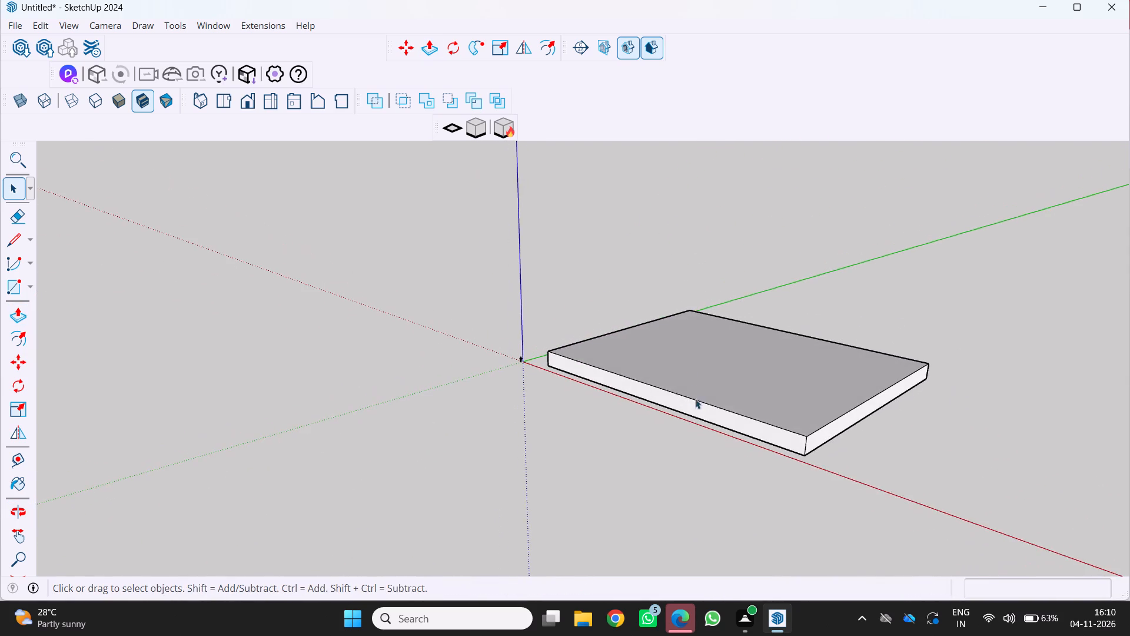
pyautogui.scroll(3, 728, 410)
pyautogui.moveTo(717, 429); pyautogui.dragTo(663, 433, button='middle')
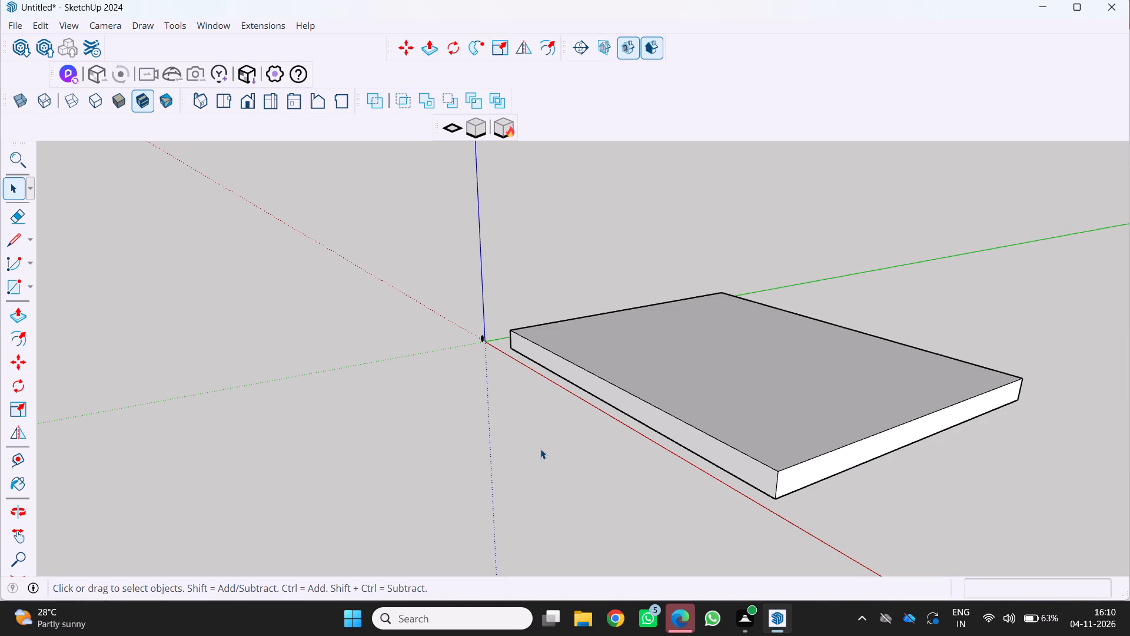
pyautogui.scroll(-2, 502, 462)
pyautogui.moveTo(503, 463); pyautogui.dragTo(727, 495, button='middle')
pyautogui.scroll(2, 720, 340)
pyautogui.moveTo(718, 343); pyautogui.dragTo(682, 359, button='middle')
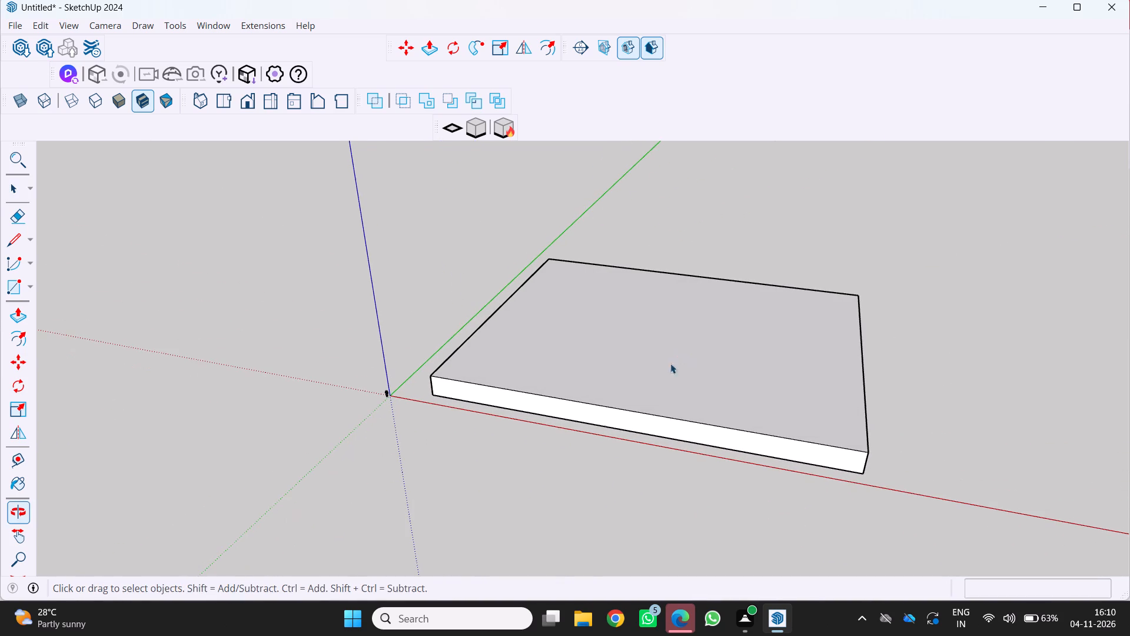
pyautogui.press('space')
pyautogui.tripleClick(591, 381)
pyautogui.rightClick(591, 381)
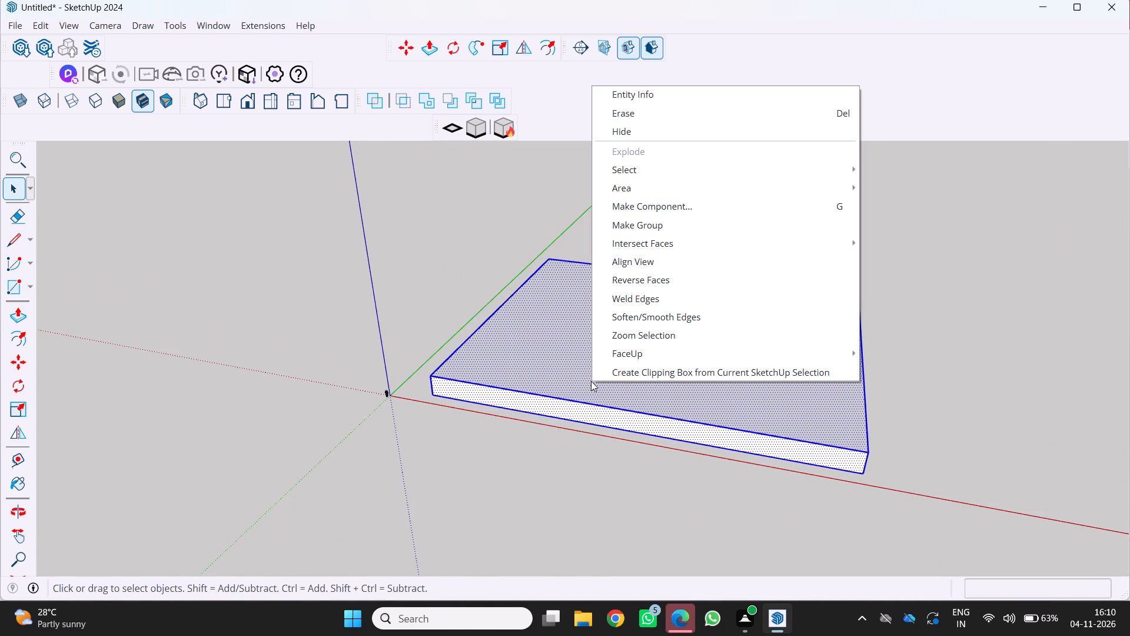
pyautogui.click(617, 228)
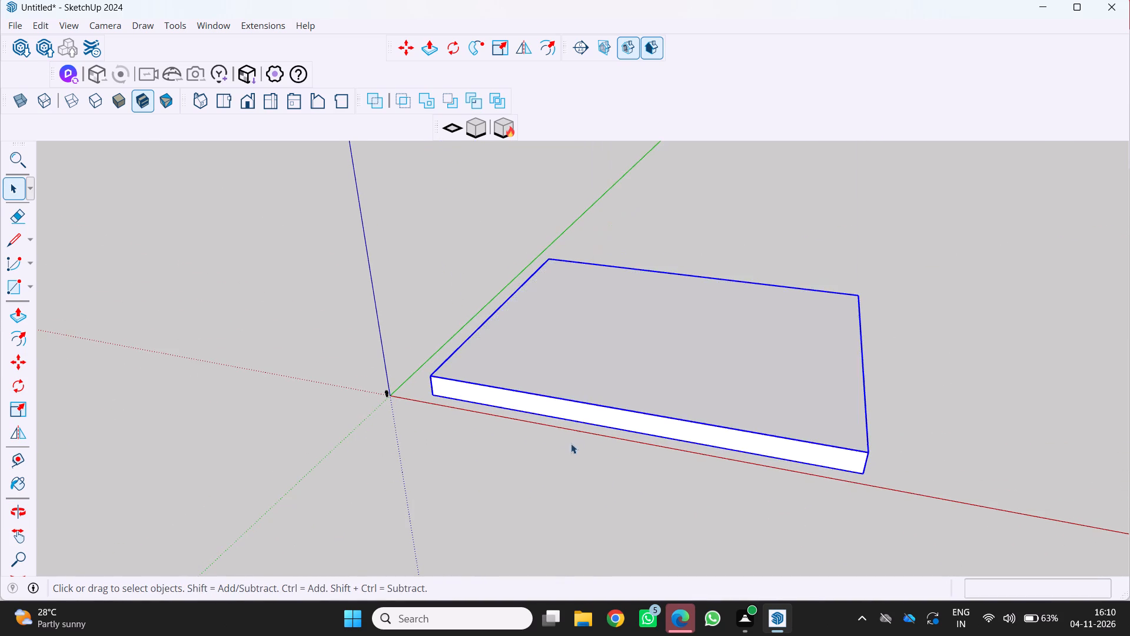
# Open the slab group for editing.
pyautogui.moveTo(571, 444); pyautogui.dragTo(673, 389, button='middle')
pyautogui.middleClick(673, 389)
pyautogui.moveTo(526, 394); pyautogui.dragTo(455, 478, button='middle')
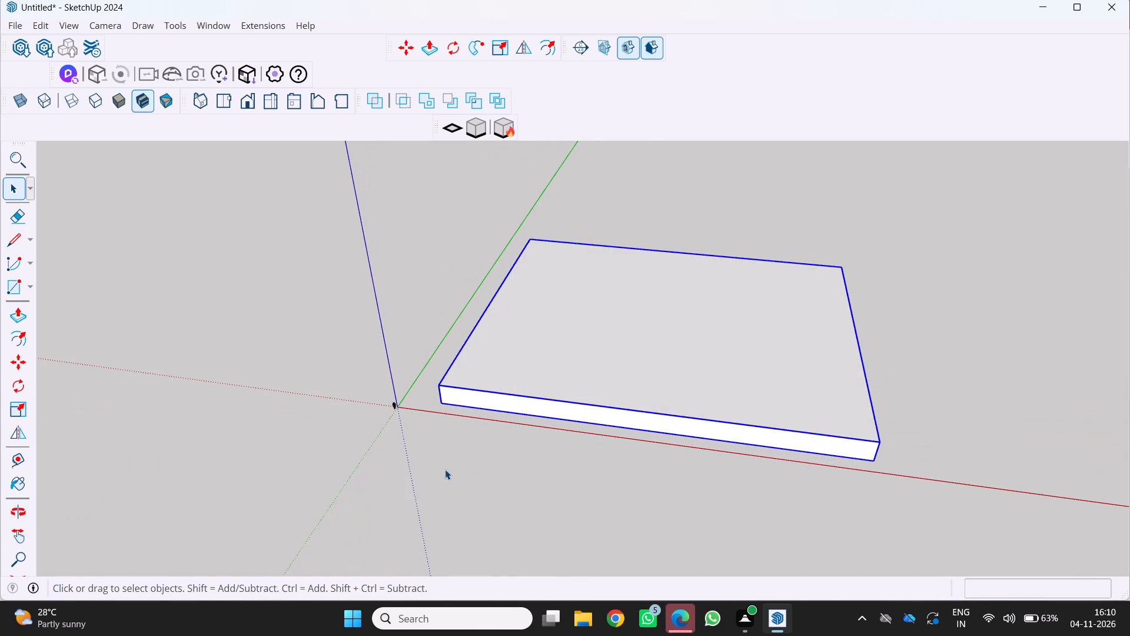
pyautogui.moveTo(448, 435); pyautogui.dragTo(504, 444, button='middle')
pyautogui.scroll(1, 448, 435)
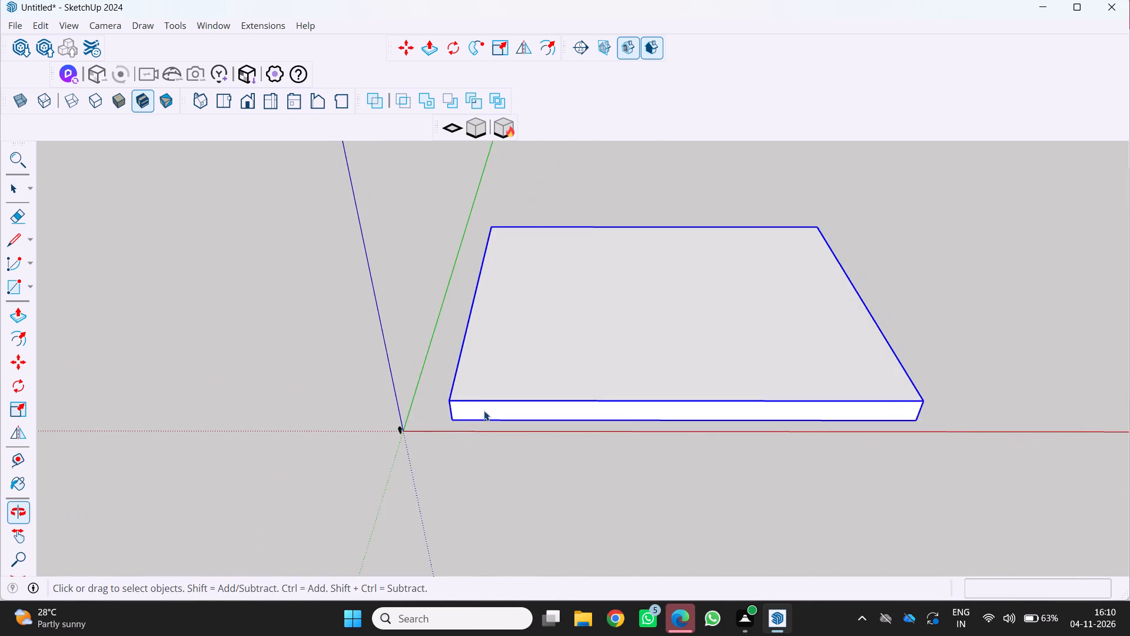
pyautogui.scroll(-4, 484, 410)
pyautogui.moveTo(474, 415); pyautogui.dragTo(400, 367, button='middle')
pyautogui.scroll(3, 503, 326)
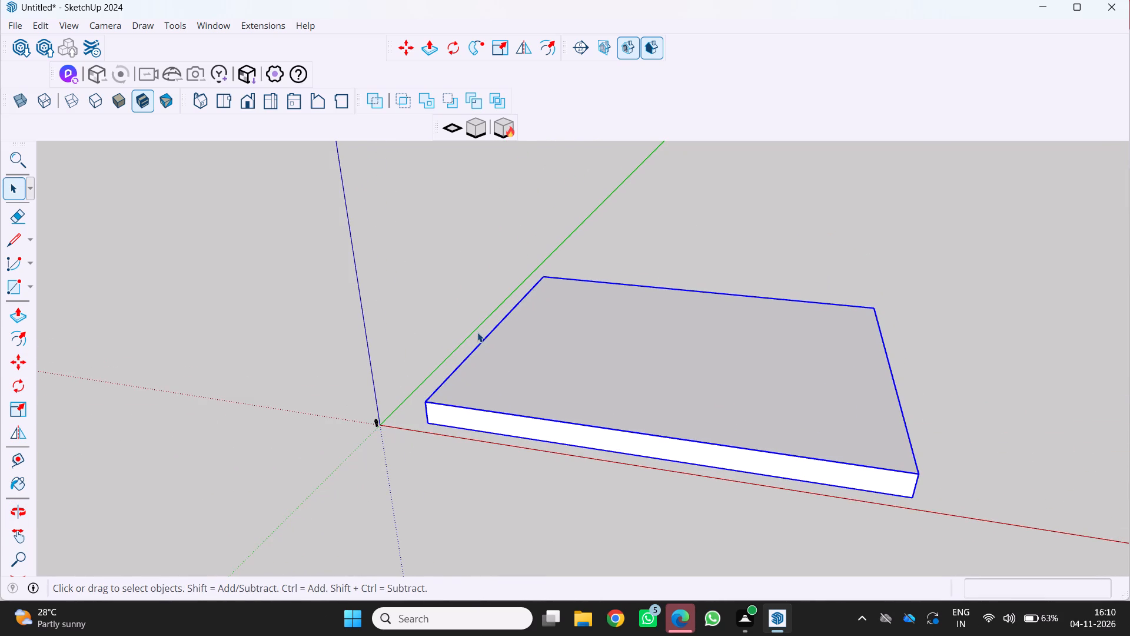
pyautogui.moveTo(472, 350); pyautogui.dragTo(502, 375, button='middle')
pyautogui.scroll(1, 502, 375)
pyautogui.middleClick(502, 375)
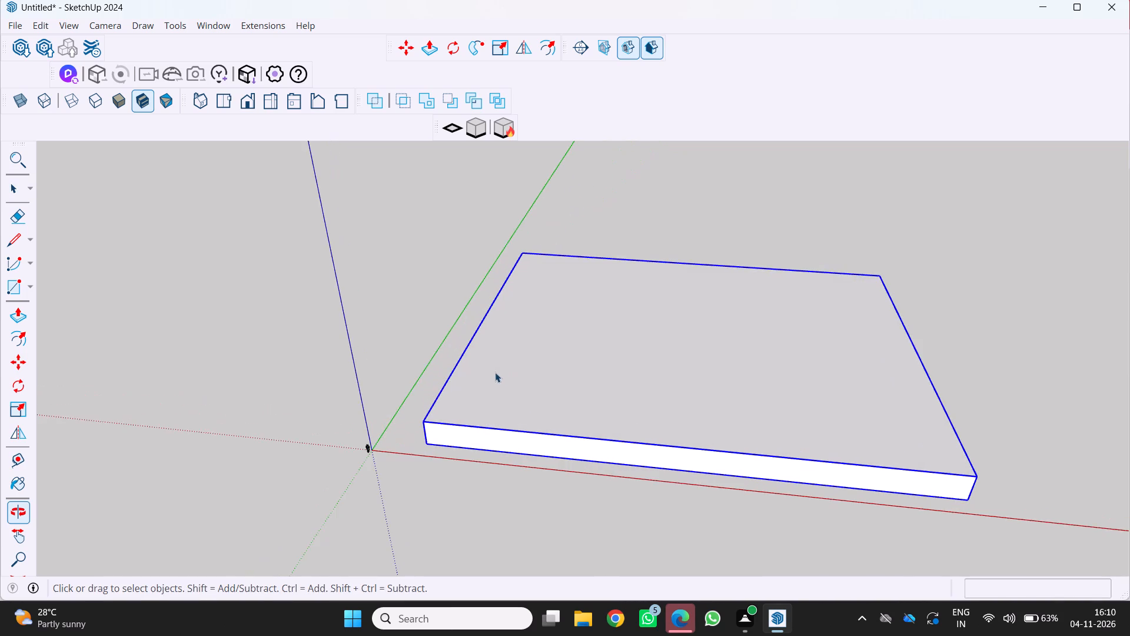
pyautogui.scroll(2, 478, 377)
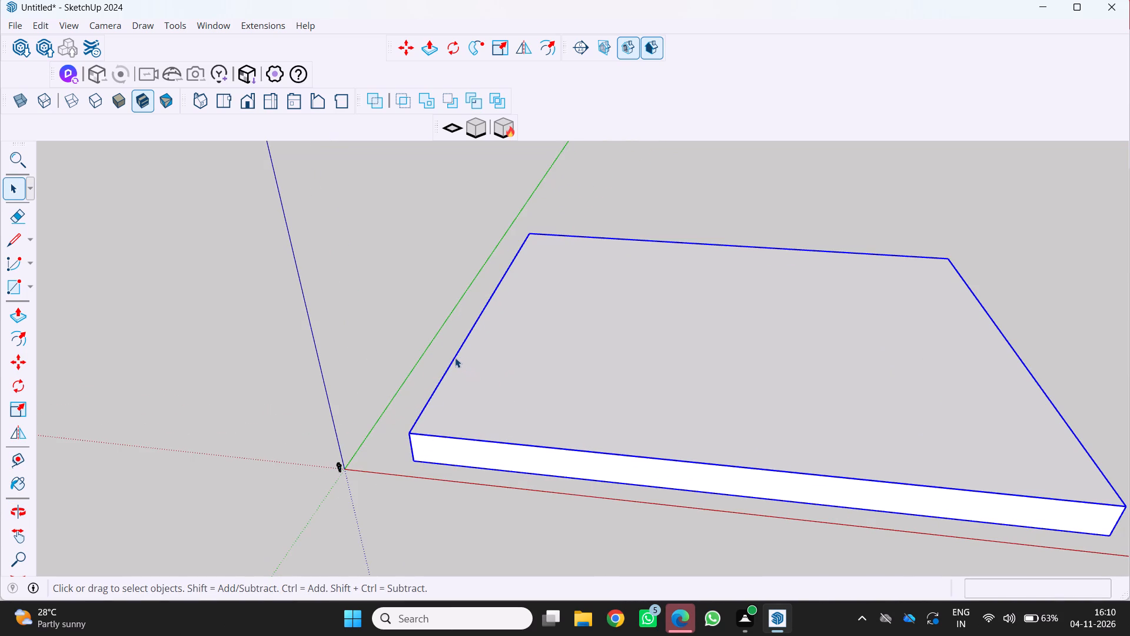
pyautogui.click(455, 358)
pyautogui.click(453, 357)
pyautogui.click(452, 359)
pyautogui.click(452, 359)
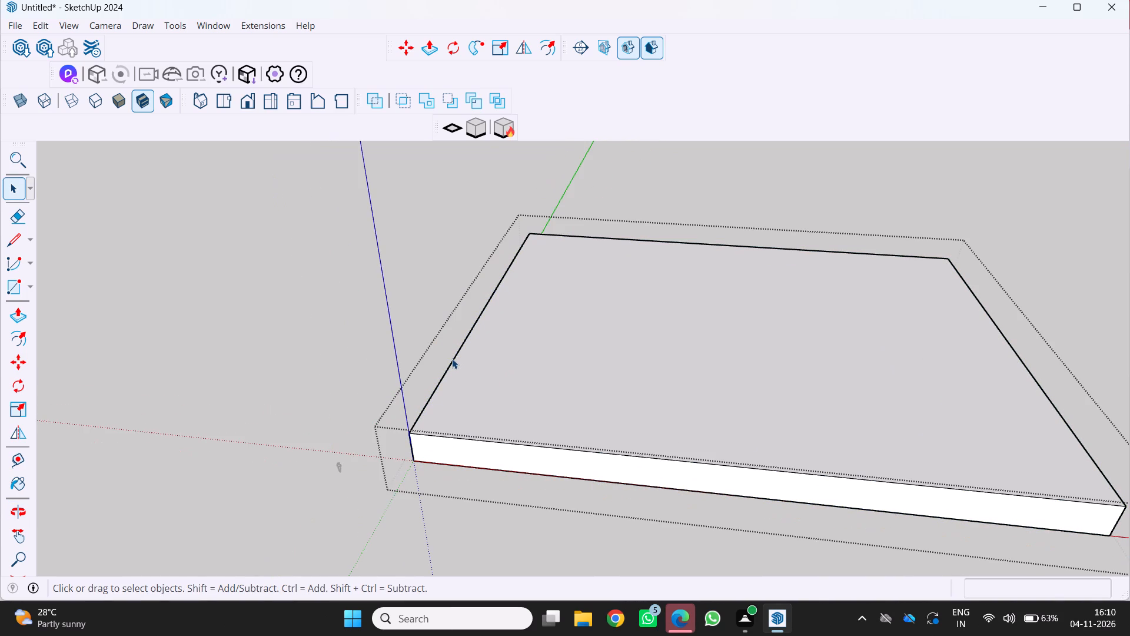
pyautogui.press('space')
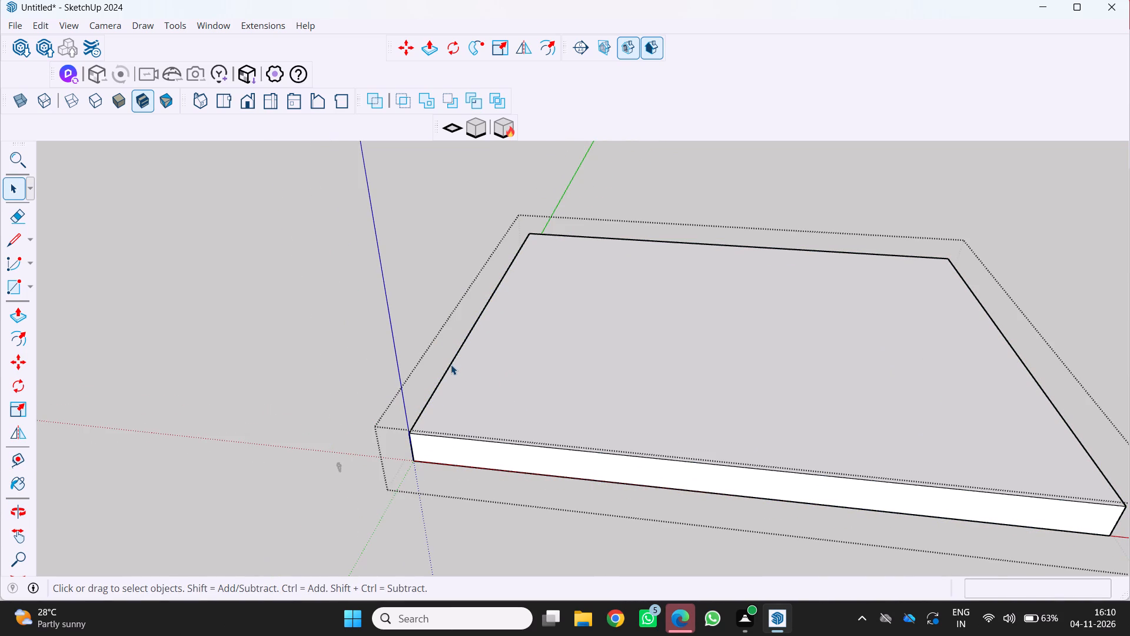
# Place a Tape Measure guide 9 cm inward from the slab's top edge that runs beside the green axis.
pyautogui.press('t')
pyautogui.click(451, 365)
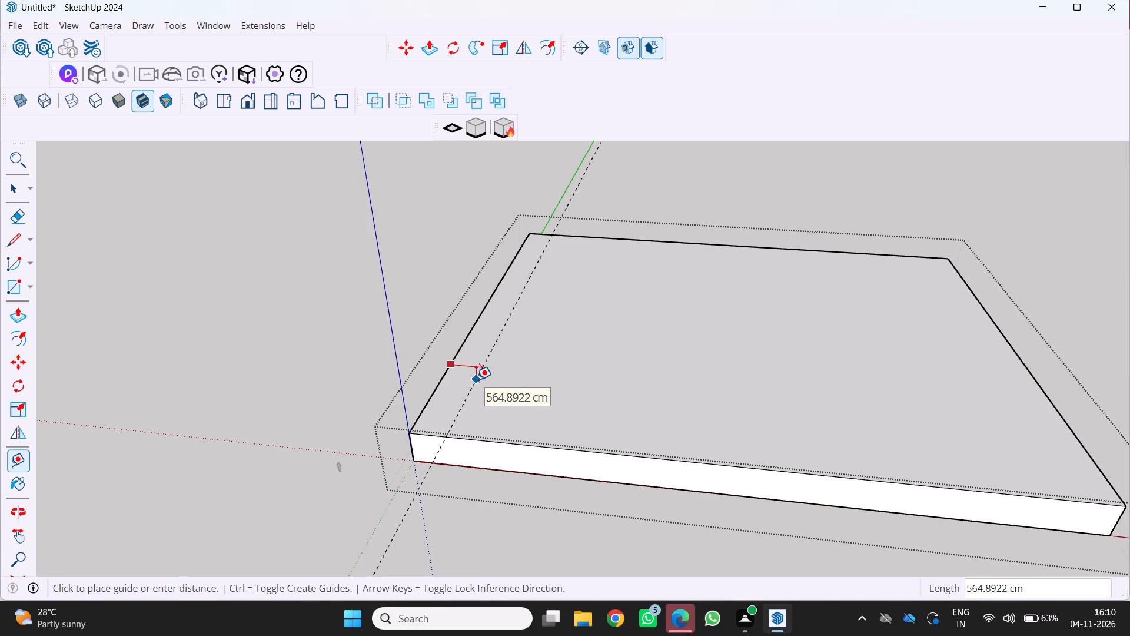
pyautogui.press('9')
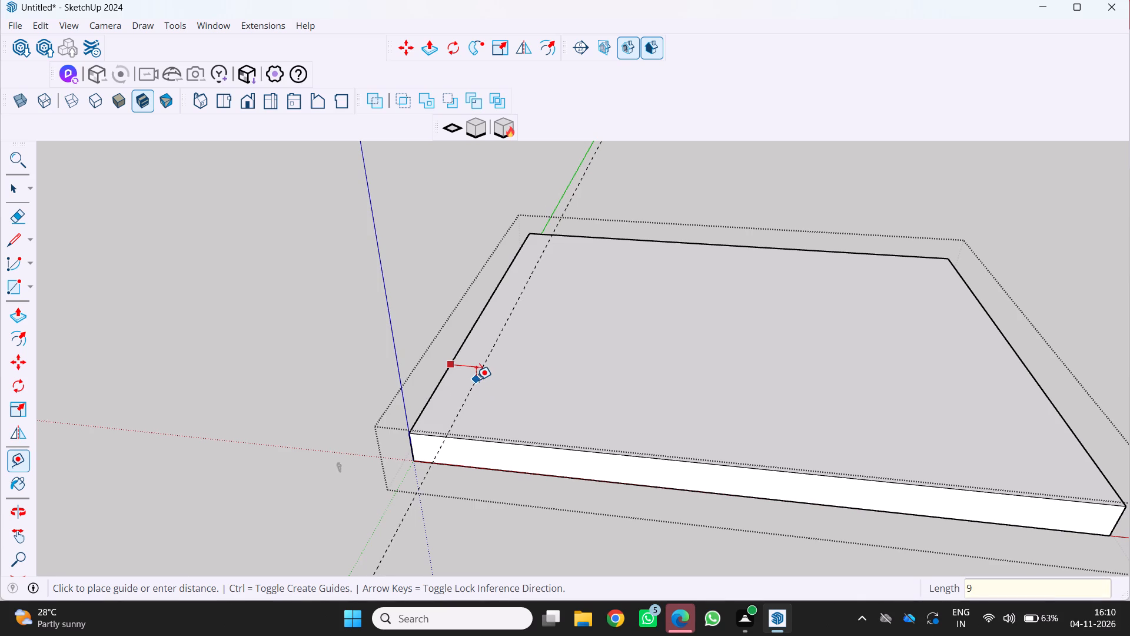
pyautogui.press('Return')
pyautogui.scroll(3, 428, 366)
pyautogui.scroll(2, 406, 409)
pyautogui.moveTo(407, 410); pyautogui.dragTo(484, 424, button='middle')
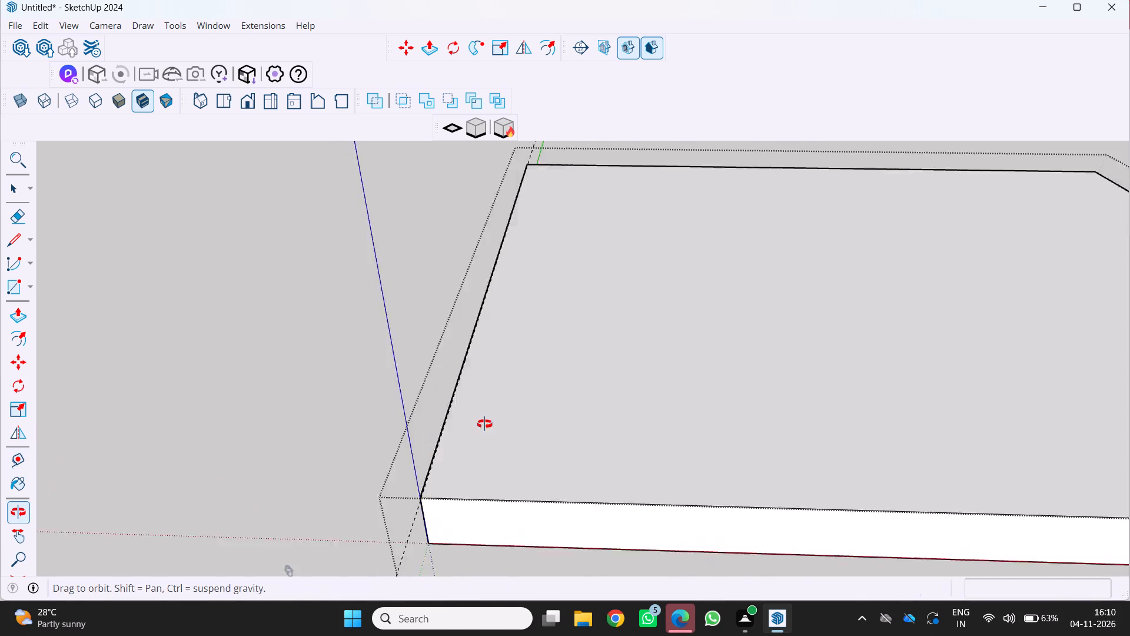
# Undo the 9 cm guide, the slab's group, its extrusion and its rectangle, back to an empty model.
pyautogui.moveTo(484, 424); pyautogui.dragTo(550, 408, button='middle')
pyautogui.middleClick(550, 408)
pyautogui.moveTo(546, 412); pyautogui.dragTo(395, 422, button='middle')
pyautogui.middleClick(394, 422)
pyautogui.scroll(-4, 392, 422)
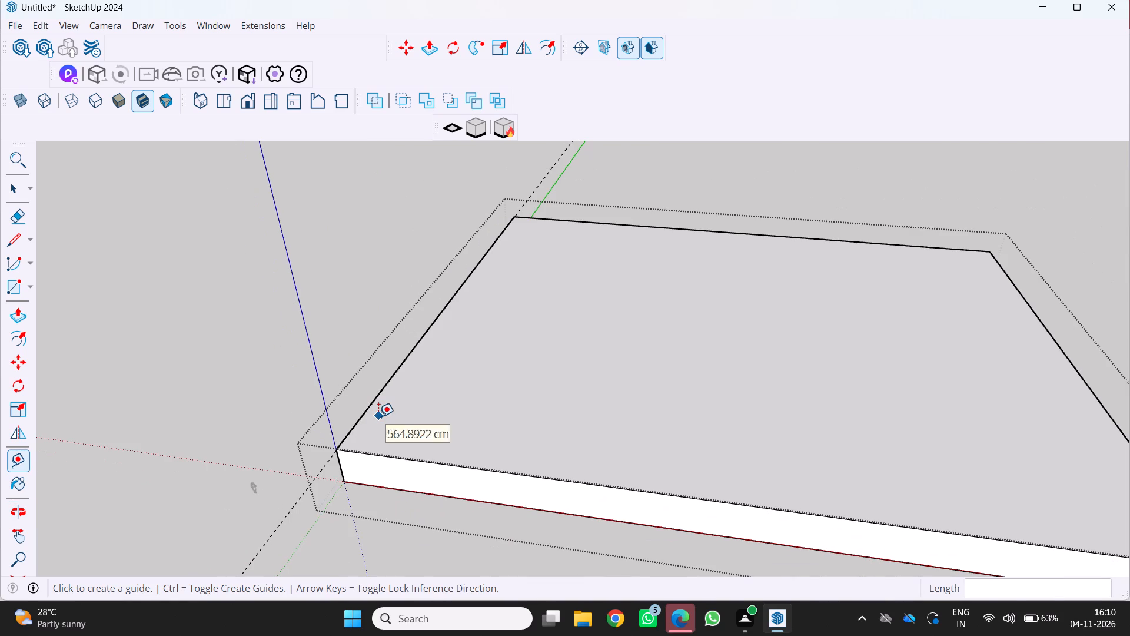
pyautogui.hotkey('ctrl', 'z')
pyautogui.scroll(-6, 417, 404)
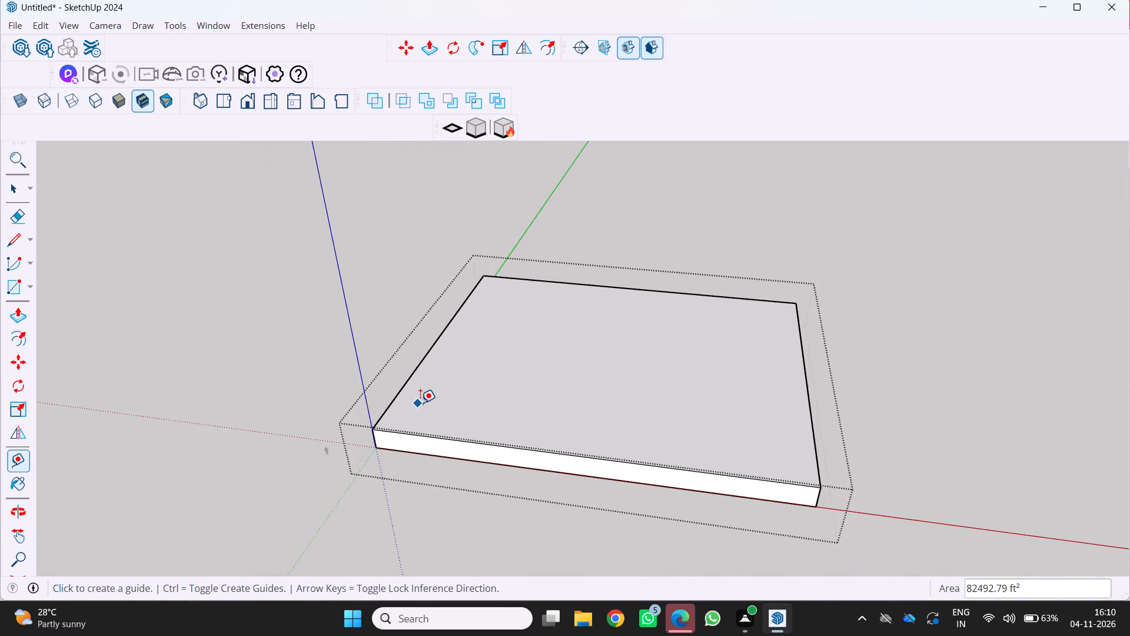
pyautogui.hotkey('ctrl', 'z')
pyautogui.hotkey('ctrl', 'z')
pyautogui.scroll(-1, 420, 399)
pyautogui.moveTo(382, 403); pyautogui.dragTo(310, 367, button='middle')
pyautogui.scroll(-3, 310, 367)
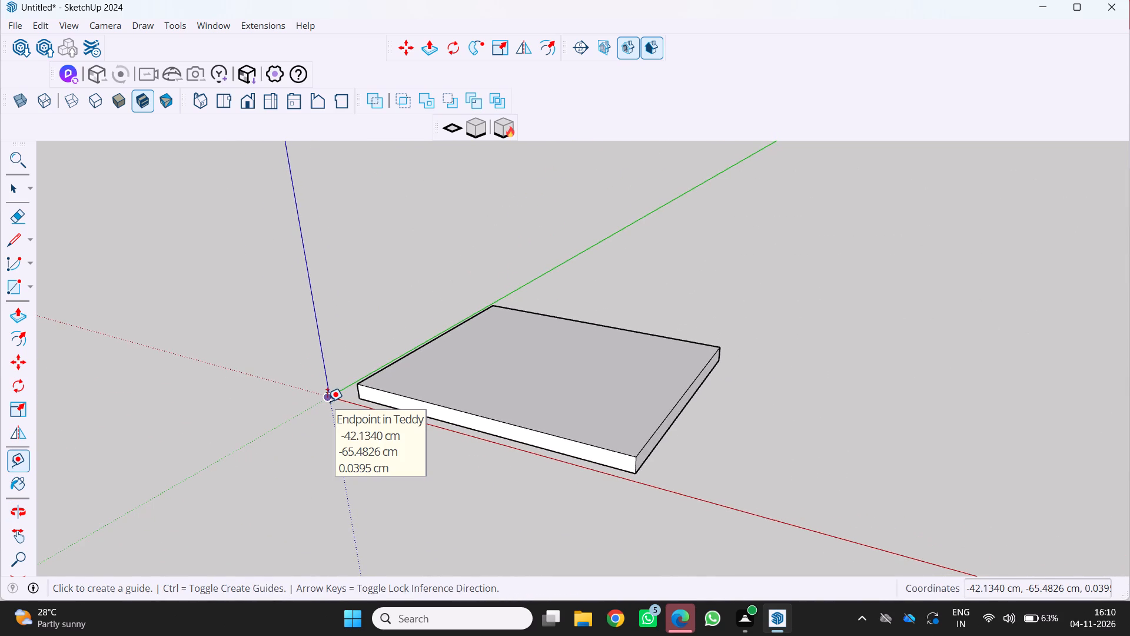
pyautogui.hotkey('ctrl', 'z')
pyautogui.scroll(-1, 406, 449)
pyautogui.keyDown('ctrl'); pyautogui.moveTo(414, 452); pyautogui.dragTo(462, 436, button='middle'); pyautogui.keyUp('ctrl')
pyautogui.hotkey('ctrl', 'z')
pyautogui.moveTo(455, 429); pyautogui.dragTo(524, 417, button='middle')
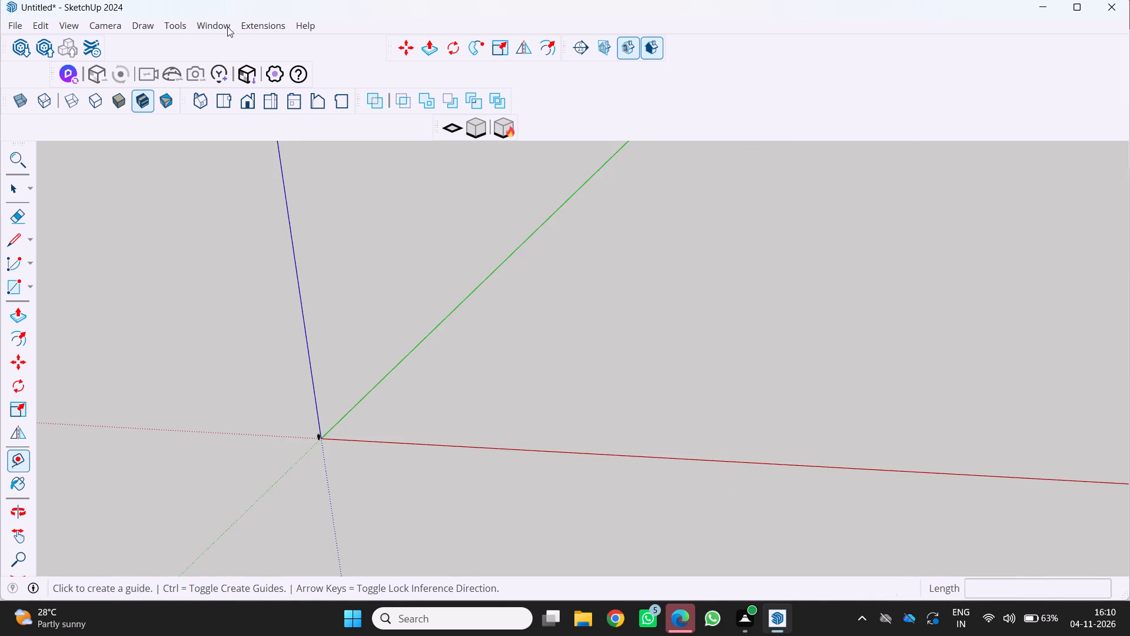
# Set the model's measurement unit format to Engineering.
pyautogui.click(220, 26)
pyautogui.click(257, 102)
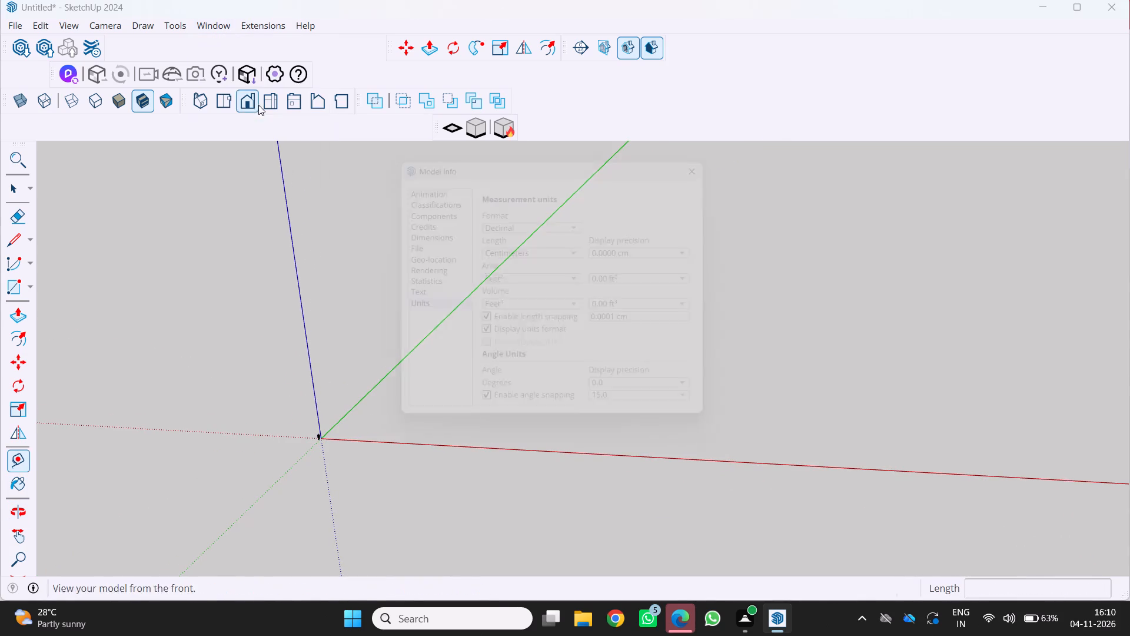
pyautogui.click(534, 218)
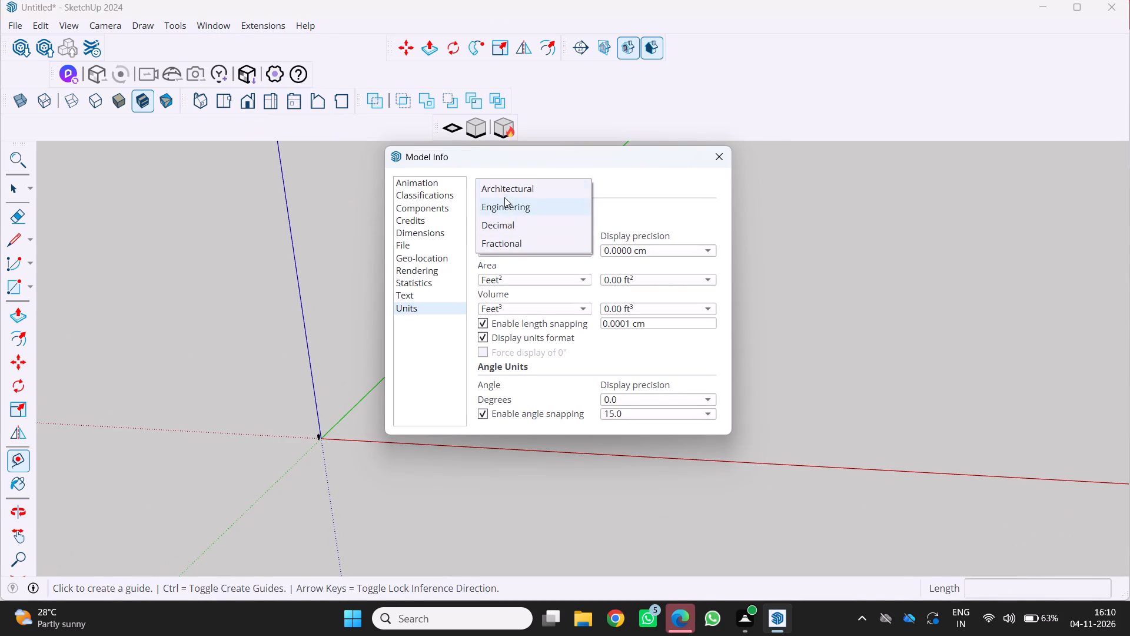
pyautogui.click(502, 206)
pyautogui.click(526, 248)
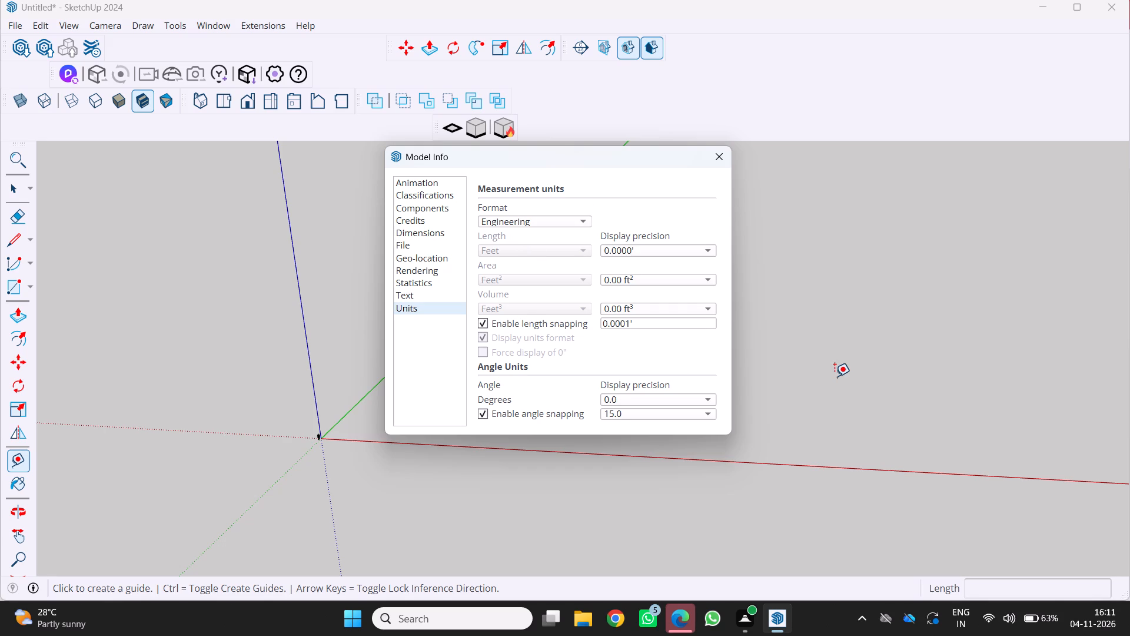
pyautogui.click(812, 389)
pyautogui.click(771, 310)
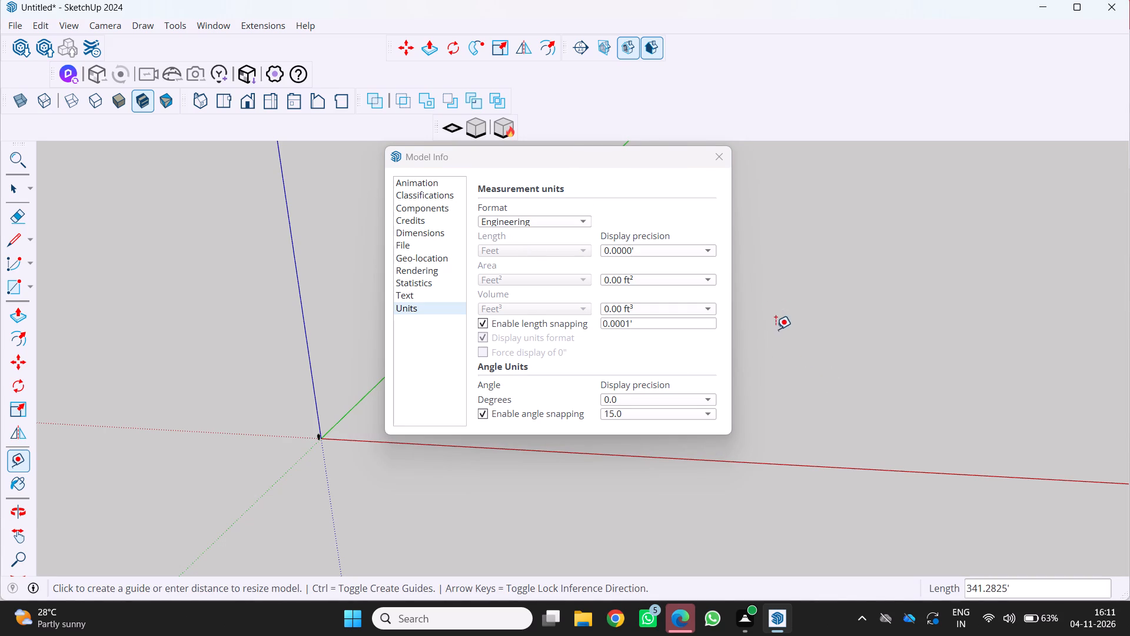
pyautogui.moveTo(776, 330); pyautogui.dragTo(739, 357, button='middle')
pyautogui.press('space')
pyautogui.press('space')
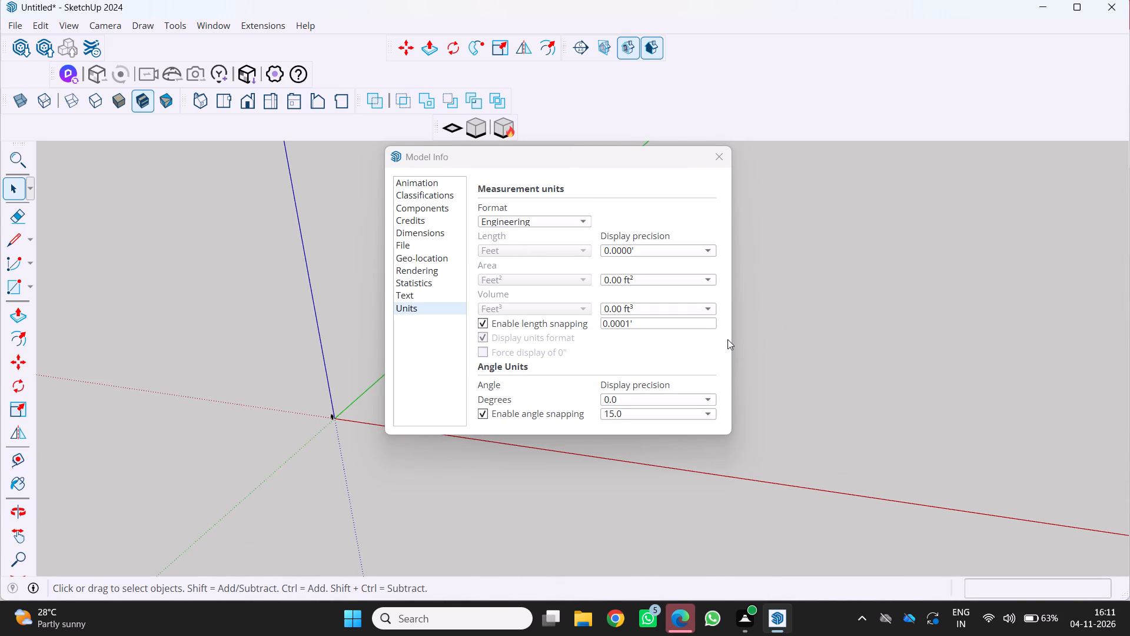
pyautogui.press('space')
pyautogui.click(775, 323)
pyautogui.click(709, 169)
pyautogui.click(723, 157)
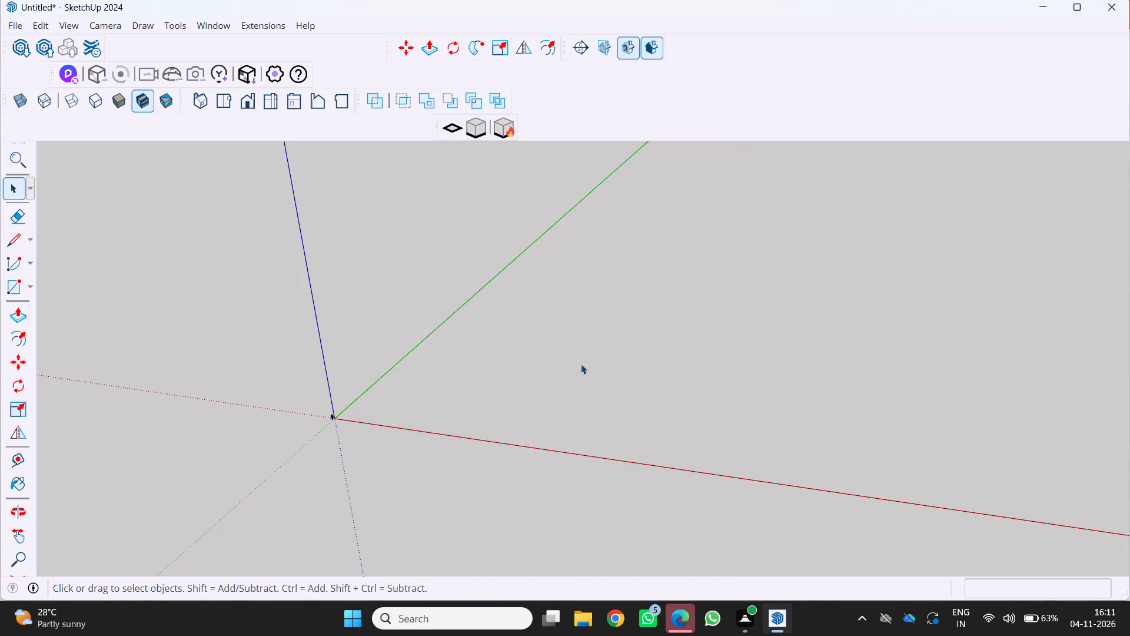
# Draw a rectangle about 574' by 713' on the ground plane between the red and green axes.
pyautogui.moveTo(572, 372); pyautogui.dragTo(534, 406, button='middle')
pyautogui.scroll(3, 541, 387)
pyautogui.moveTo(541, 387); pyautogui.dragTo(652, 370, button='middle')
pyautogui.middleClick(652, 370)
pyautogui.scroll(-5, 654, 370)
pyautogui.scroll(1, 642, 365)
pyautogui.moveTo(642, 365); pyautogui.dragTo(620, 250, button='middle')
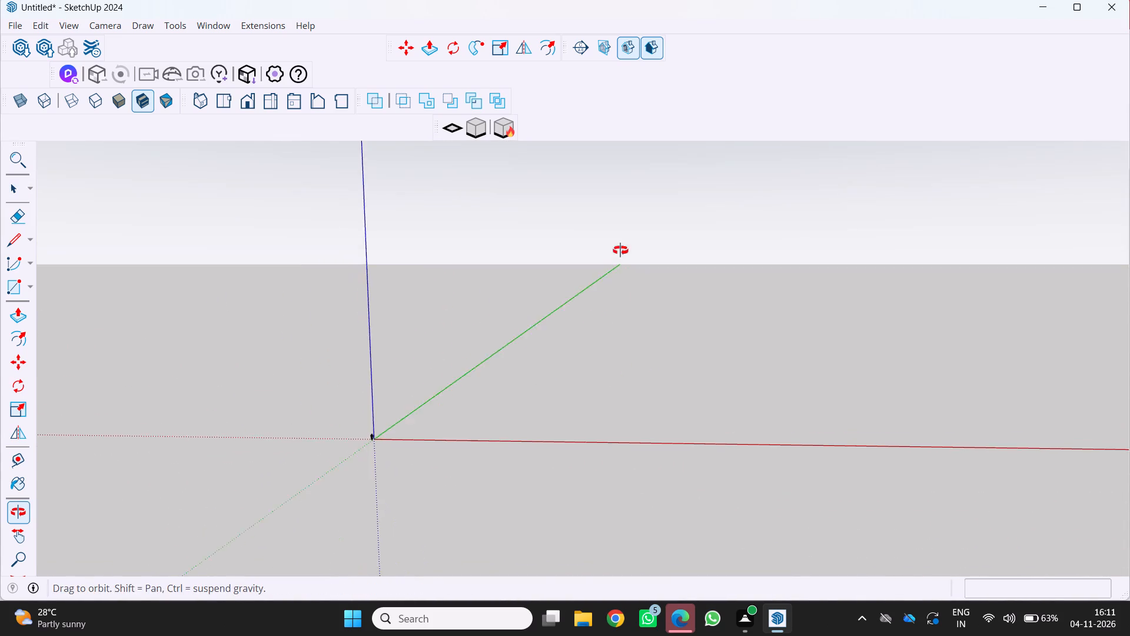
pyautogui.moveTo(620, 250); pyautogui.dragTo(616, 253, button='middle')
pyautogui.scroll(3, 586, 333)
pyautogui.press('r')
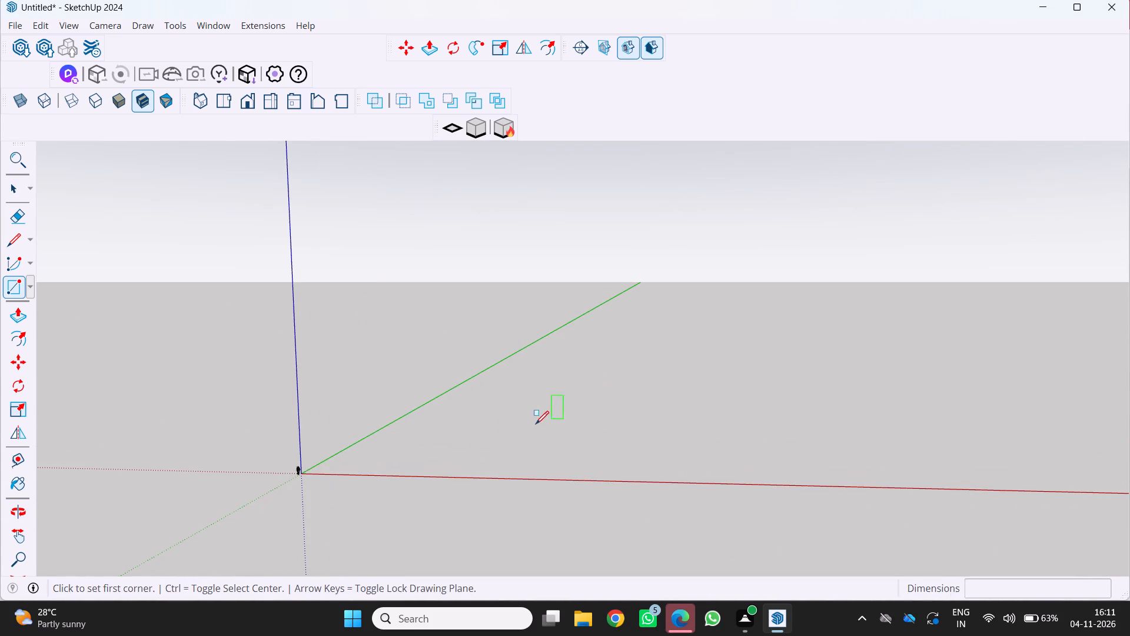
pyautogui.moveTo(536, 446); pyautogui.dragTo(617, 476, button='middle')
pyautogui.middleClick(618, 476)
pyautogui.scroll(-1, 607, 465)
pyautogui.moveTo(508, 450); pyautogui.dragTo(514, 443)
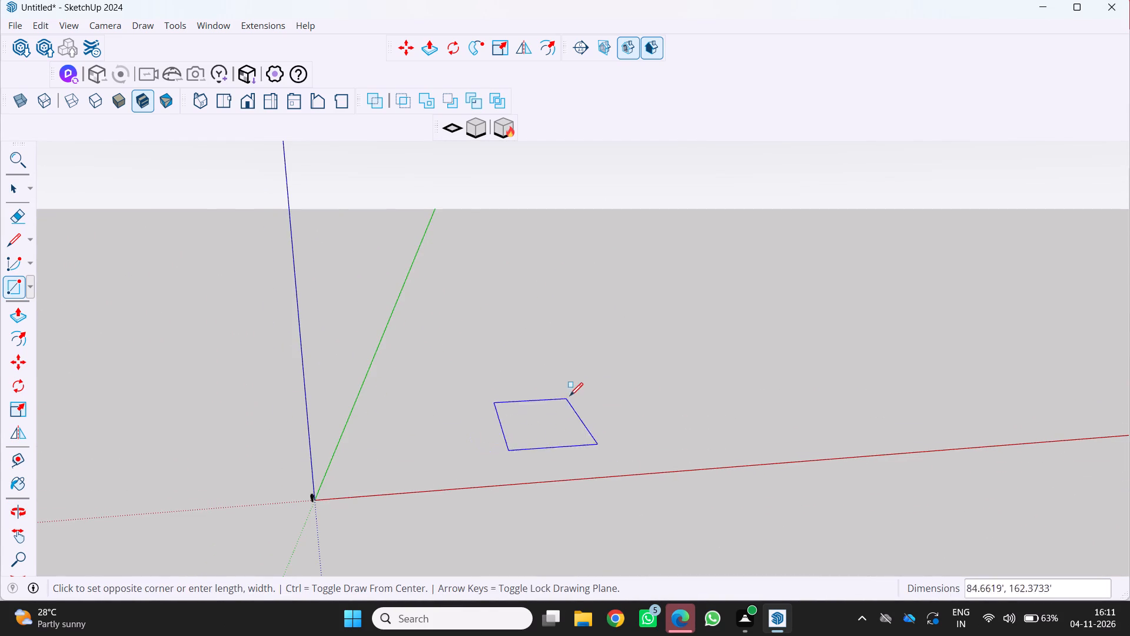
pyautogui.scroll(-7, 570, 396)
pyautogui.moveTo(542, 405); pyautogui.dragTo(423, 432, button='middle')
pyautogui.scroll(-4, 782, 349)
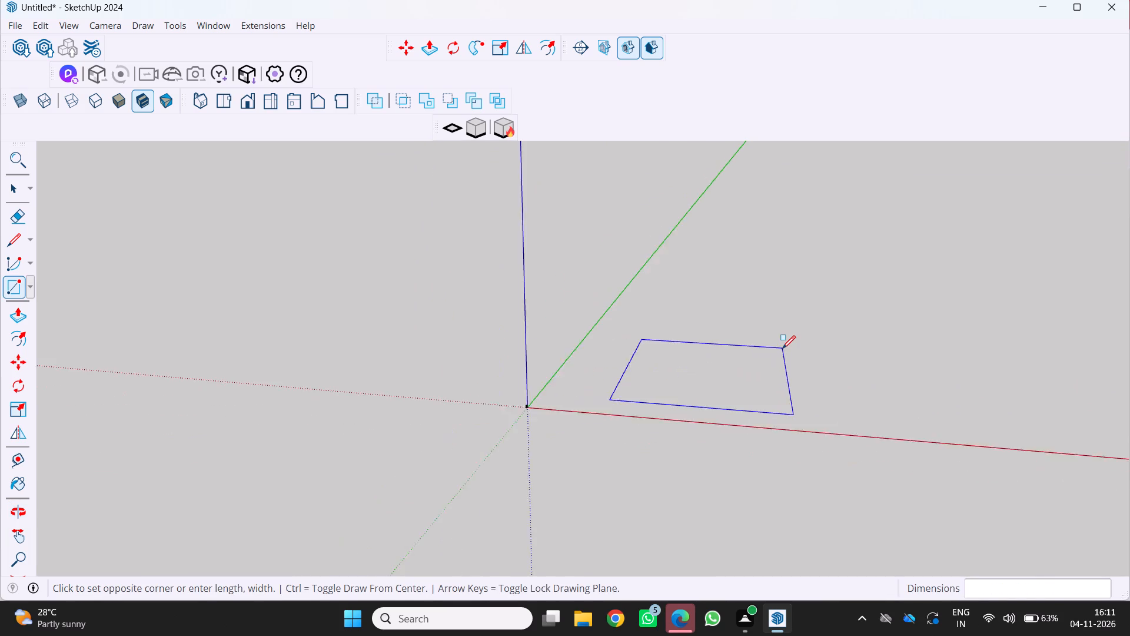
pyautogui.click(855, 329)
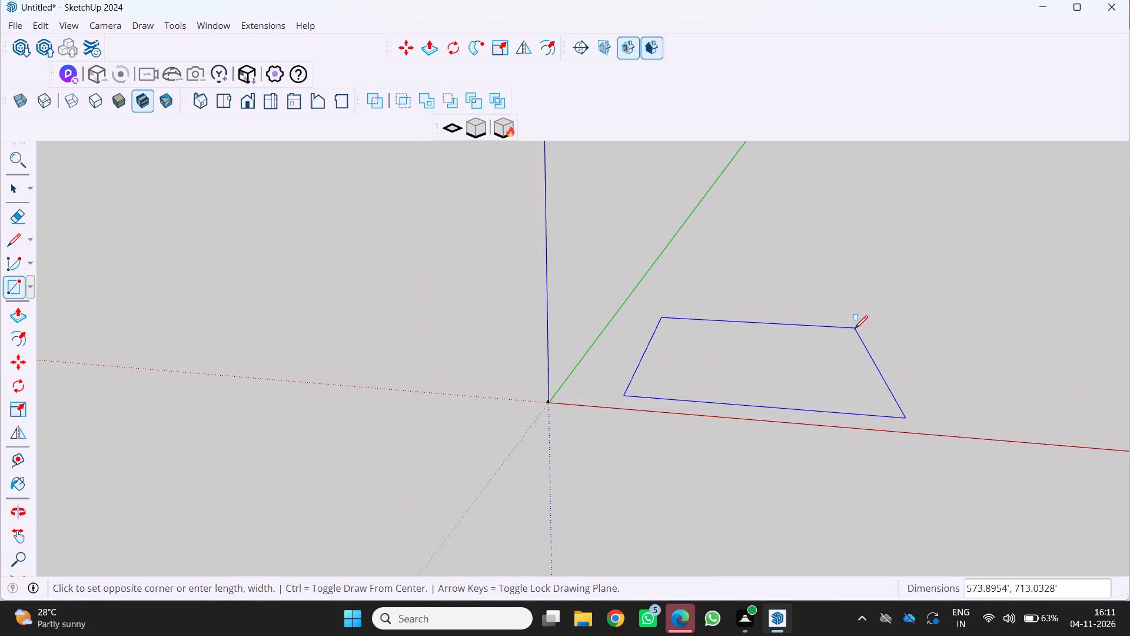
# Push/Pull the rectangle upward about 54' to form a slab.
pyautogui.moveTo(778, 392); pyautogui.dragTo(813, 398, button='middle')
pyautogui.middleClick(813, 398)
pyautogui.press('p')
pyautogui.click(700, 373)
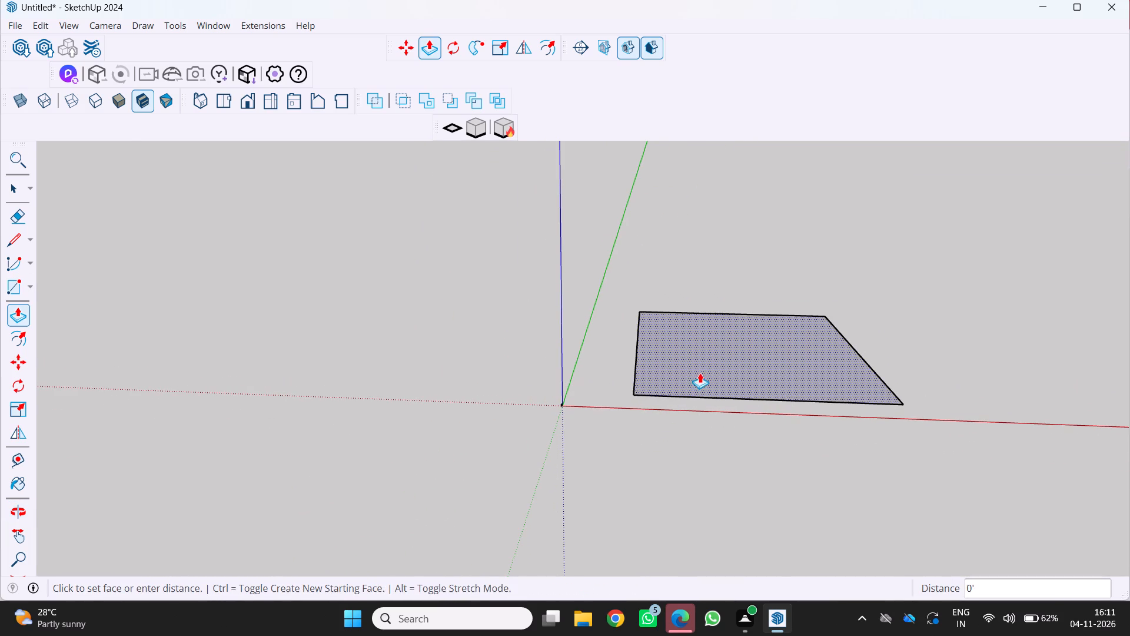
pyautogui.click(692, 350)
# Select all of the slab's connected faces and edges.
pyautogui.moveTo(648, 400); pyautogui.dragTo(591, 369, button='middle')
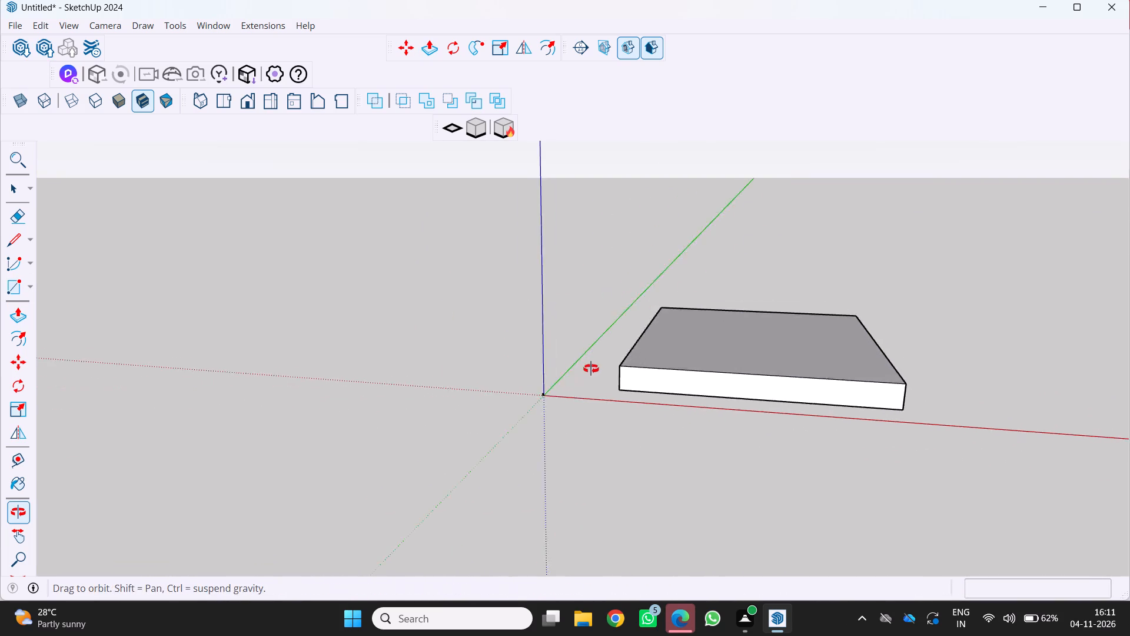
pyautogui.moveTo(591, 369); pyautogui.dragTo(587, 361, button='middle')
pyautogui.scroll(-4, 587, 361)
pyautogui.moveTo(607, 365); pyautogui.dragTo(716, 406, button='middle')
pyautogui.middleClick(717, 403)
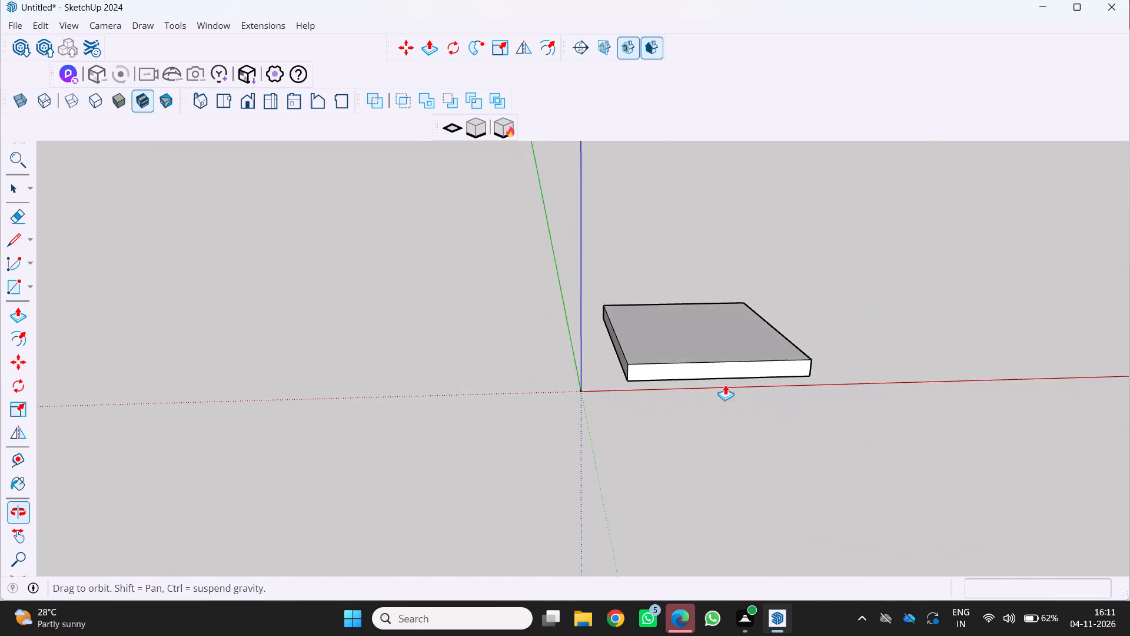
pyautogui.moveTo(673, 342); pyautogui.dragTo(431, 433, button='middle')
pyautogui.scroll(-2, 439, 431)
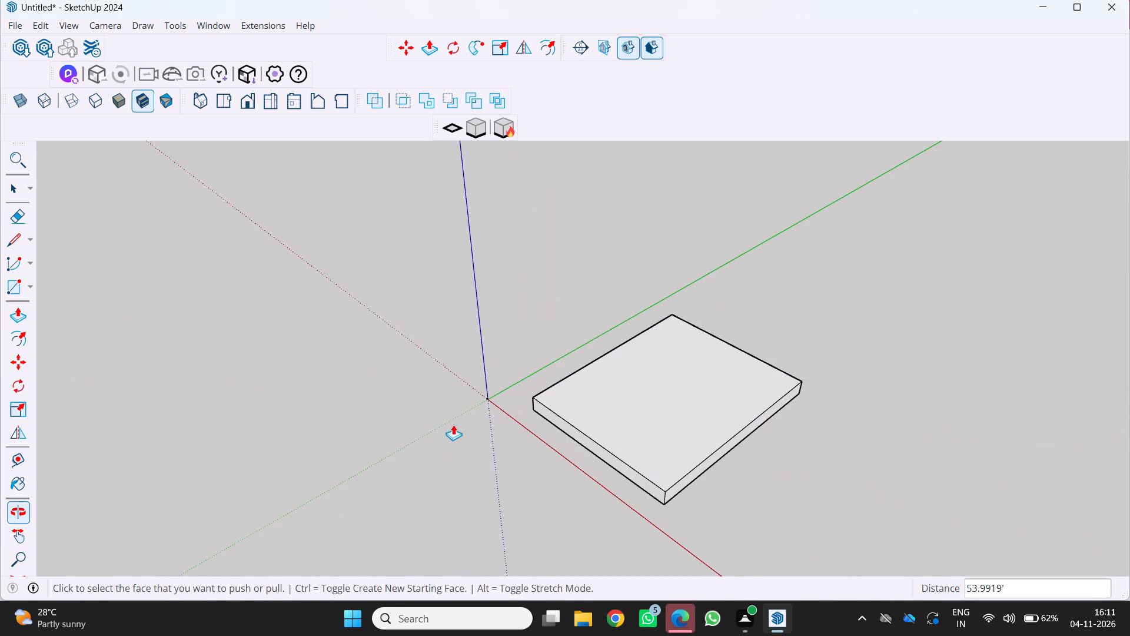
pyautogui.scroll(-1, 453, 425)
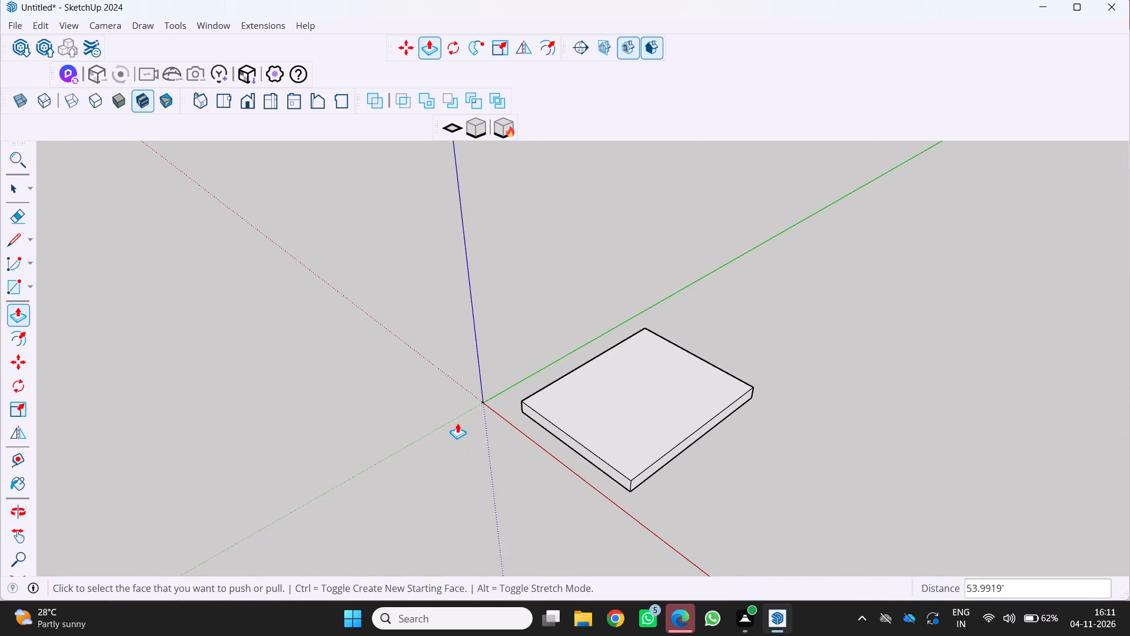
pyautogui.moveTo(519, 429); pyautogui.dragTo(680, 404, button='middle')
pyautogui.scroll(2, 656, 340)
pyautogui.moveTo(613, 374); pyautogui.dragTo(676, 306, button='middle')
pyautogui.scroll(1, 613, 374)
pyautogui.middleClick(676, 306)
pyautogui.press('space')
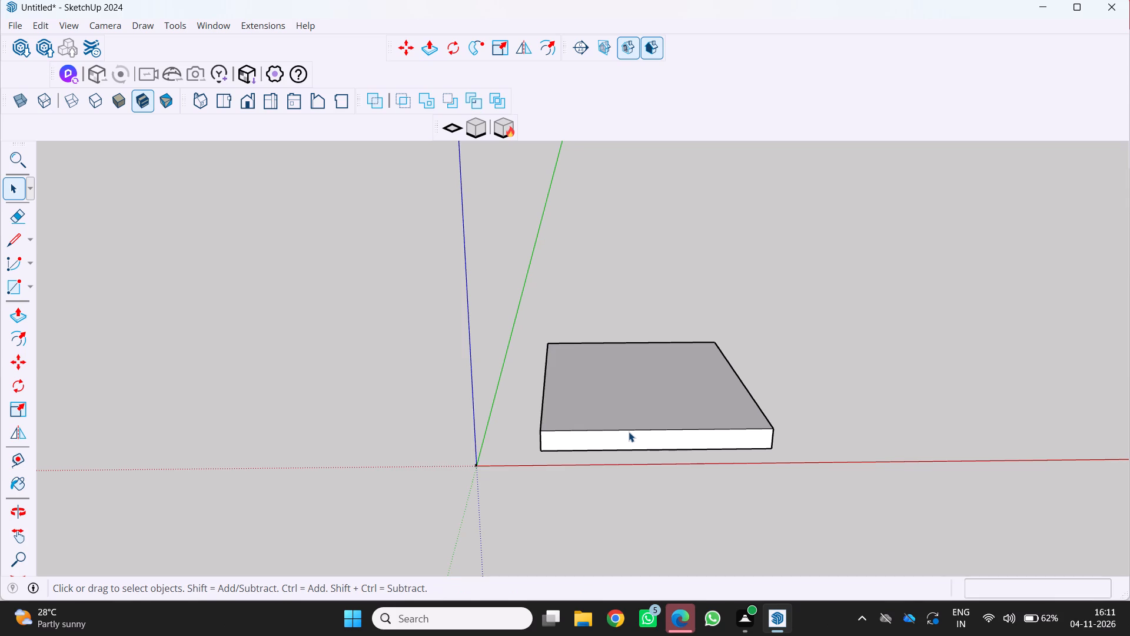
pyautogui.press('space')
pyautogui.tripleClick(626, 415)
pyautogui.click(626, 415)
pyautogui.rightClick(626, 415)
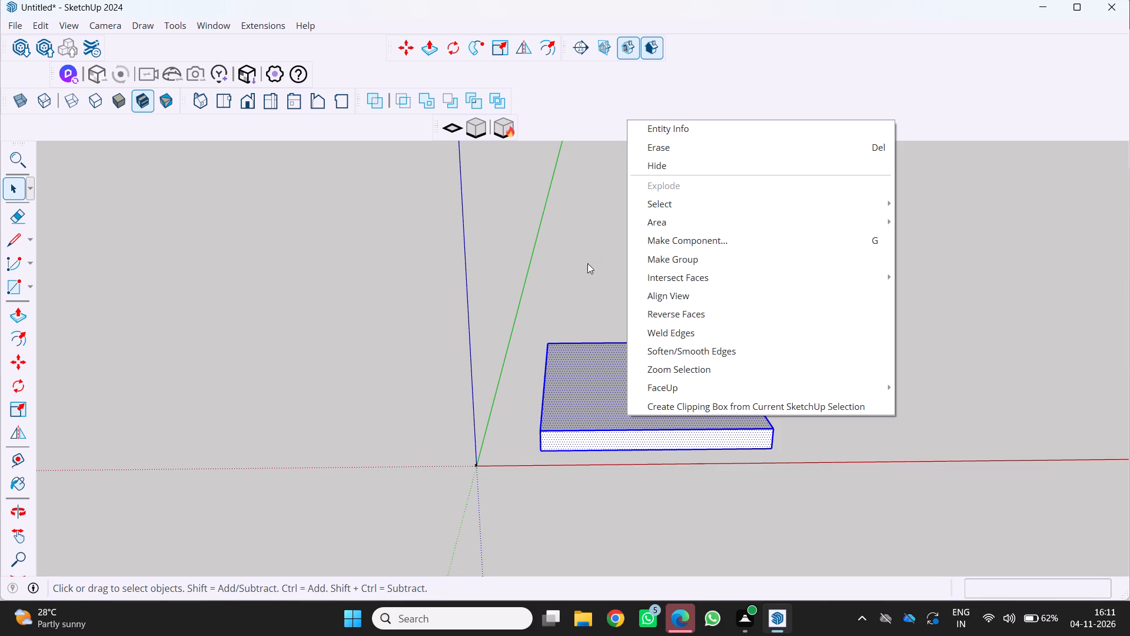
# Place a Tape Measure guide 9" inward from the slab's top edge that runs beside the green axis.
pyautogui.scroll(-1, 537, 310)
pyautogui.moveTo(543, 320); pyautogui.dragTo(461, 344, button='middle')
pyautogui.scroll(2, 547, 368)
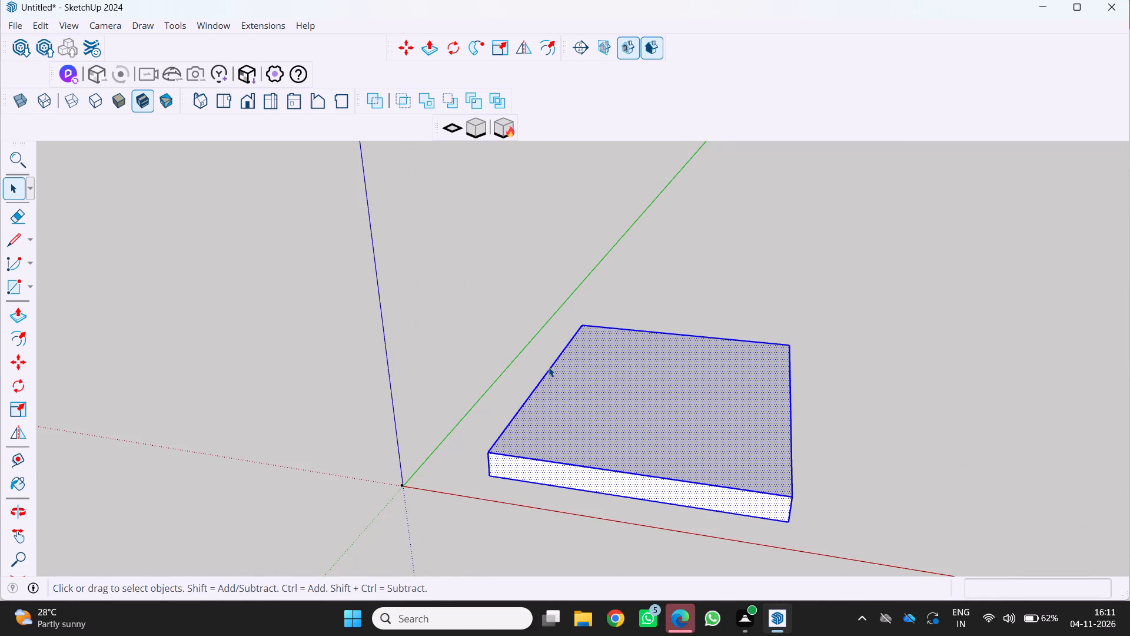
pyautogui.press('t')
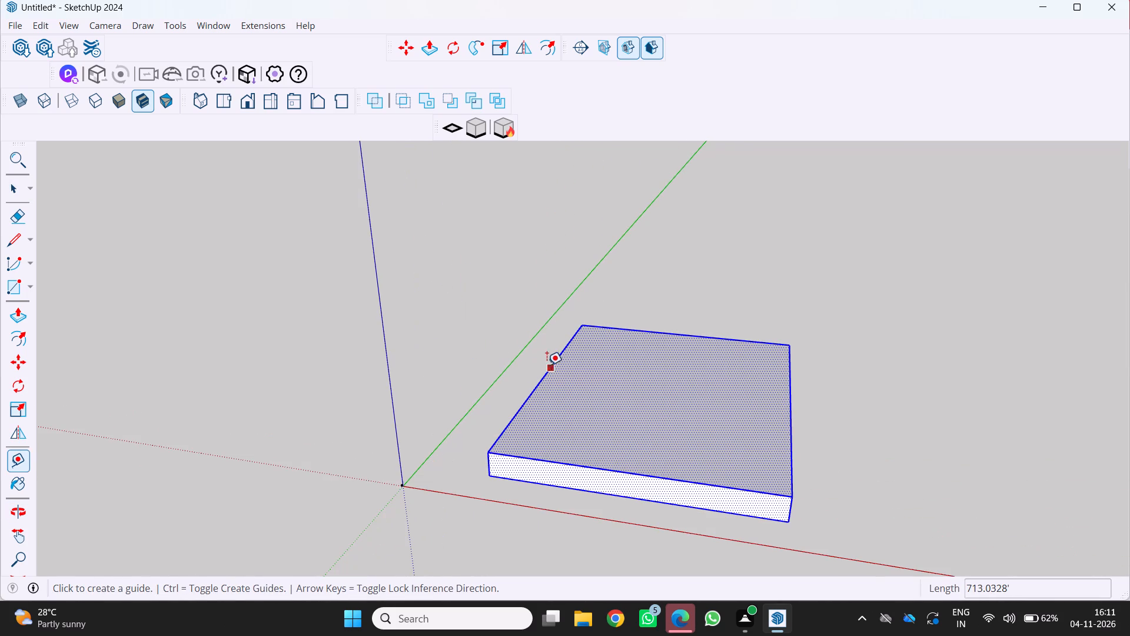
pyautogui.click(541, 375)
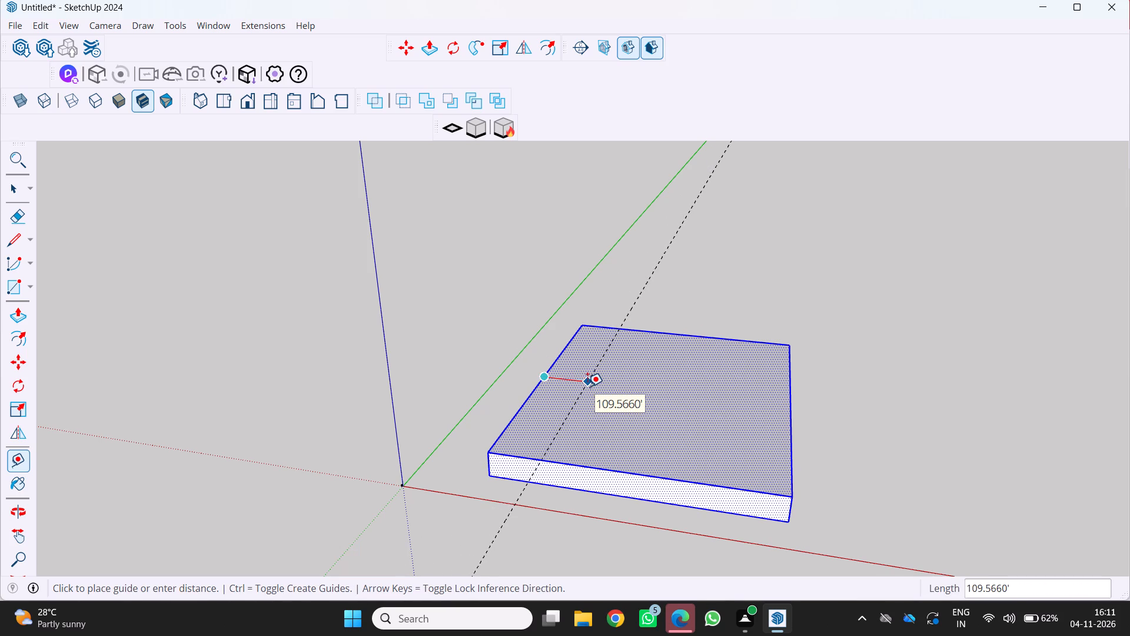
pyautogui.press('9')
pyautogui.hotkey('shift', '"')
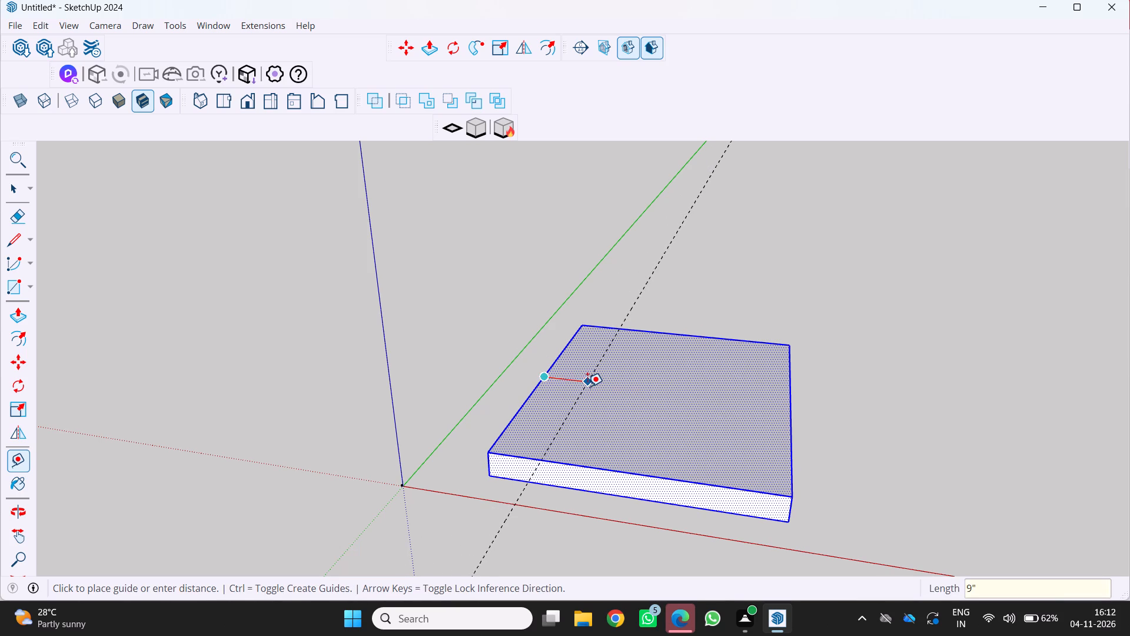
pyautogui.press('Return')
# Examine the guide's offset from the slab's top edge up close and from several angles.
pyautogui.scroll(1, 541, 467)
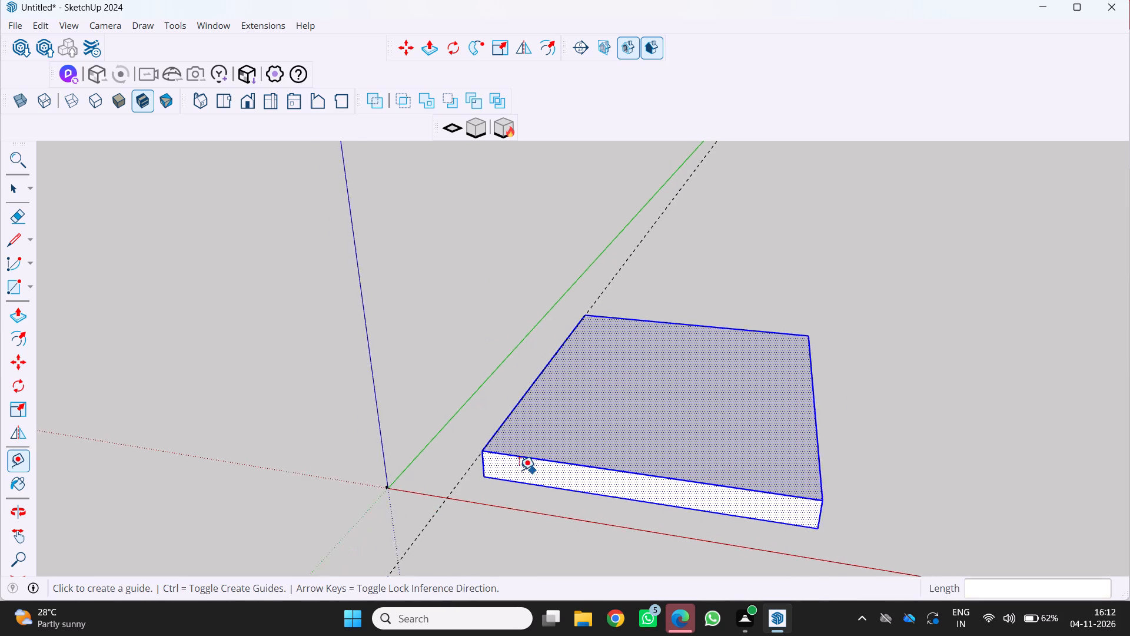
pyautogui.scroll(2, 519, 470)
pyautogui.moveTo(463, 453); pyautogui.dragTo(597, 476, button='middle')
pyautogui.scroll(20, 596, 479)
pyautogui.middleClick(597, 476)
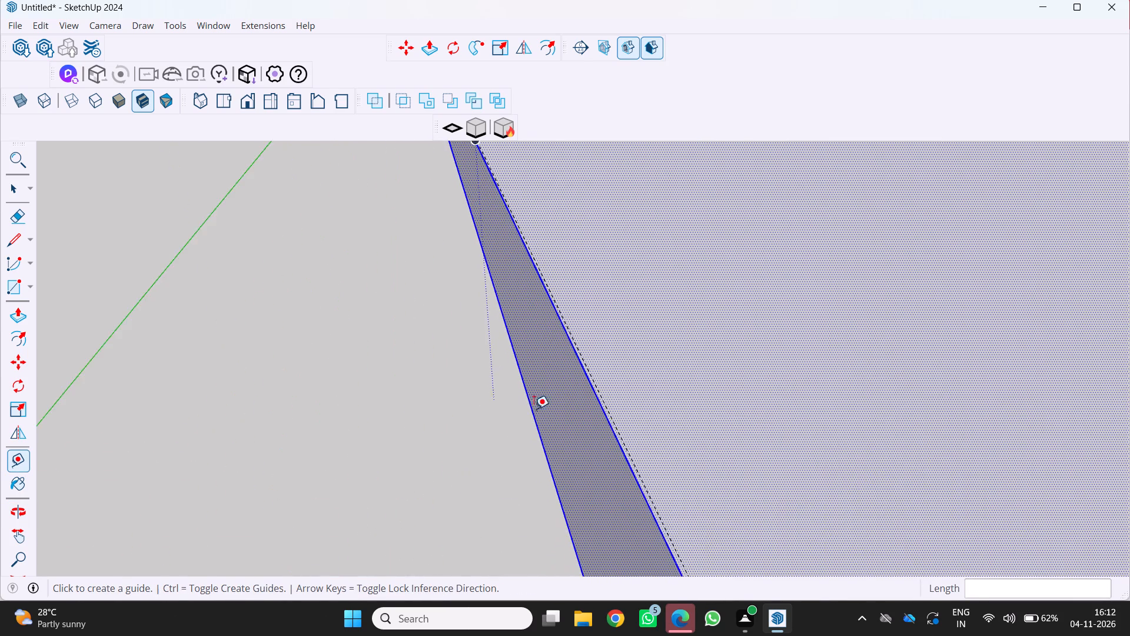
pyautogui.scroll(3, 534, 409)
pyautogui.scroll(6, 595, 397)
pyautogui.scroll(-18, 598, 377)
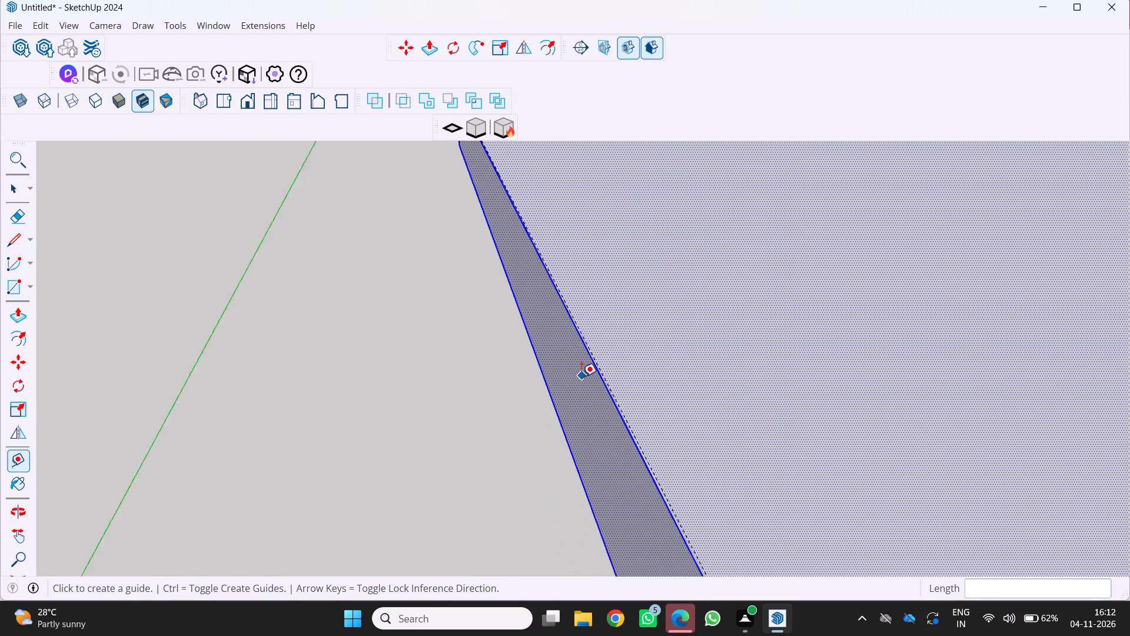
pyautogui.scroll(-12, 581, 376)
pyautogui.moveTo(576, 374); pyautogui.dragTo(477, 355, button='middle')
pyautogui.scroll(-4, 477, 355)
pyautogui.middleClick(476, 354)
pyautogui.scroll(-1, 474, 347)
pyautogui.moveTo(477, 351); pyautogui.dragTo(401, 369, button='middle')
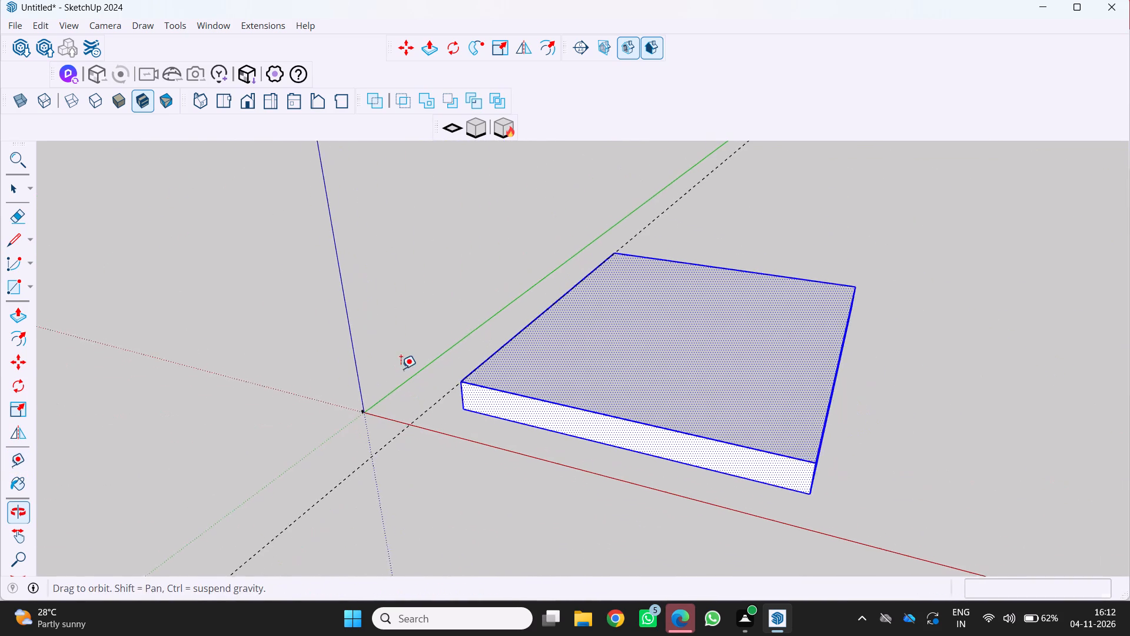
pyautogui.middleClick(401, 369)
pyautogui.scroll(-1, 401, 369)
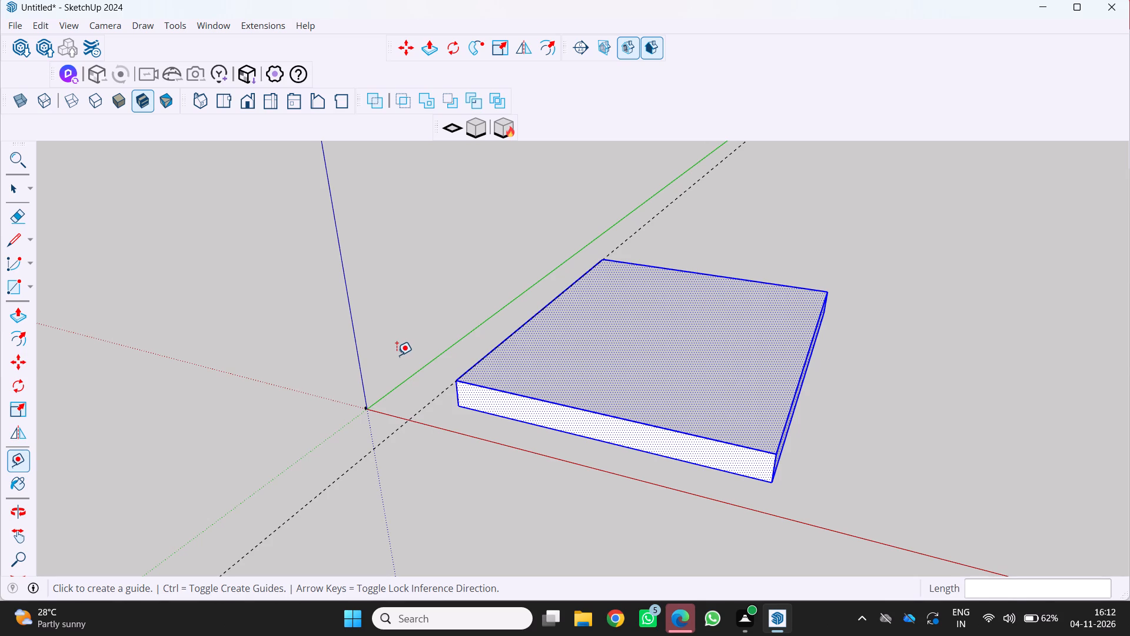
pyautogui.scroll(1, 458, 368)
pyautogui.moveTo(468, 363); pyautogui.dragTo(357, 388, button='middle')
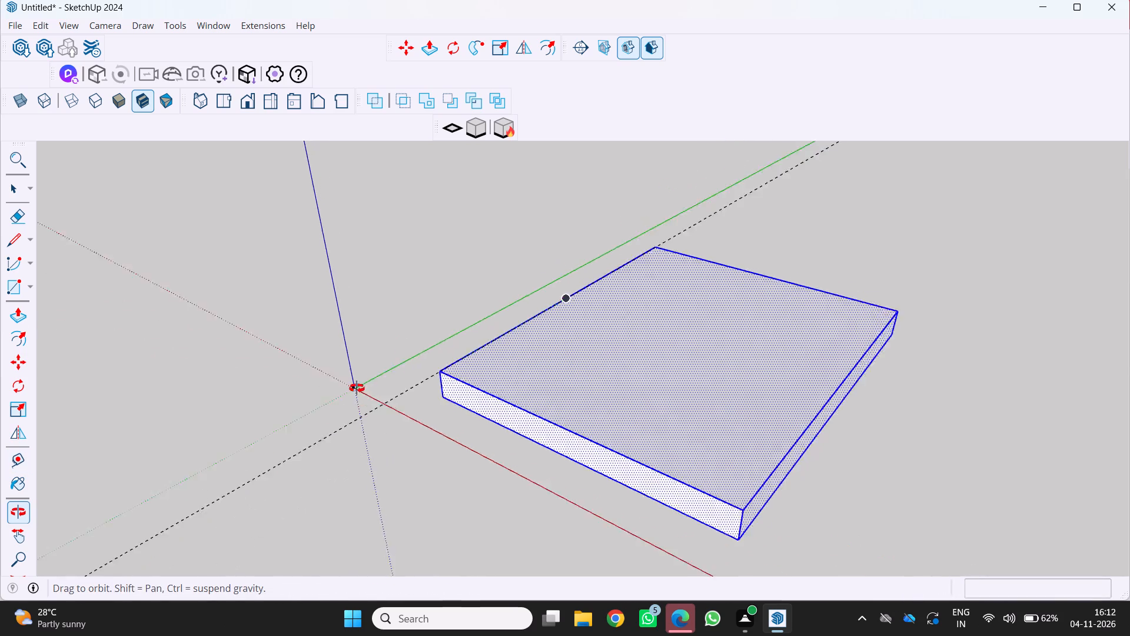
pyautogui.moveTo(357, 388); pyautogui.dragTo(289, 397, button='middle')
pyautogui.middleClick(288, 397)
pyautogui.scroll(-1, 379, 408)
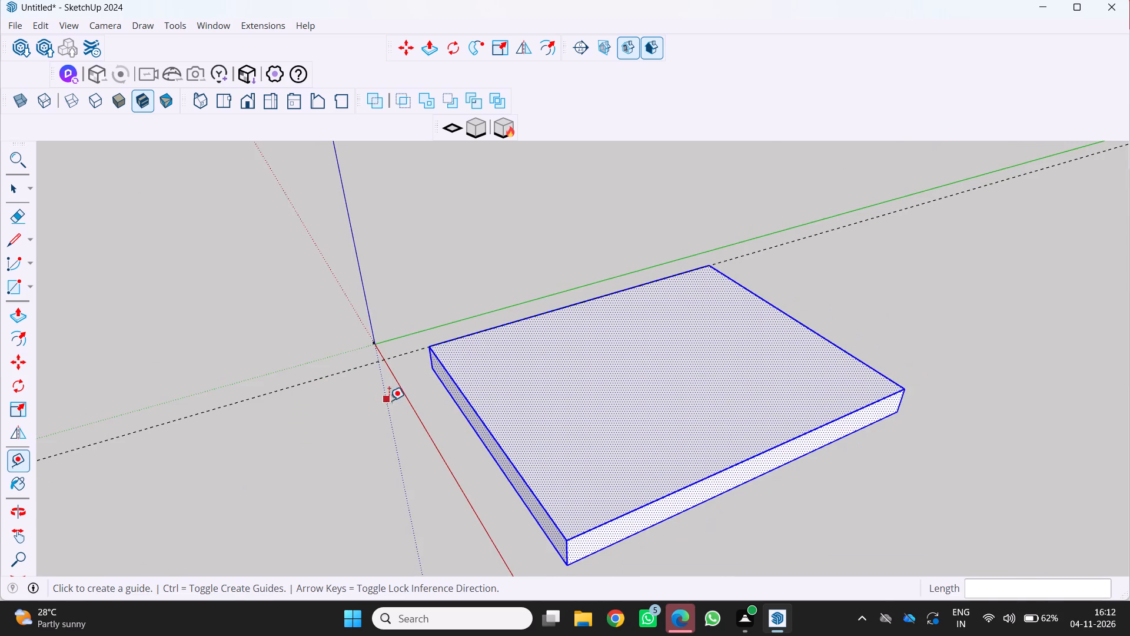
pyautogui.moveTo(391, 400); pyautogui.dragTo(348, 390, button='middle')
pyautogui.middleClick(348, 390)
pyautogui.scroll(-5, 387, 363)
pyautogui.moveTo(409, 358); pyautogui.dragTo(709, 319, button='middle')
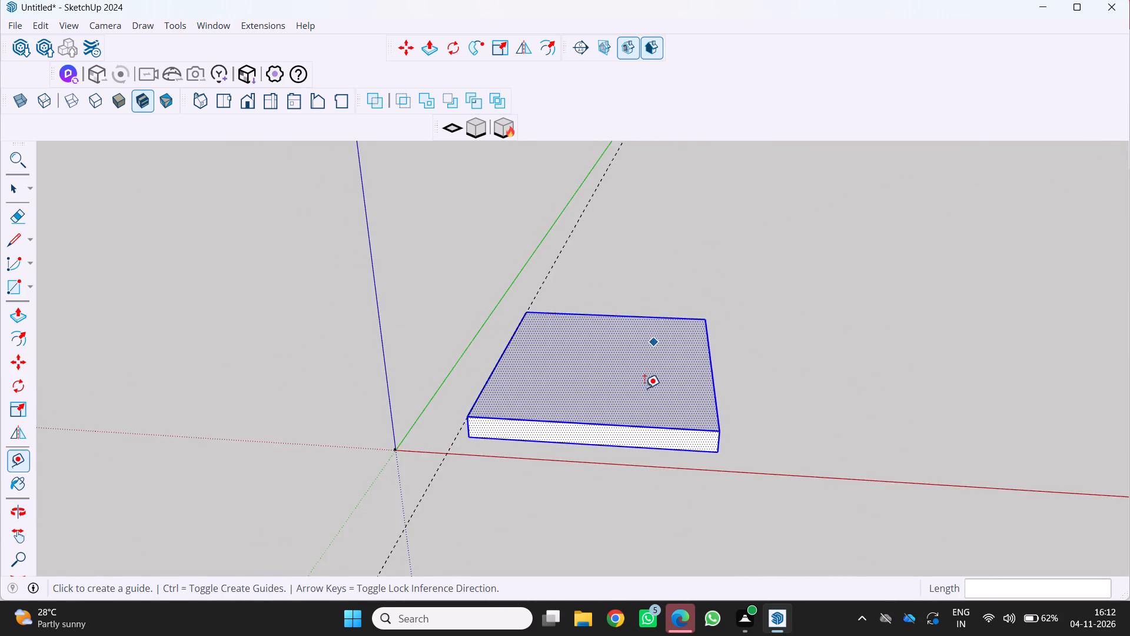
# Copy the selected slab along the red axis, placing the duplicate beside the original with a small gap between them.
pyautogui.scroll(-3, 644, 388)
pyautogui.press('space')
pyautogui.press('space')
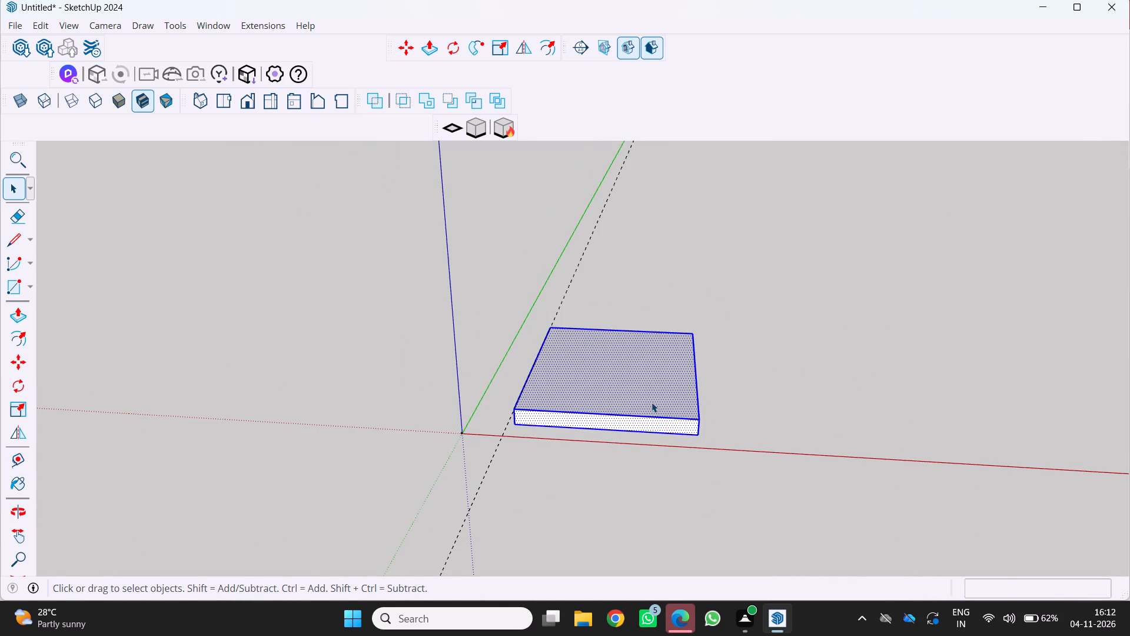
pyautogui.press('m')
pyautogui.scroll(6, 704, 450)
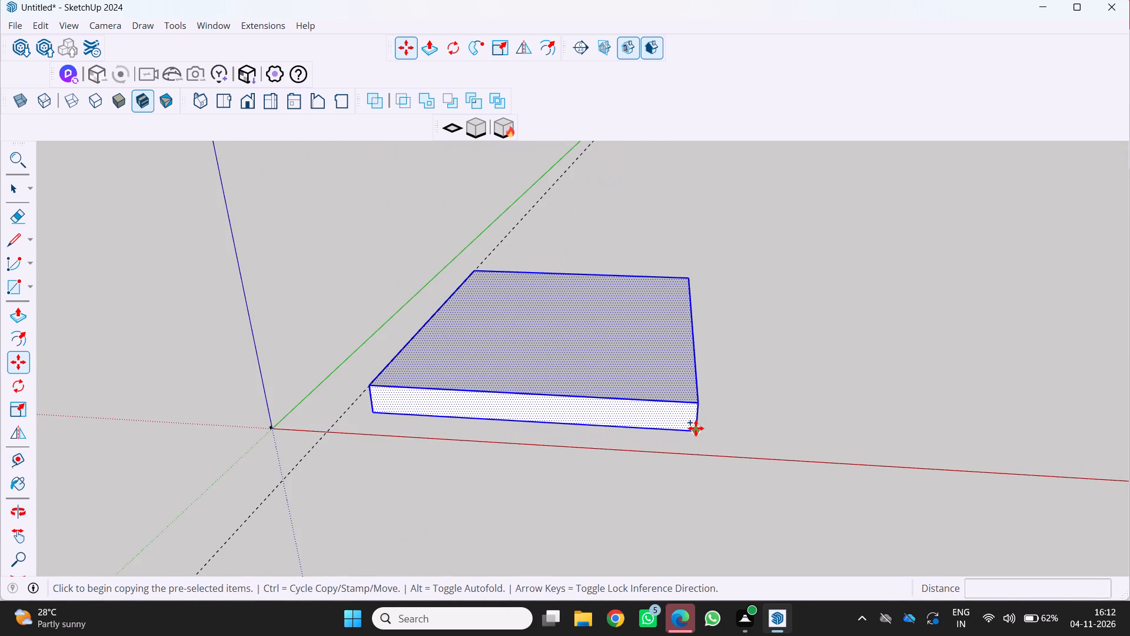
pyautogui.click(696, 428)
pyautogui.scroll(-10, 872, 433)
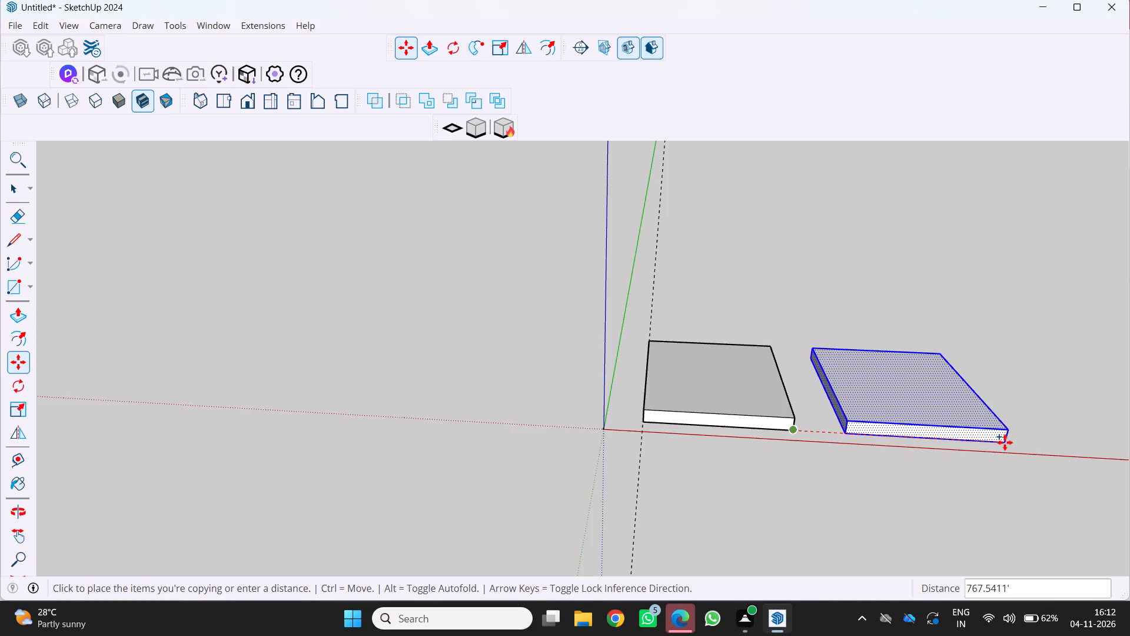
pyautogui.click(976, 444)
# Examine the original slab and its copy side by side from several angles and distances.
pyautogui.scroll(-4, 953, 453)
pyautogui.moveTo(797, 415); pyautogui.dragTo(653, 350, button='middle')
pyautogui.scroll(-8, 640, 350)
pyautogui.moveTo(640, 435); pyautogui.dragTo(867, 468, button='middle')
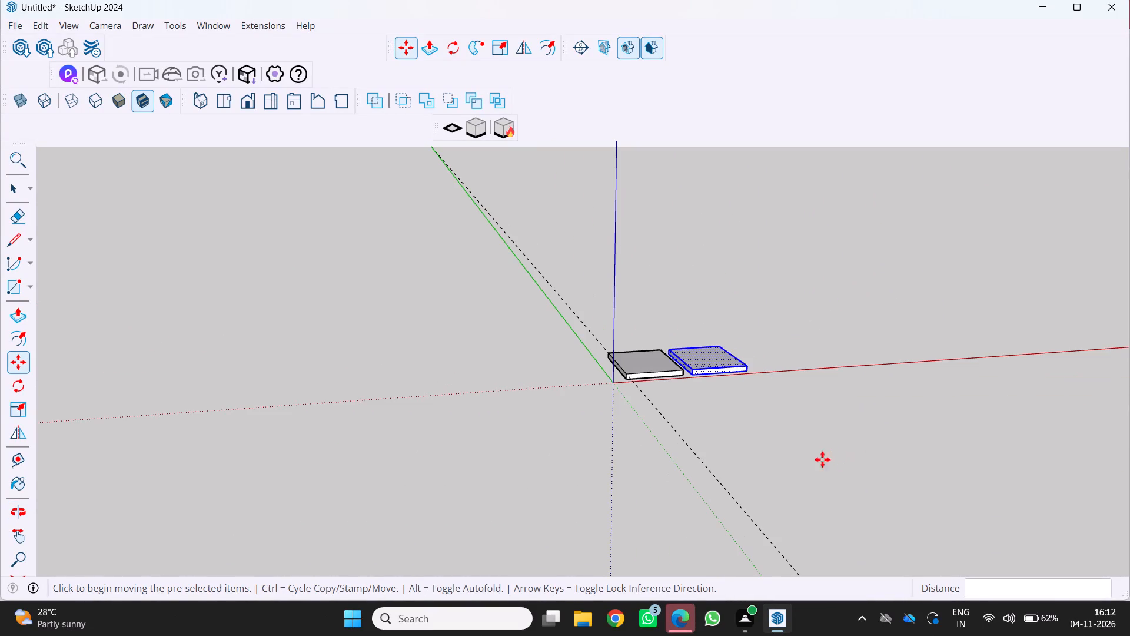
pyautogui.keyDown('shift'); pyautogui.moveTo(793, 450); pyautogui.dragTo(418, 445, button='middle'); pyautogui.keyUp('shift')
pyautogui.scroll(4, 431, 395)
pyautogui.moveTo(425, 377); pyautogui.dragTo(437, 419, button='middle')
pyautogui.scroll(1, 425, 377)
pyautogui.middleClick(434, 420)
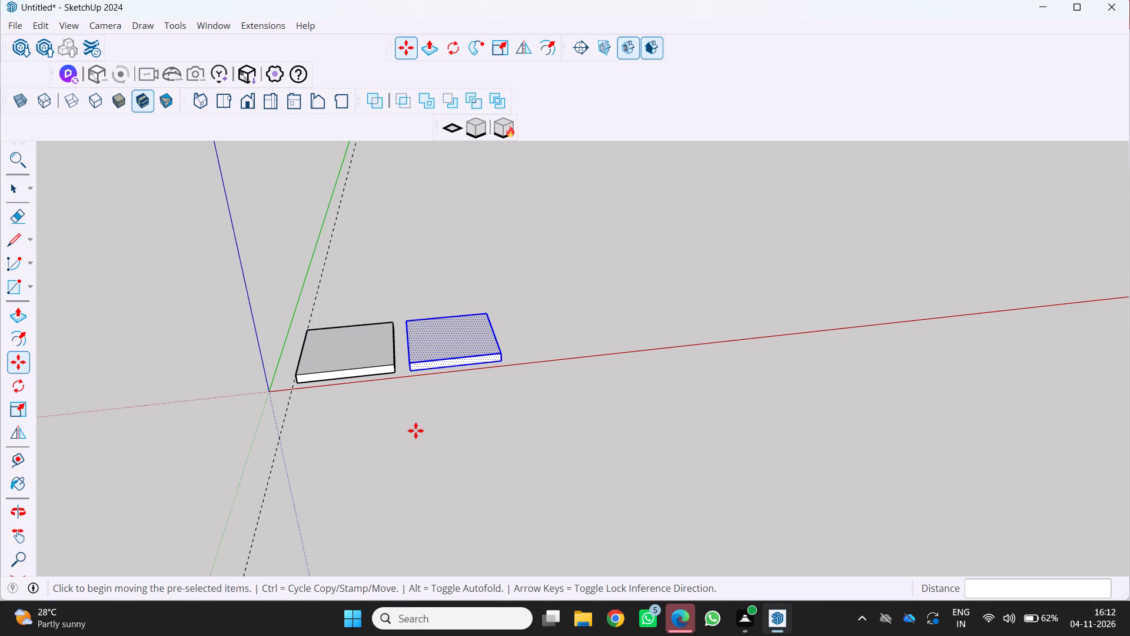
pyautogui.moveTo(444, 460); pyautogui.dragTo(328, 469, button='middle')
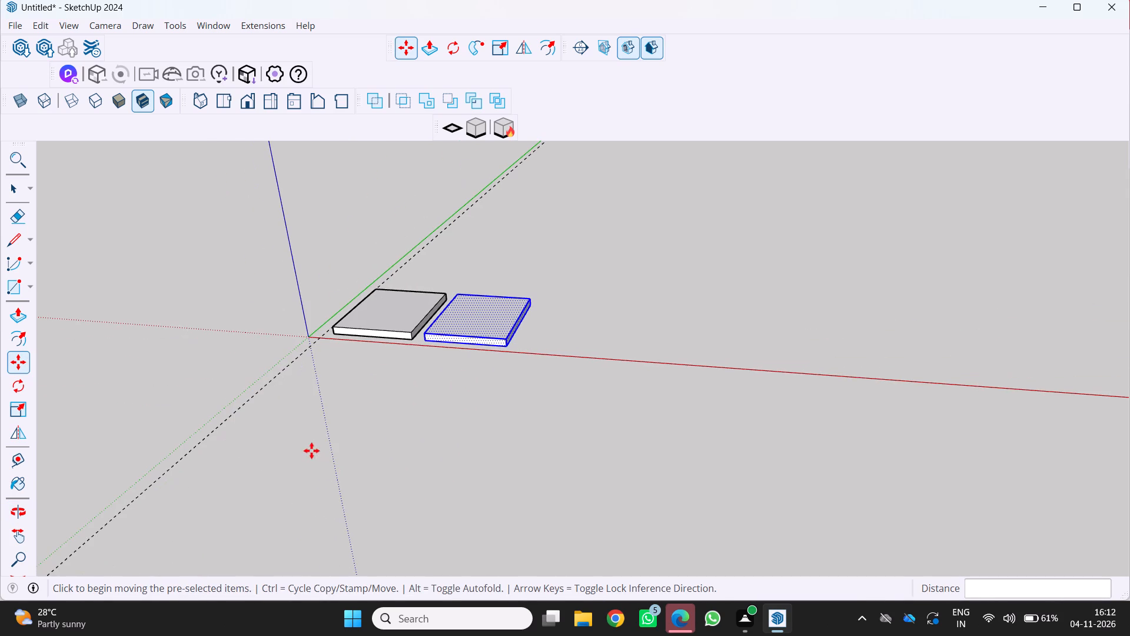
pyautogui.scroll(1, 513, 452)
pyautogui.moveTo(487, 432); pyautogui.dragTo(446, 439, button='middle')
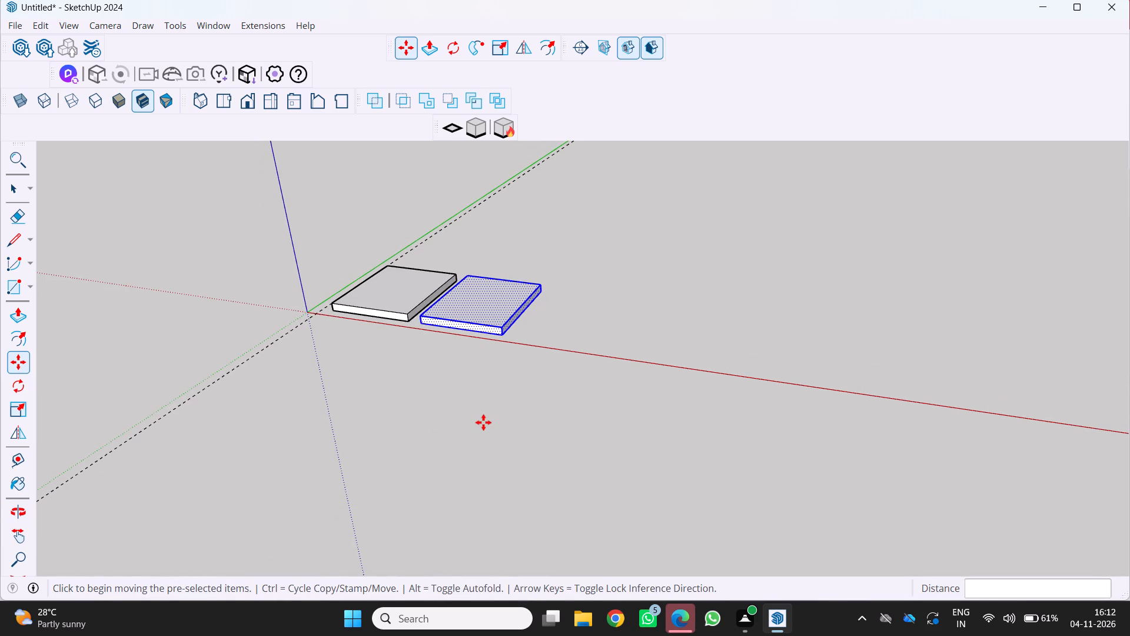
pyautogui.scroll(-1, 510, 412)
pyautogui.moveTo(511, 414); pyautogui.dragTo(543, 429, button='middle')
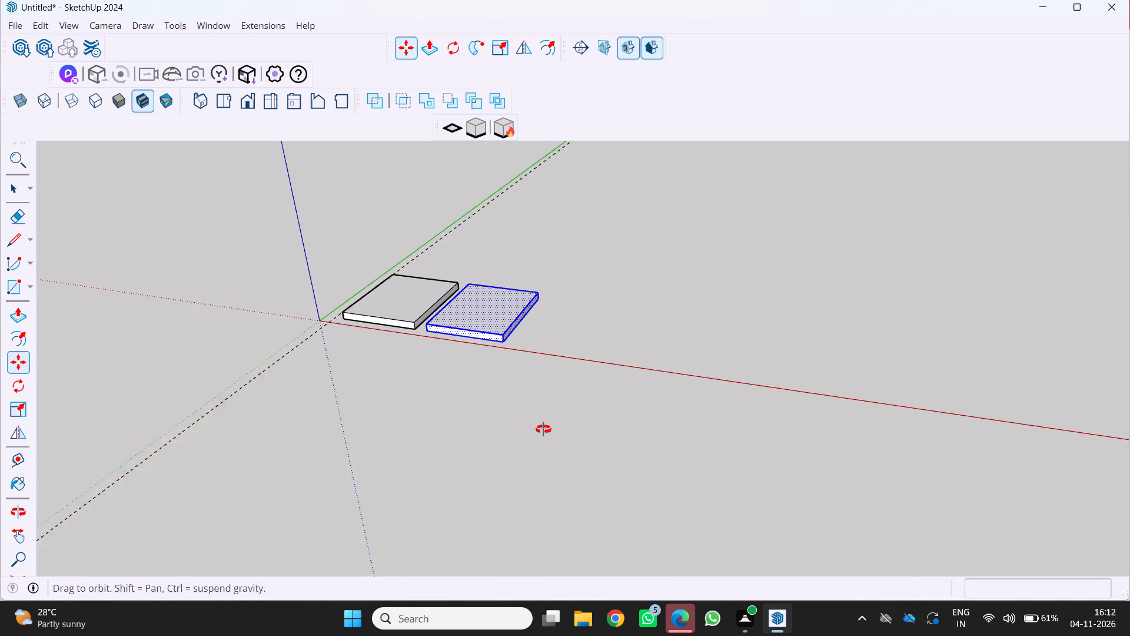
pyautogui.moveTo(543, 429); pyautogui.dragTo(570, 438, button='middle')
pyautogui.middleClick(570, 438)
pyautogui.press('space')
pyautogui.scroll(1, 497, 390)
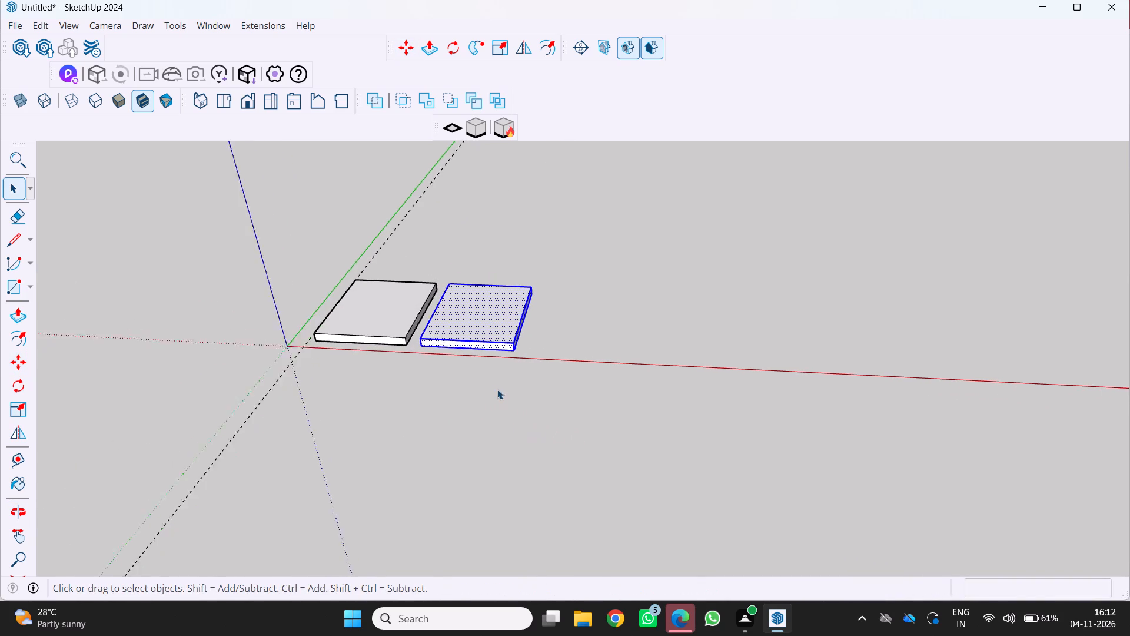
pyautogui.scroll(2, 497, 389)
pyautogui.moveTo(496, 373); pyautogui.dragTo(569, 381, button='middle')
pyautogui.middleClick(569, 381)
pyautogui.scroll(-3, 569, 381)
pyautogui.moveTo(551, 369); pyautogui.dragTo(520, 370, button='middle')
pyautogui.middleClick(519, 370)
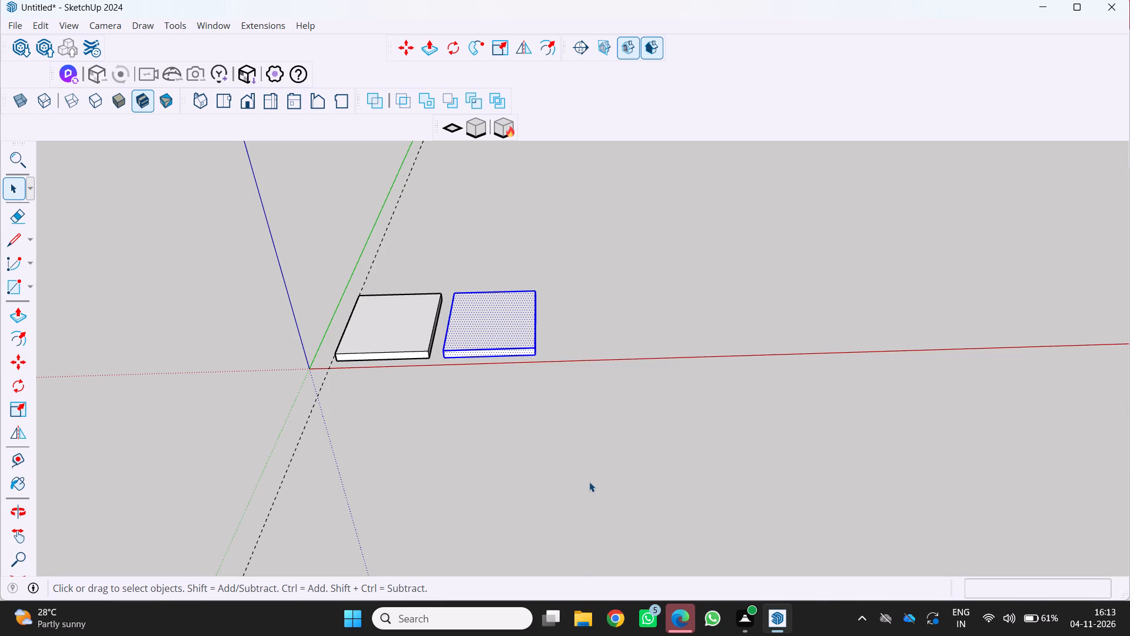
pyautogui.scroll(-2, 458, 469)
pyautogui.moveTo(451, 469); pyautogui.dragTo(365, 463, button='middle')
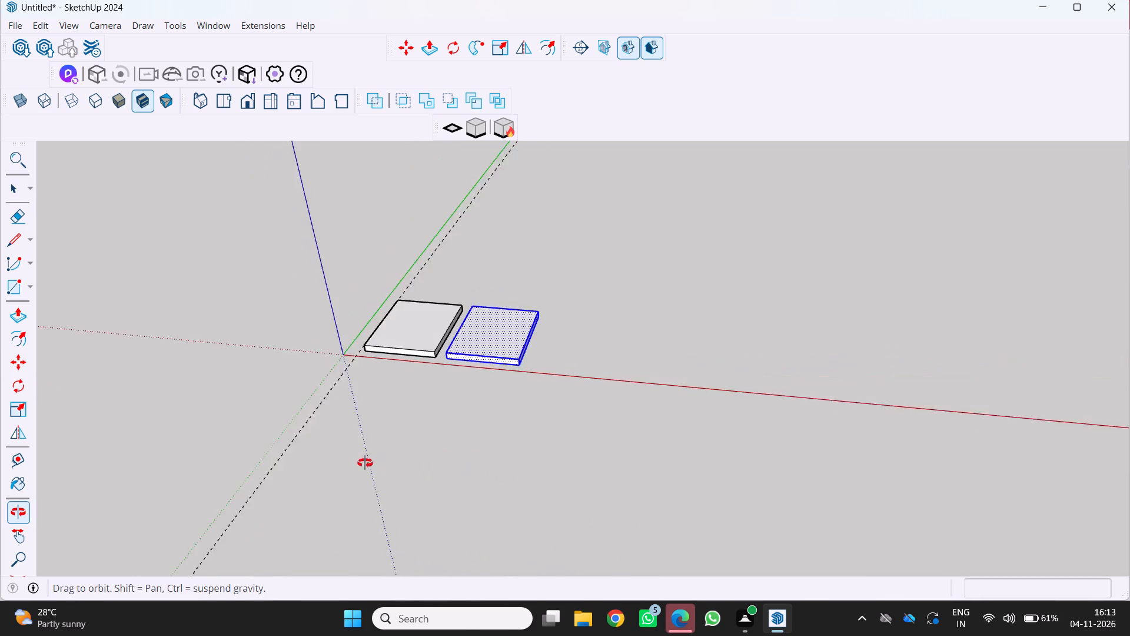
pyautogui.moveTo(365, 463); pyautogui.dragTo(340, 458, button='middle')
pyautogui.scroll(3, 424, 392)
pyautogui.moveTo(426, 389); pyautogui.dragTo(343, 389, button='middle')
pyautogui.middleClick(343, 389)
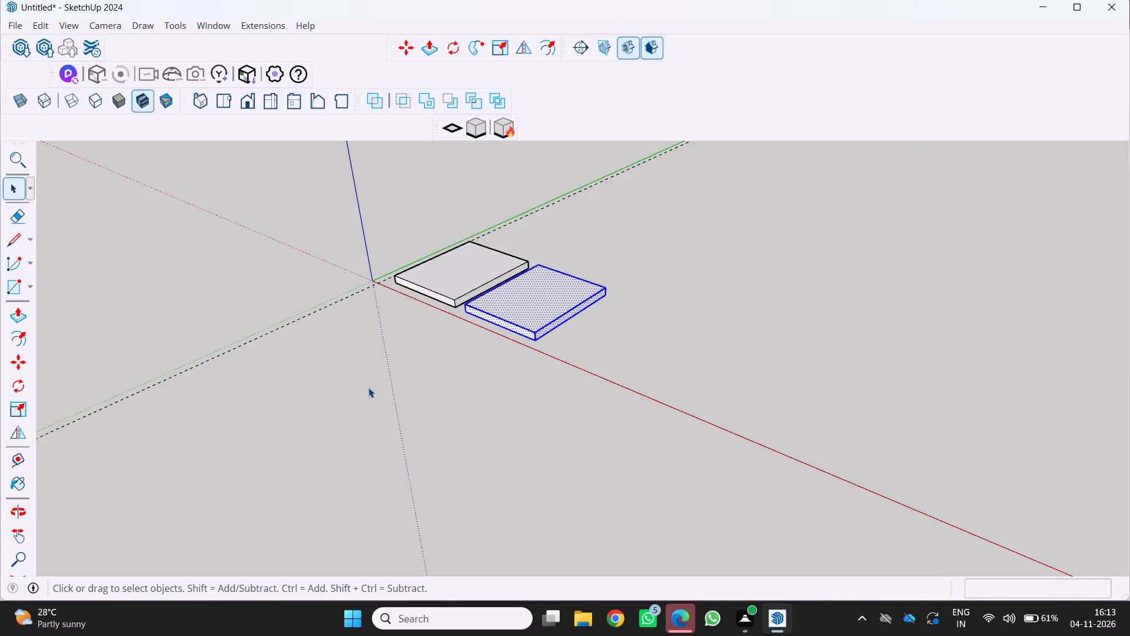
pyautogui.moveTo(429, 365); pyautogui.dragTo(563, 377, button='middle')
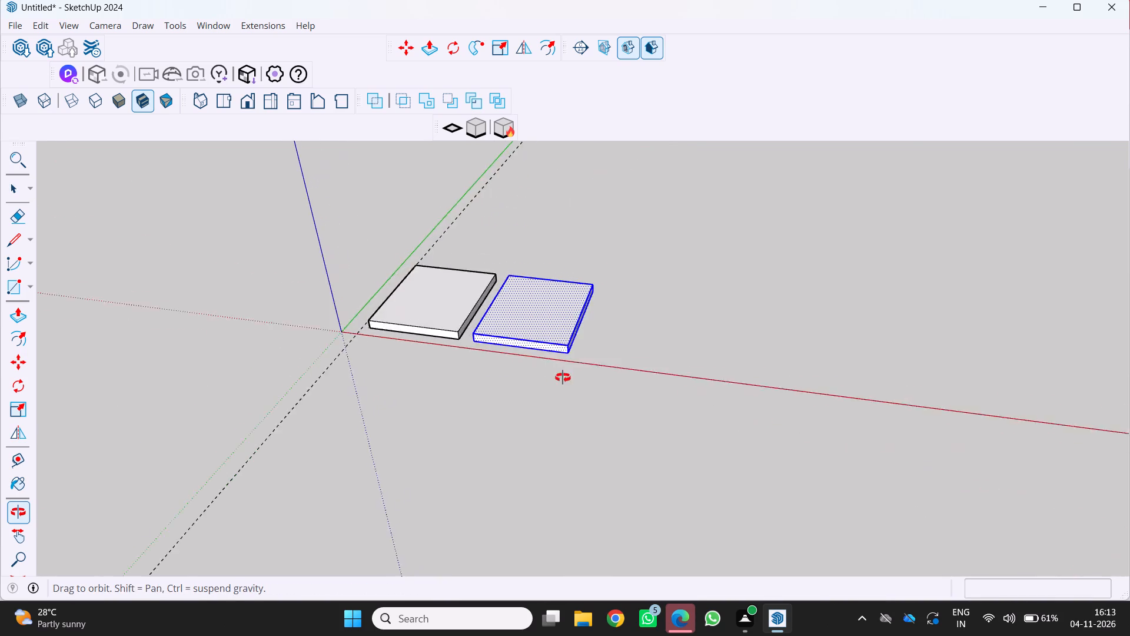
pyautogui.moveTo(563, 377); pyautogui.dragTo(603, 360, button='middle')
pyautogui.middleClick(603, 360)
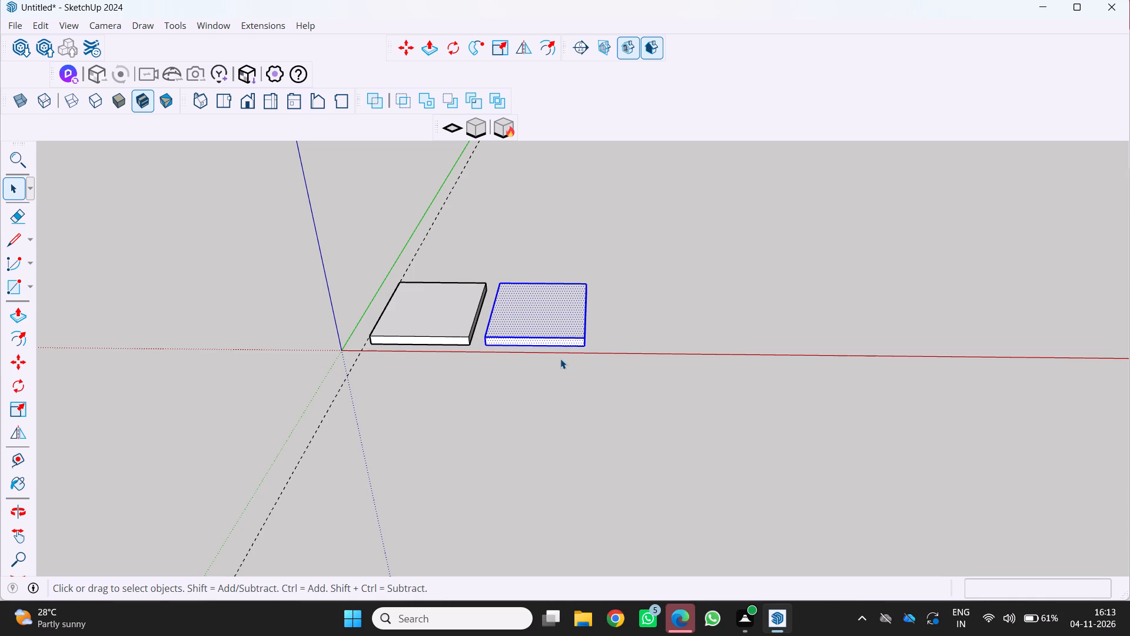
pyautogui.scroll(-1, 560, 359)
pyautogui.moveTo(560, 359); pyautogui.dragTo(513, 361, button='middle')
pyautogui.middleClick(513, 359)
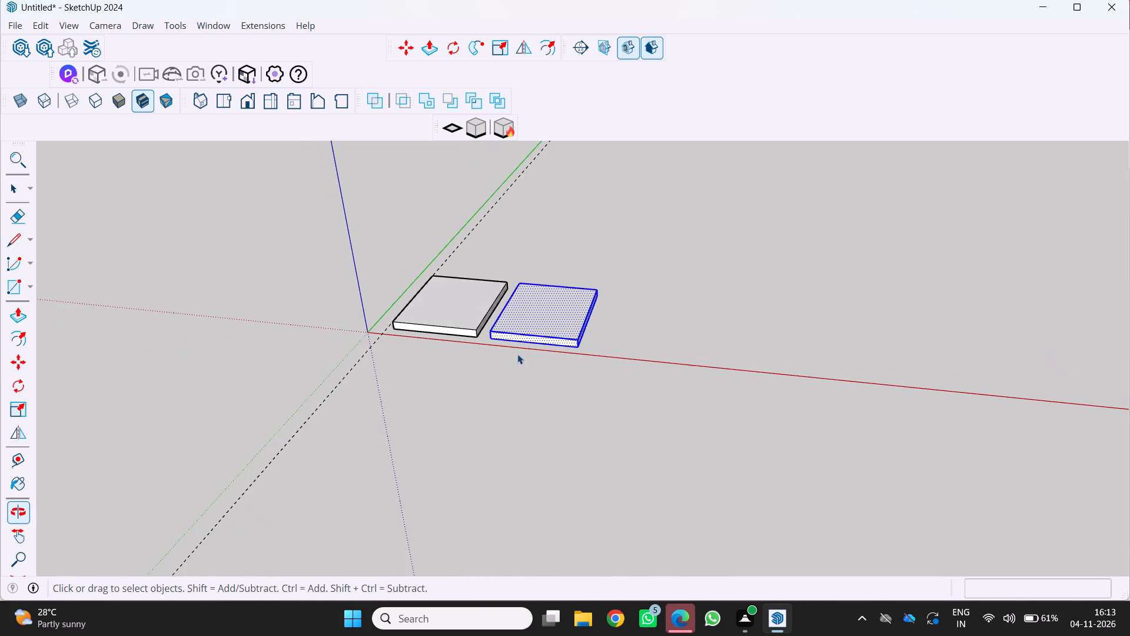
pyautogui.scroll(6, 574, 352)
pyautogui.scroll(-5, 576, 346)
pyautogui.moveTo(478, 373); pyautogui.dragTo(501, 381, button='middle')
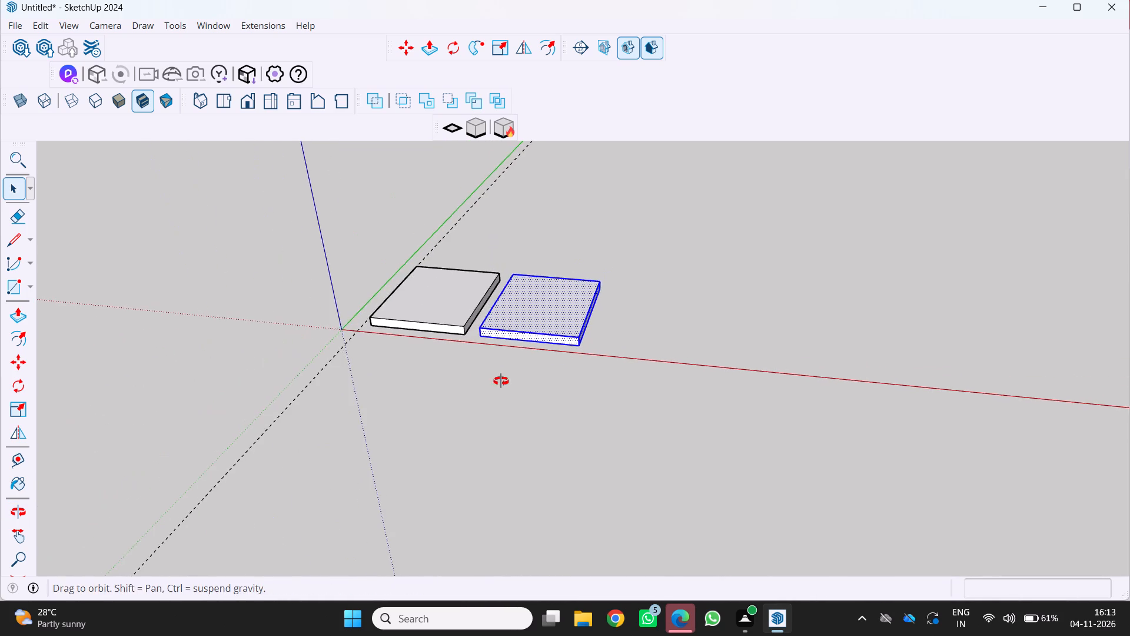
pyautogui.moveTo(501, 381); pyautogui.dragTo(542, 382, button='middle')
pyautogui.middleClick(542, 382)
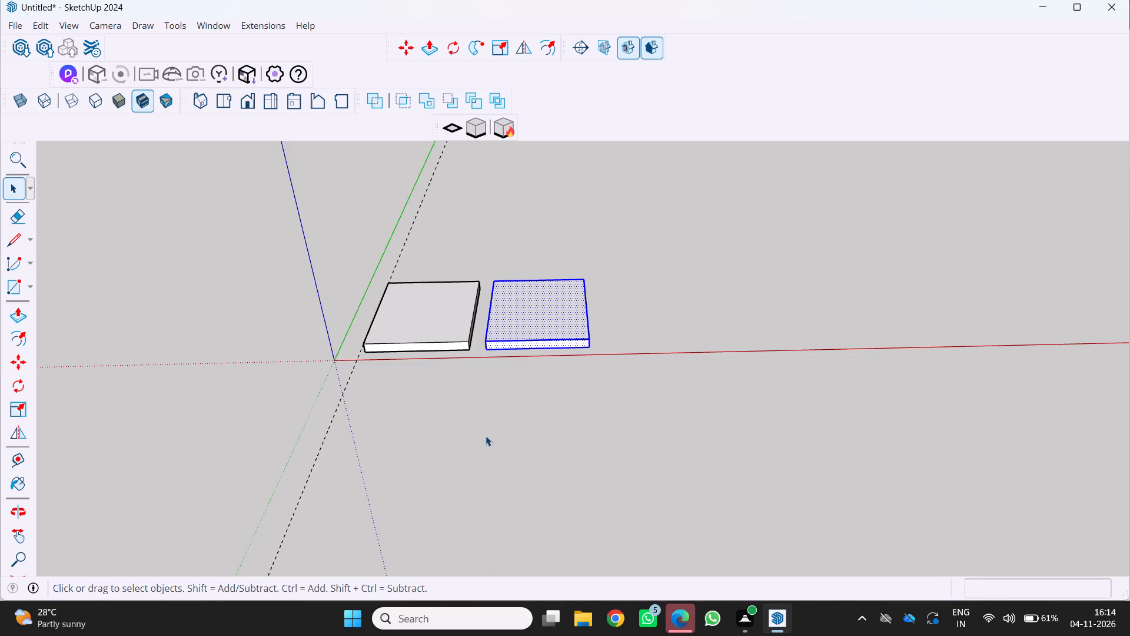
pyautogui.moveTo(486, 436); pyautogui.dragTo(496, 405, button='middle')
pyautogui.middleClick(496, 403)
pyautogui.scroll(3, 446, 350)
pyautogui.moveTo(436, 339); pyautogui.dragTo(452, 363, button='middle')
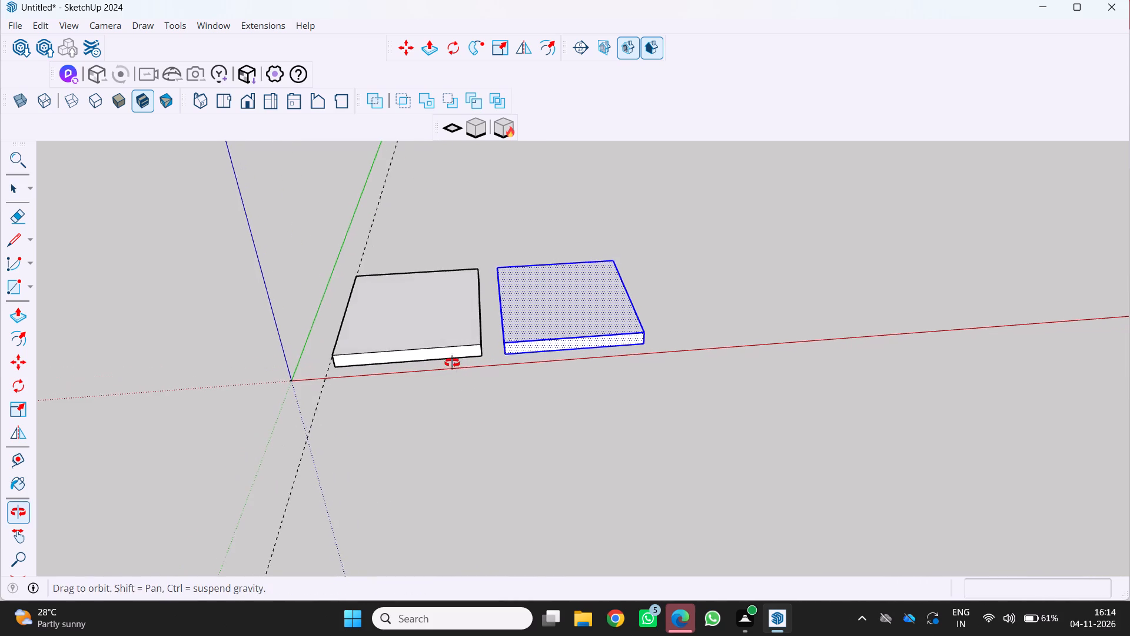
pyautogui.moveTo(452, 363); pyautogui.dragTo(453, 363, button='middle')
pyautogui.middleClick(453, 363)
pyautogui.moveTo(570, 312); pyautogui.dragTo(523, 330, button='middle')
pyautogui.middleClick(523, 330)
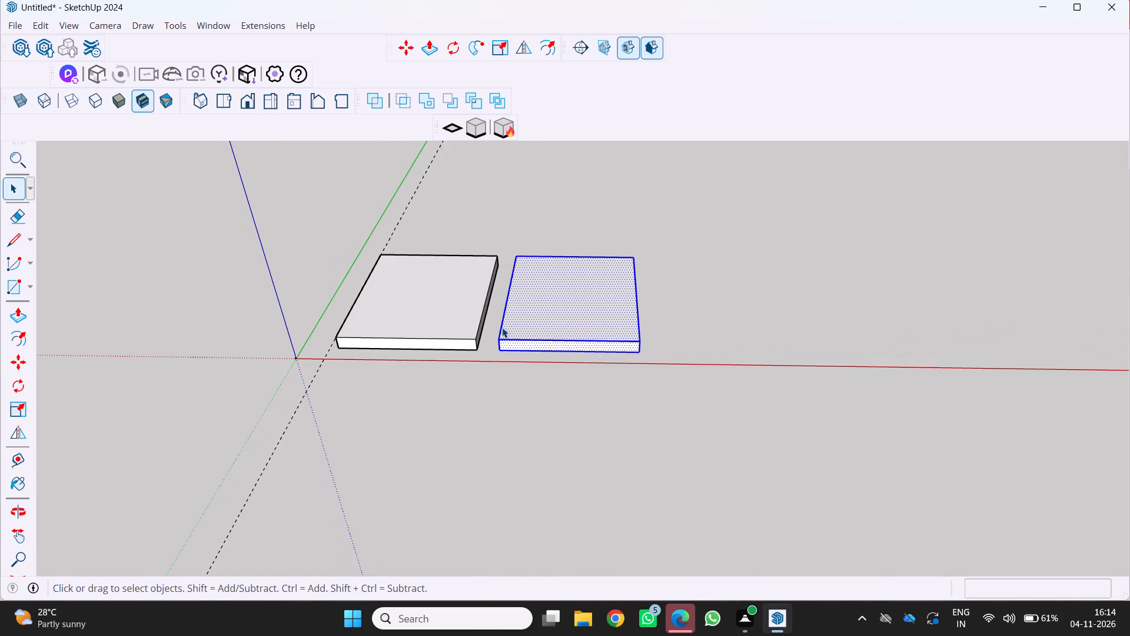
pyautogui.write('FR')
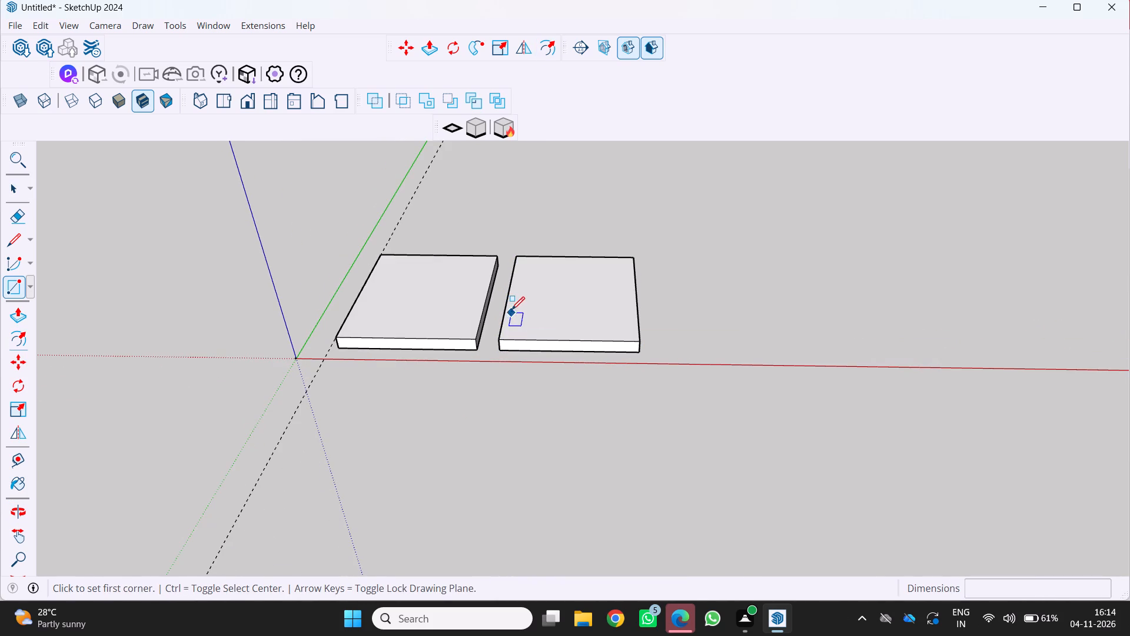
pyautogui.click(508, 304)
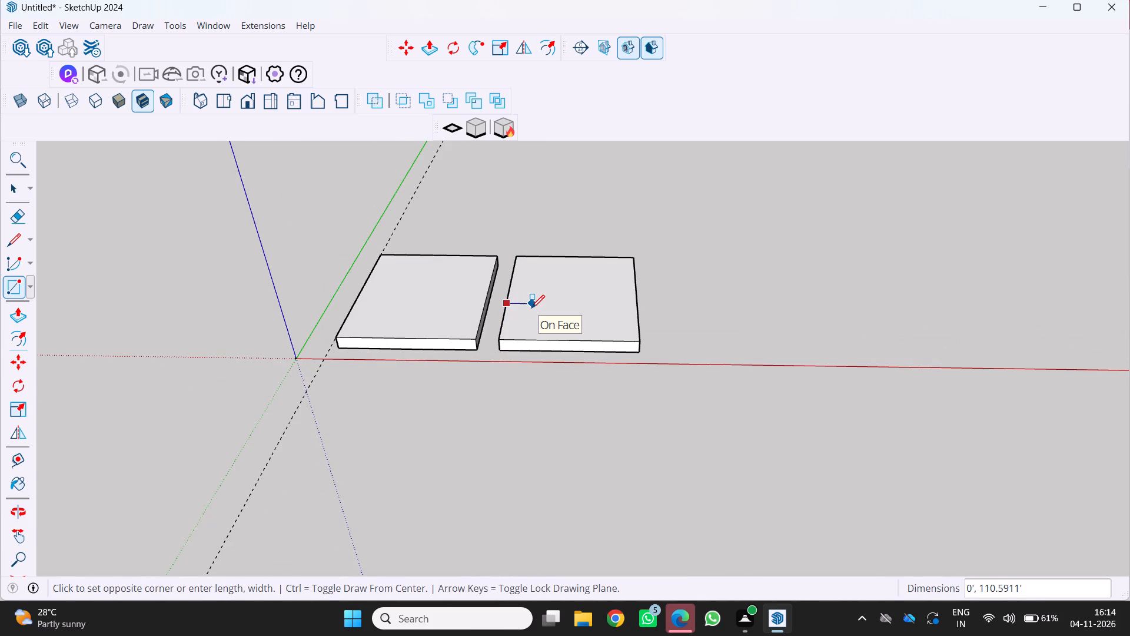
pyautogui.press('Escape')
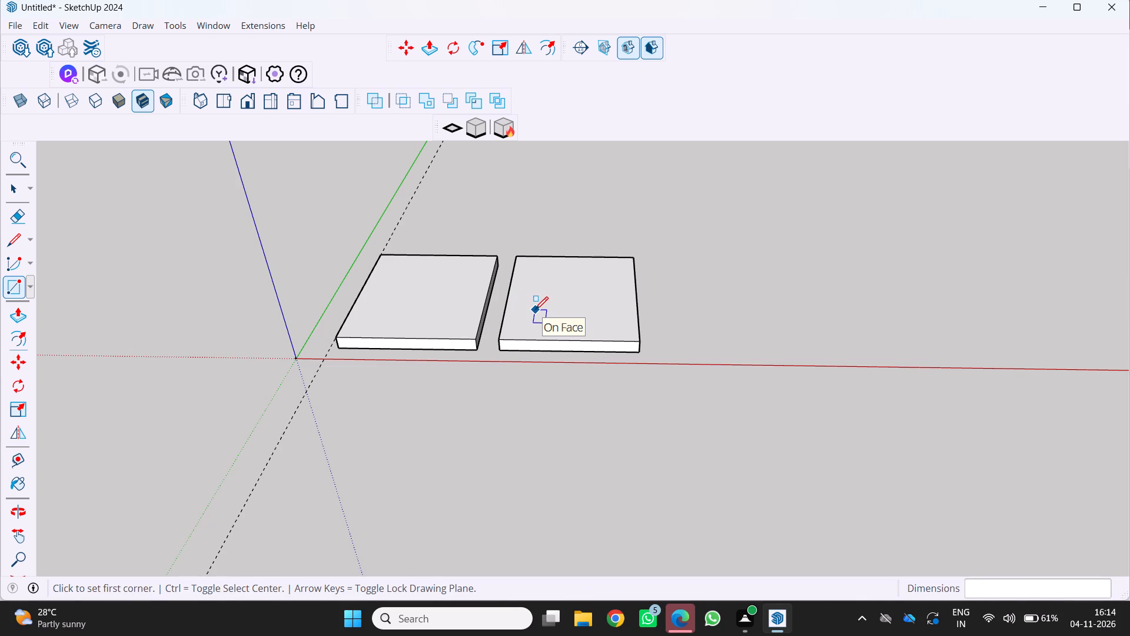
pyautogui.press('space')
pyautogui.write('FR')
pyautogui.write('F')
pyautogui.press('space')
# Offset the boundary of the copied slab's top face inward by 9".
pyautogui.click(517, 298)
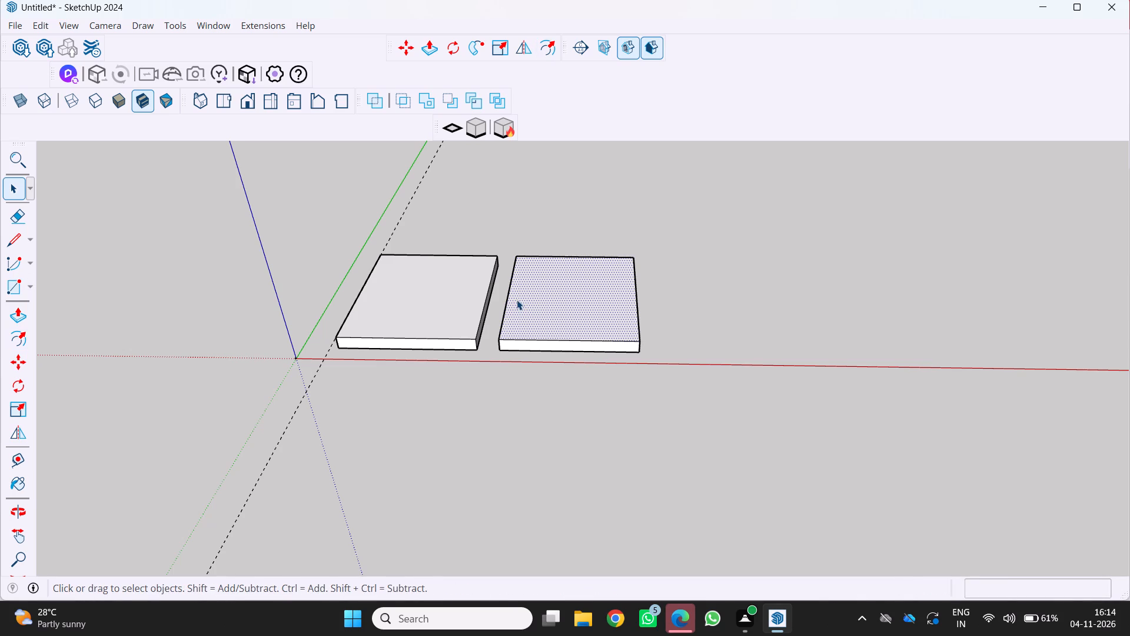
pyautogui.press('f')
pyautogui.click(514, 297)
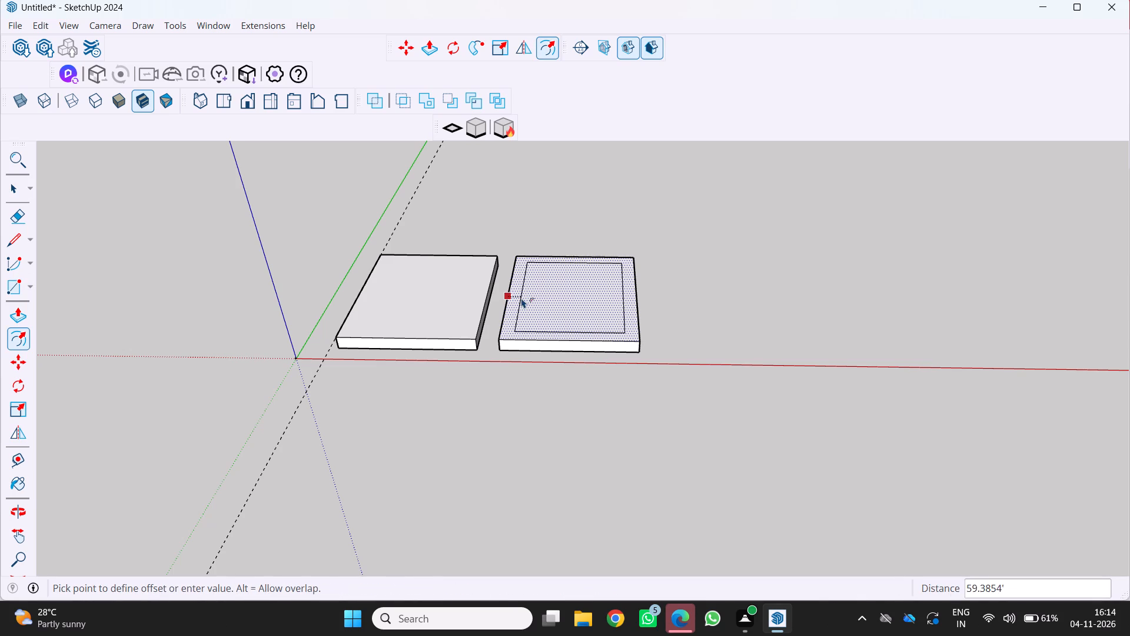
pyautogui.write('9"')
pyautogui.press('Return')
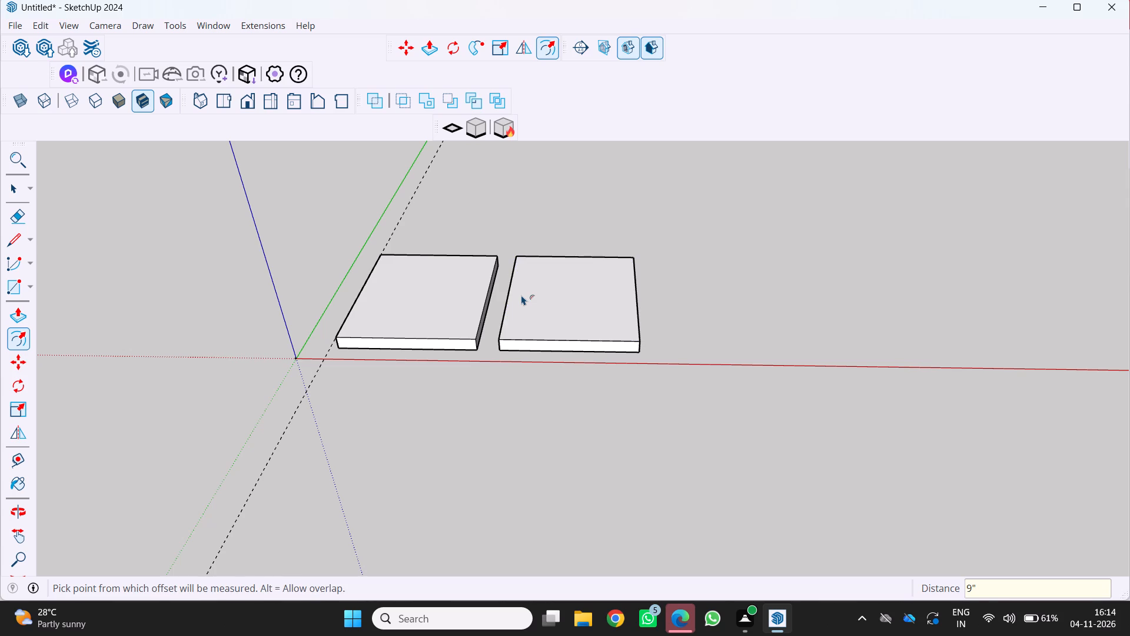
# Examine the inset border on the copied slab's top face, up close at a corner and from several sides.
pyautogui.scroll(16, 521, 356)
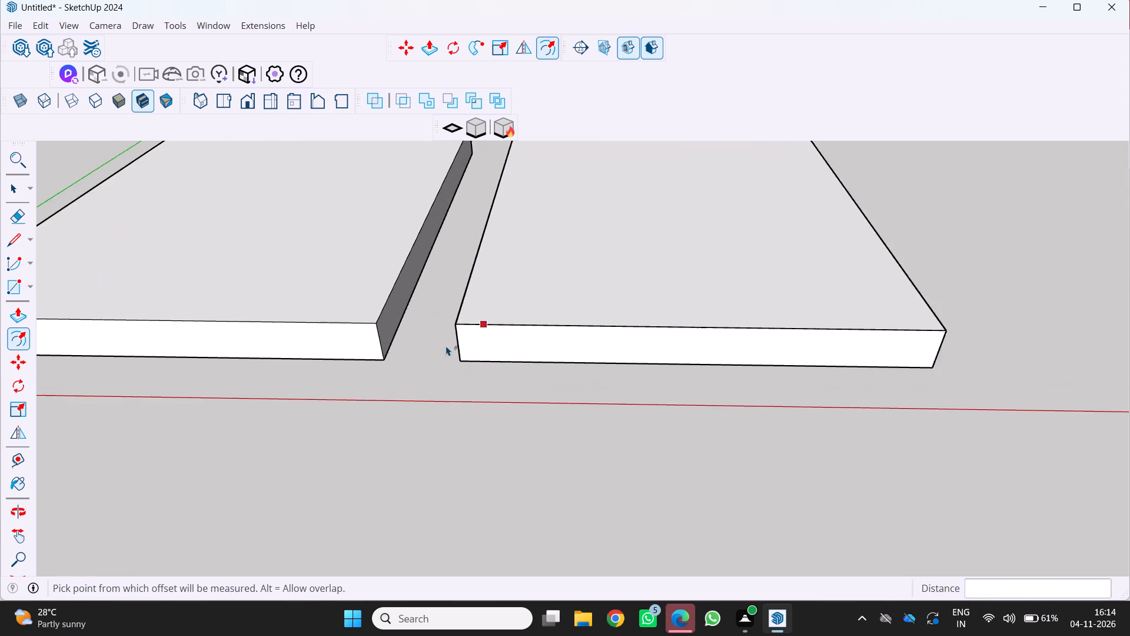
pyautogui.scroll(13, 446, 346)
pyautogui.moveTo(594, 323); pyautogui.dragTo(537, 391, button='middle')
pyautogui.scroll(12, 474, 307)
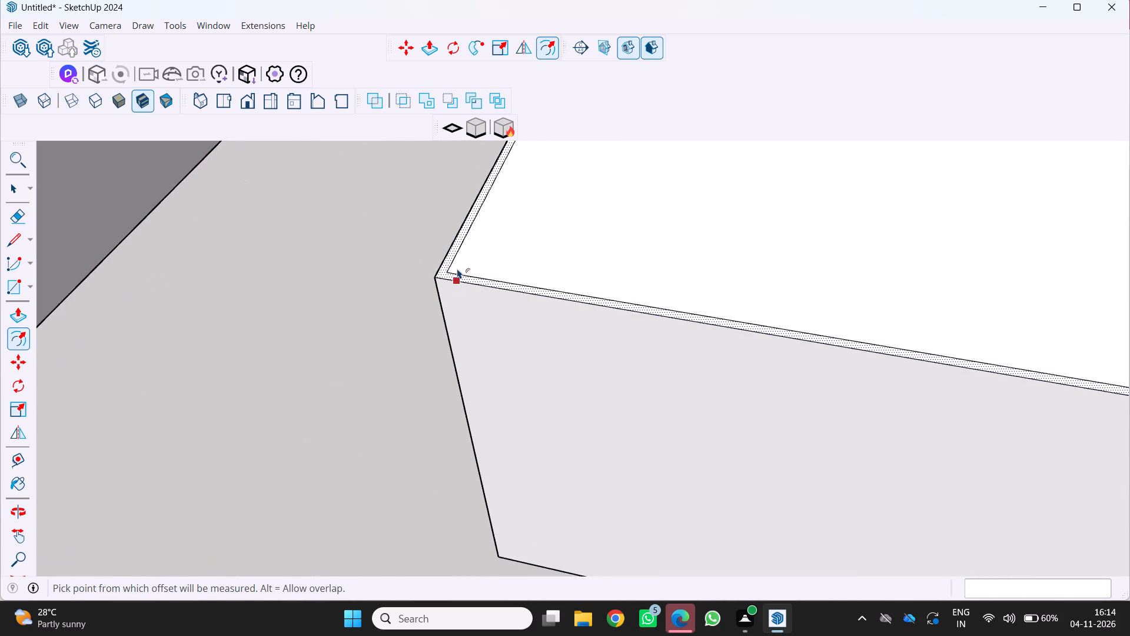
pyautogui.scroll(15, 457, 269)
pyautogui.scroll(7, 461, 266)
pyautogui.scroll(-8, 458, 266)
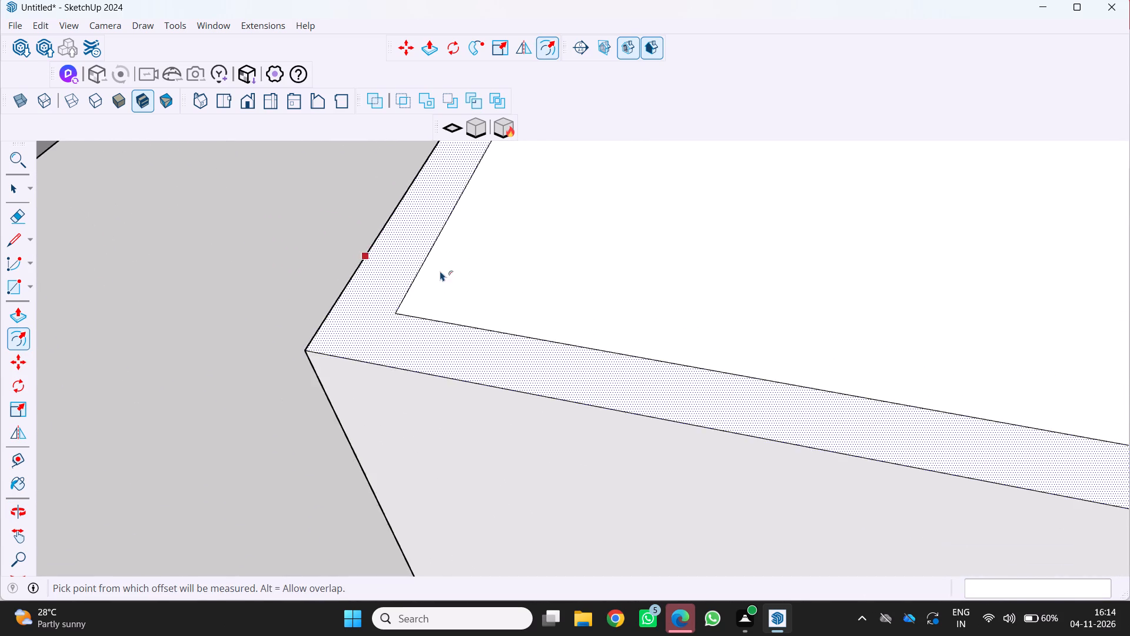
pyautogui.scroll(-20, 440, 271)
pyautogui.scroll(-20, 440, 271)
pyautogui.scroll(-9, 440, 271)
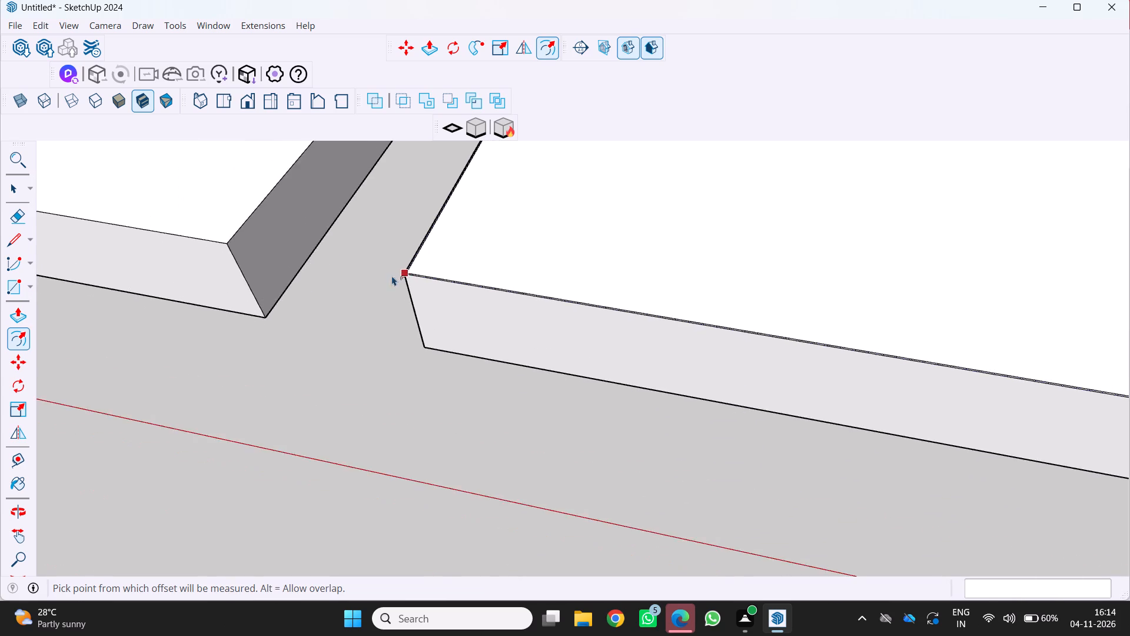
pyautogui.scroll(-19, 392, 276)
pyautogui.moveTo(474, 304); pyautogui.dragTo(451, 312, button='middle')
pyautogui.middleClick(451, 312)
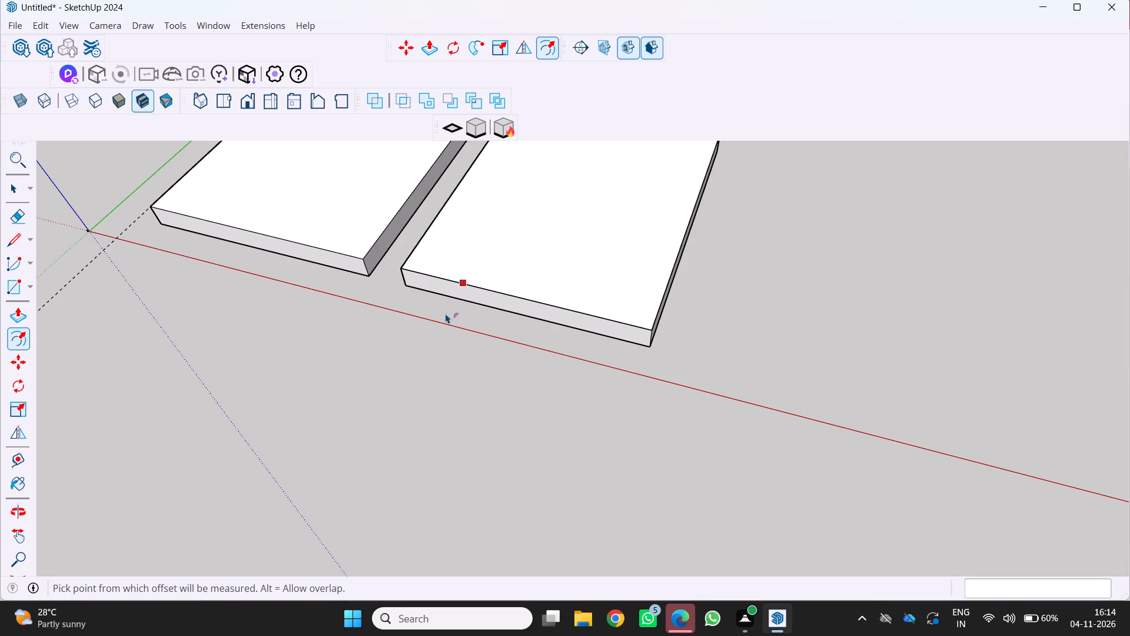
pyautogui.scroll(1, 486, 321)
pyautogui.moveTo(486, 321); pyautogui.dragTo(393, 390, button='middle')
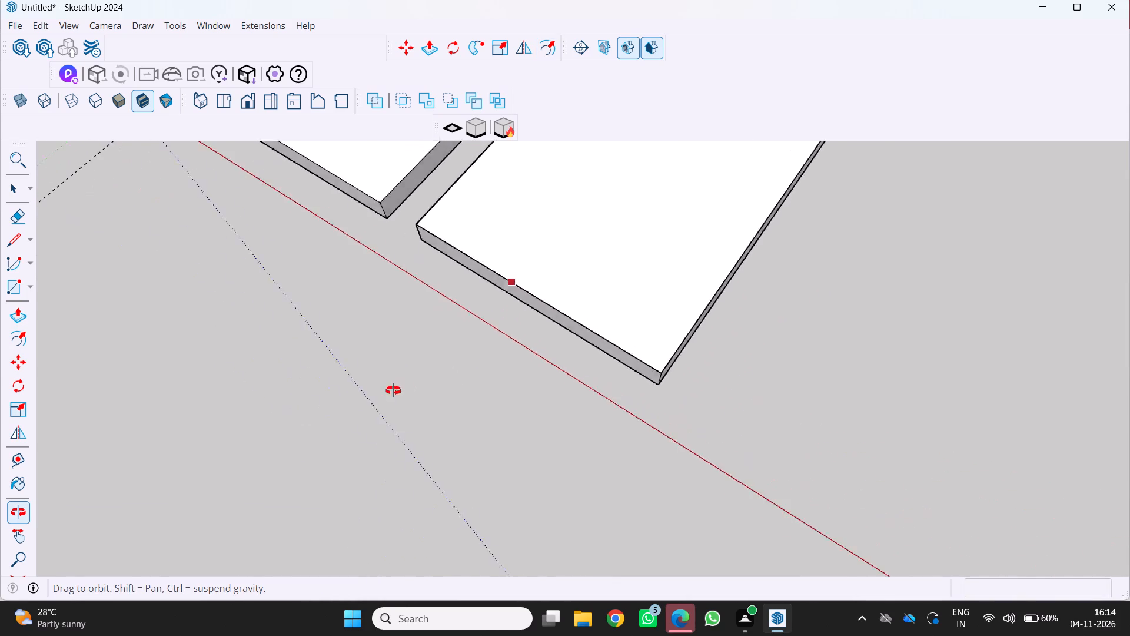
pyautogui.moveTo(393, 390); pyautogui.dragTo(315, 402, button='middle')
pyautogui.middleClick(314, 403)
pyautogui.scroll(-5, 311, 405)
pyautogui.scroll(1, 514, 346)
pyautogui.moveTo(514, 346); pyautogui.dragTo(436, 343, button='middle')
pyautogui.scroll(1, 731, 322)
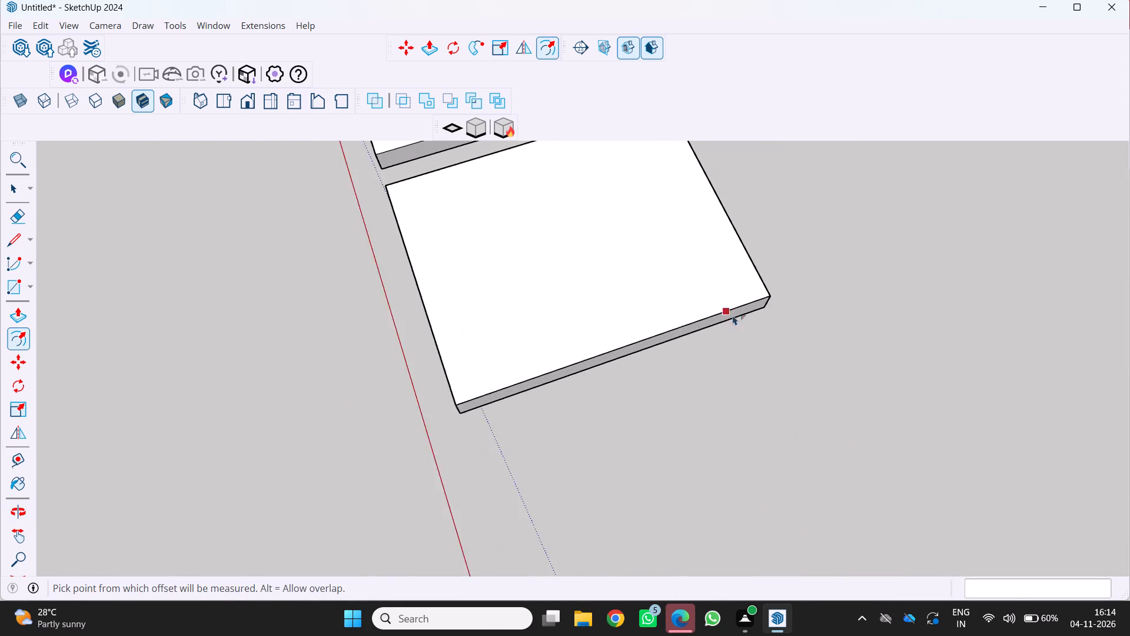
pyautogui.scroll(3, 733, 315)
pyautogui.moveTo(734, 312); pyautogui.dragTo(553, 338, button='middle')
pyautogui.middleClick(553, 338)
pyautogui.scroll(4, 764, 375)
pyautogui.moveTo(765, 368); pyautogui.dragTo(660, 349, button='middle')
pyautogui.middleClick(660, 349)
pyautogui.scroll(-4, 660, 349)
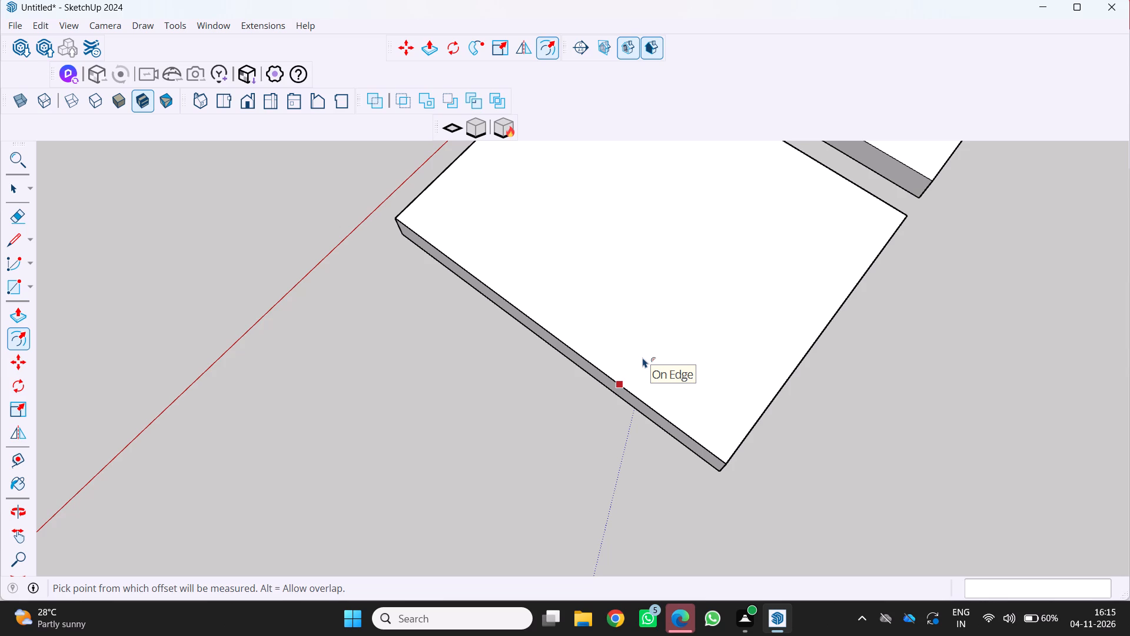
pyautogui.scroll(-1, 642, 359)
pyautogui.moveTo(642, 360); pyautogui.dragTo(482, 353, button='middle')
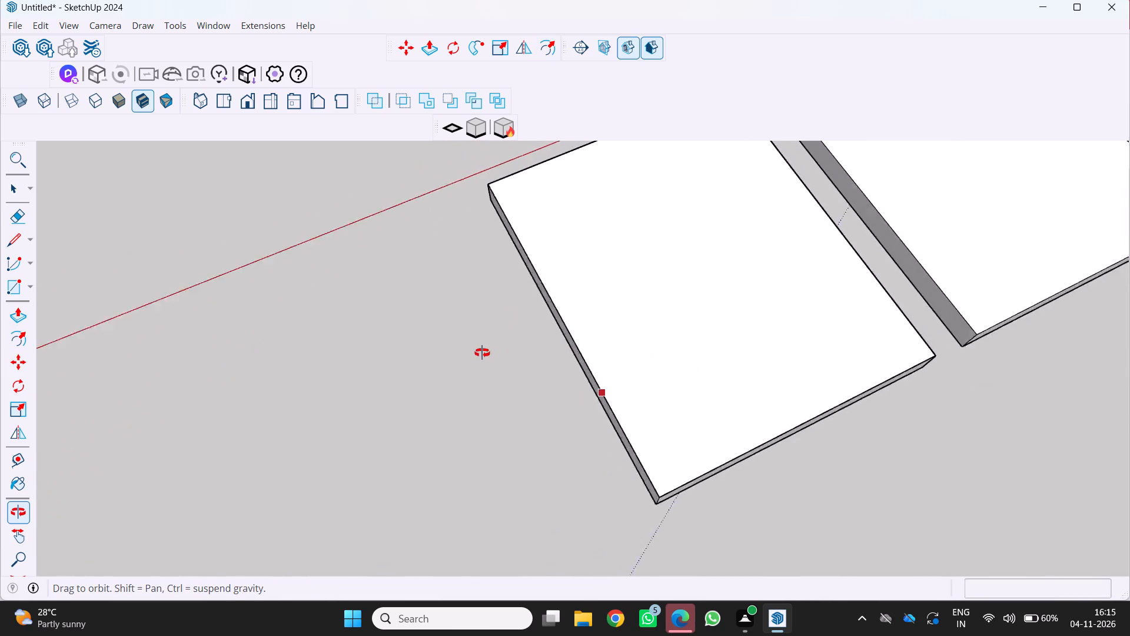
pyautogui.moveTo(482, 353); pyautogui.dragTo(474, 353, button='middle')
pyautogui.middleClick(474, 353)
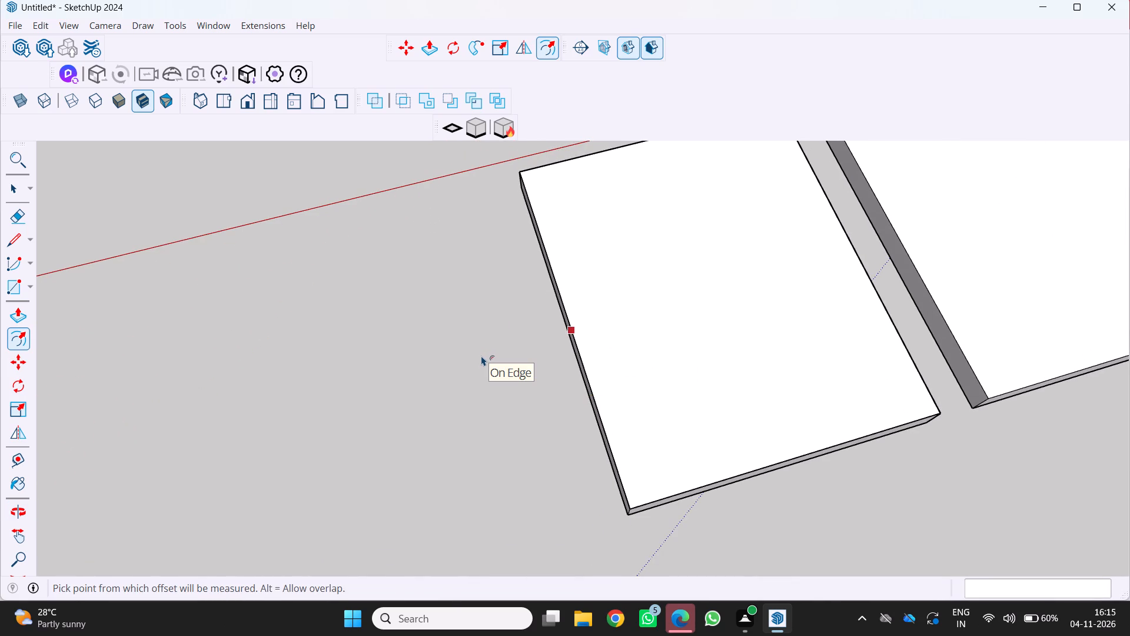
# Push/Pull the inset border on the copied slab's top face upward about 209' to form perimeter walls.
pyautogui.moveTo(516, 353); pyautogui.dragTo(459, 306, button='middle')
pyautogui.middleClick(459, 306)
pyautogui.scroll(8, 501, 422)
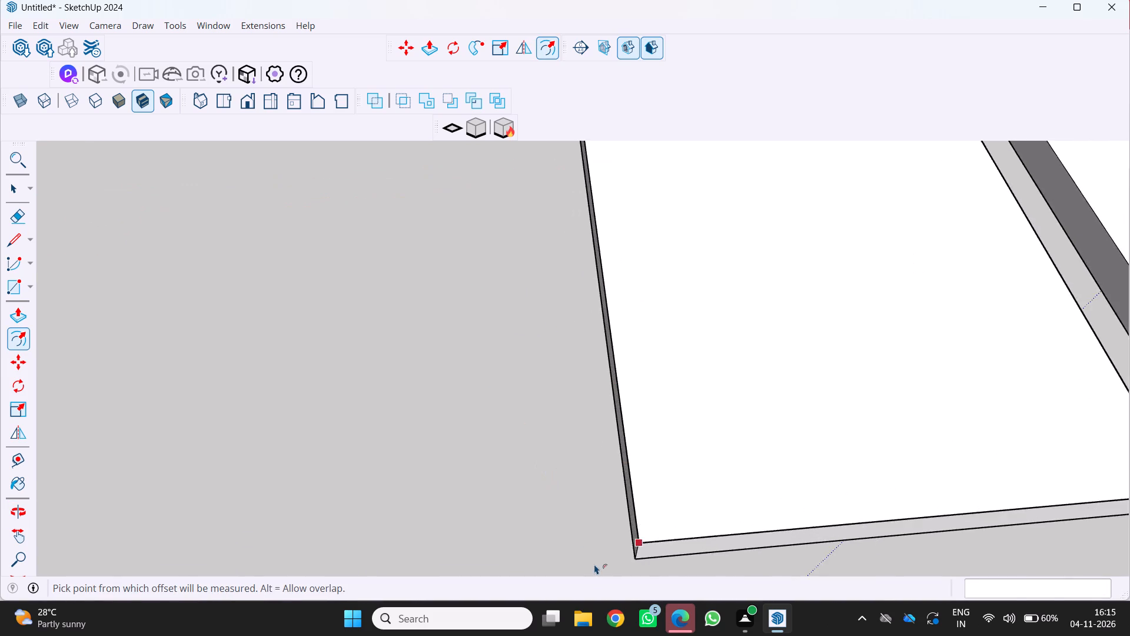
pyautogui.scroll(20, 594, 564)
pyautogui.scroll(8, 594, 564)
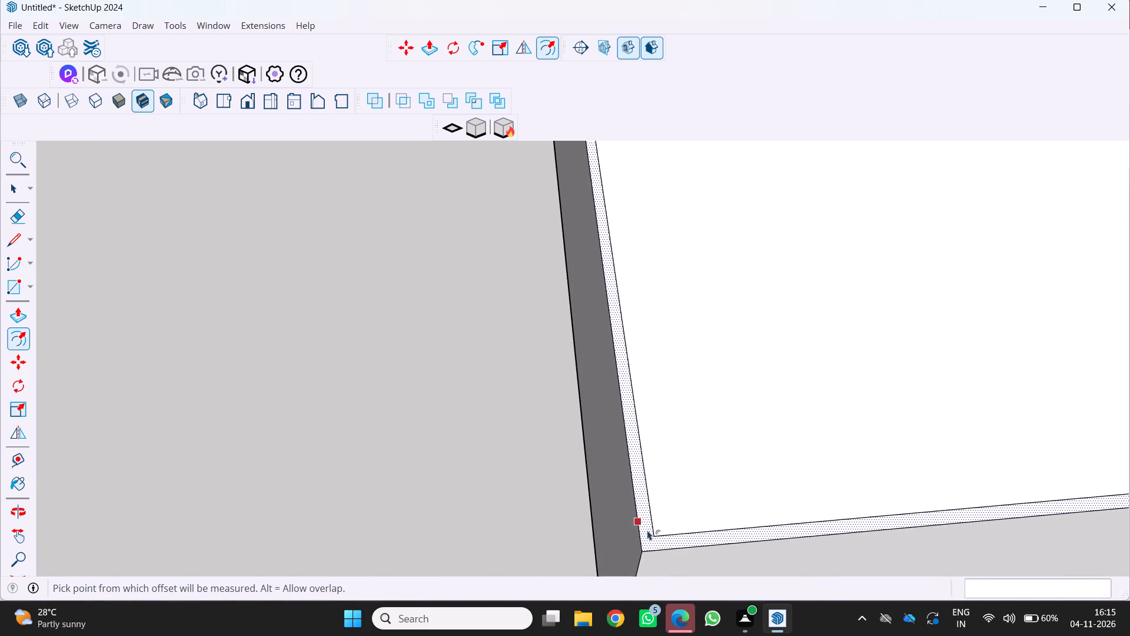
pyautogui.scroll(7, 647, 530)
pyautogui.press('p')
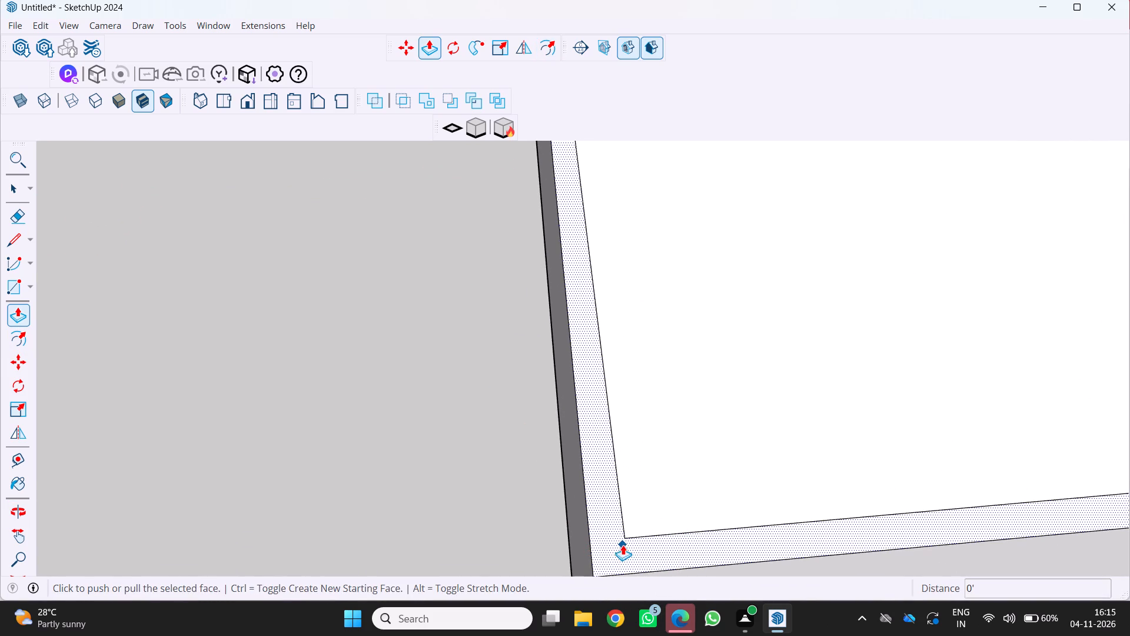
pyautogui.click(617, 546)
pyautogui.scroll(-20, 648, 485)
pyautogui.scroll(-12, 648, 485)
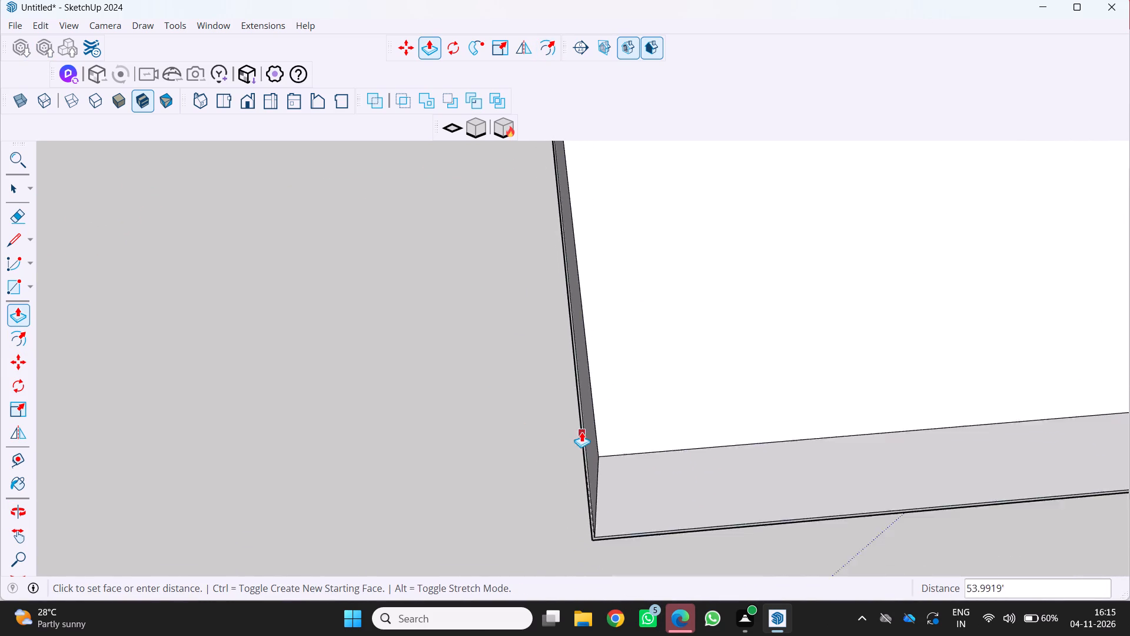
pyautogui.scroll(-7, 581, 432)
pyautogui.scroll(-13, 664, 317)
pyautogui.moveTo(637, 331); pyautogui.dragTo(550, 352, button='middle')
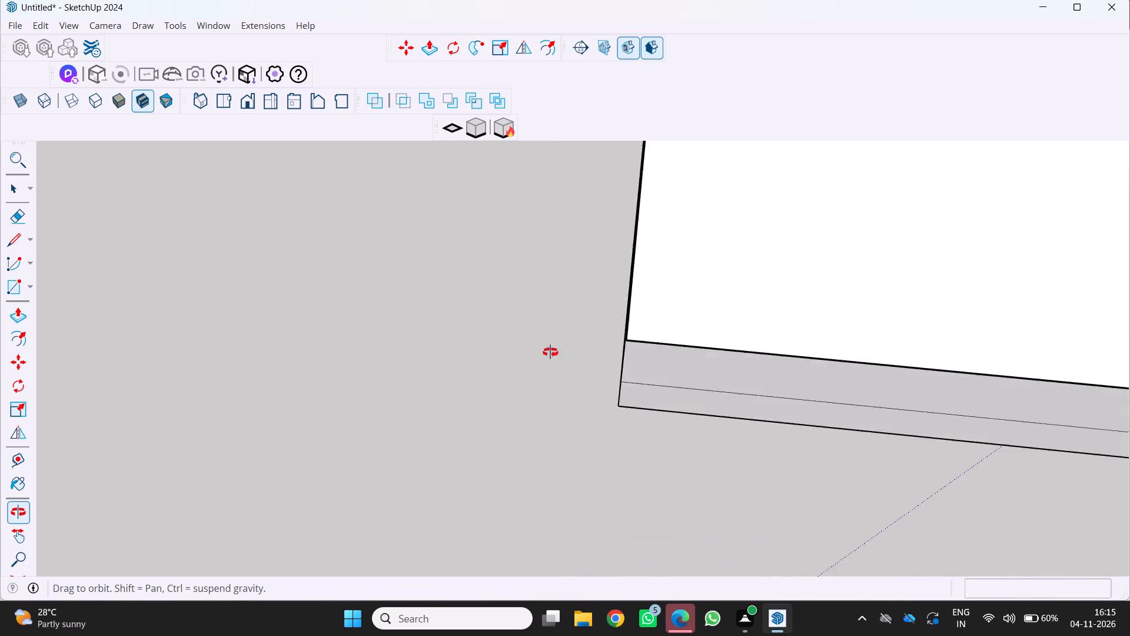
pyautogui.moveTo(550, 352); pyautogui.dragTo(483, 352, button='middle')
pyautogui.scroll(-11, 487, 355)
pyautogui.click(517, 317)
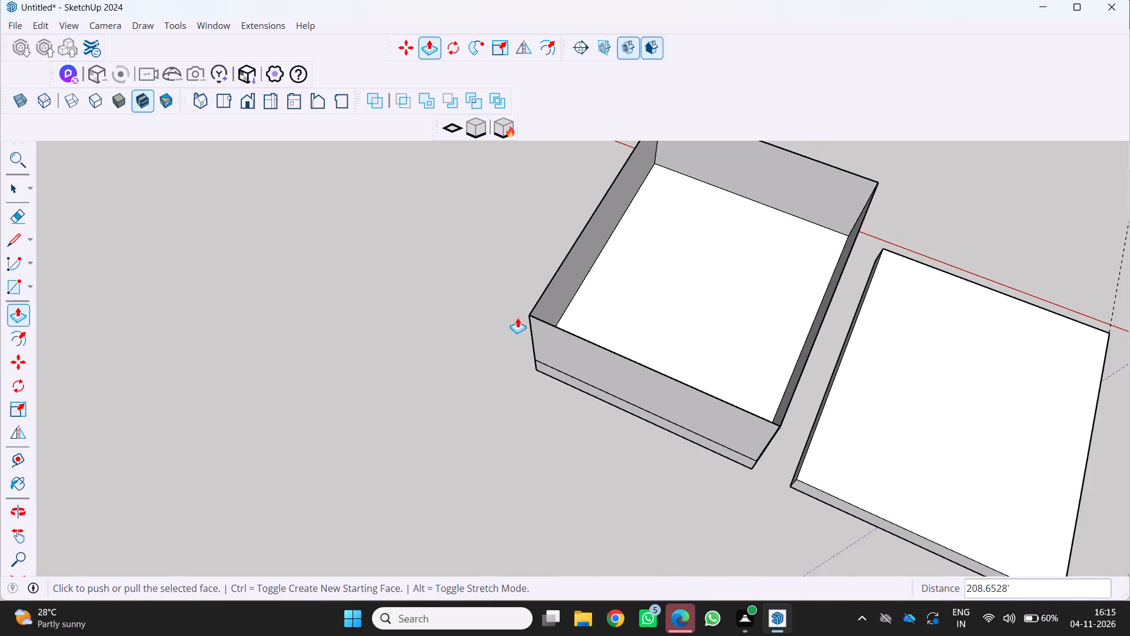
# Examine the walled slab and the plain slab together from above and from the front.
pyautogui.moveTo(514, 329); pyautogui.dragTo(360, 314, button='middle')
pyautogui.scroll(-10, 359, 314)
pyautogui.moveTo(503, 329); pyautogui.dragTo(308, 314, button='middle')
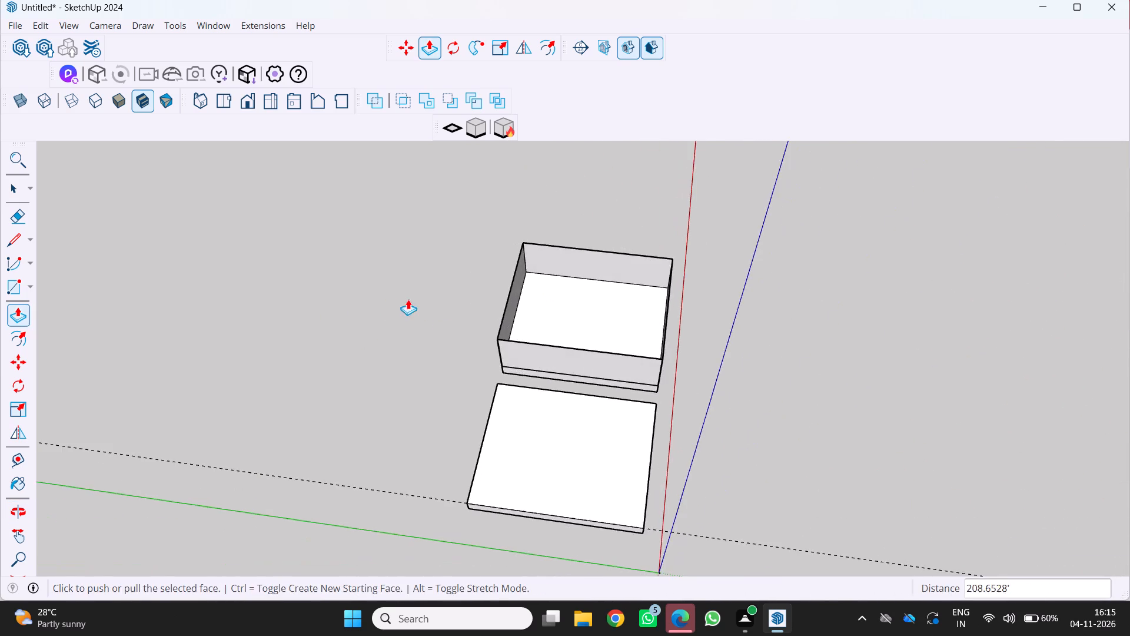
pyautogui.scroll(3, 453, 320)
pyautogui.moveTo(463, 324); pyautogui.dragTo(291, 276, button='middle')
pyautogui.moveTo(637, 385); pyautogui.dragTo(481, 309, button='middle')
pyautogui.scroll(1, 619, 373)
pyautogui.scroll(1, 686, 413)
pyautogui.moveTo(686, 418); pyautogui.dragTo(633, 410, button='middle')
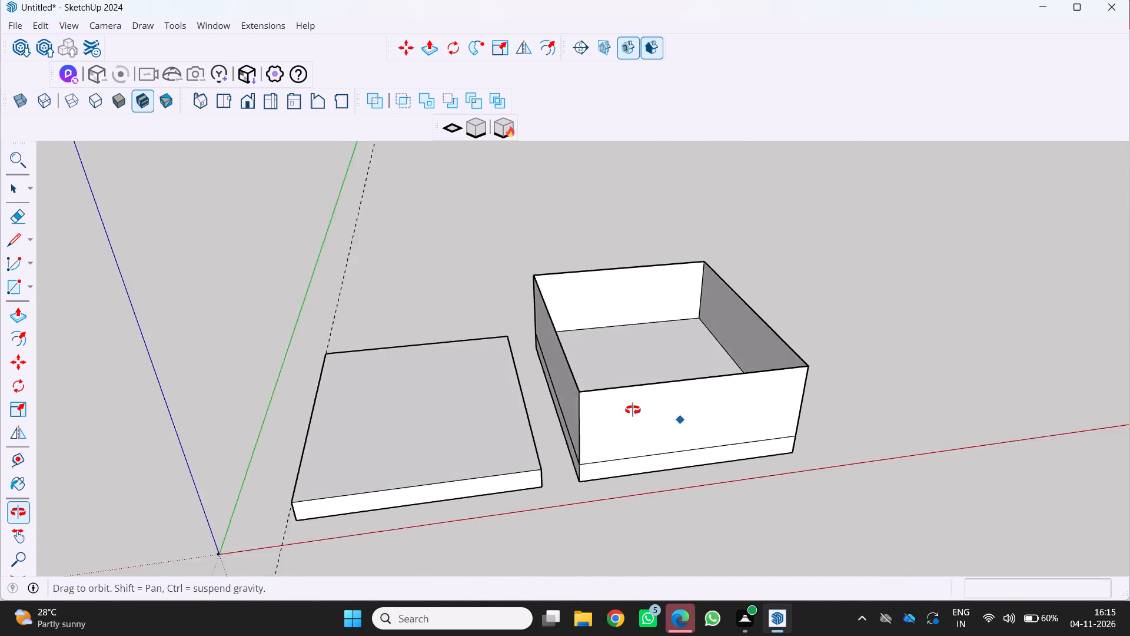
pyautogui.moveTo(633, 410); pyautogui.dragTo(589, 389, button='middle')
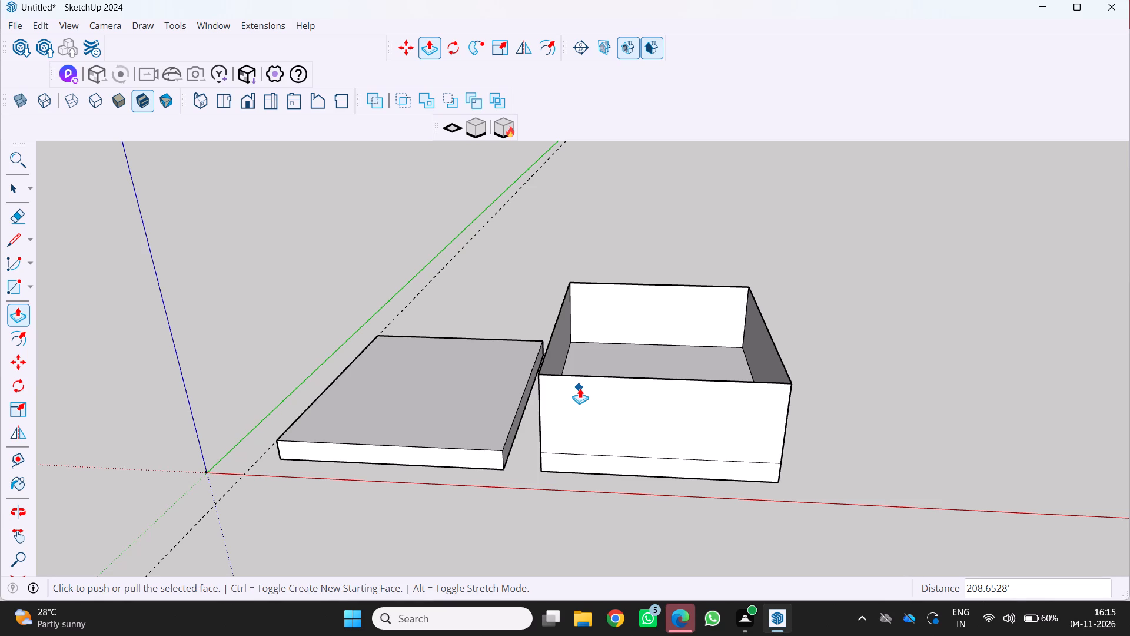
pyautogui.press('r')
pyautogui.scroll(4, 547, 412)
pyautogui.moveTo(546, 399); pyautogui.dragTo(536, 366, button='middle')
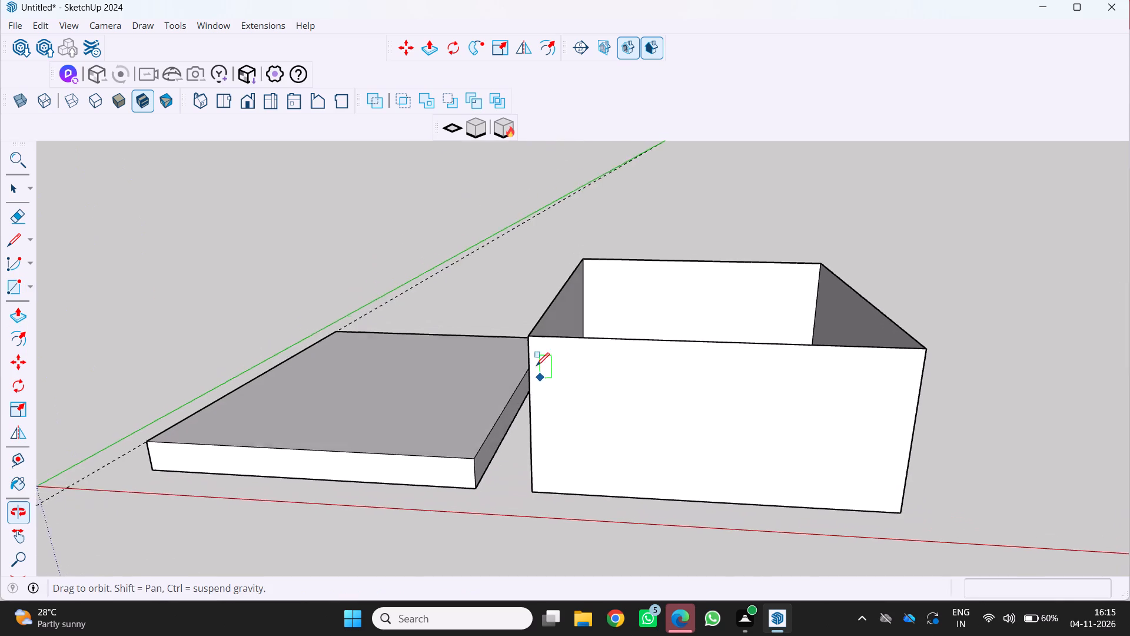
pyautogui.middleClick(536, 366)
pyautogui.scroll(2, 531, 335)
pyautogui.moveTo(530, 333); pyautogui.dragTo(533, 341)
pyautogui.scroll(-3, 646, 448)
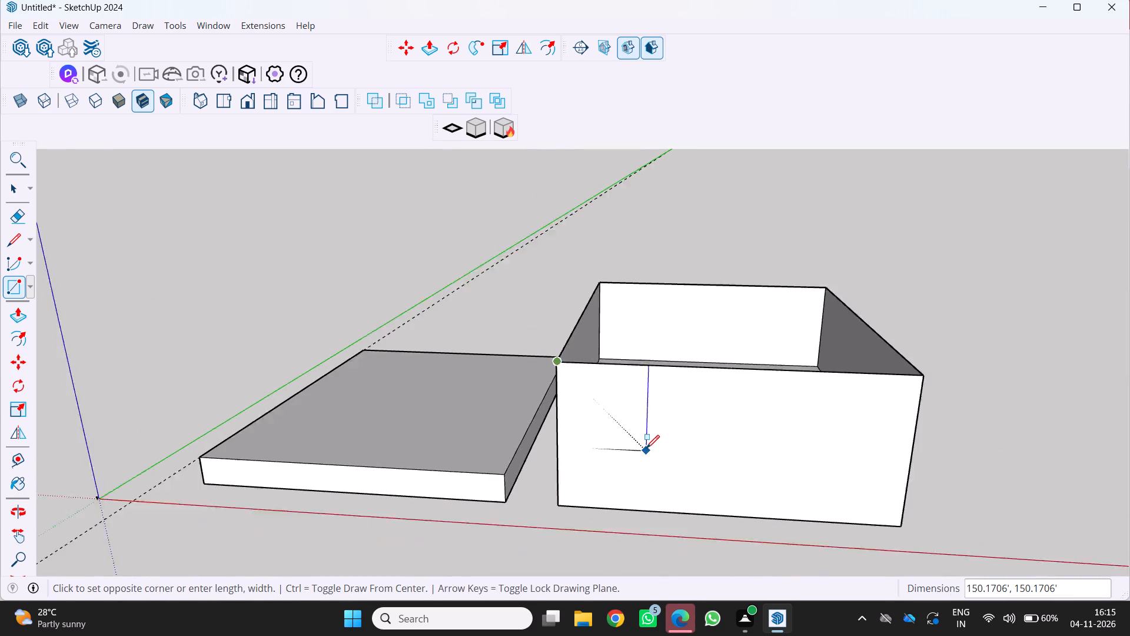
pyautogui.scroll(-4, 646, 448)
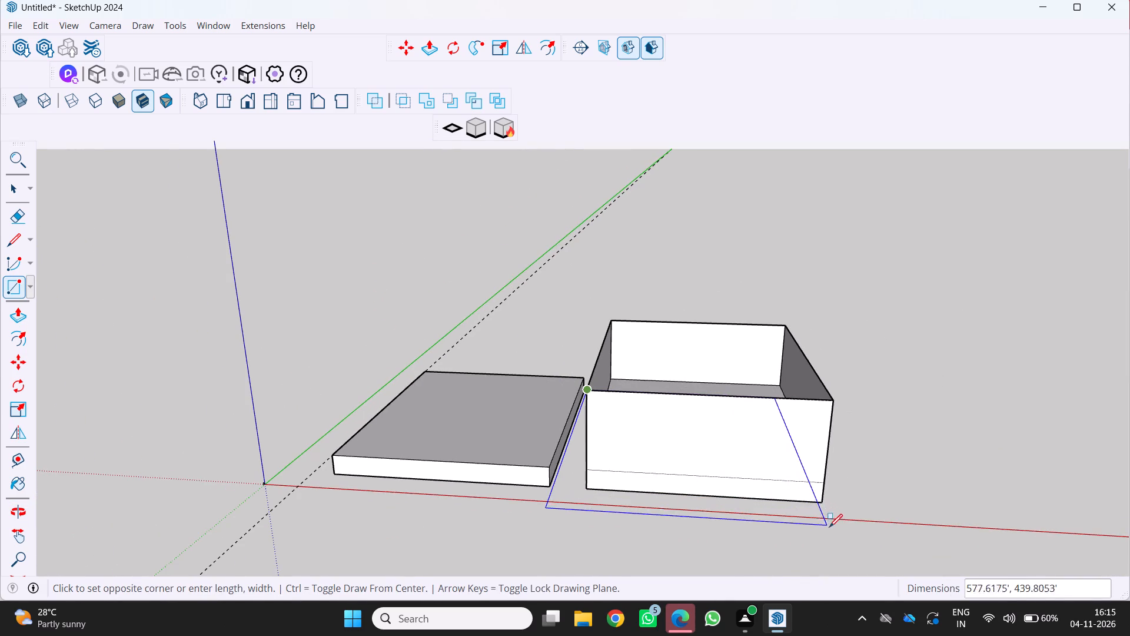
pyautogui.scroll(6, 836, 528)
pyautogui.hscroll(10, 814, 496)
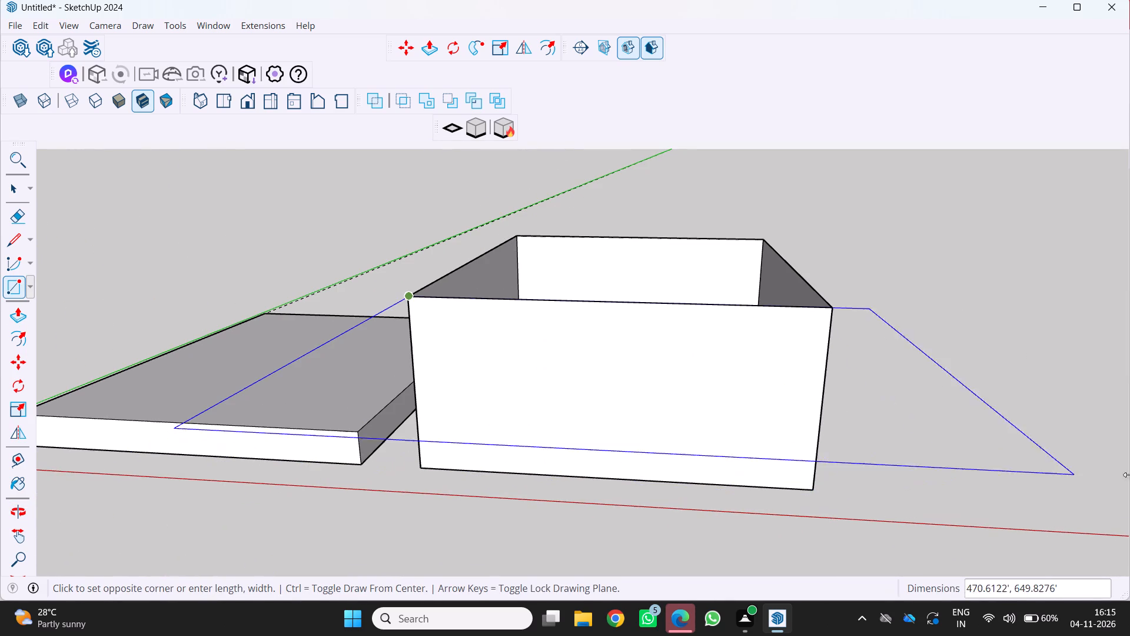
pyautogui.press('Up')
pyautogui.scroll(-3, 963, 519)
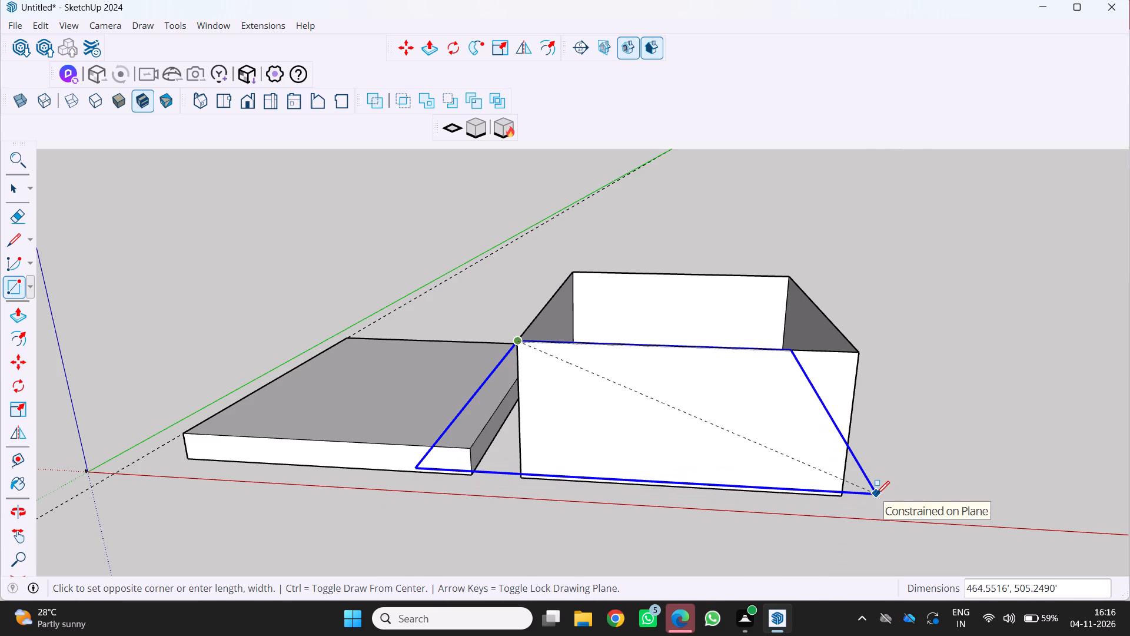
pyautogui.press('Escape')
# Examine the front of the walled slab and its position beside the plain slab from several angles.
pyautogui.scroll(-1, 805, 487)
pyautogui.moveTo(802, 488); pyautogui.dragTo(723, 473, button='middle')
pyautogui.scroll(1, 722, 484)
pyautogui.moveTo(724, 491); pyautogui.dragTo(771, 491, button='middle')
pyautogui.scroll(1, 726, 492)
pyautogui.scroll(-2, 772, 491)
pyautogui.keyDown('shift'); pyautogui.moveTo(770, 476); pyautogui.dragTo(816, 416, button='middle'); pyautogui.keyUp('shift')
pyautogui.keyDown('shift'); pyautogui.middleClick(816, 416); pyautogui.keyUp('shift')
pyautogui.keyDown('shift'); pyautogui.scroll(-5, 816, 416); pyautogui.keyUp('shift')
pyautogui.scroll(1, 805, 413)
pyautogui.moveTo(803, 413); pyautogui.dragTo(777, 436, button='middle')
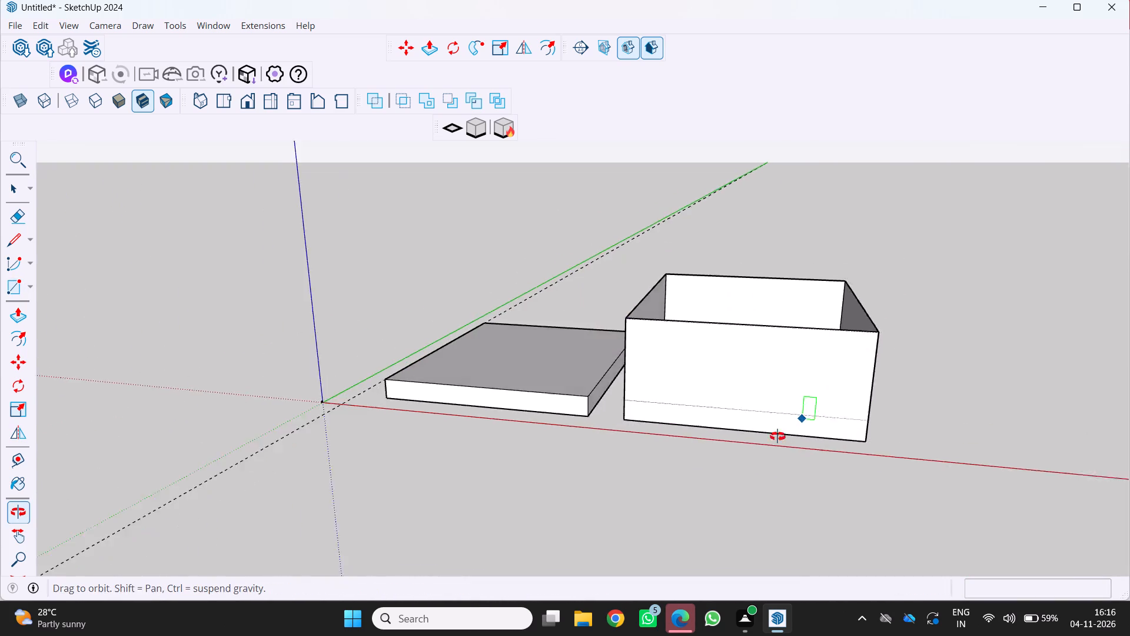
pyautogui.moveTo(777, 436); pyautogui.dragTo(736, 460, button='middle')
pyautogui.scroll(3, 728, 451)
pyautogui.moveTo(728, 447); pyautogui.dragTo(769, 435, button='middle')
pyautogui.scroll(1, 769, 435)
pyautogui.middleClick(769, 435)
pyautogui.scroll(-3, 766, 414)
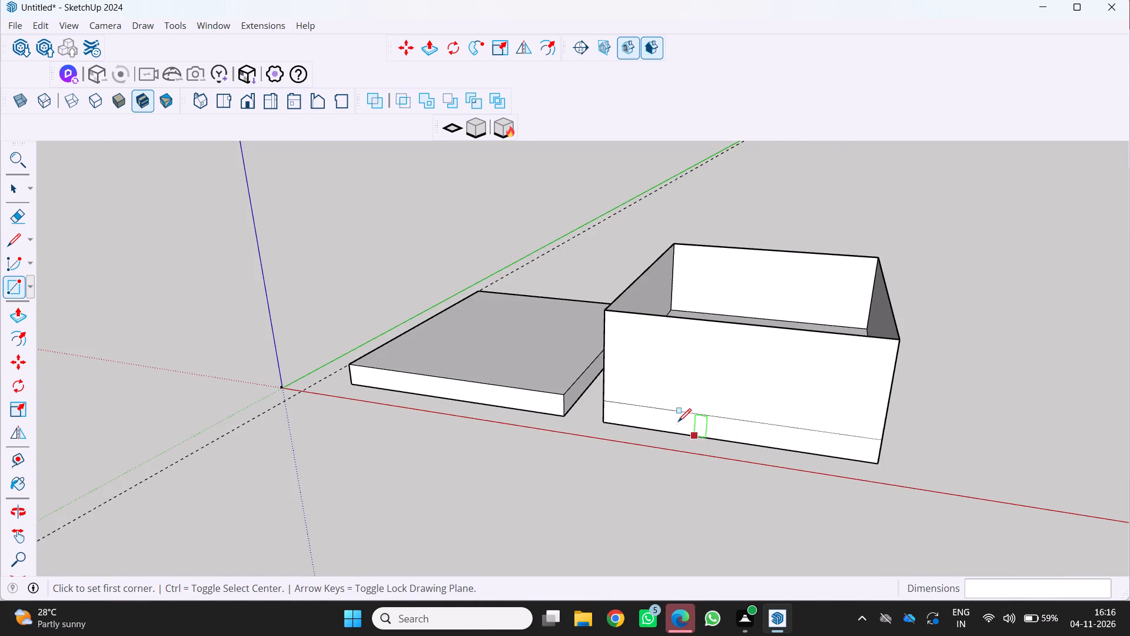
# Examine the plain slab's front edge and the gap to the walled slab at closer range.
pyautogui.moveTo(649, 379); pyautogui.dragTo(699, 351, button='middle')
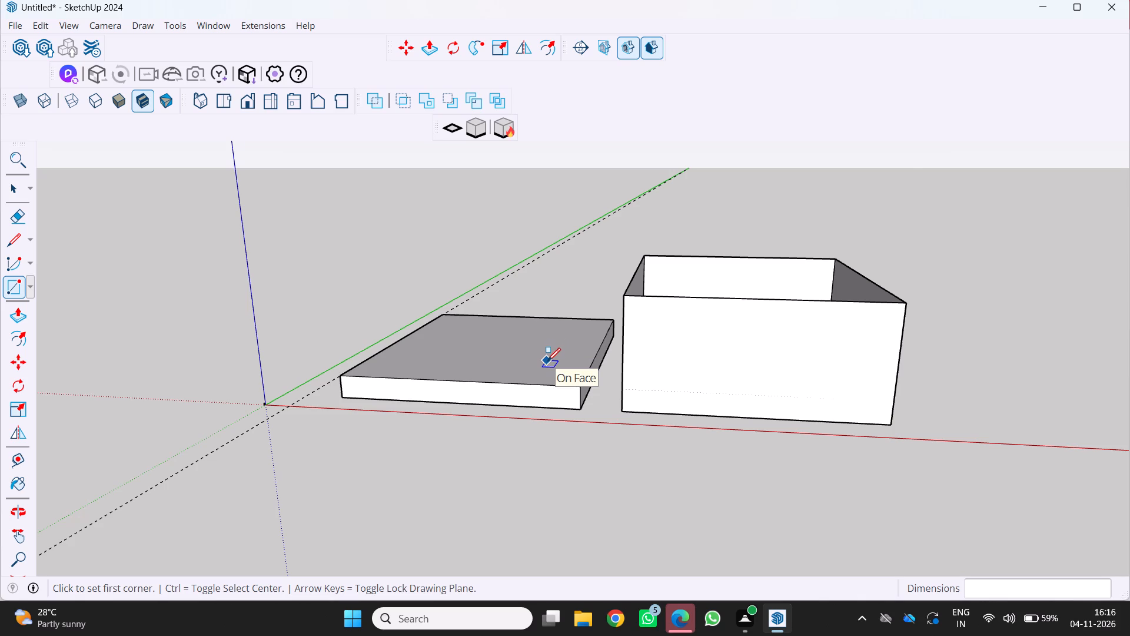
pyautogui.moveTo(557, 382); pyautogui.dragTo(599, 377, button='middle')
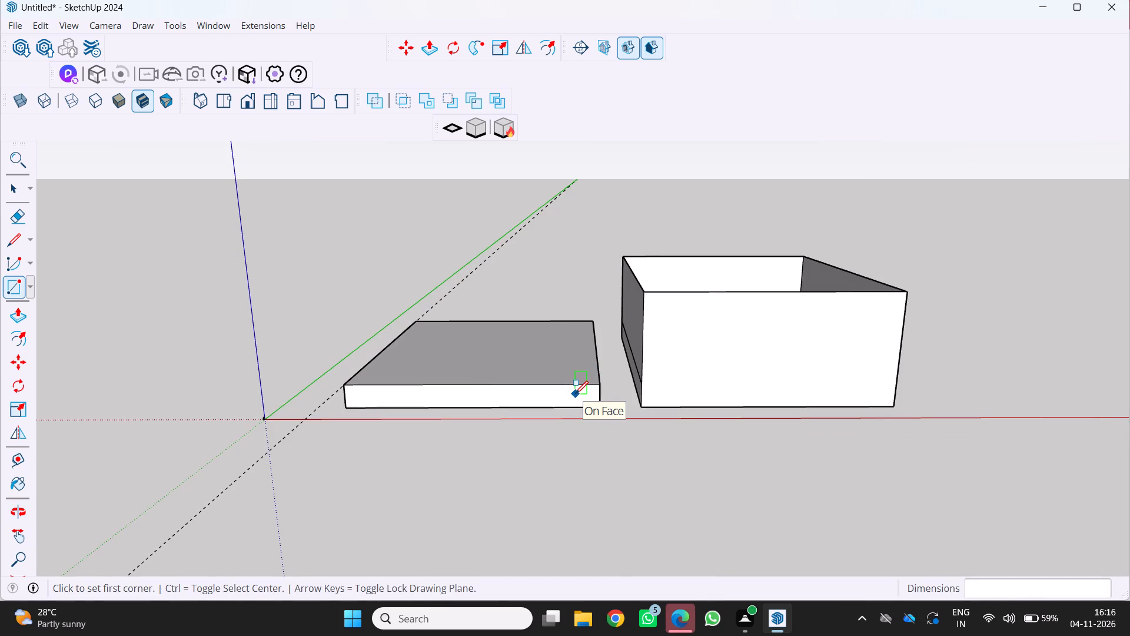
pyautogui.moveTo(573, 397); pyautogui.dragTo(521, 406, button='middle')
pyautogui.scroll(3, 532, 400)
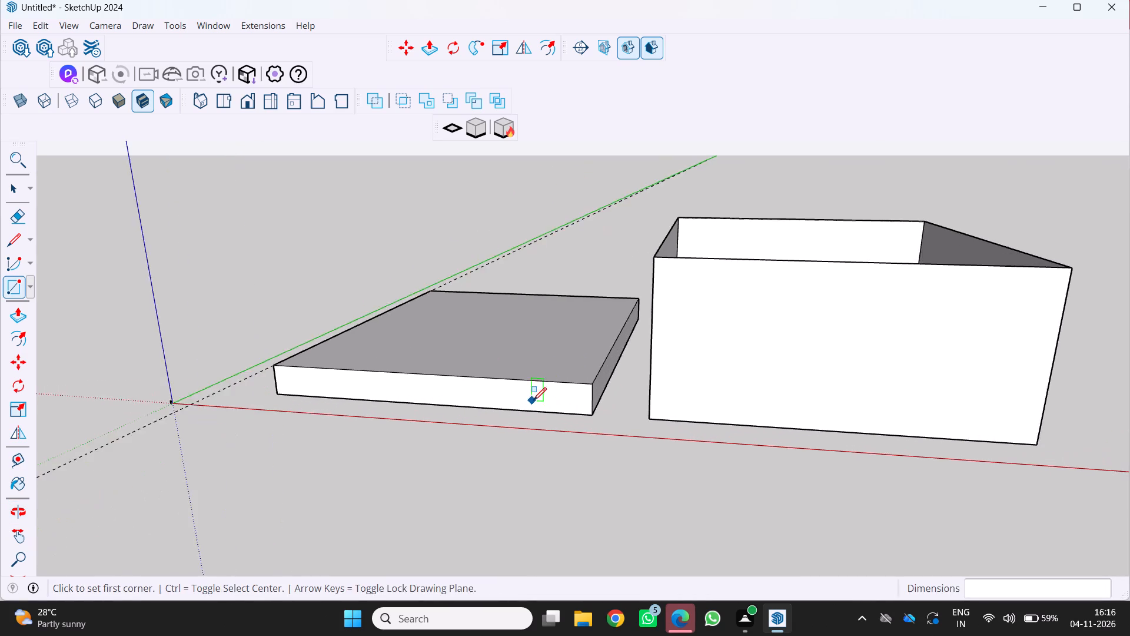
pyautogui.moveTo(535, 400); pyautogui.dragTo(582, 412, button='middle')
pyautogui.middleClick(582, 412)
pyautogui.moveTo(569, 412); pyautogui.dragTo(558, 411, button='middle')
pyautogui.scroll(1, 569, 412)
pyautogui.middleClick(558, 411)
pyautogui.middleClick(557, 411)
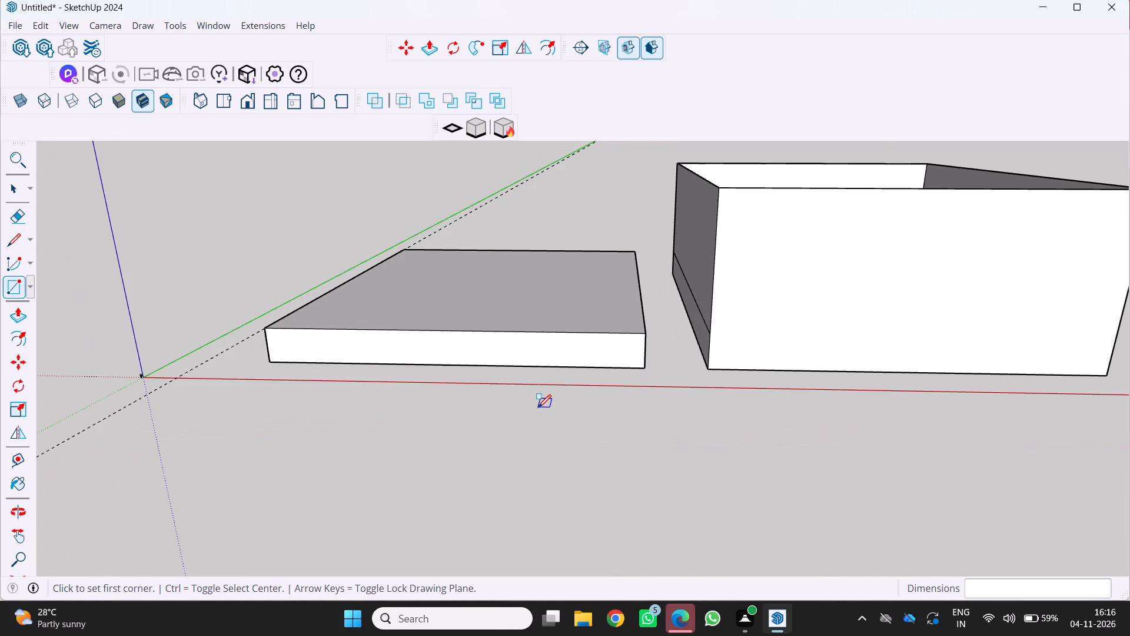
pyautogui.moveTo(551, 401); pyautogui.dragTo(494, 405, button='middle')
pyautogui.middleClick(493, 403)
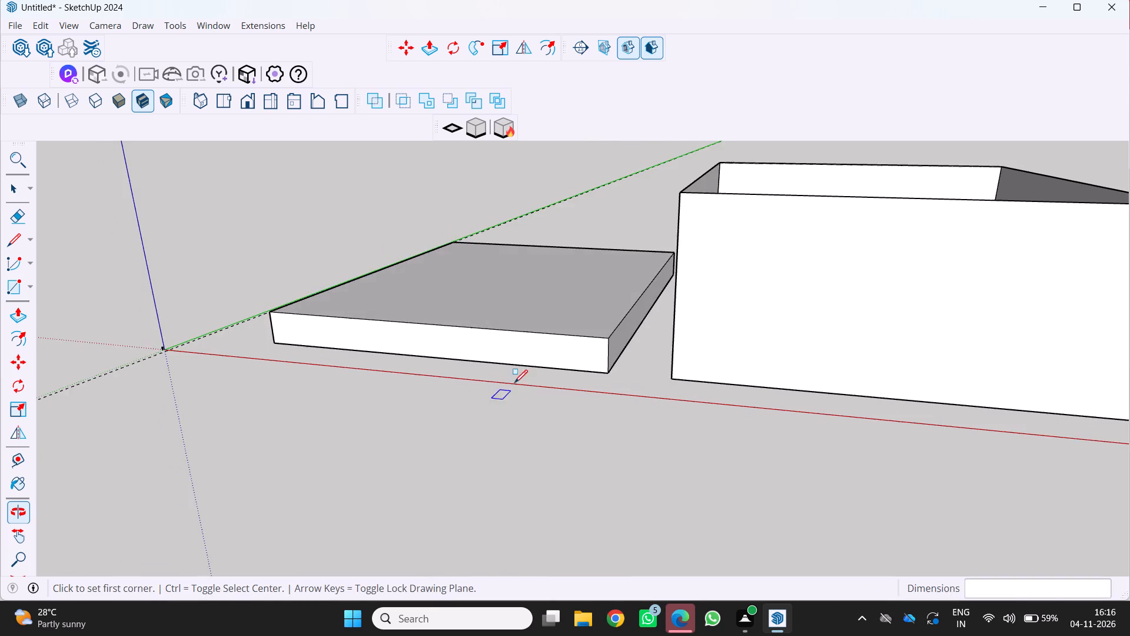
pyautogui.scroll(7, 577, 357)
pyautogui.moveTo(588, 343); pyautogui.dragTo(597, 375, button='middle')
pyautogui.scroll(-7, 591, 366)
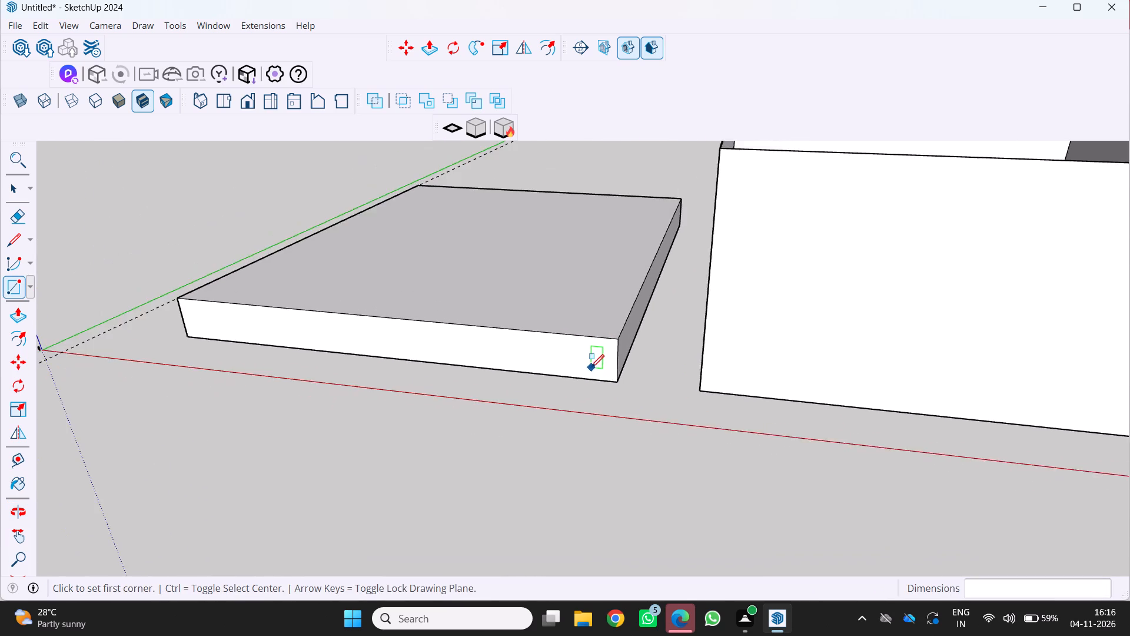
pyautogui.scroll(-3, 591, 367)
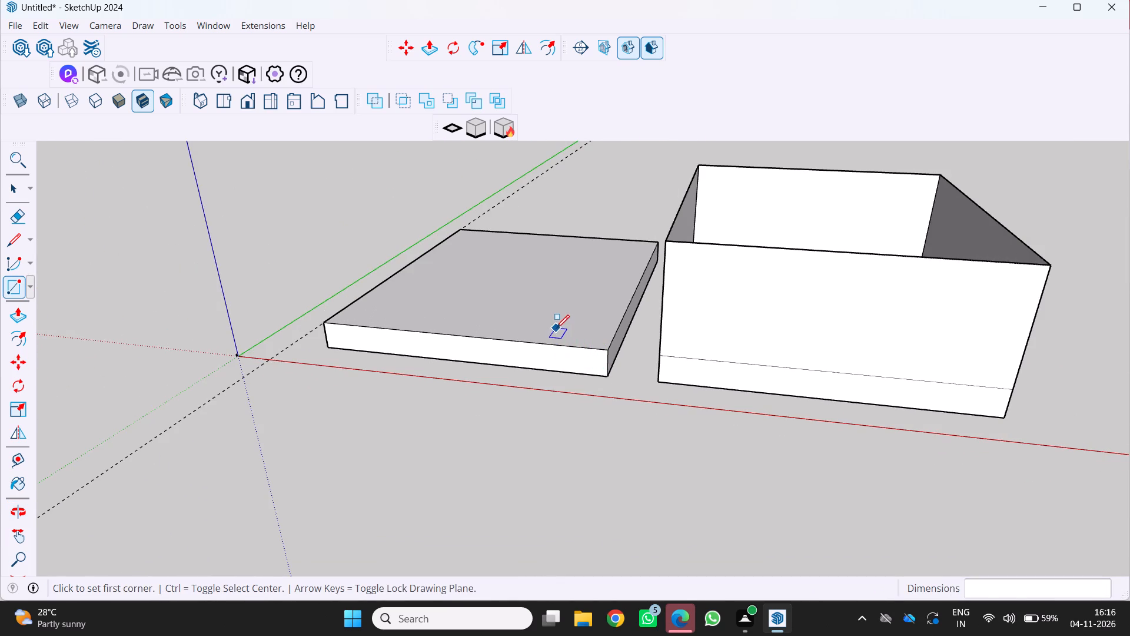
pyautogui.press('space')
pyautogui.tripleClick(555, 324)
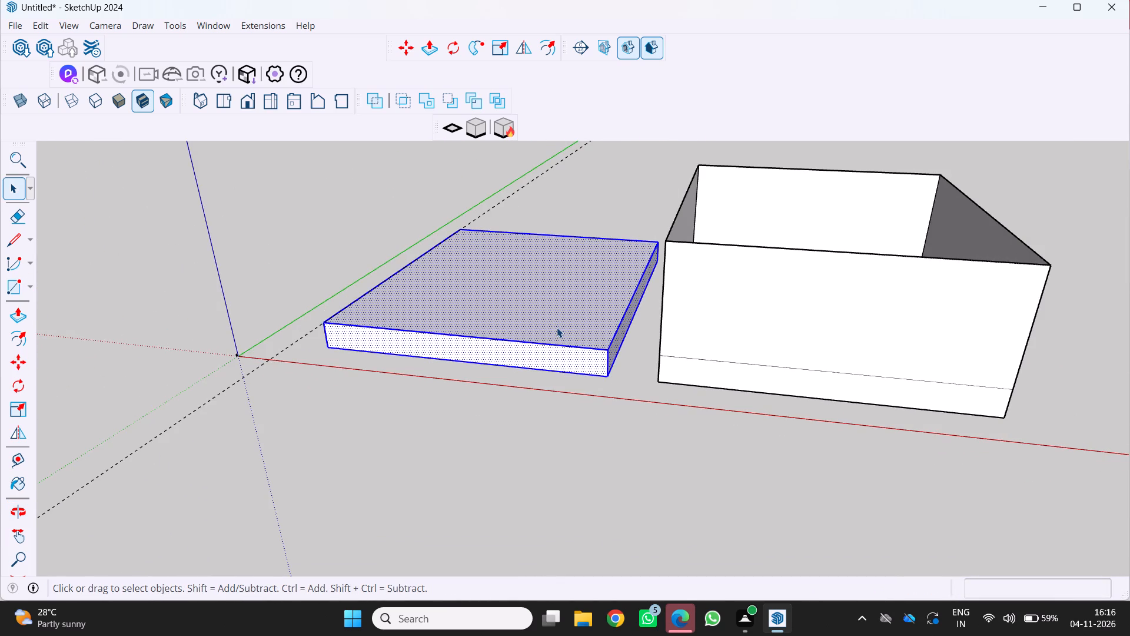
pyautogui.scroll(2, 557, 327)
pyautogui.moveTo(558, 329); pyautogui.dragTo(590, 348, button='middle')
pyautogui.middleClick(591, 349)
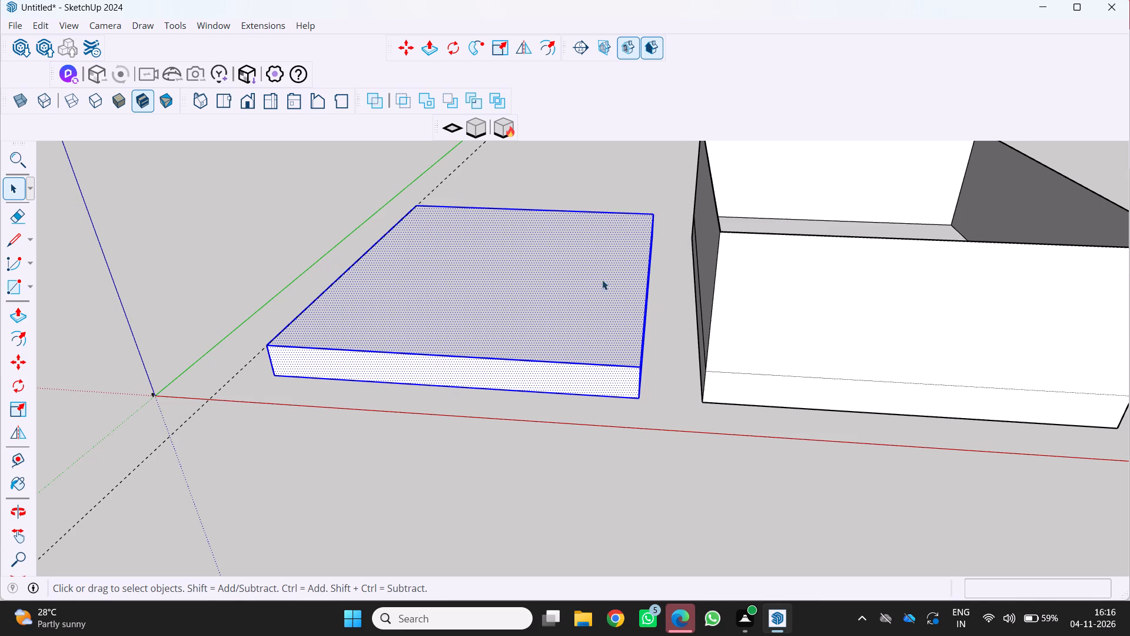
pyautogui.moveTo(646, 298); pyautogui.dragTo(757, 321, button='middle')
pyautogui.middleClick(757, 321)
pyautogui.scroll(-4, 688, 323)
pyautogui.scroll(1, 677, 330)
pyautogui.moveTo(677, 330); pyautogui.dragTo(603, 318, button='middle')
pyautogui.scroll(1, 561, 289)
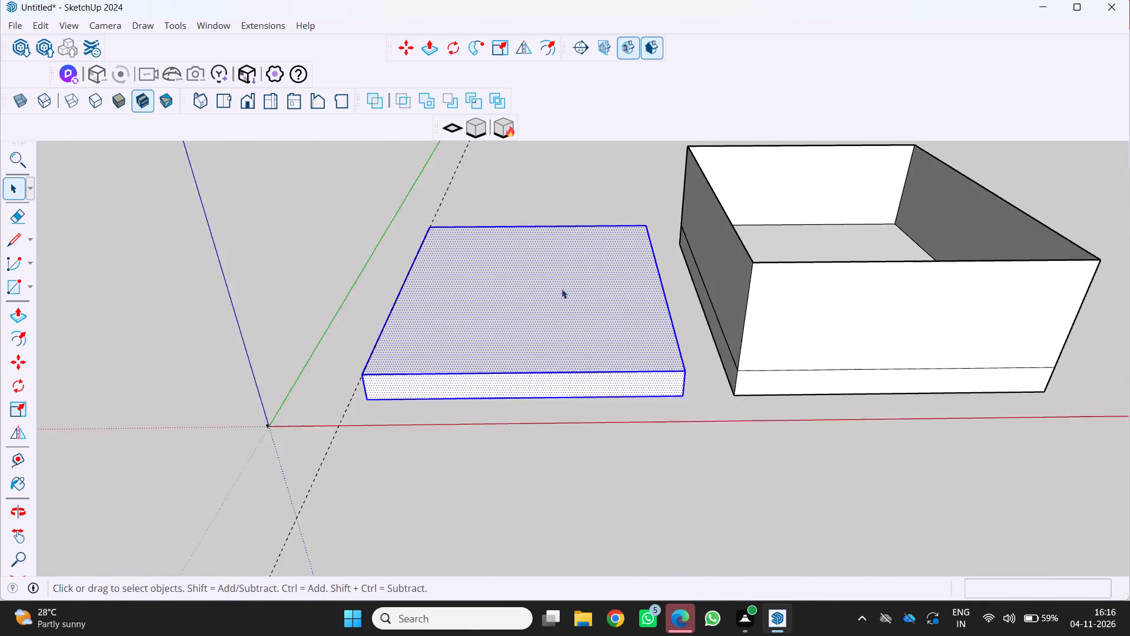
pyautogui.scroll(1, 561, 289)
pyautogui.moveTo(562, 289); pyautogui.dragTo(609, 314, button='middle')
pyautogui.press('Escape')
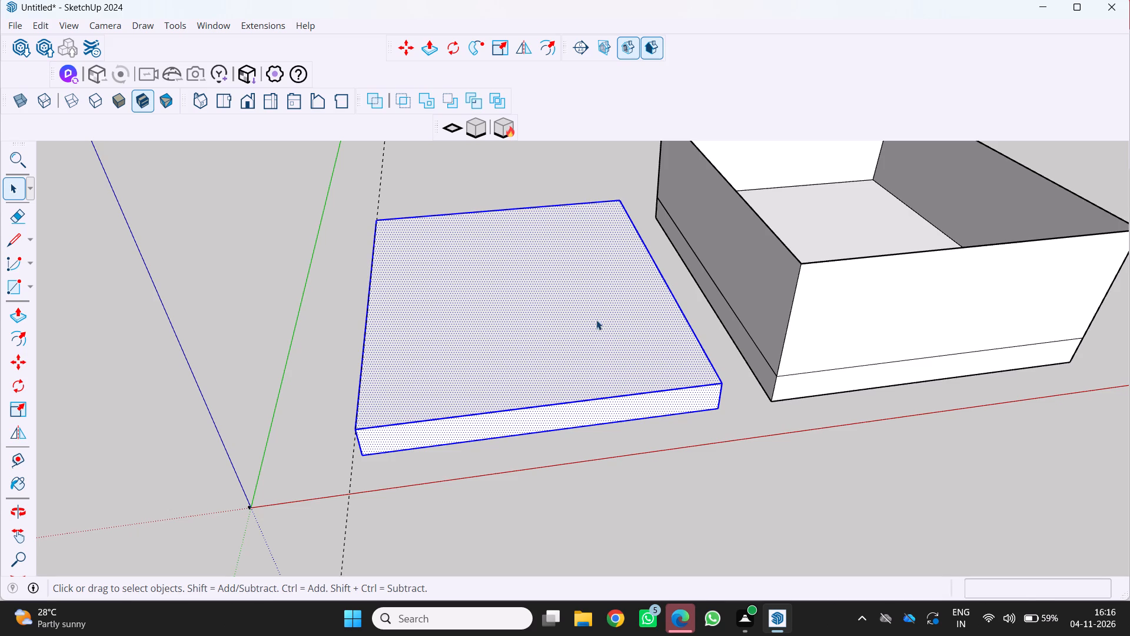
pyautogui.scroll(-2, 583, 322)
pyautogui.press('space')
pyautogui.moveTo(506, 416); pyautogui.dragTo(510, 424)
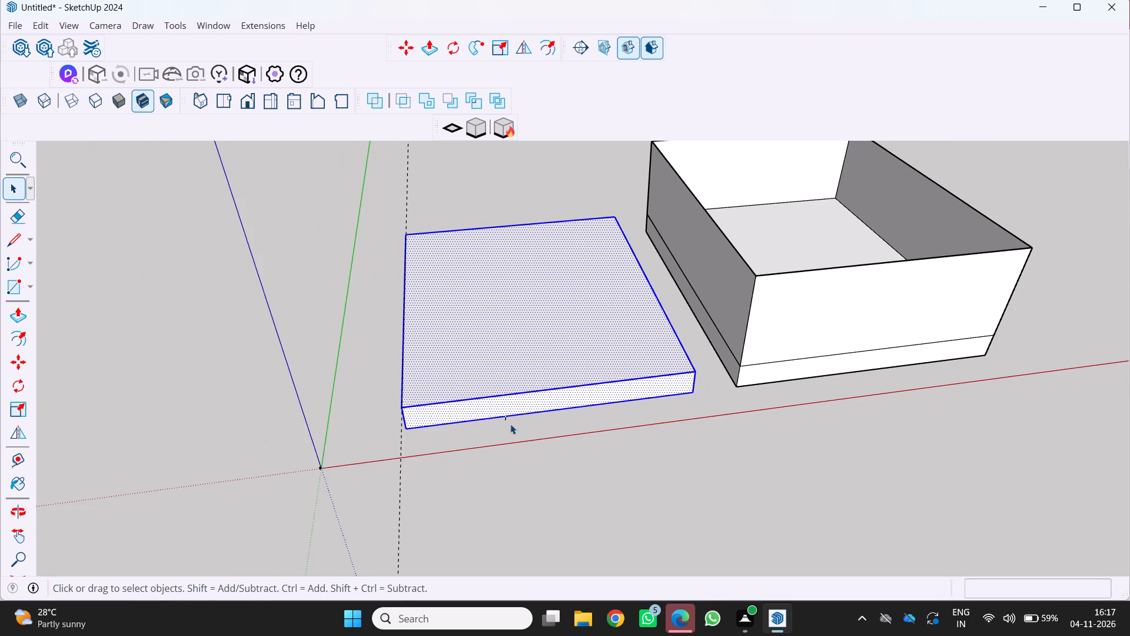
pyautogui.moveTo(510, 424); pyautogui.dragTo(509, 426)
# Compare the plain slab with the walled slab from several sides and distances.
pyautogui.moveTo(496, 419); pyautogui.dragTo(731, 420, button='middle')
pyautogui.scroll(-4, 731, 420)
pyautogui.moveTo(689, 405); pyautogui.dragTo(552, 337, button='middle')
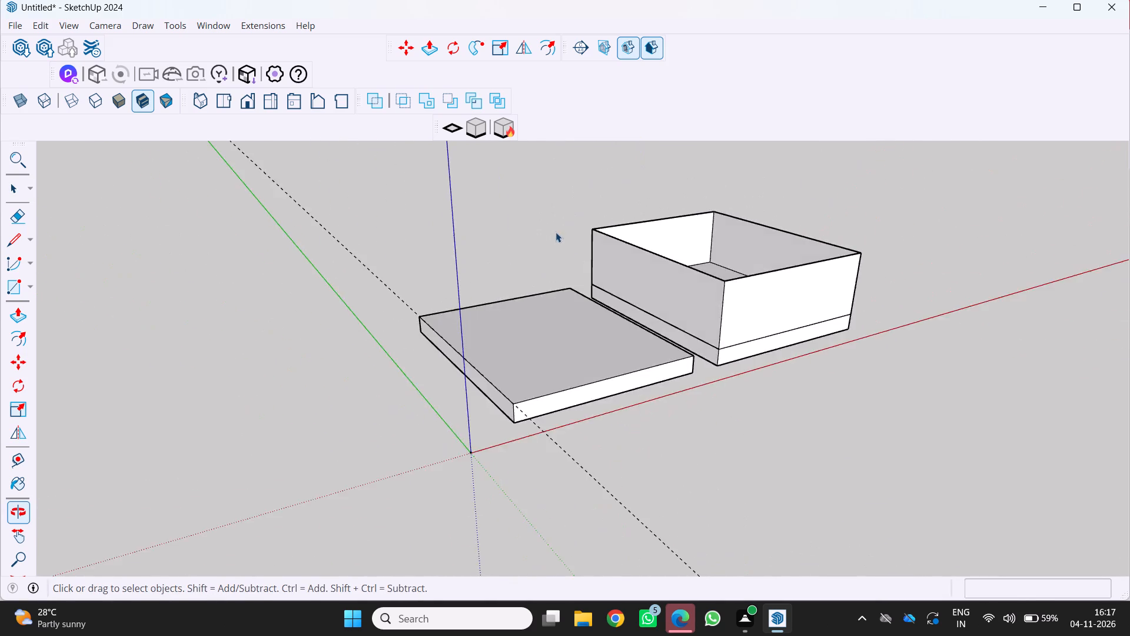
pyautogui.scroll(8, 556, 232)
pyautogui.moveTo(566, 316); pyautogui.dragTo(501, 355, button='middle')
pyautogui.scroll(-7, 503, 345)
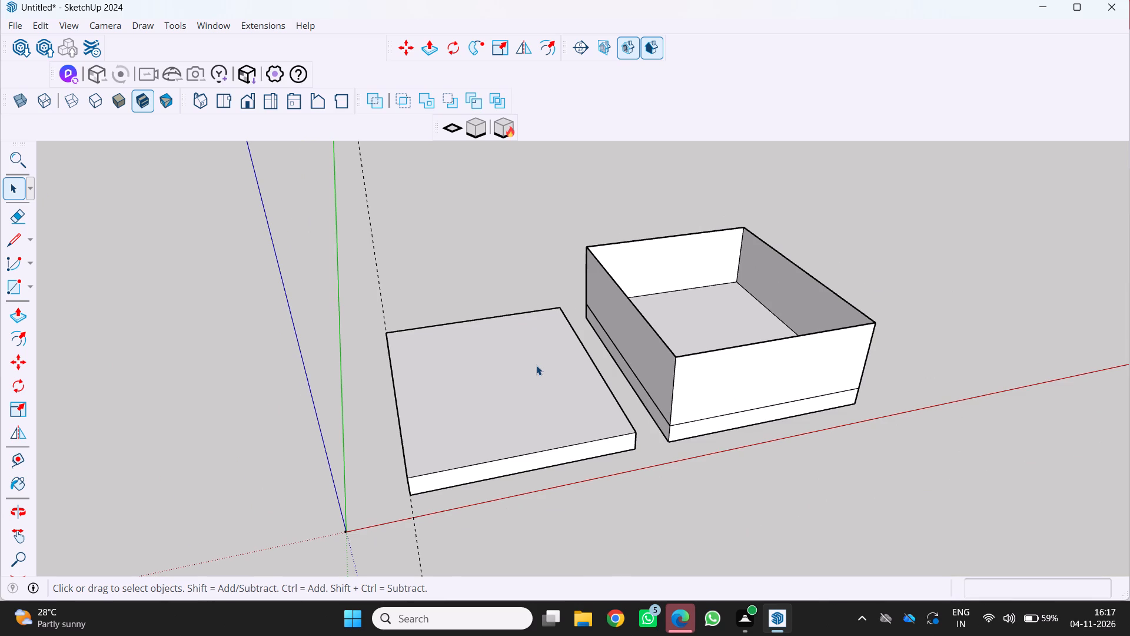
pyautogui.scroll(-3, 494, 257)
pyautogui.moveTo(460, 357); pyautogui.dragTo(375, 336, button='middle')
pyautogui.middleClick(375, 336)
pyautogui.scroll(3, 451, 366)
pyautogui.moveTo(448, 363); pyautogui.dragTo(424, 360, button='middle')
pyautogui.middleClick(424, 360)
pyautogui.scroll(1, 486, 317)
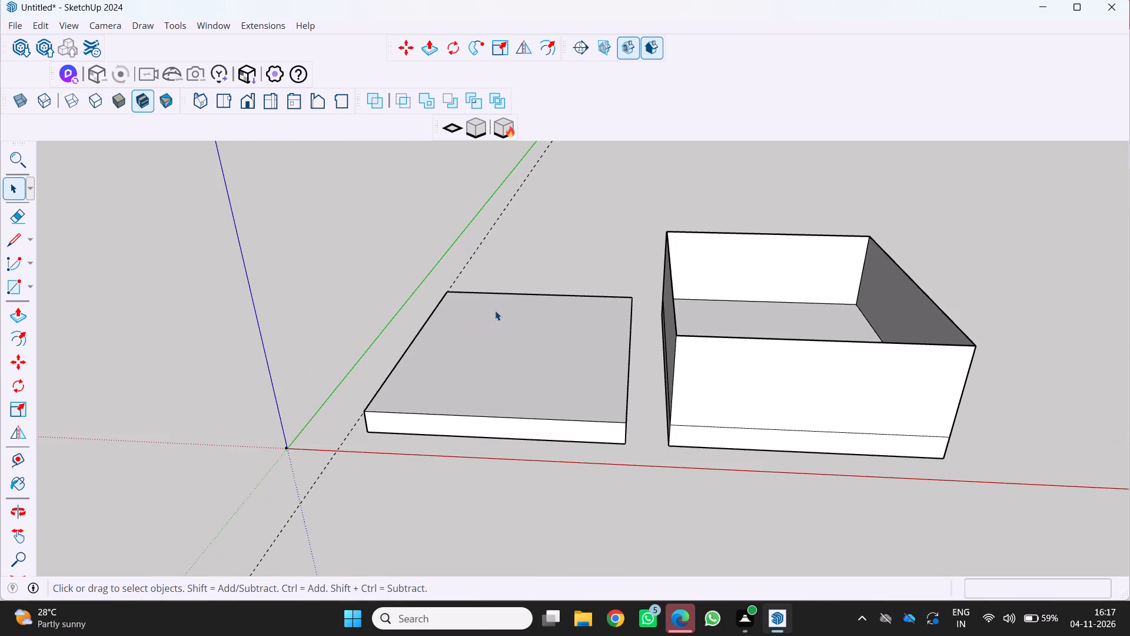
# Delete the entire walled slab, including its base and perimeter walls.
pyautogui.press('space')
pyautogui.tripleClick(697, 382)
pyautogui.click(696, 381)
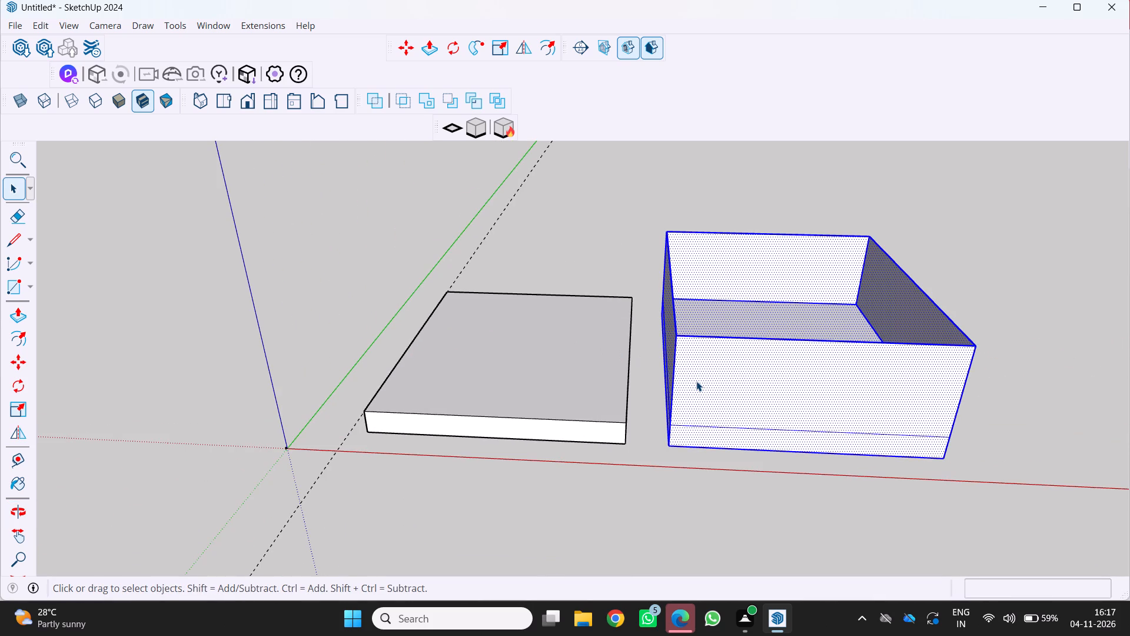
pyautogui.press('Delete')
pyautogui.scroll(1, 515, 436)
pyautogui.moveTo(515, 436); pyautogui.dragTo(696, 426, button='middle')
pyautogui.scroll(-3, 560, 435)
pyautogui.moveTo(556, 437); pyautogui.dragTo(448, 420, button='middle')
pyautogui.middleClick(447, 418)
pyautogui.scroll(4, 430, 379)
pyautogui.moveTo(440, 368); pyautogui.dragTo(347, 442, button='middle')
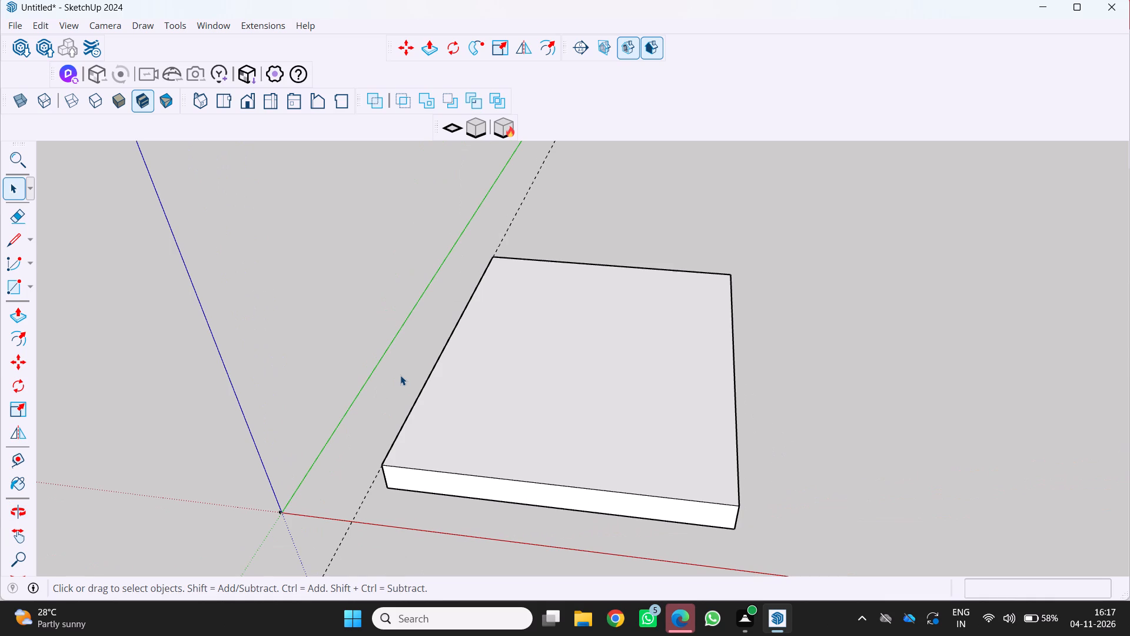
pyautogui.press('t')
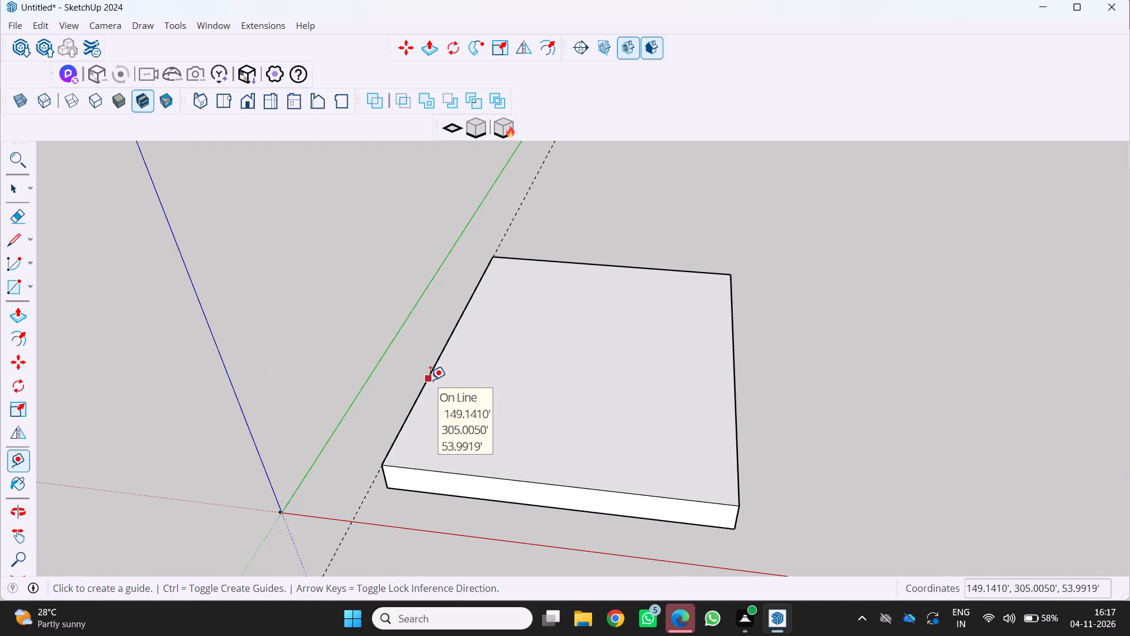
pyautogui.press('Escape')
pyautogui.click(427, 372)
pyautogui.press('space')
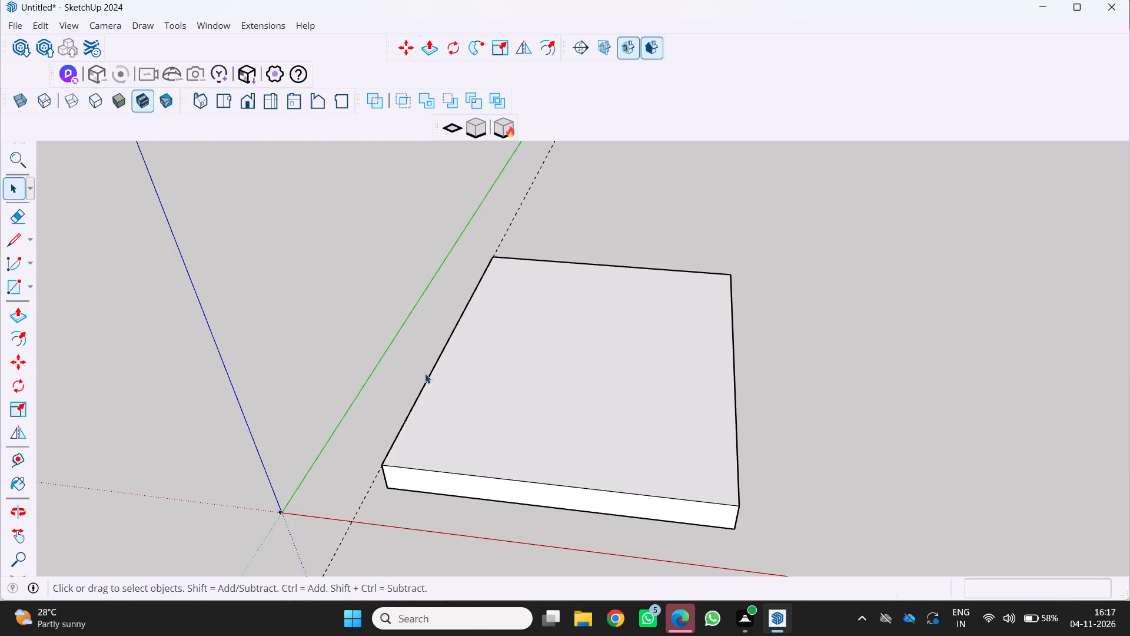
# Copy the slab's top long edge nearest the green axis about 12.9' inward across the top face.
pyautogui.press('space')
pyautogui.click(428, 384)
pyautogui.press('m')
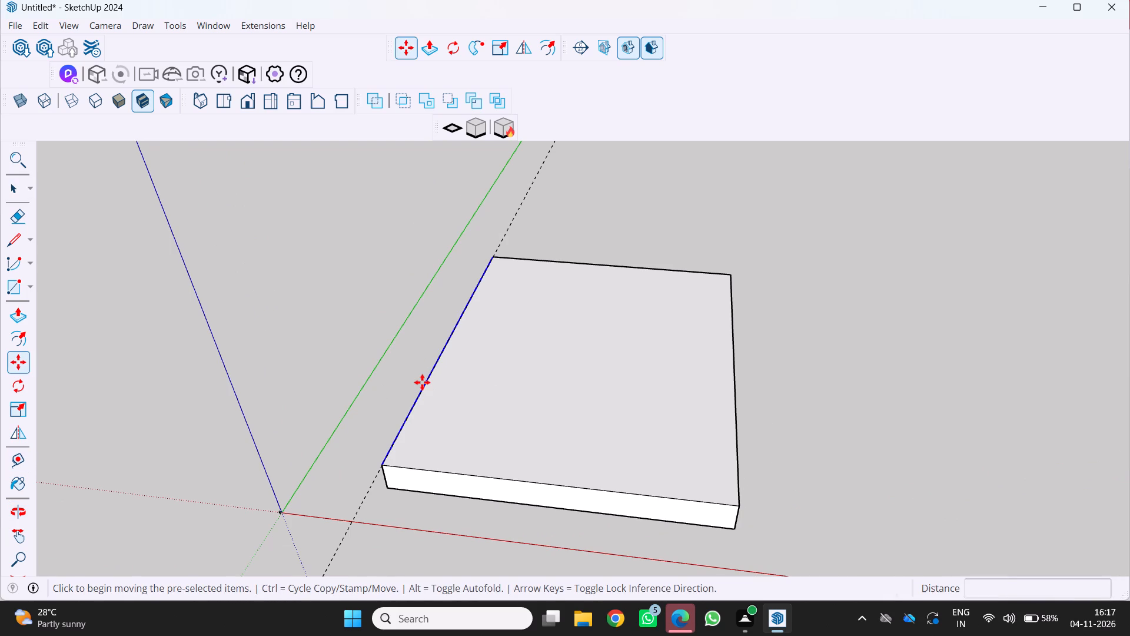
pyautogui.scroll(8, 393, 445)
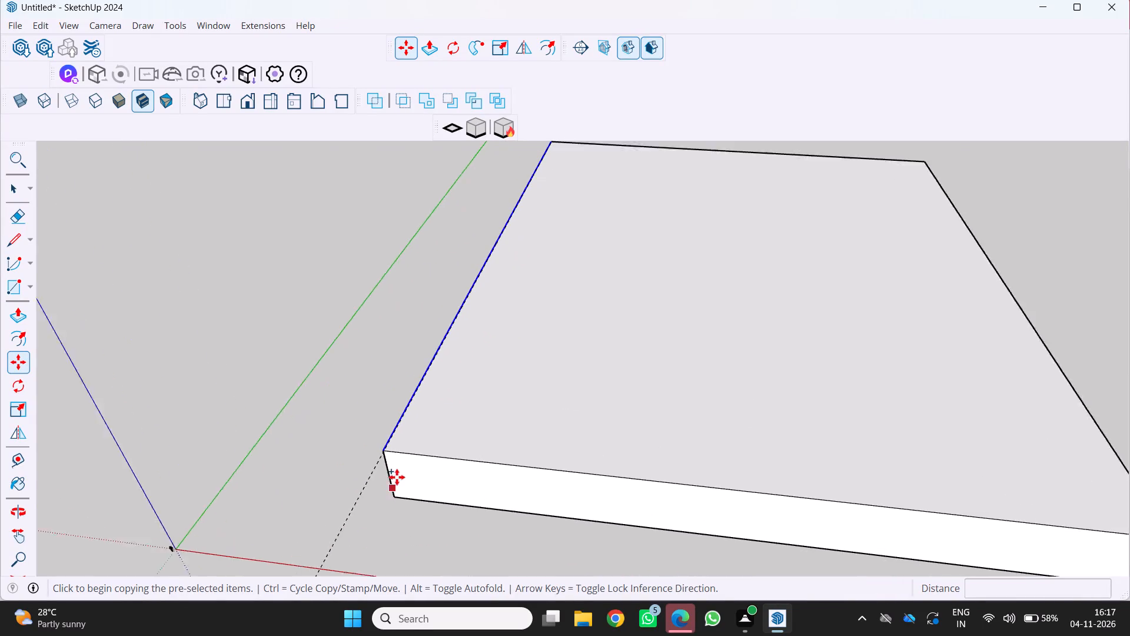
pyautogui.click(384, 453)
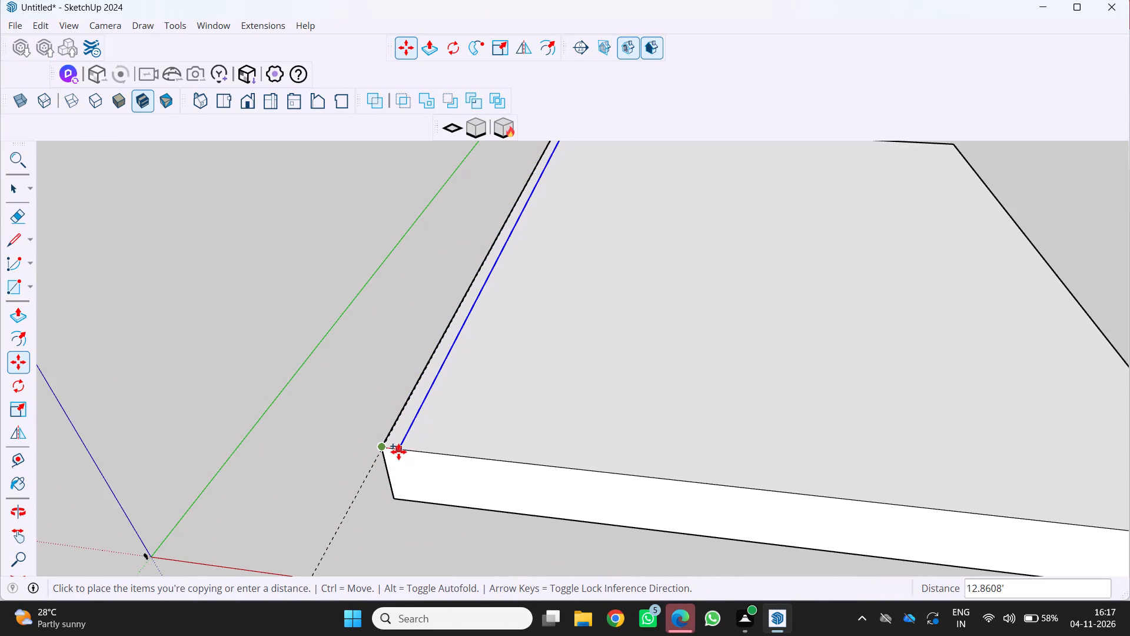
pyautogui.click(397, 450)
# Copy the slab's top back edge about 12.7' inward across the top face.
pyautogui.scroll(-9, 406, 457)
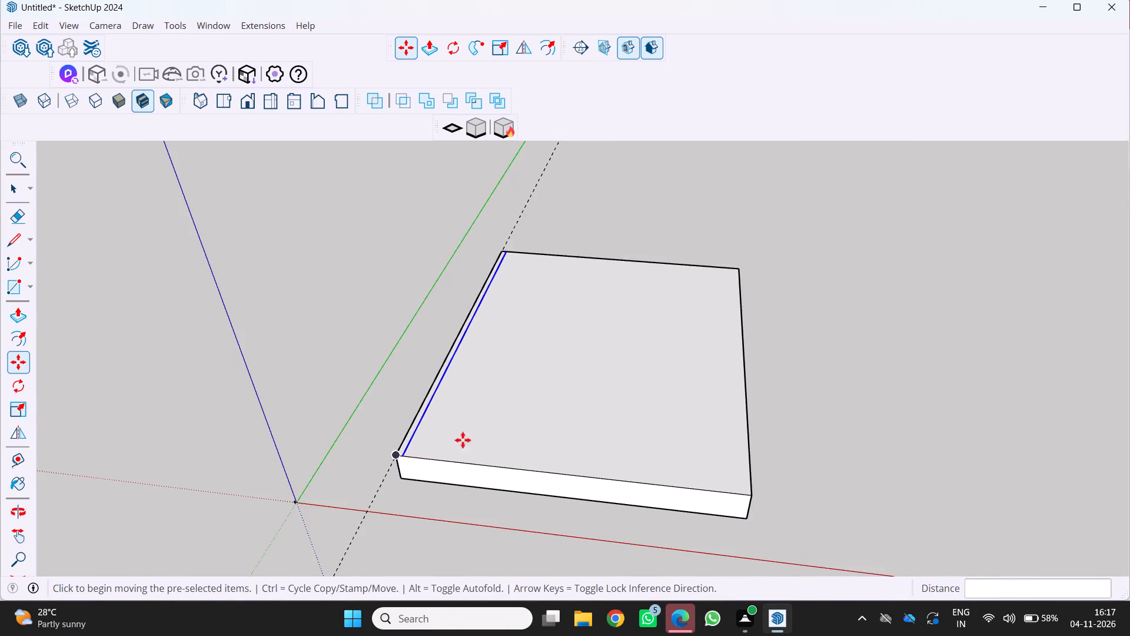
pyautogui.scroll(3, 531, 329)
pyautogui.moveTo(523, 304); pyautogui.dragTo(466, 359, button='middle')
pyautogui.press('space')
pyautogui.middleClick(466, 359)
pyautogui.moveTo(644, 237); pyautogui.dragTo(507, 296, button='middle')
pyautogui.middleClick(507, 296)
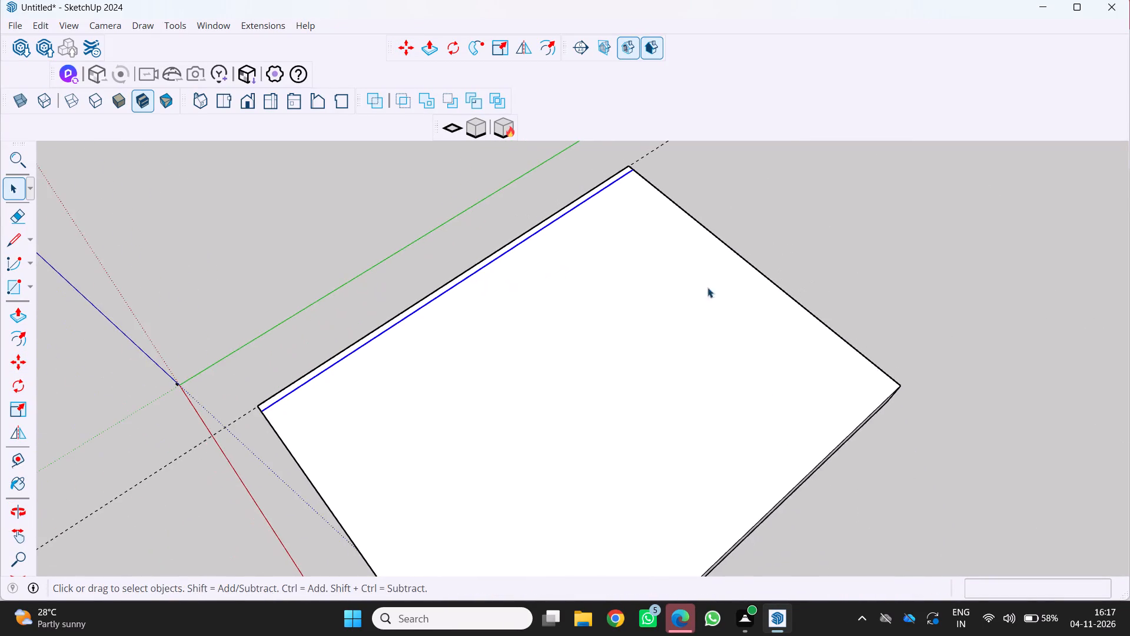
pyautogui.scroll(2, 733, 260)
pyautogui.moveTo(723, 267); pyautogui.dragTo(662, 296, button='middle')
pyautogui.middleClick(662, 295)
pyautogui.scroll(1, 758, 264)
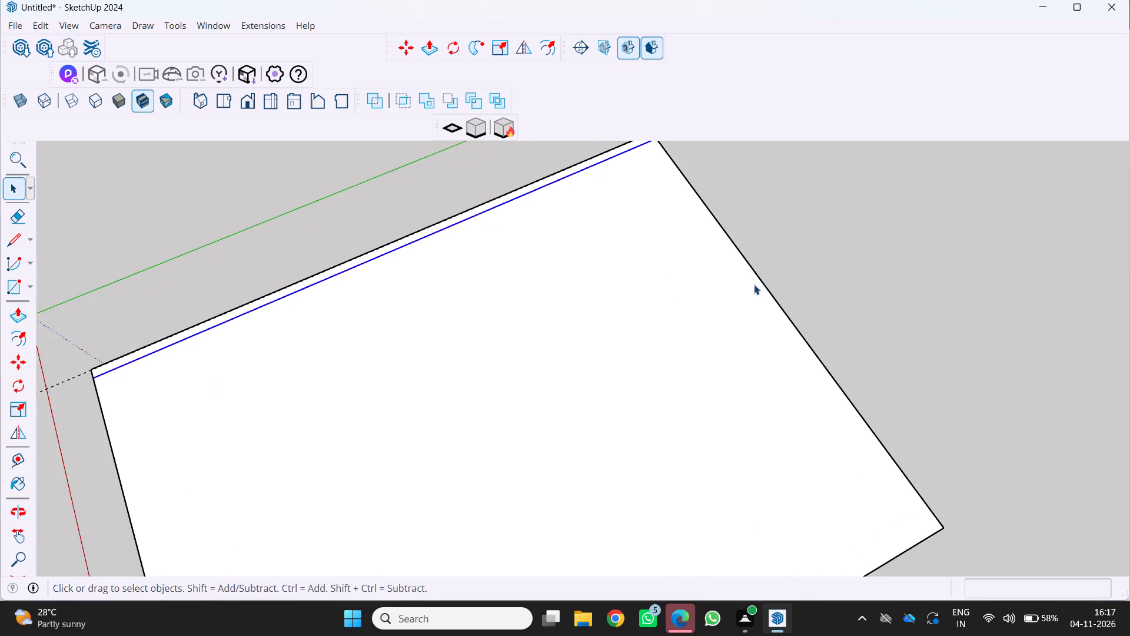
pyautogui.click(762, 277)
pyautogui.scroll(-6, 746, 289)
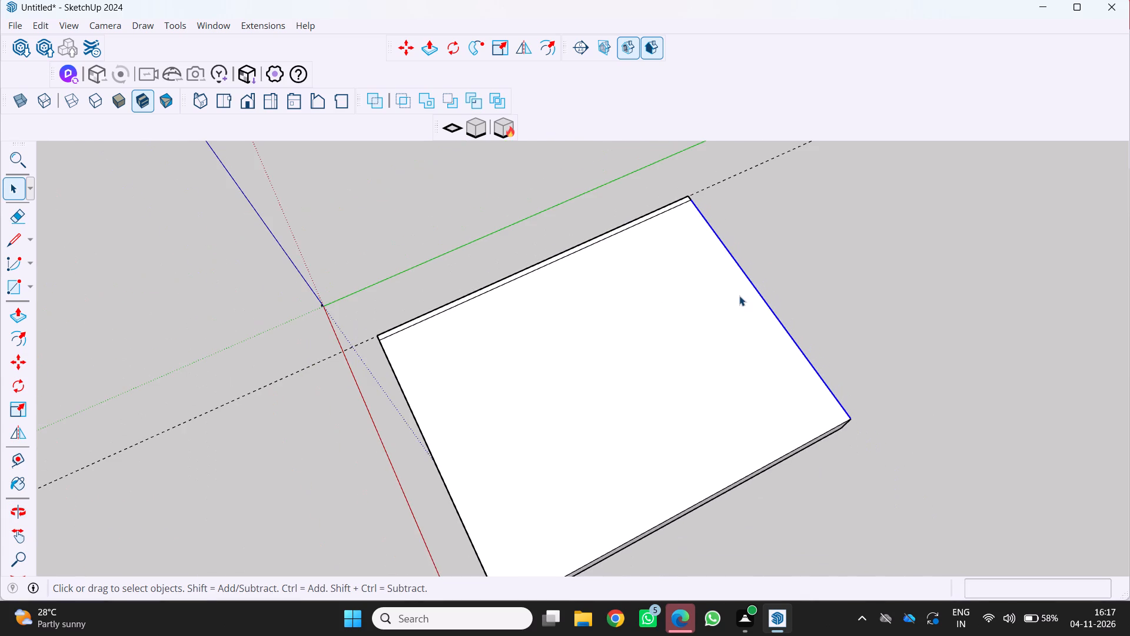
pyautogui.press('m')
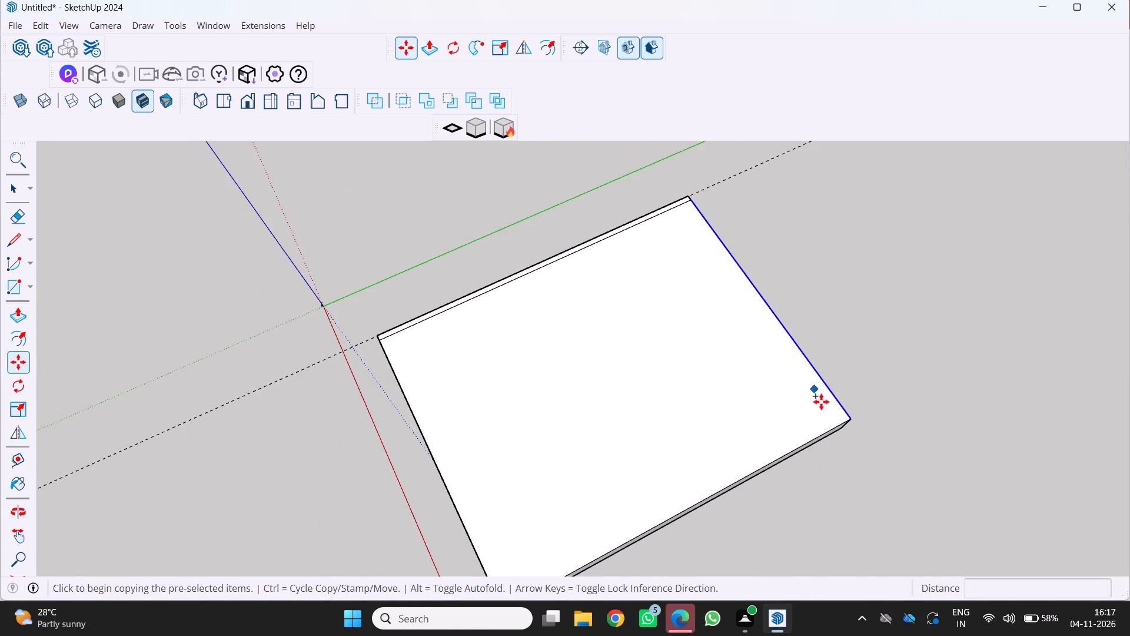
pyautogui.scroll(11, 866, 429)
pyautogui.click(843, 400)
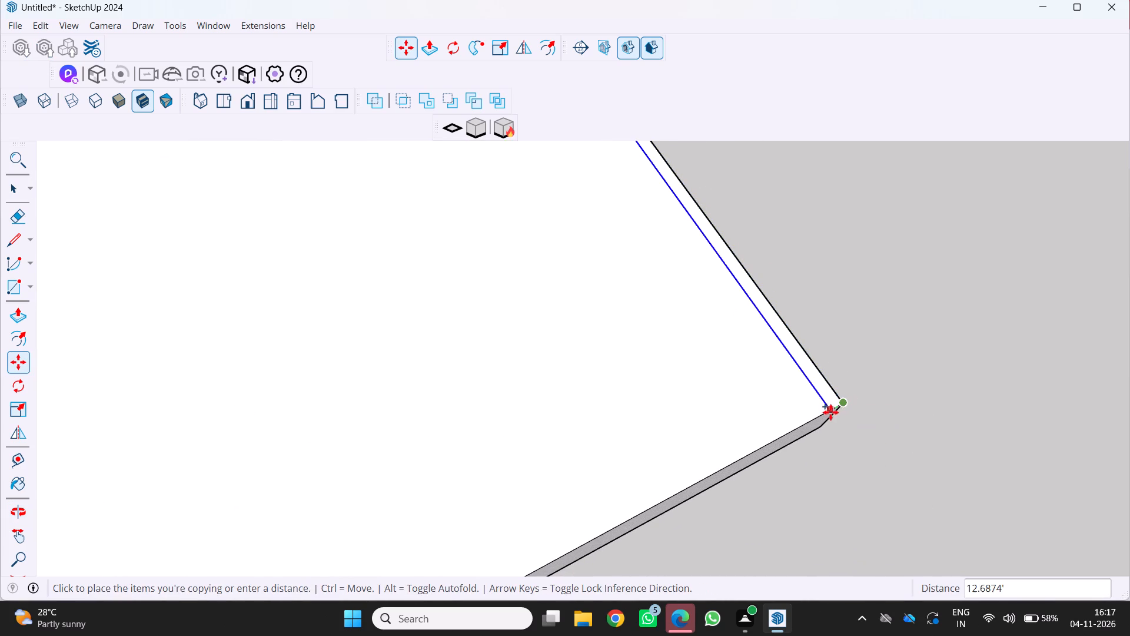
pyautogui.click(830, 413)
# Copy the slab's top long edge farthest from the green axis about 16.6' inward along the front edge.
pyautogui.scroll(-13, 830, 409)
pyautogui.moveTo(756, 439); pyautogui.dragTo(757, 439, button='middle')
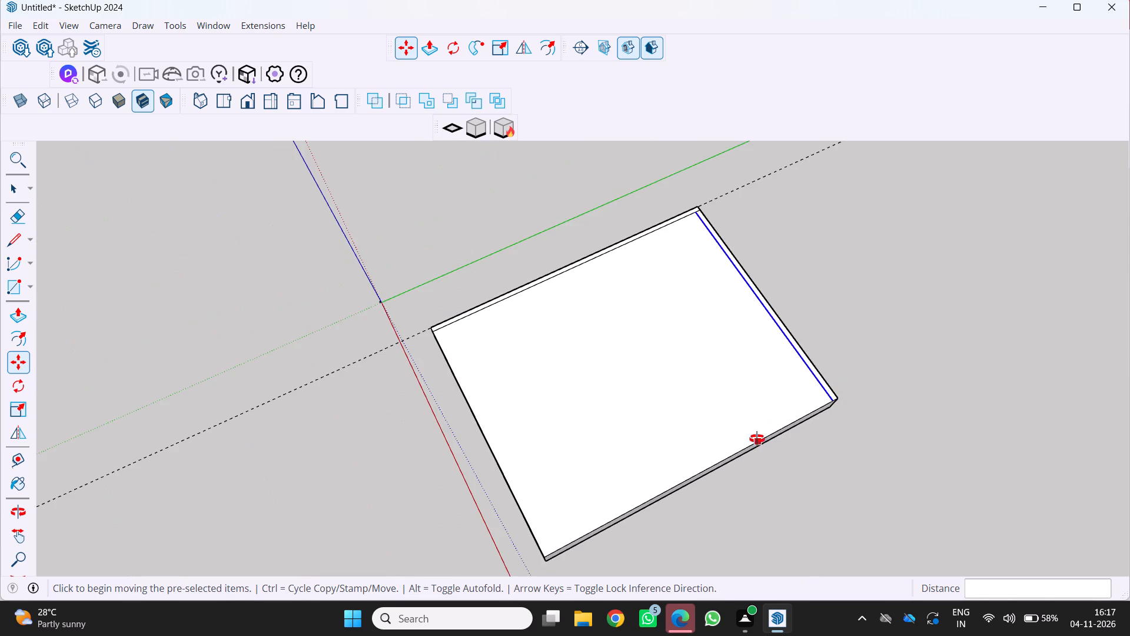
pyautogui.moveTo(757, 439); pyautogui.dragTo(898, 362, button='middle')
pyautogui.scroll(1, 777, 409)
pyautogui.moveTo(766, 415); pyautogui.dragTo(835, 394, button='middle')
pyautogui.scroll(1, 835, 394)
pyautogui.middleClick(835, 393)
pyautogui.middleClick(835, 393)
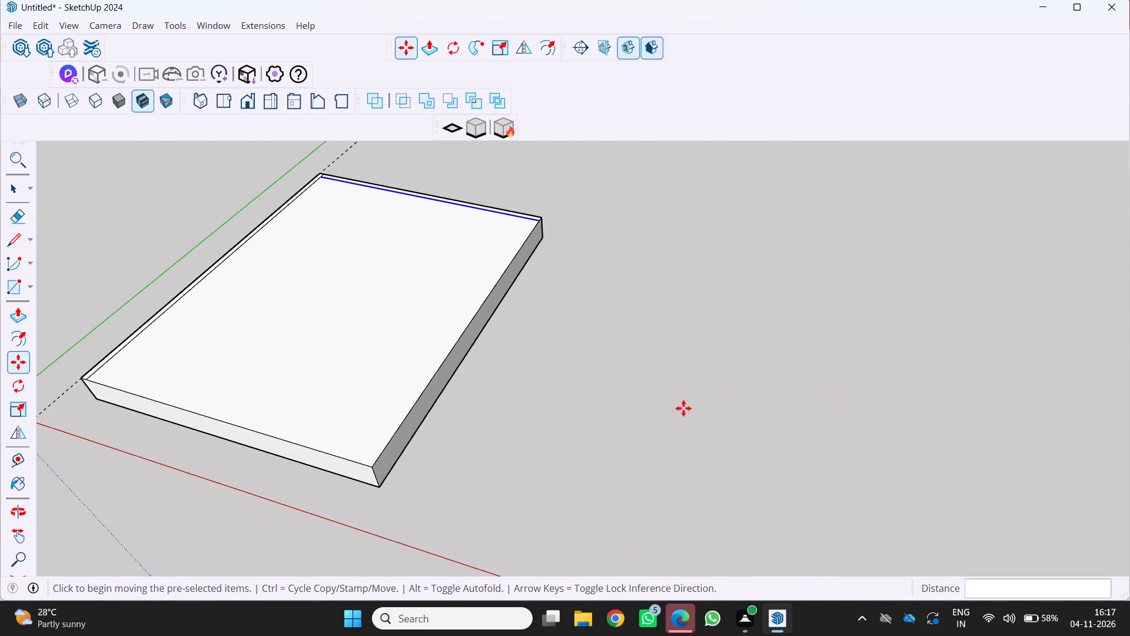
pyautogui.keyDown('shift'); pyautogui.moveTo(694, 407); pyautogui.dragTo(856, 395, button='middle'); pyautogui.keyUp('shift')
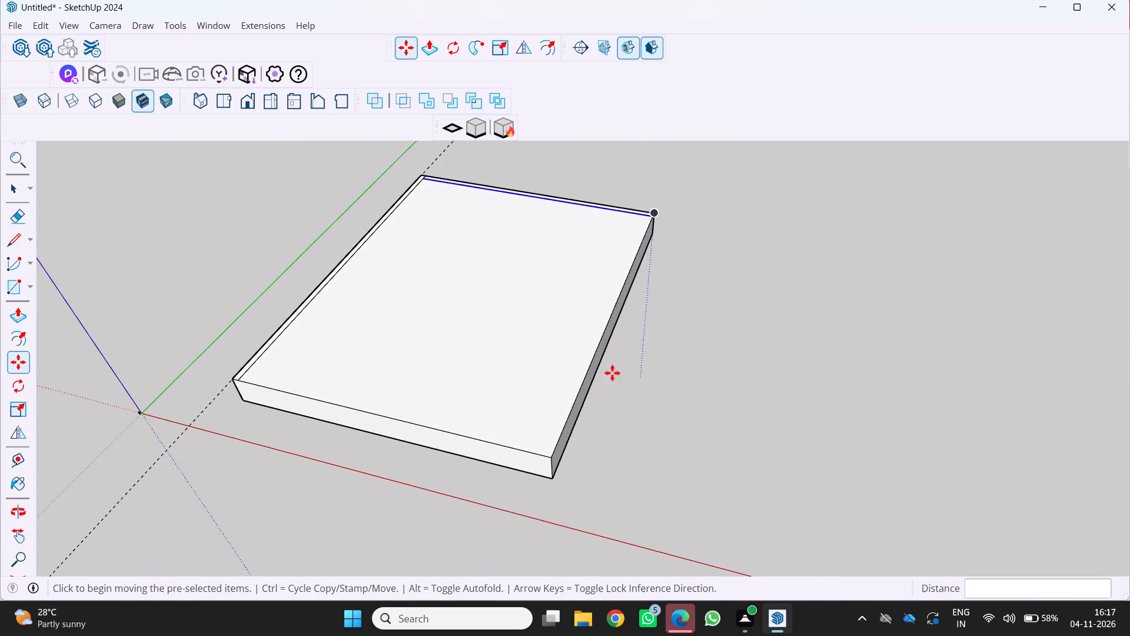
pyautogui.press('space')
pyautogui.moveTo(614, 367); pyautogui.dragTo(703, 370, button='middle')
pyautogui.press('space')
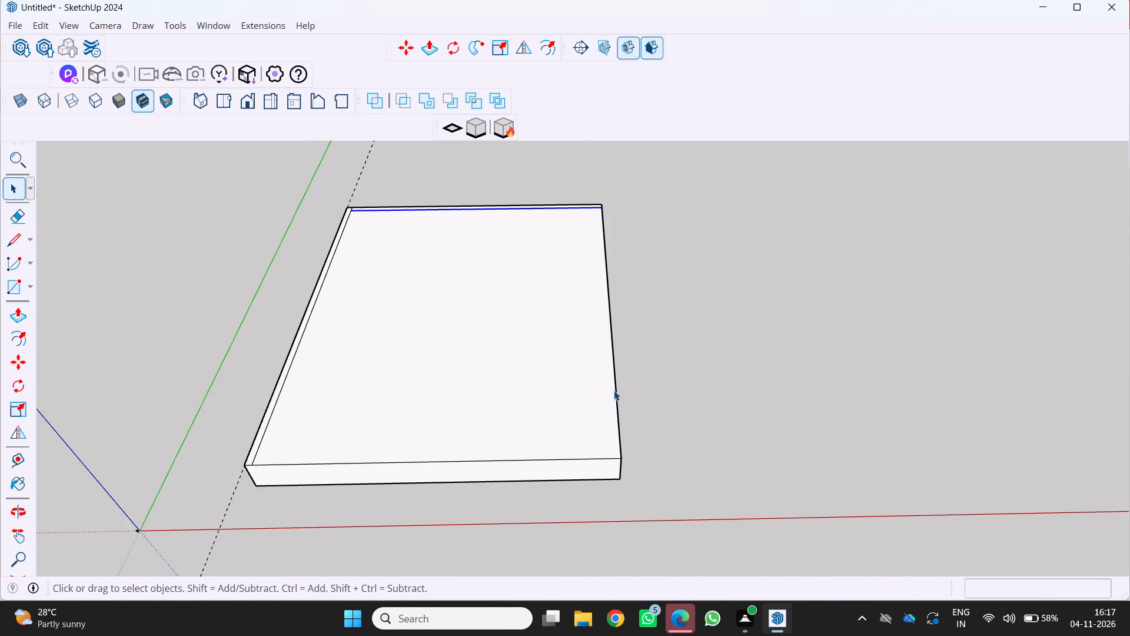
pyautogui.click(616, 393)
pyautogui.press('m')
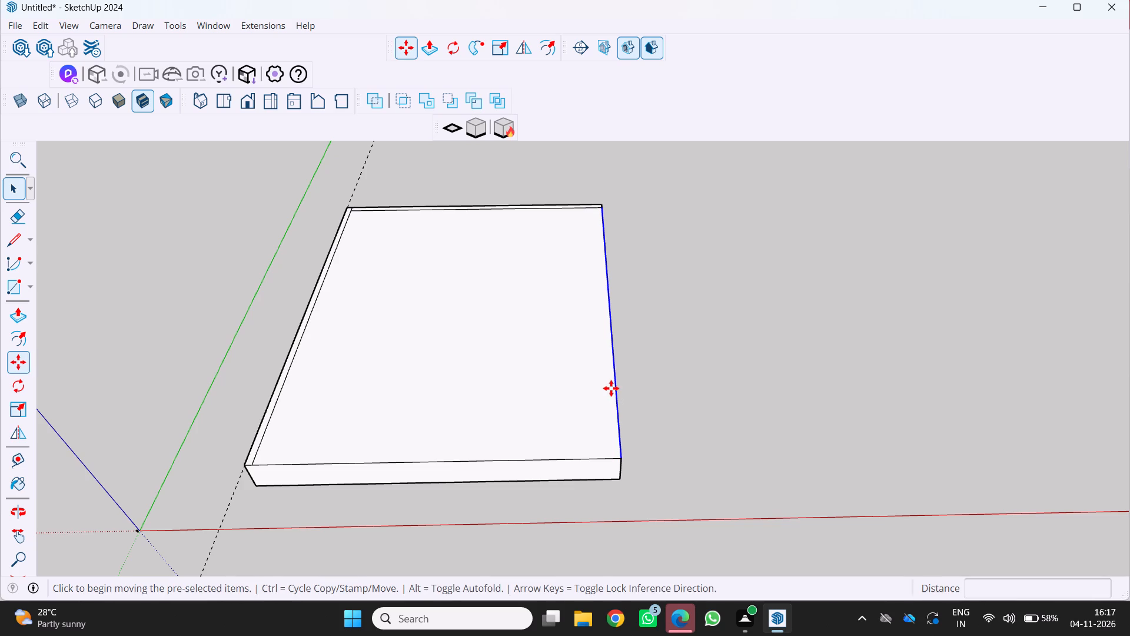
pyautogui.scroll(2, 617, 418)
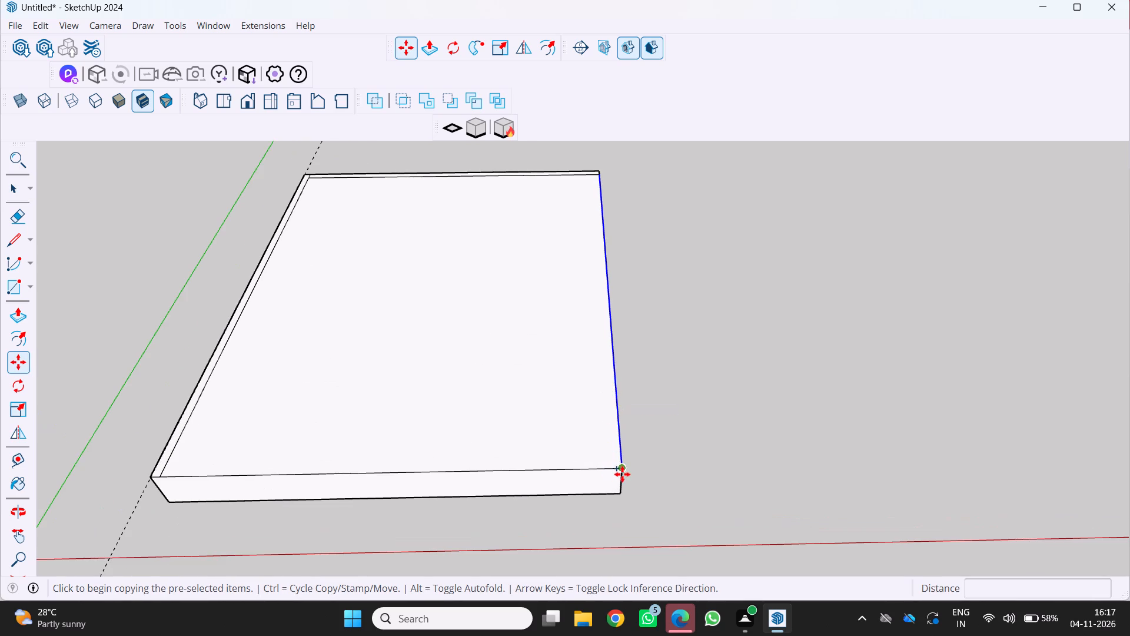
pyautogui.click(623, 473)
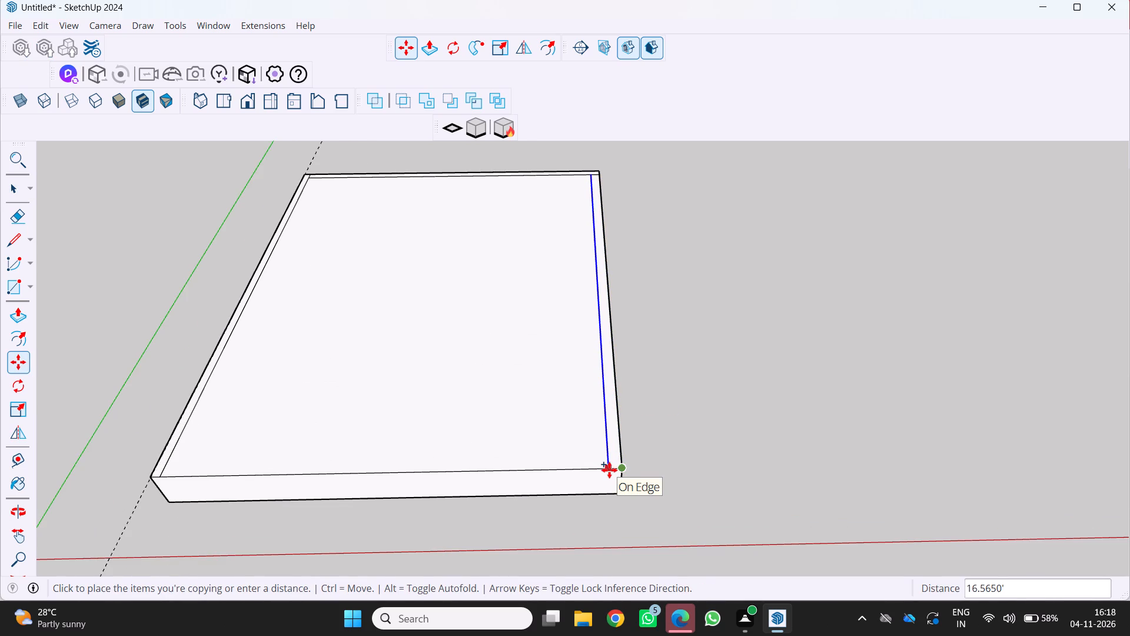
pyautogui.click(609, 470)
# Erase the short overlapping line segments at the two back corners to join the border into one U-shaped strip.
pyautogui.scroll(-4, 546, 448)
pyautogui.moveTo(549, 433); pyautogui.dragTo(663, 427, button='middle')
pyautogui.scroll(-3, 664, 426)
pyautogui.moveTo(616, 445); pyautogui.dragTo(519, 432, button='middle')
pyautogui.middleClick(519, 432)
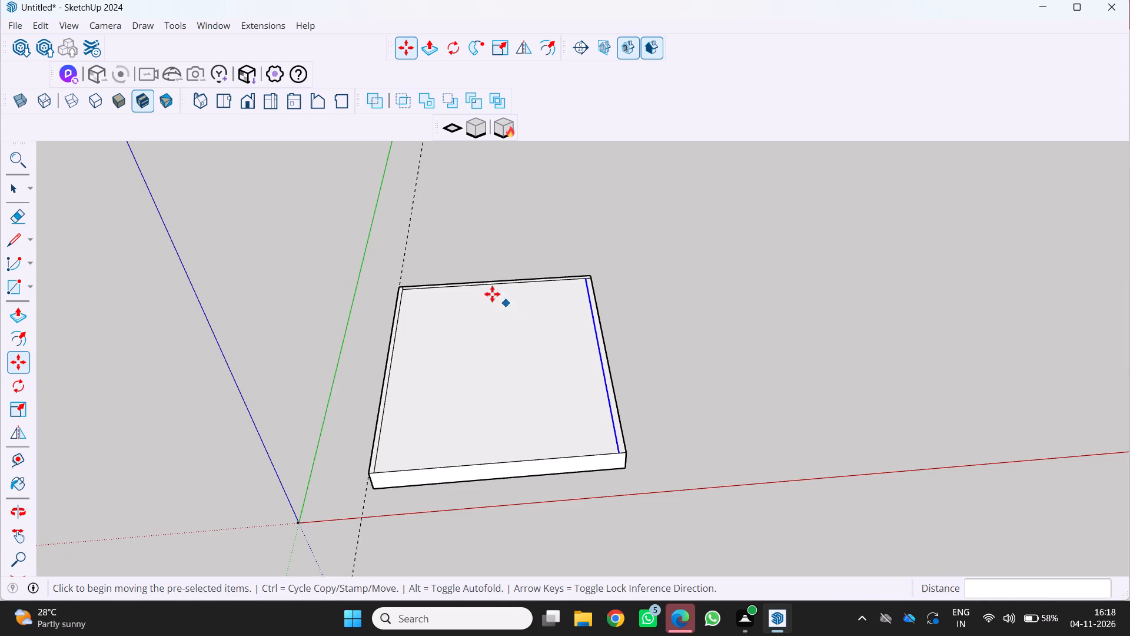
pyautogui.scroll(10, 395, 297)
pyautogui.press('e')
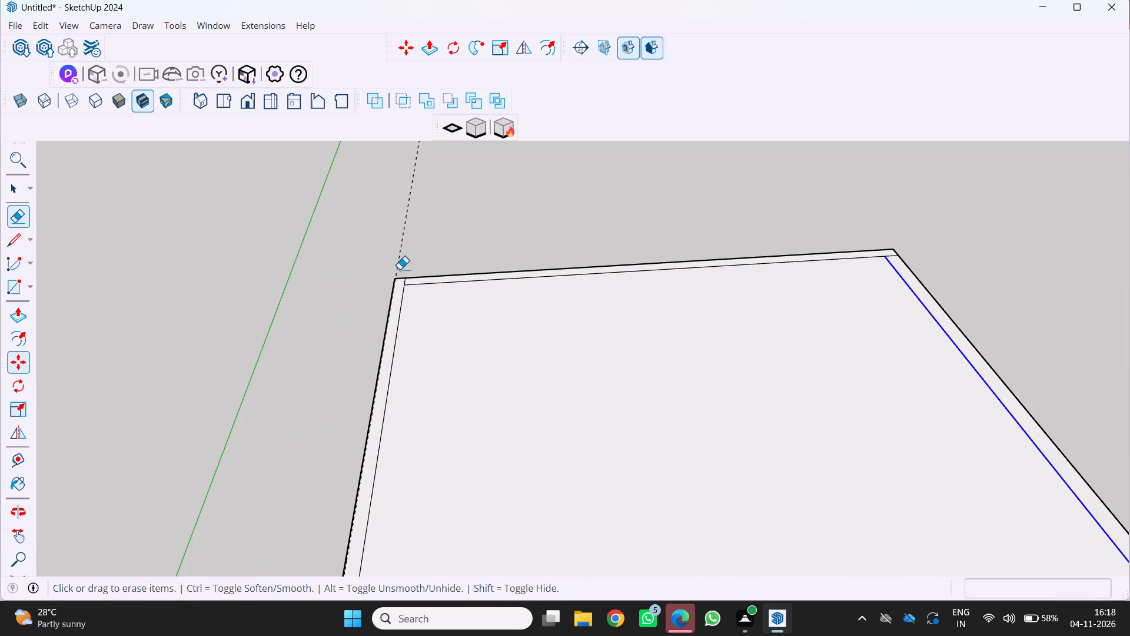
pyautogui.scroll(12, 400, 269)
pyautogui.click(402, 286)
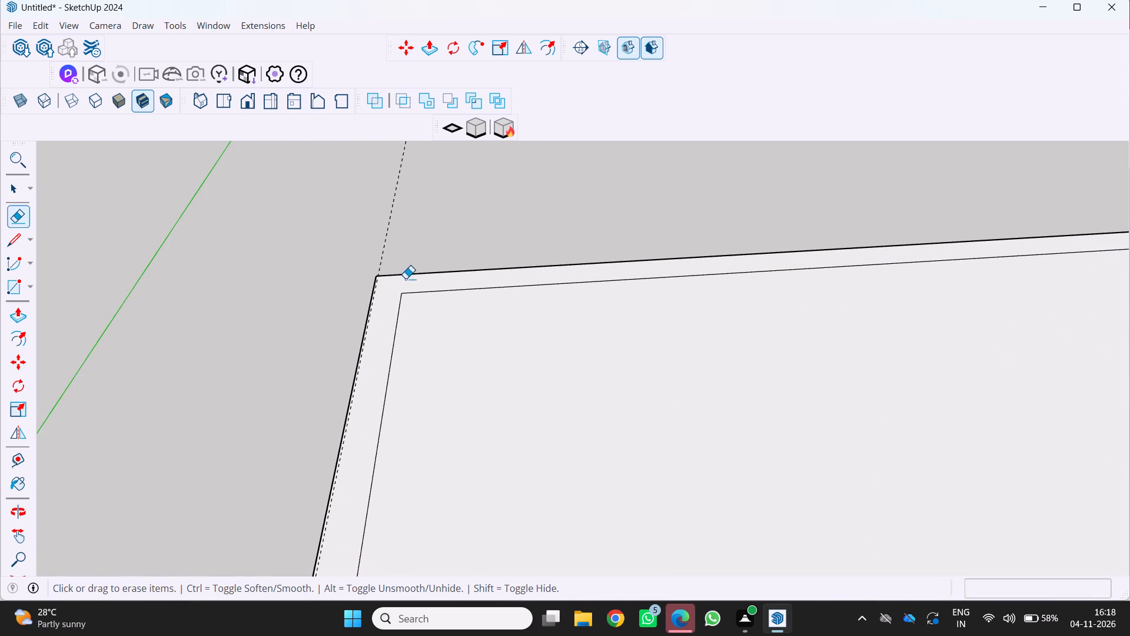
pyautogui.scroll(-17, 406, 279)
pyautogui.scroll(12, 697, 272)
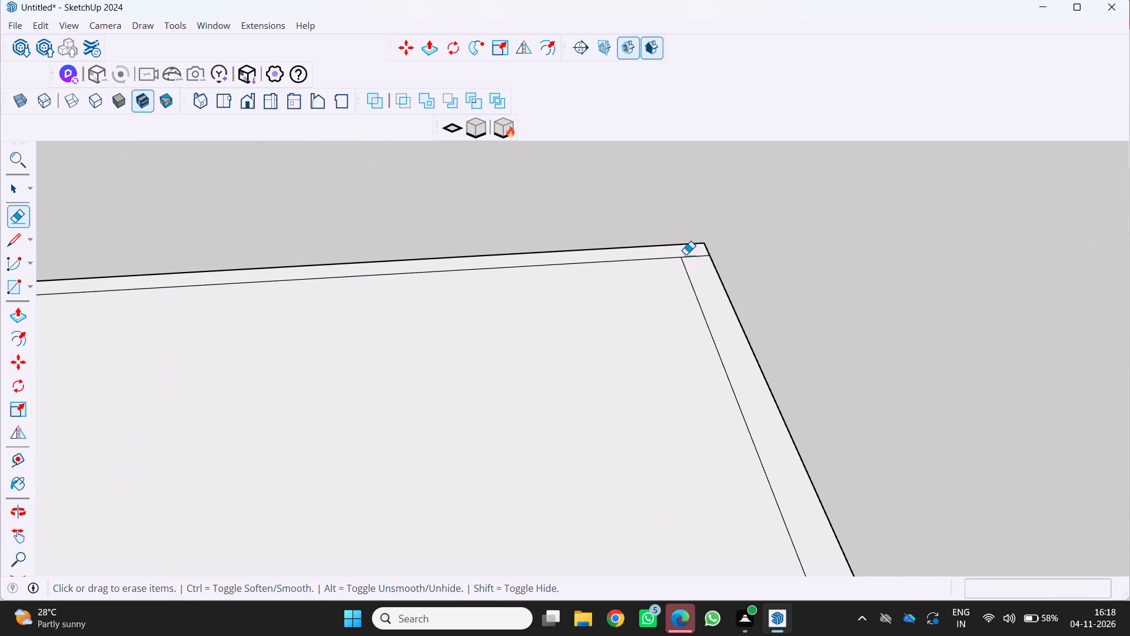
pyautogui.click(697, 257)
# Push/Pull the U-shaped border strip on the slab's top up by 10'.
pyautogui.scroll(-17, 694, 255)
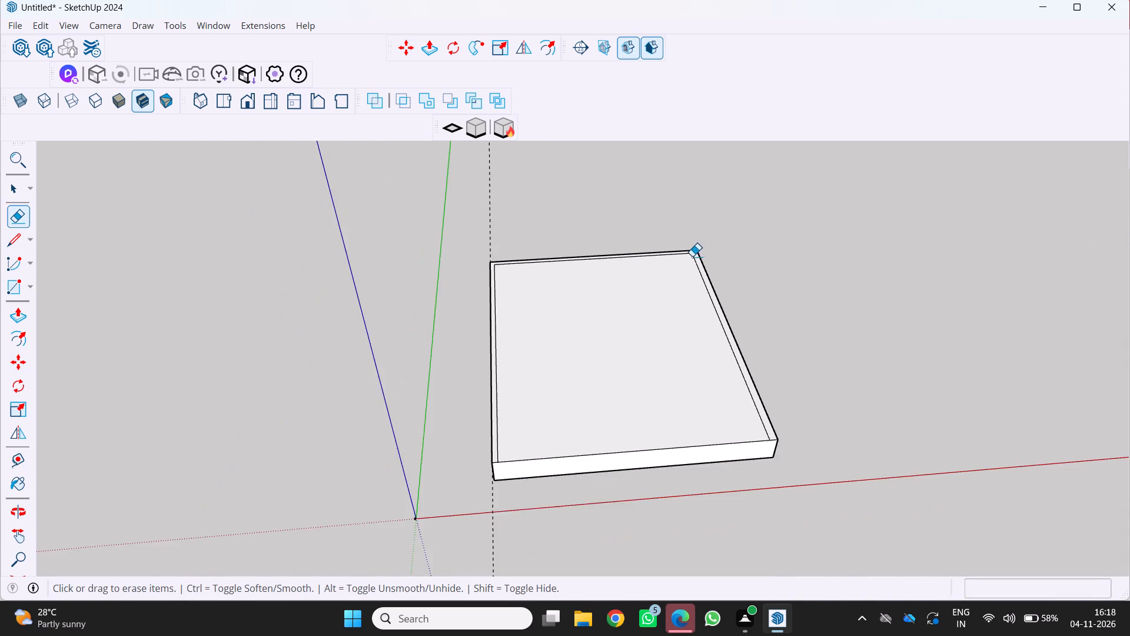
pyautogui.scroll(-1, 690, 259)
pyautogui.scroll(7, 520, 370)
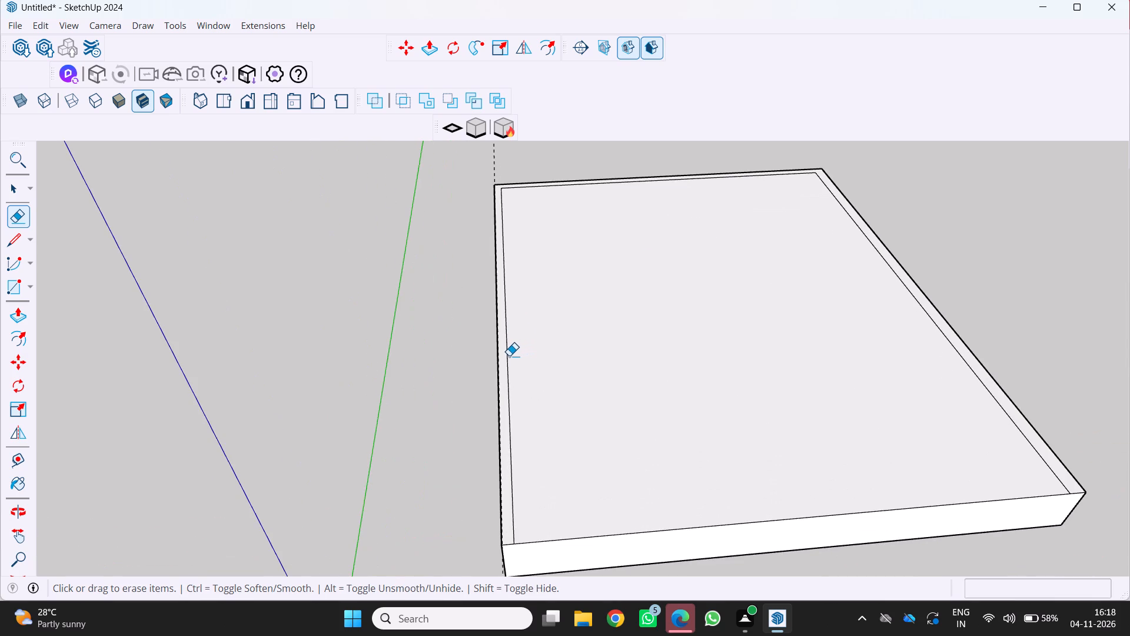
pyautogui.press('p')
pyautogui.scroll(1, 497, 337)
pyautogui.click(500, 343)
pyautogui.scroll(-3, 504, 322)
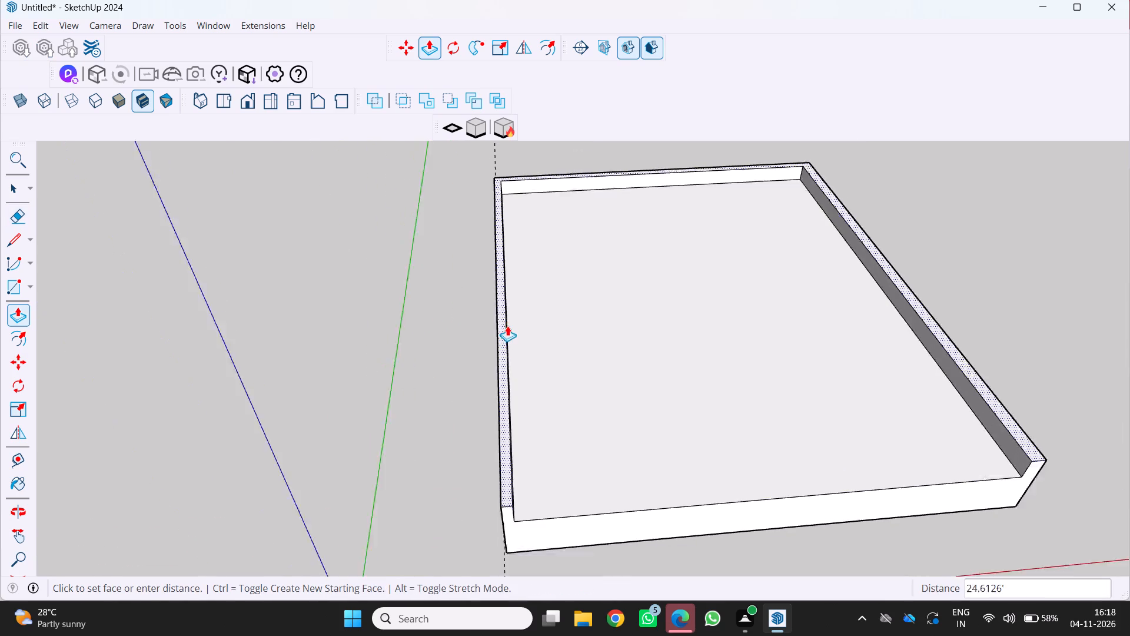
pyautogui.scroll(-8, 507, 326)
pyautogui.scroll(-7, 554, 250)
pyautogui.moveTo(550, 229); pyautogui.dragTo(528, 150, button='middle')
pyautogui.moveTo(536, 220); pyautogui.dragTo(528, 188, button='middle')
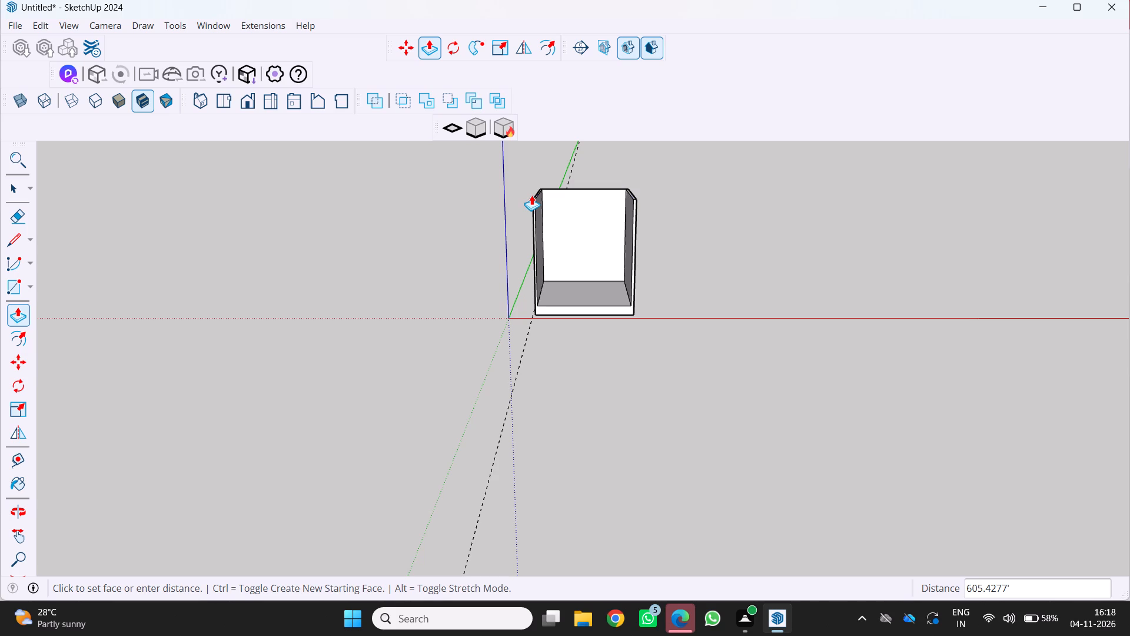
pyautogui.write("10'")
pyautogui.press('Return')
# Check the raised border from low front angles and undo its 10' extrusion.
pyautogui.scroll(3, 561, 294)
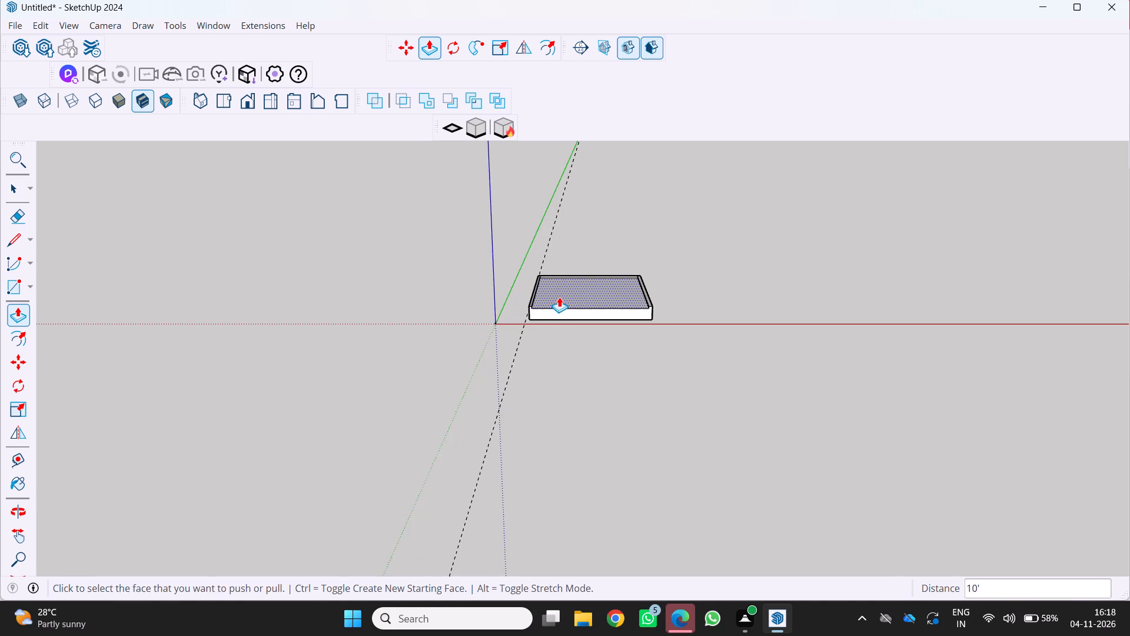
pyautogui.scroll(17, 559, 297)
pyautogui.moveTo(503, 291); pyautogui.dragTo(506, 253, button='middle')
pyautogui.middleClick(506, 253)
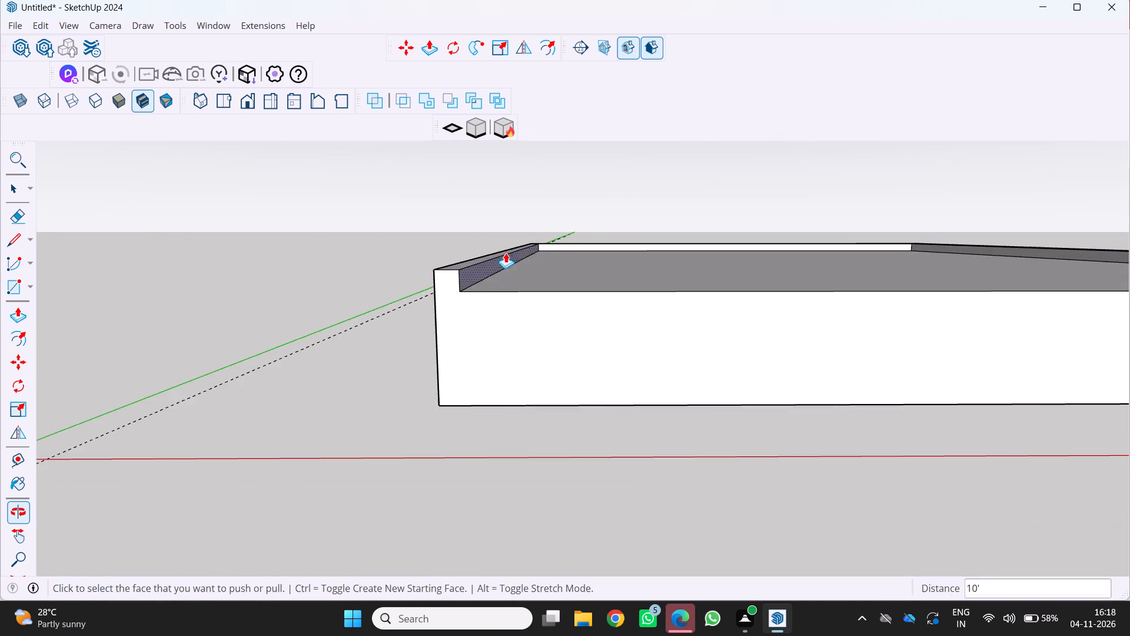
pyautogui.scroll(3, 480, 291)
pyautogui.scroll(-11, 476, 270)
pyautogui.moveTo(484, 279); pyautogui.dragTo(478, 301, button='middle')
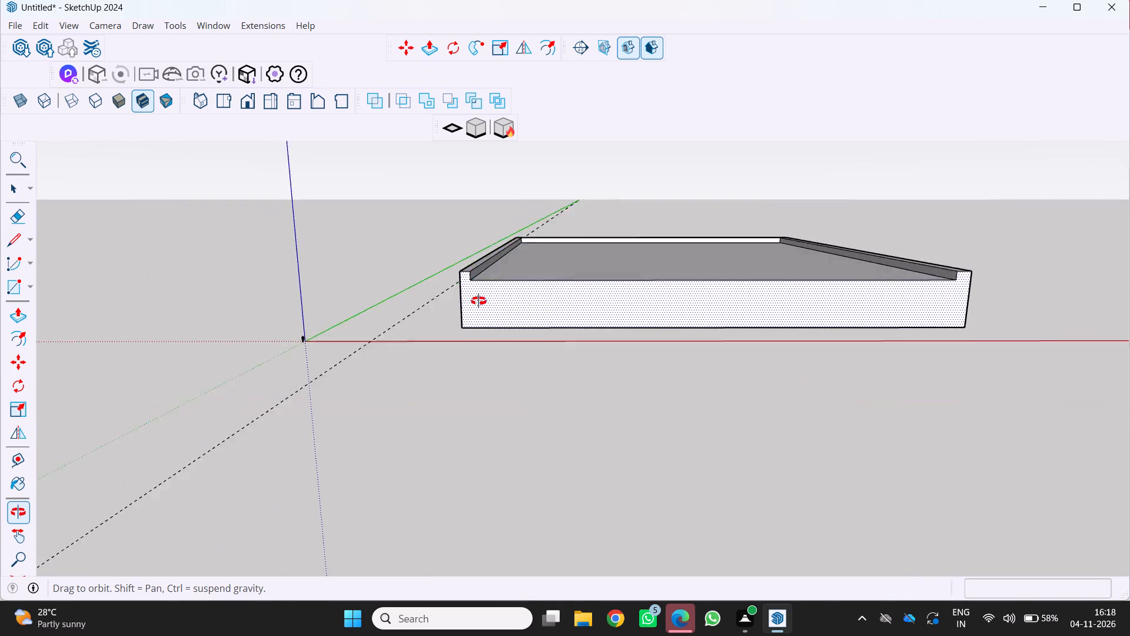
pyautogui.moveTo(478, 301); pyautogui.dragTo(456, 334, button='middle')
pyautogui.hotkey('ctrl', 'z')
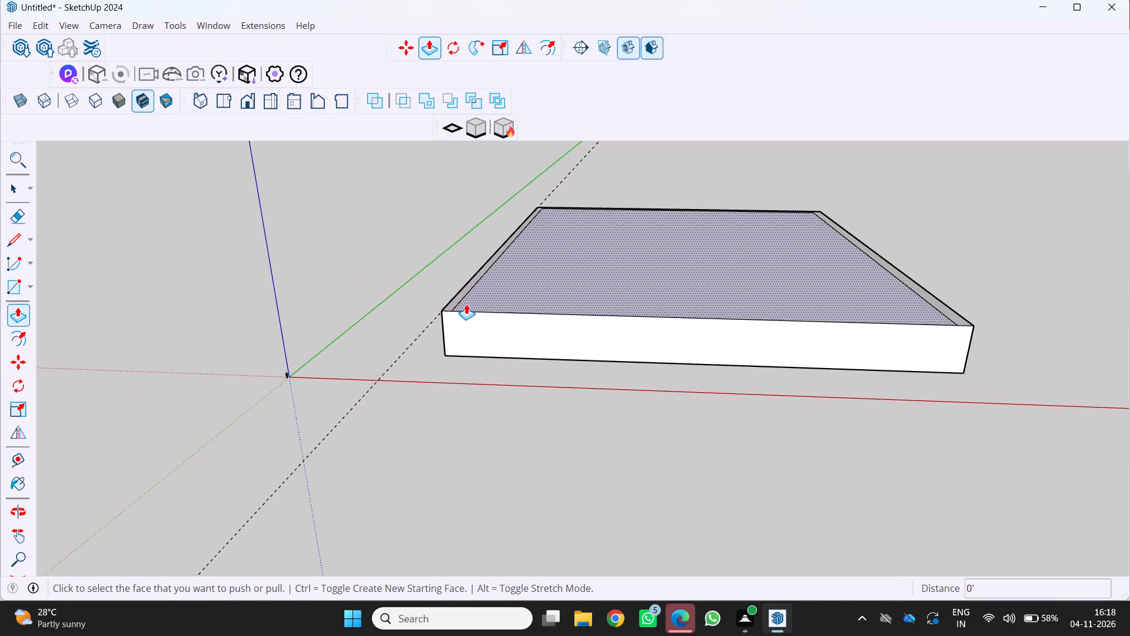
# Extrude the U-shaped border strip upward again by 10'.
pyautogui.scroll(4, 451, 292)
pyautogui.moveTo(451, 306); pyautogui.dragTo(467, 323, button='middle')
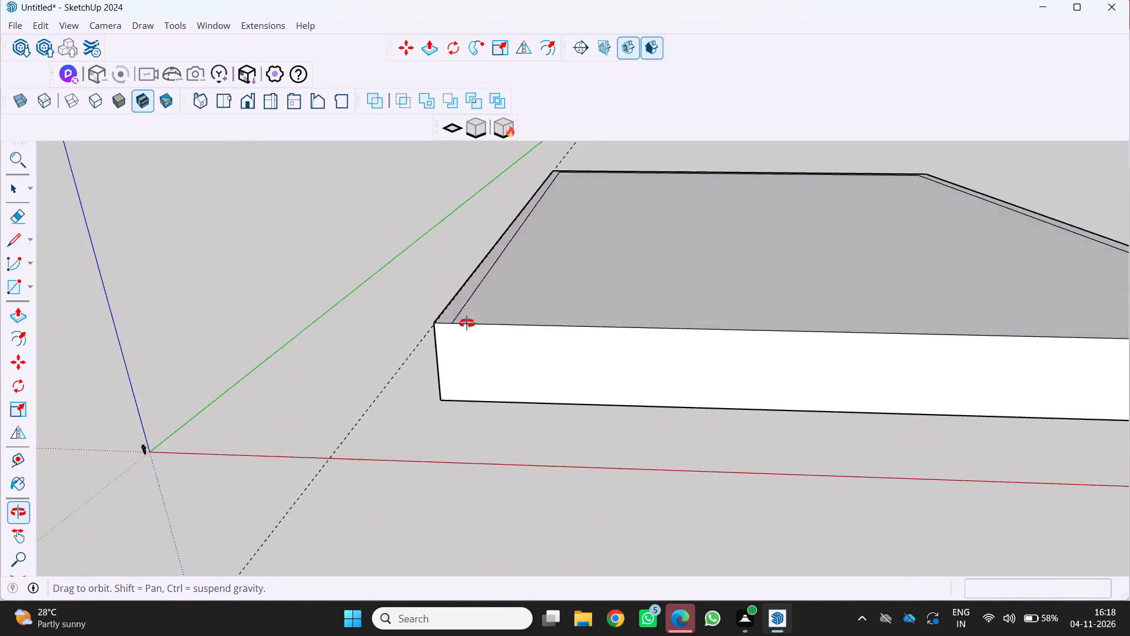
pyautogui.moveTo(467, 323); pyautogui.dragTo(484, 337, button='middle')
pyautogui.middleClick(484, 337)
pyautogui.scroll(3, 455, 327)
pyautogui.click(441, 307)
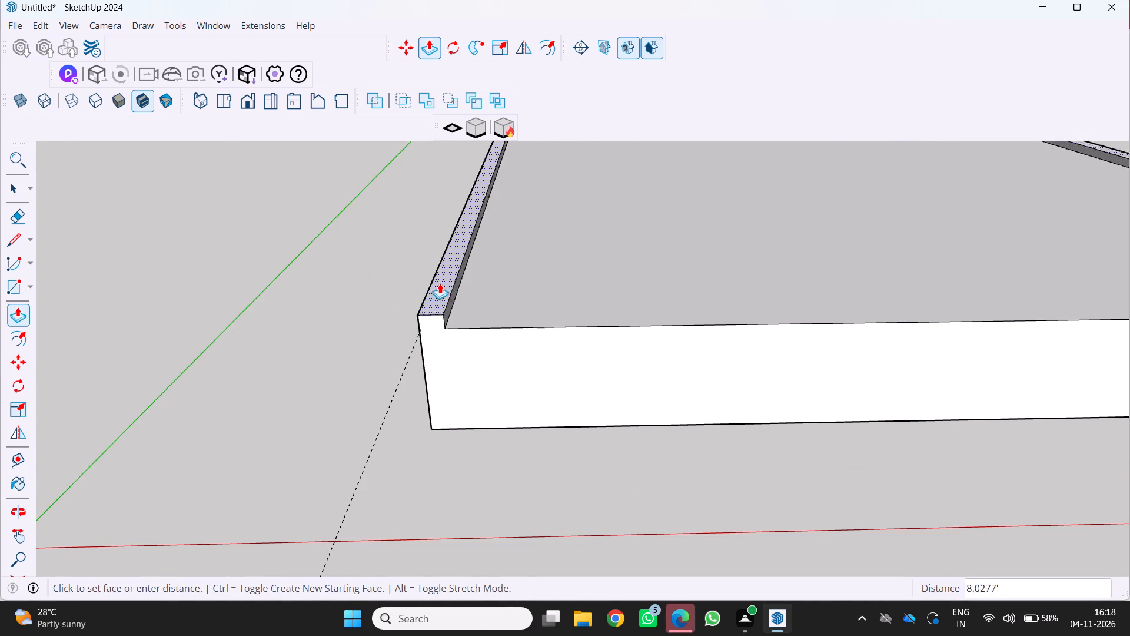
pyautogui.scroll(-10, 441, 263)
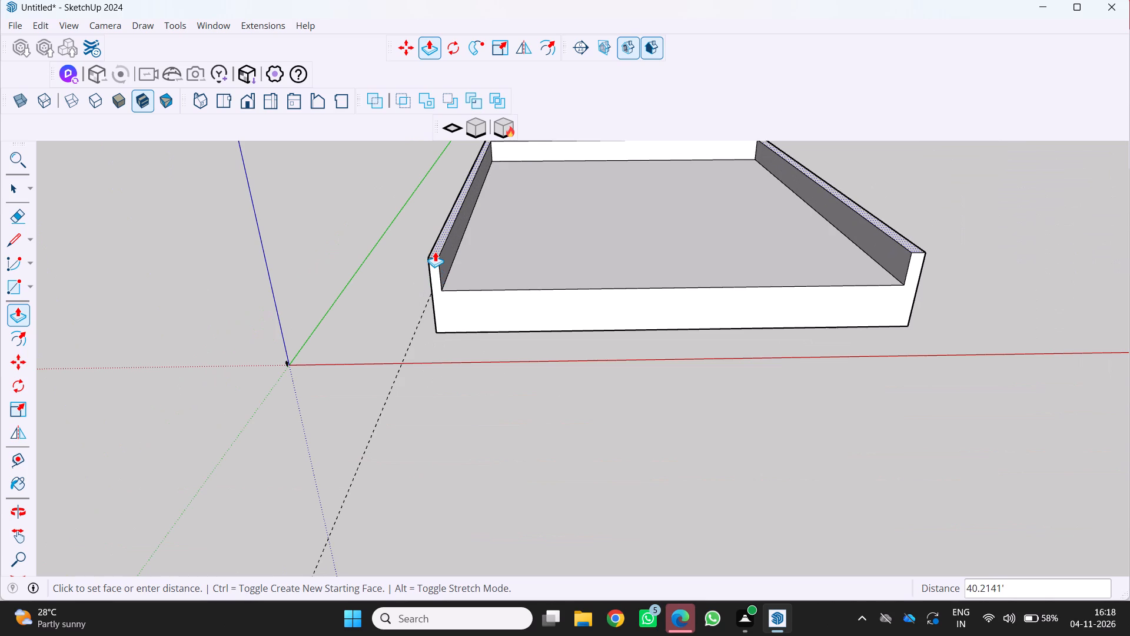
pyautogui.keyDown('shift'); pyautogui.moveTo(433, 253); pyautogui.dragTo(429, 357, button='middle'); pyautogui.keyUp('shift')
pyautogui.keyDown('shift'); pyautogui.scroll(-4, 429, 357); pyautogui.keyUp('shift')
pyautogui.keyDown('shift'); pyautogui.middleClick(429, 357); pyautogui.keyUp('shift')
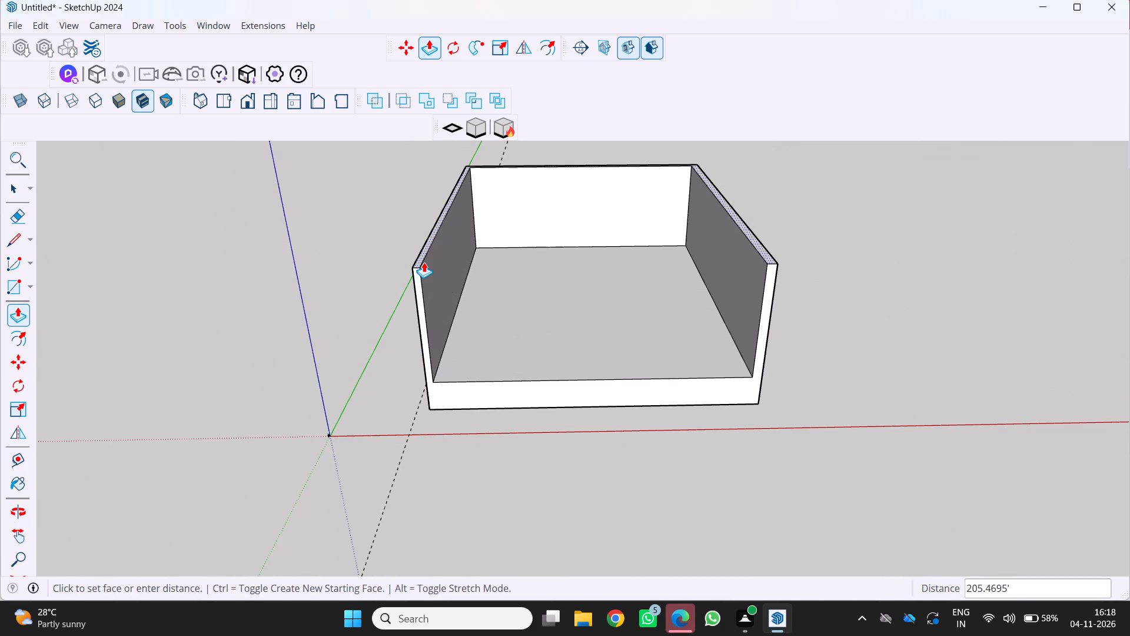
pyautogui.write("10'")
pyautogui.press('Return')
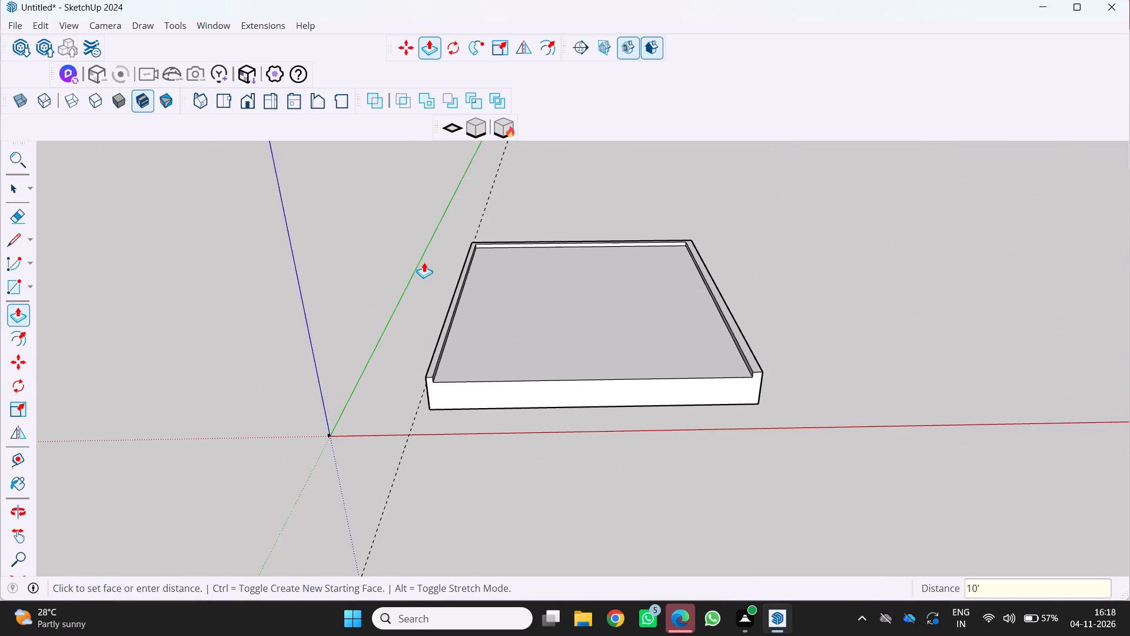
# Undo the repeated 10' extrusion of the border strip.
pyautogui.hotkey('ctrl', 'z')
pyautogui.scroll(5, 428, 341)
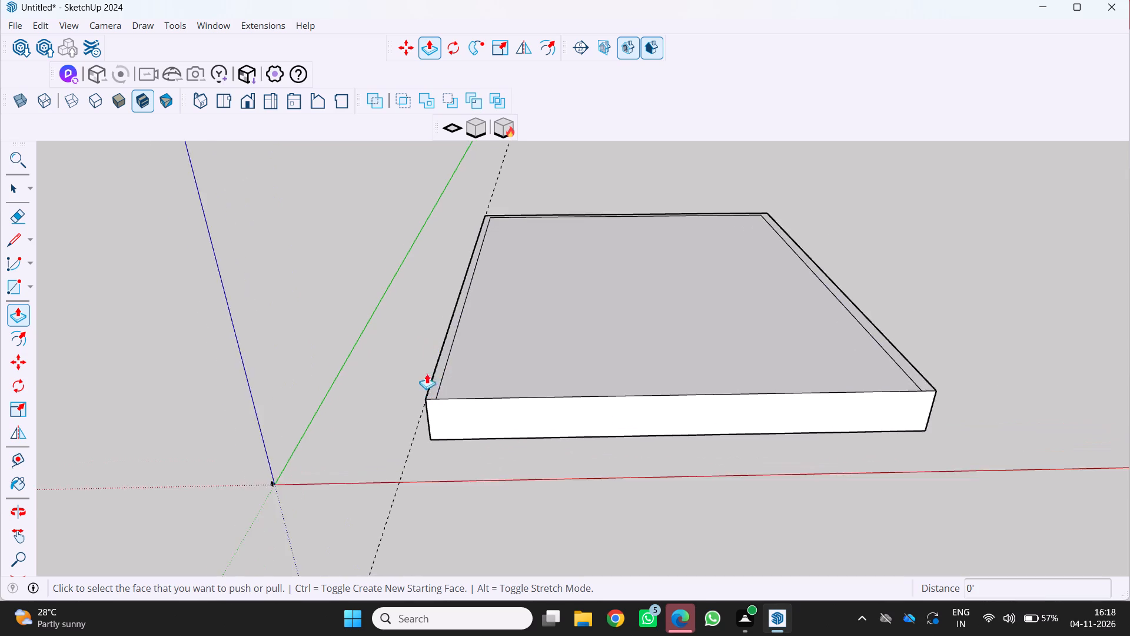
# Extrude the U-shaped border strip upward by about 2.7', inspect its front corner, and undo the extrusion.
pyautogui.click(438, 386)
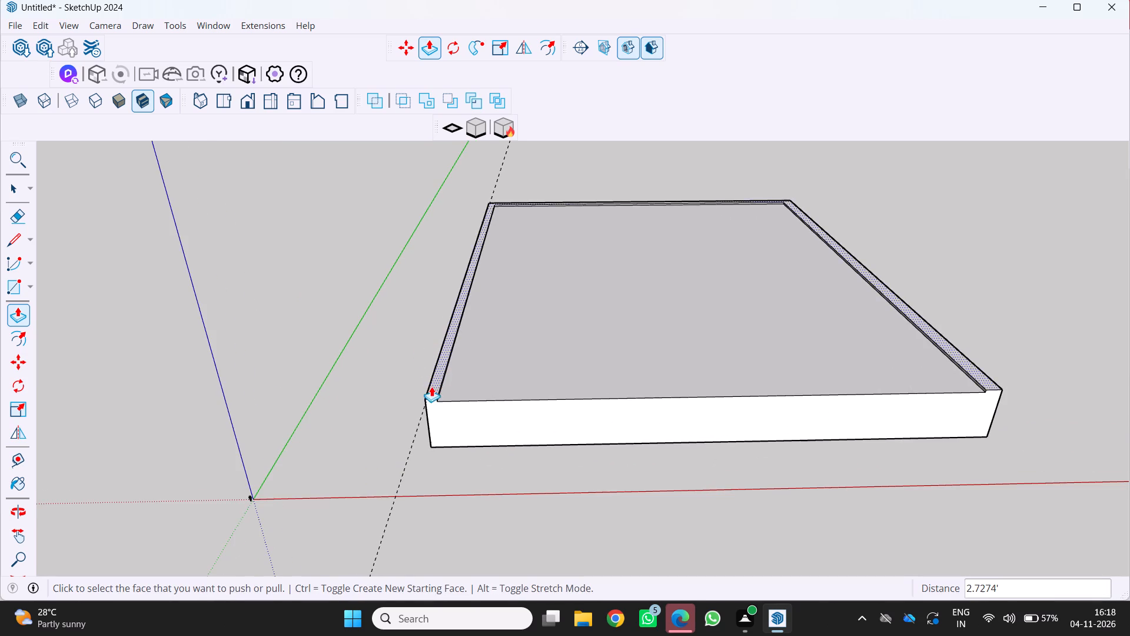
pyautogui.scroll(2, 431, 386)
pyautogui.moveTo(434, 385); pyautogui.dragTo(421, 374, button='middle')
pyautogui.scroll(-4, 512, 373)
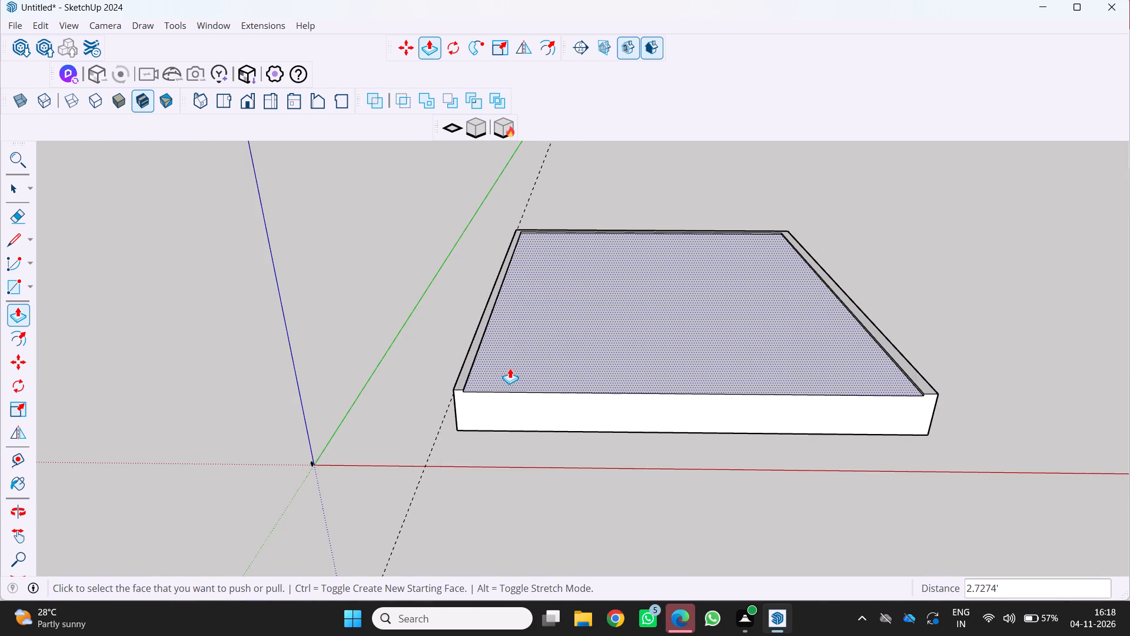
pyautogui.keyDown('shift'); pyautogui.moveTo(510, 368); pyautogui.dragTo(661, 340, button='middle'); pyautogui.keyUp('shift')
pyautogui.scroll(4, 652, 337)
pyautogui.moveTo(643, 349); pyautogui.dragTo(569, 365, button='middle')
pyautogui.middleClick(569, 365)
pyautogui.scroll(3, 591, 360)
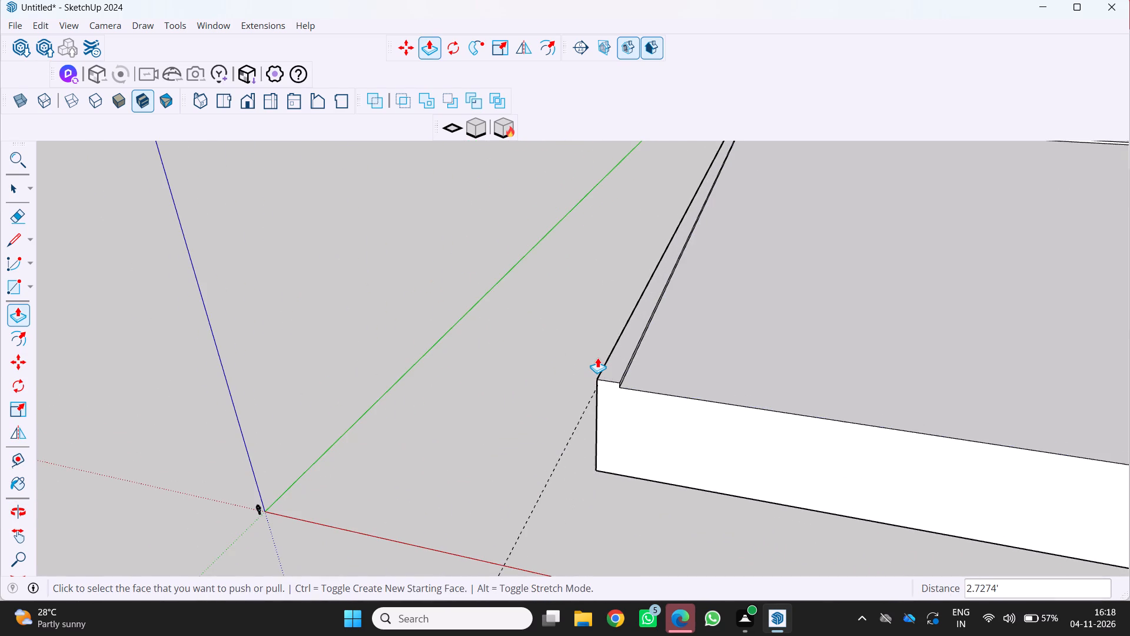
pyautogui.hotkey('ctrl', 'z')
# Push/Pull the U-shaped border strip up freehand by about 255' to form tall walls on three sides of the slab.
pyautogui.scroll(4, 619, 356)
pyautogui.click(616, 366)
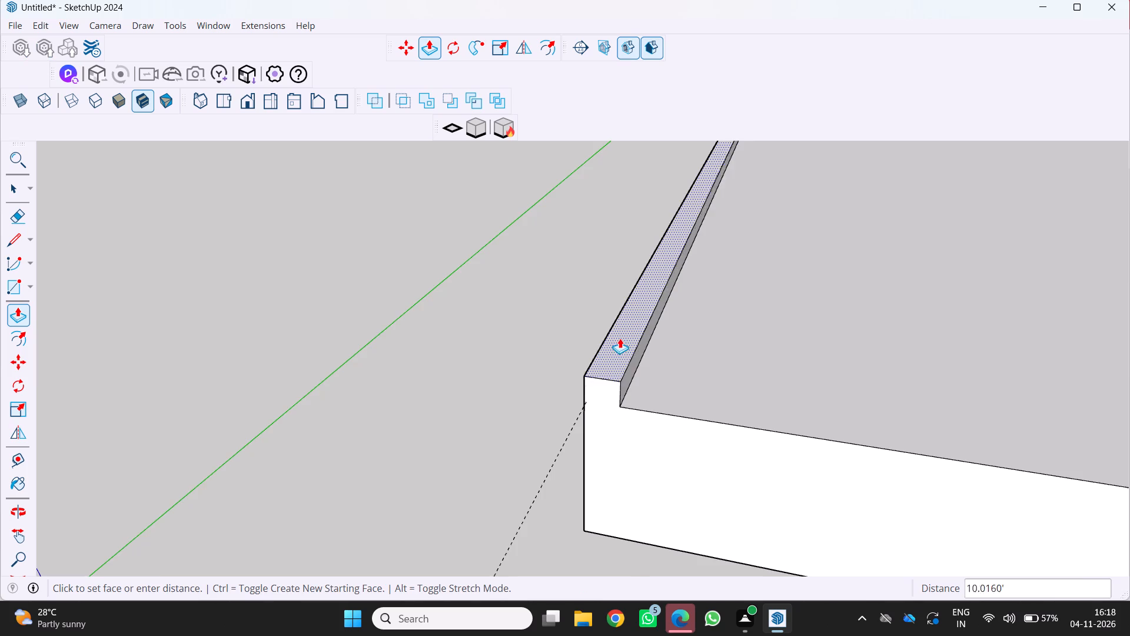
pyautogui.scroll(-8, 620, 334)
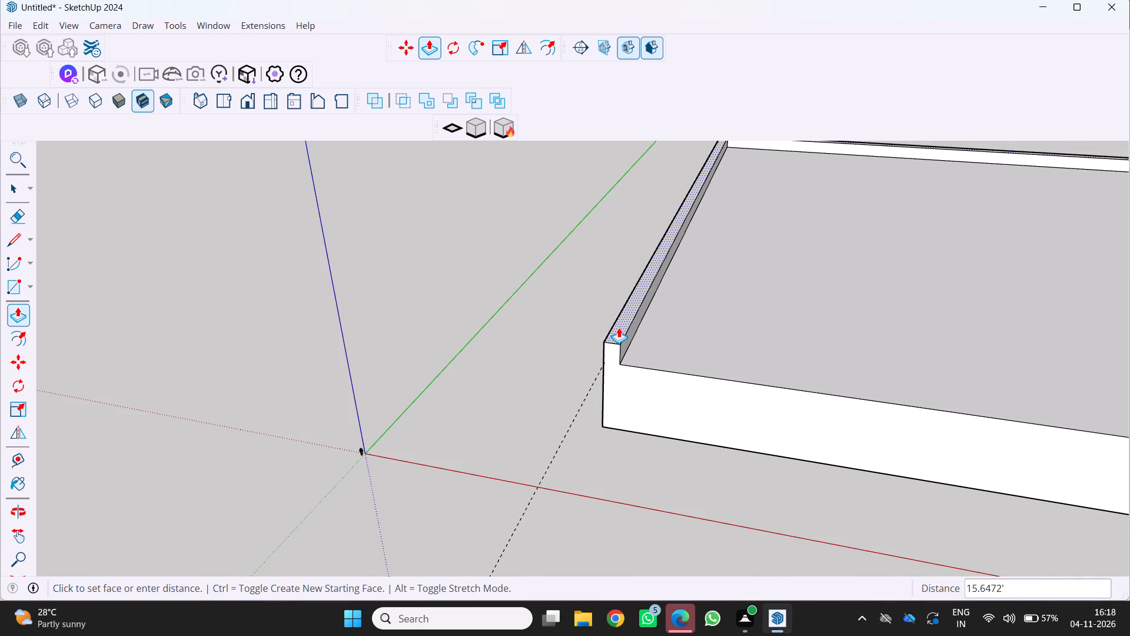
pyautogui.scroll(-5, 606, 317)
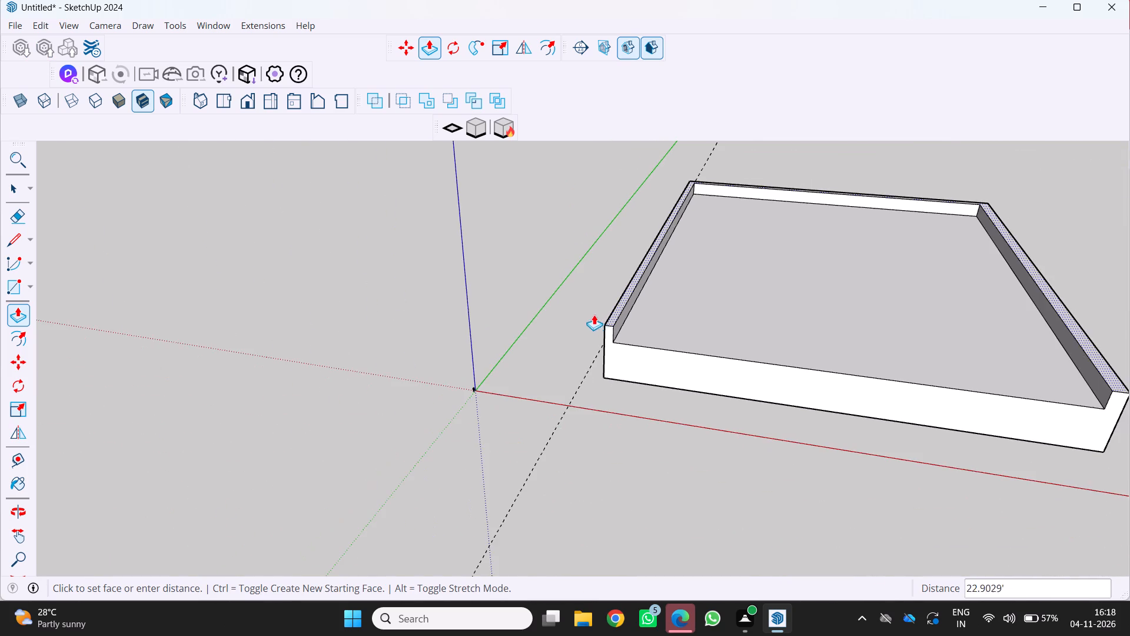
pyautogui.scroll(-1, 590, 317)
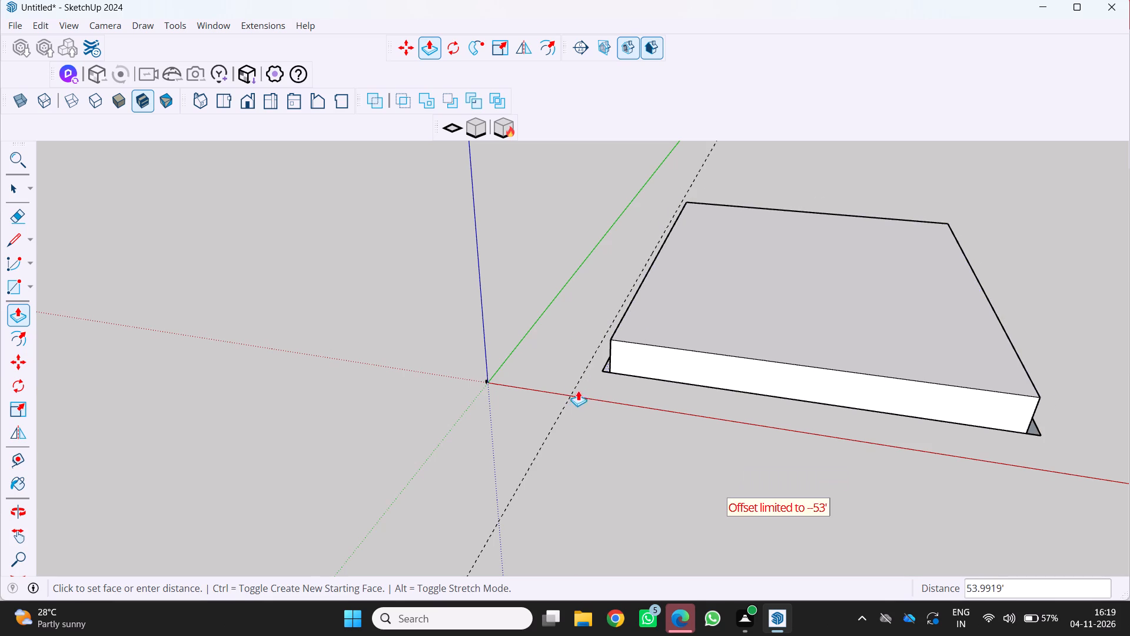
pyautogui.moveTo(563, 375); pyautogui.dragTo(543, 397, button='middle')
pyautogui.middleClick(543, 397)
pyautogui.middleClick(546, 397)
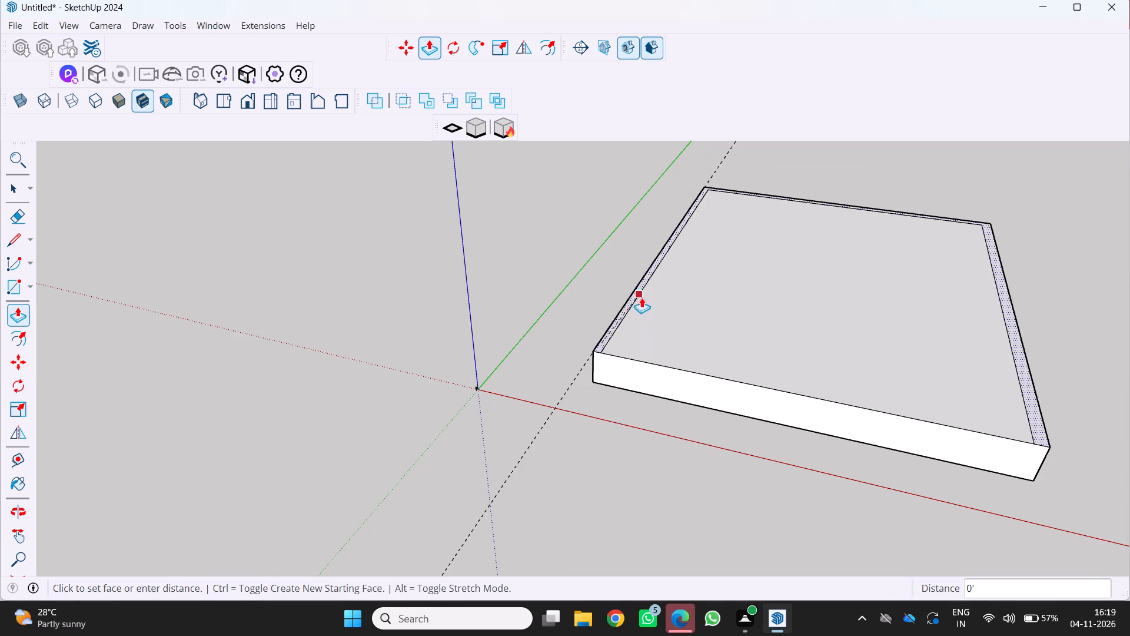
pyautogui.scroll(-6, 633, 309)
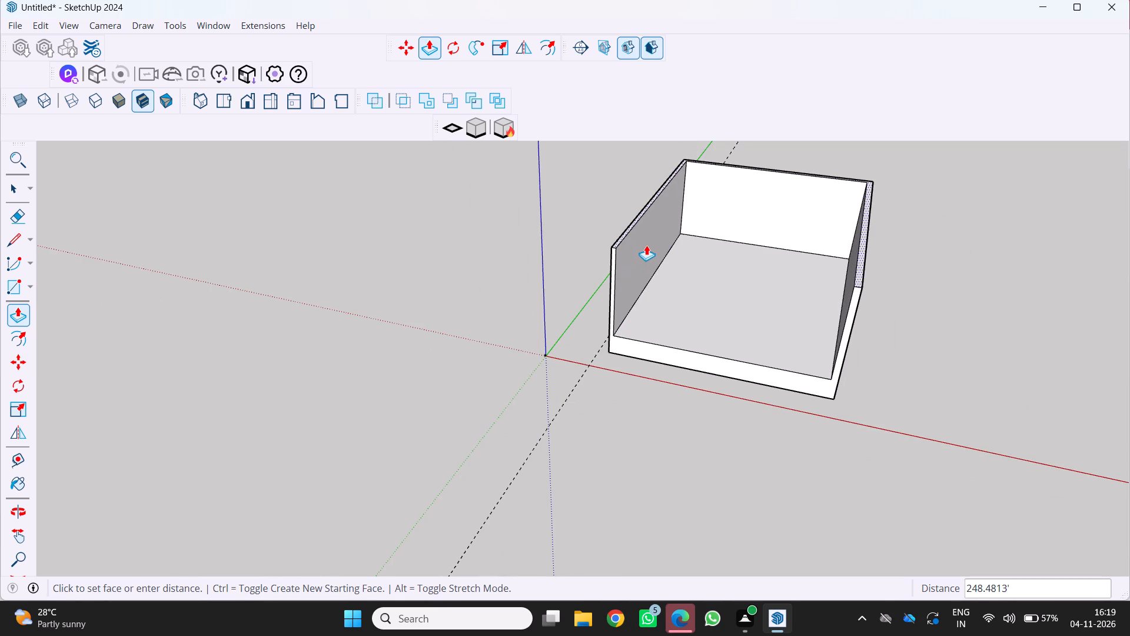
pyautogui.click(647, 243)
# Examine the three raised walls and the enclosed floor from the front, both sides, above and low angles.
pyautogui.moveTo(641, 260); pyautogui.dragTo(826, 163, button='middle')
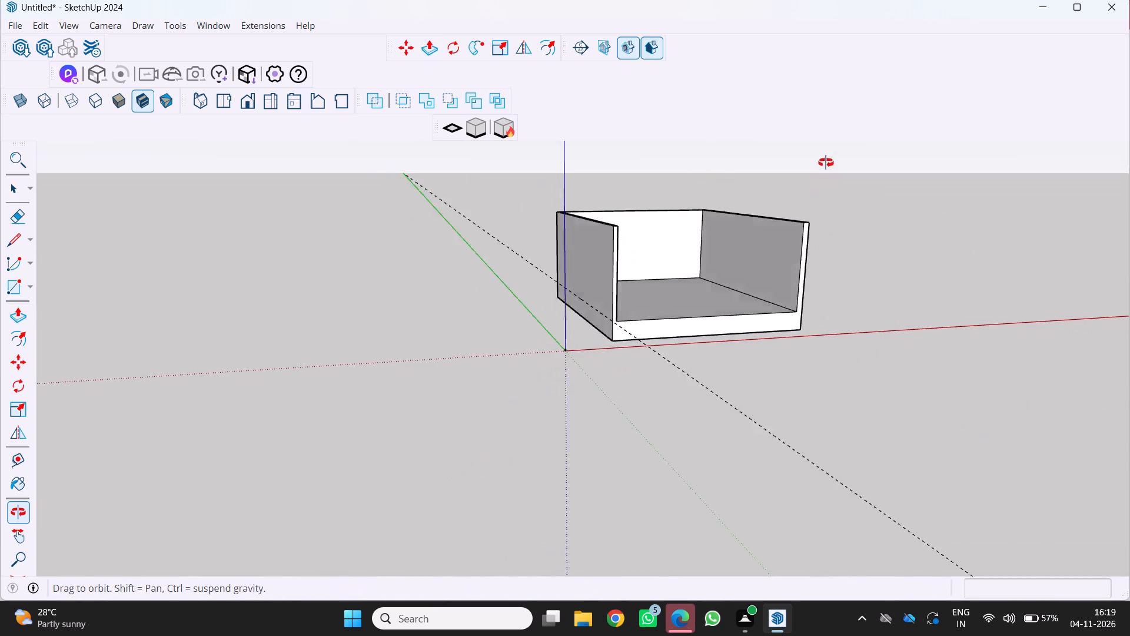
pyautogui.moveTo(826, 163); pyautogui.dragTo(826, 162, button='middle')
pyautogui.middleClick(826, 162)
pyautogui.scroll(4, 696, 268)
pyautogui.moveTo(686, 281); pyautogui.dragTo(579, 284, button='middle')
pyautogui.scroll(1, 588, 284)
pyautogui.middleClick(579, 284)
pyautogui.middleClick(579, 284)
pyautogui.scroll(-3, 589, 286)
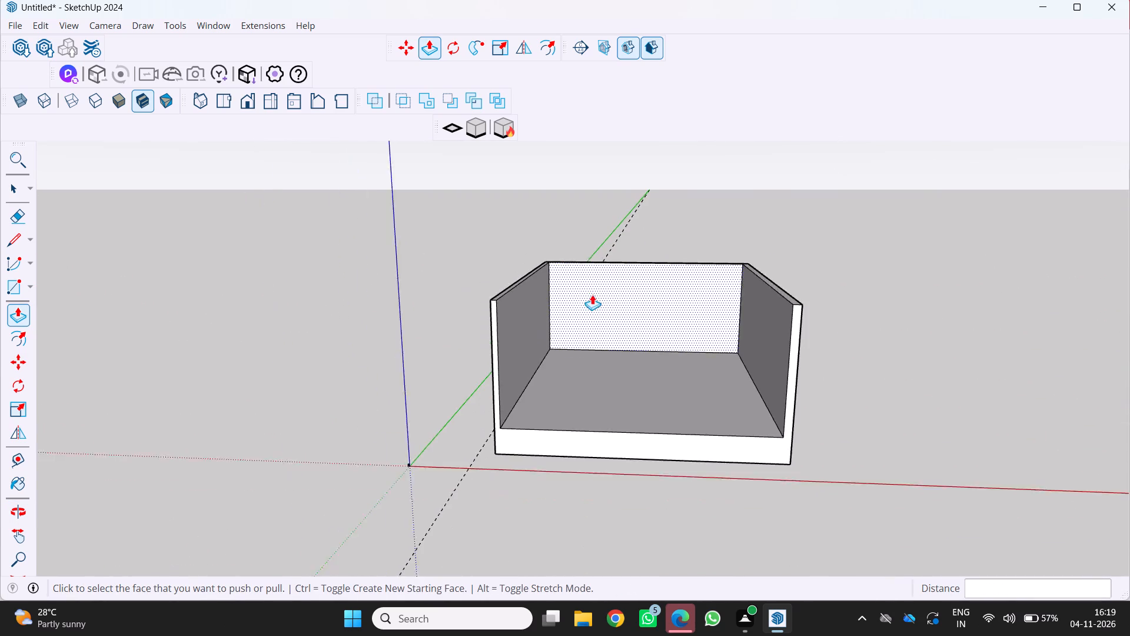
pyautogui.scroll(-1, 592, 294)
pyautogui.moveTo(594, 307); pyautogui.dragTo(607, 280, button='middle')
pyautogui.scroll(1, 598, 300)
pyautogui.middleClick(607, 280)
pyautogui.moveTo(636, 357); pyautogui.dragTo(573, 404, button='middle')
pyautogui.scroll(1, 626, 370)
pyautogui.middleClick(573, 403)
pyautogui.moveTo(600, 298); pyautogui.dragTo(600, 297, button='middle')
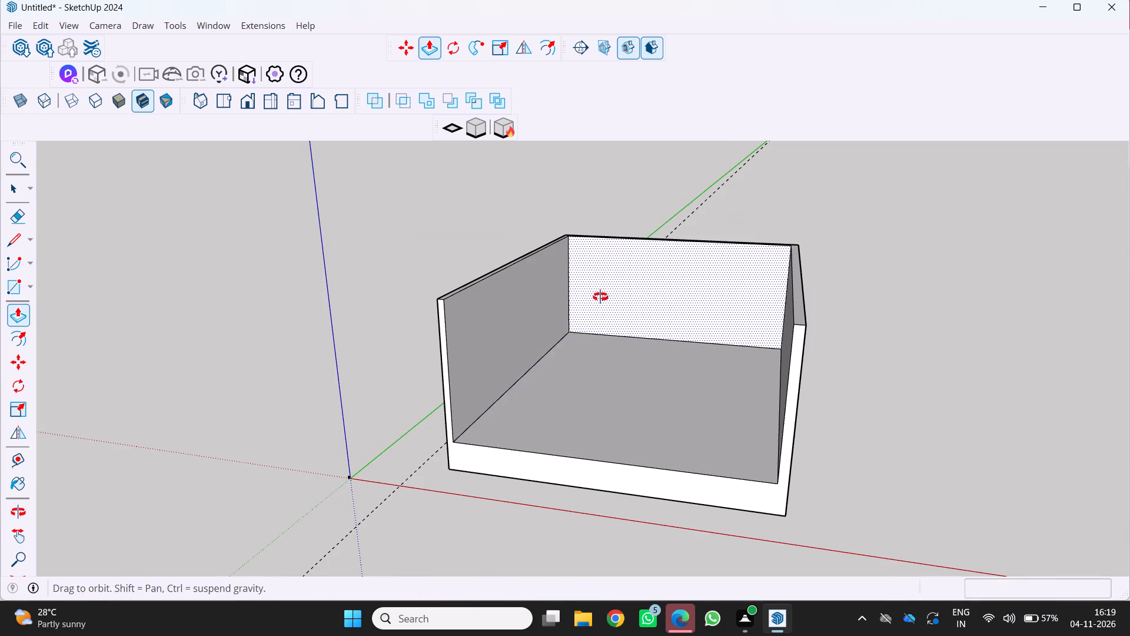
pyautogui.moveTo(600, 297); pyautogui.dragTo(620, 239, button='middle')
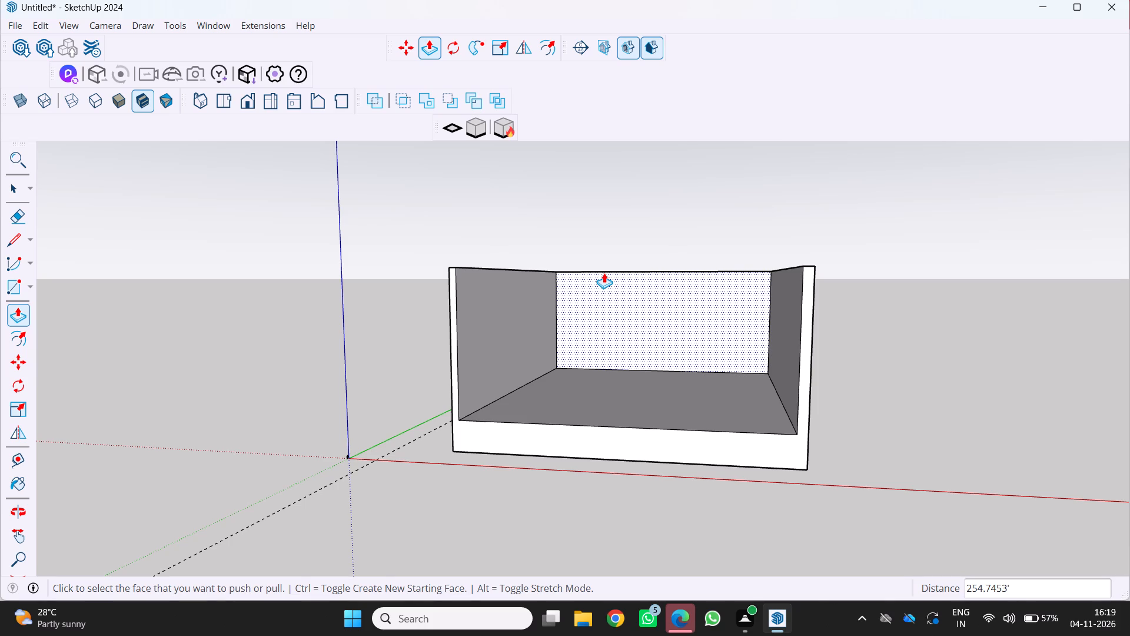
pyautogui.moveTo(606, 341); pyautogui.dragTo(683, 412, button='middle')
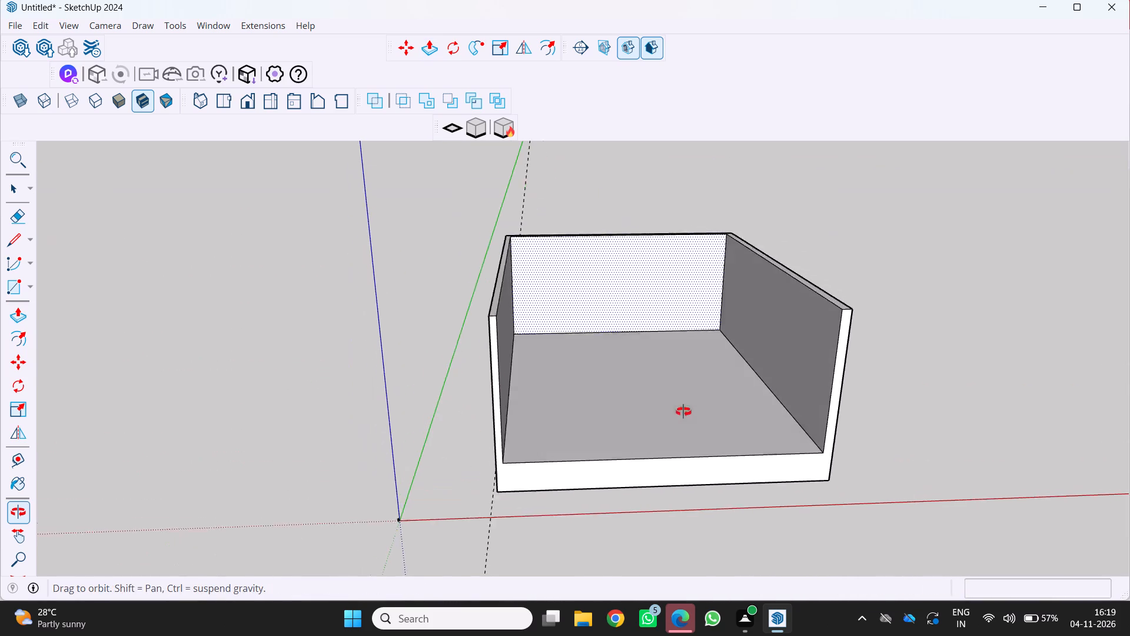
pyautogui.moveTo(683, 412); pyautogui.dragTo(682, 416, button='middle')
pyautogui.scroll(-3, 624, 362)
pyautogui.moveTo(585, 369); pyautogui.dragTo(498, 305, button='middle')
pyautogui.scroll(4, 504, 300)
pyautogui.moveTo(516, 290); pyautogui.dragTo(580, 343, button='middle')
pyautogui.middleClick(580, 343)
pyautogui.scroll(3, 515, 332)
pyautogui.moveTo(519, 327); pyautogui.dragTo(499, 322, button='middle')
pyautogui.middleClick(499, 322)
pyautogui.scroll(-5, 515, 315)
pyautogui.moveTo(663, 321); pyautogui.dragTo(600, 278, button='middle')
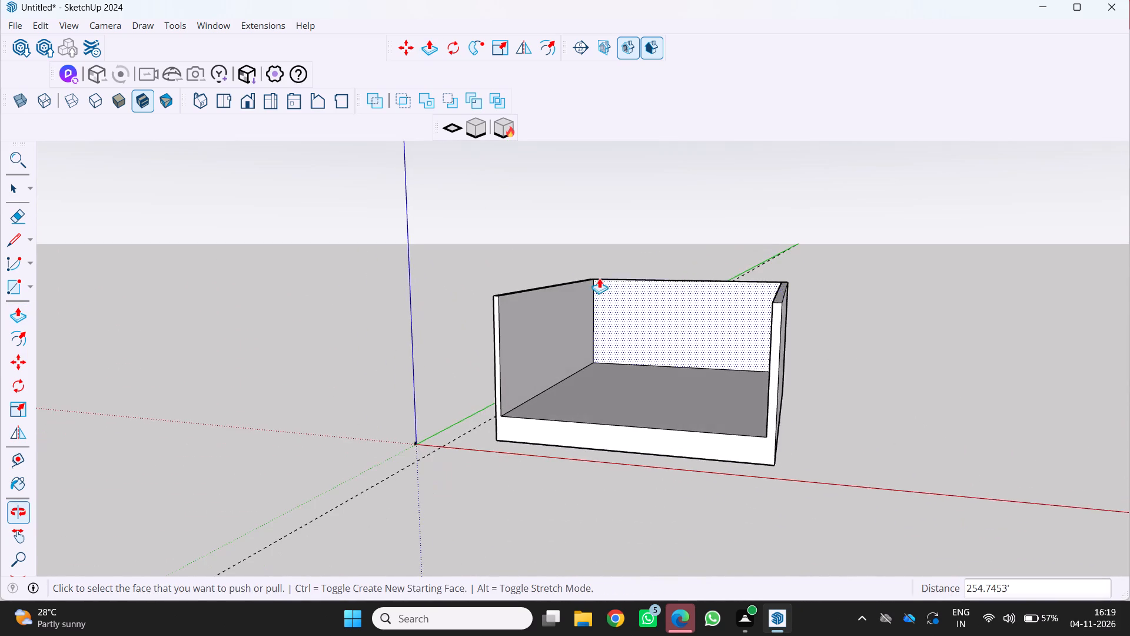
pyautogui.middleClick(600, 278)
pyautogui.scroll(2, 633, 340)
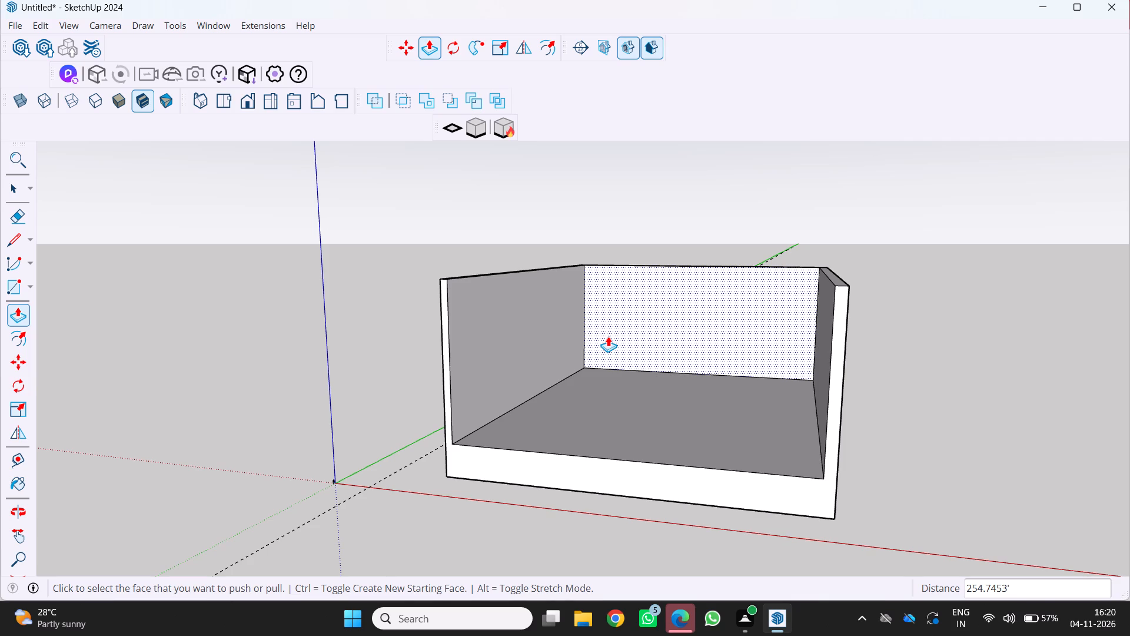
pyautogui.scroll(1, 656, 328)
pyautogui.moveTo(666, 334); pyautogui.dragTo(1006, 470, button='middle')
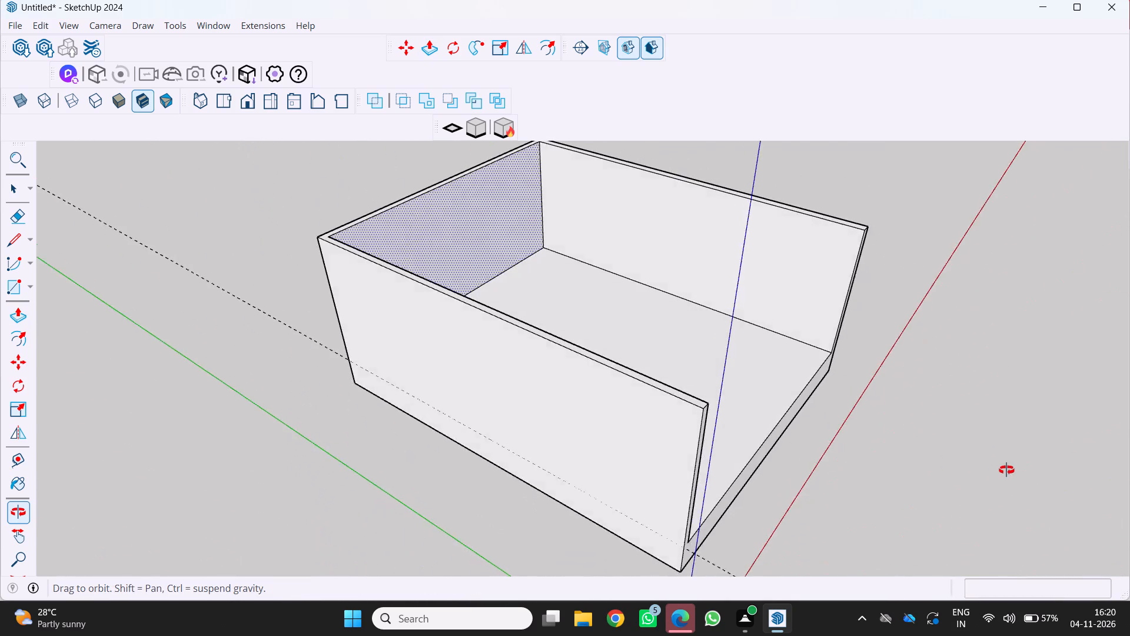
pyautogui.moveTo(1006, 470); pyautogui.dragTo(1005, 469, button='middle')
pyautogui.moveTo(1003, 469); pyautogui.dragTo(736, 369, button='middle')
pyautogui.middleClick(736, 369)
pyautogui.scroll(-6, 727, 355)
pyautogui.moveTo(742, 360); pyautogui.dragTo(626, 339, button='middle')
pyautogui.scroll(1, 742, 360)
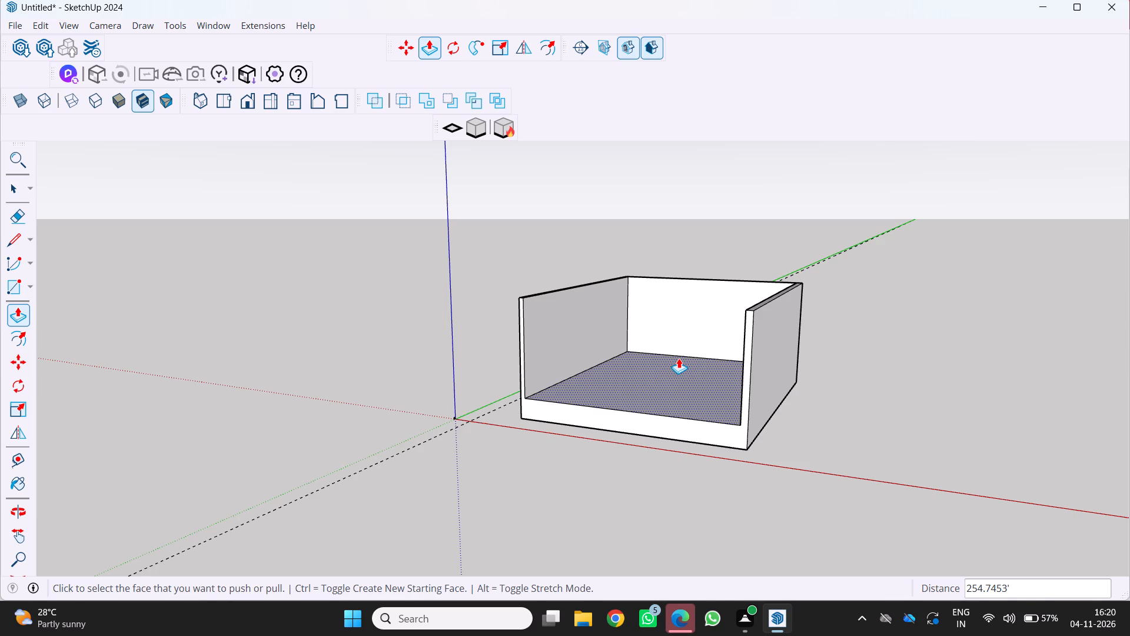
pyautogui.moveTo(661, 372); pyautogui.dragTo(693, 406, button='middle')
pyautogui.scroll(-3, 693, 406)
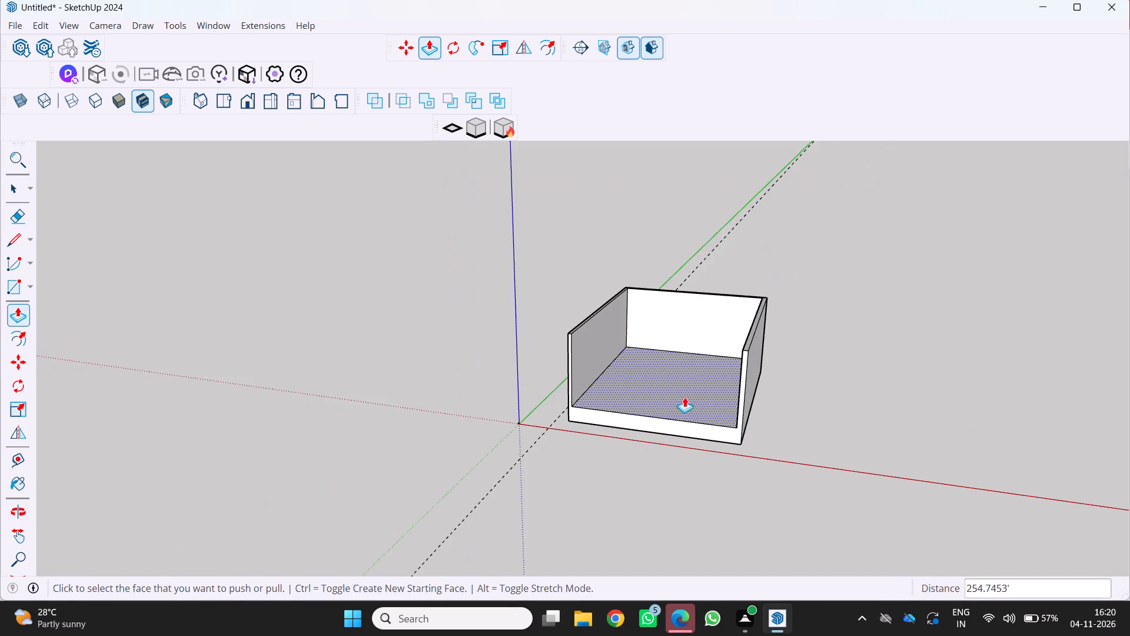
pyautogui.moveTo(680, 393); pyautogui.dragTo(576, 335, button='middle')
pyautogui.scroll(1, 667, 385)
pyautogui.moveTo(592, 363); pyautogui.dragTo(702, 431, button='middle')
pyautogui.middleClick(734, 426)
pyautogui.middleClick(735, 425)
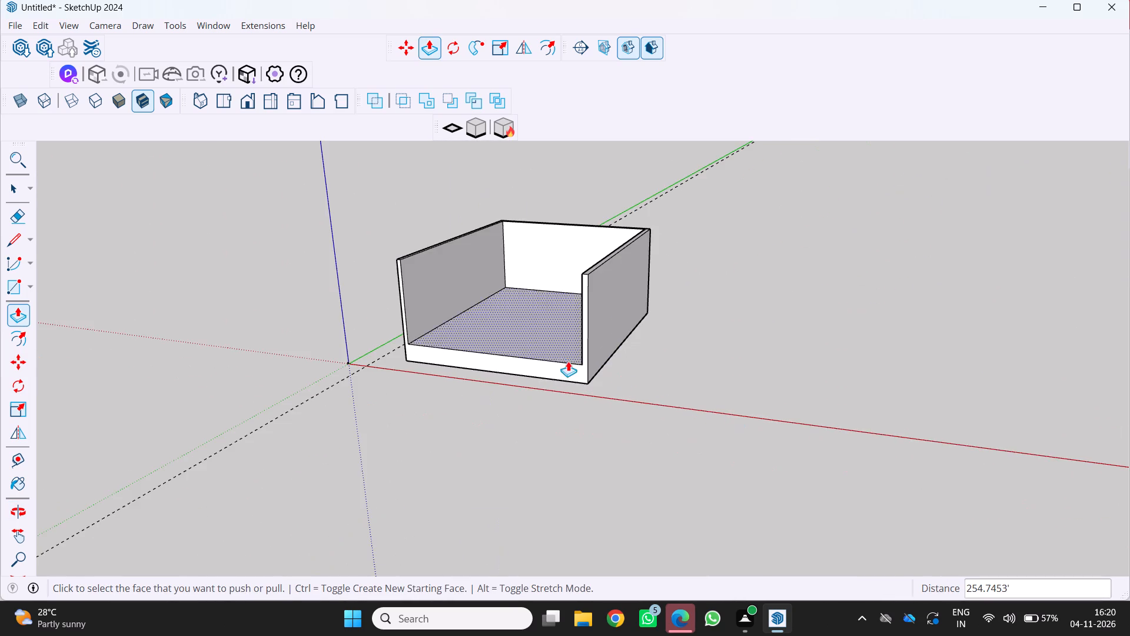
pyautogui.scroll(-4, 561, 359)
pyautogui.moveTo(554, 351); pyautogui.dragTo(827, 361, button='middle')
pyautogui.scroll(6, 496, 343)
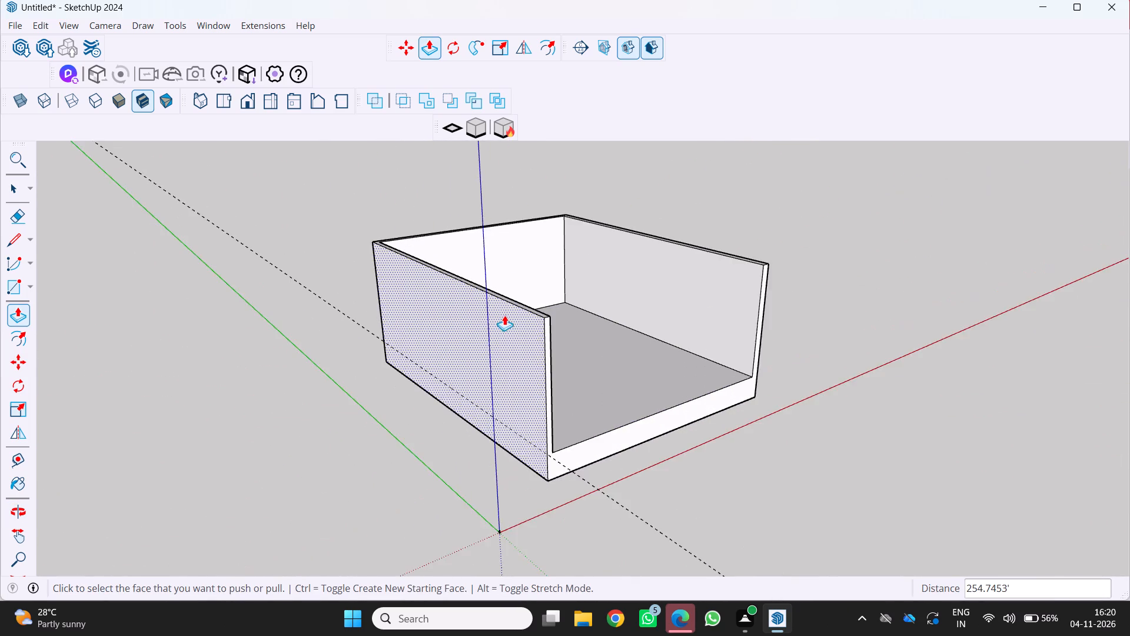
pyautogui.scroll(2, 504, 315)
pyautogui.moveTo(510, 318); pyautogui.dragTo(442, 326, button='middle')
pyautogui.scroll(1, 450, 326)
pyautogui.moveTo(559, 290); pyautogui.dragTo(474, 310, button='middle')
pyautogui.middleClick(474, 310)
pyautogui.scroll(-2, 471, 310)
pyautogui.moveTo(476, 307); pyautogui.dragTo(474, 290, button='middle')
pyautogui.scroll(1, 477, 307)
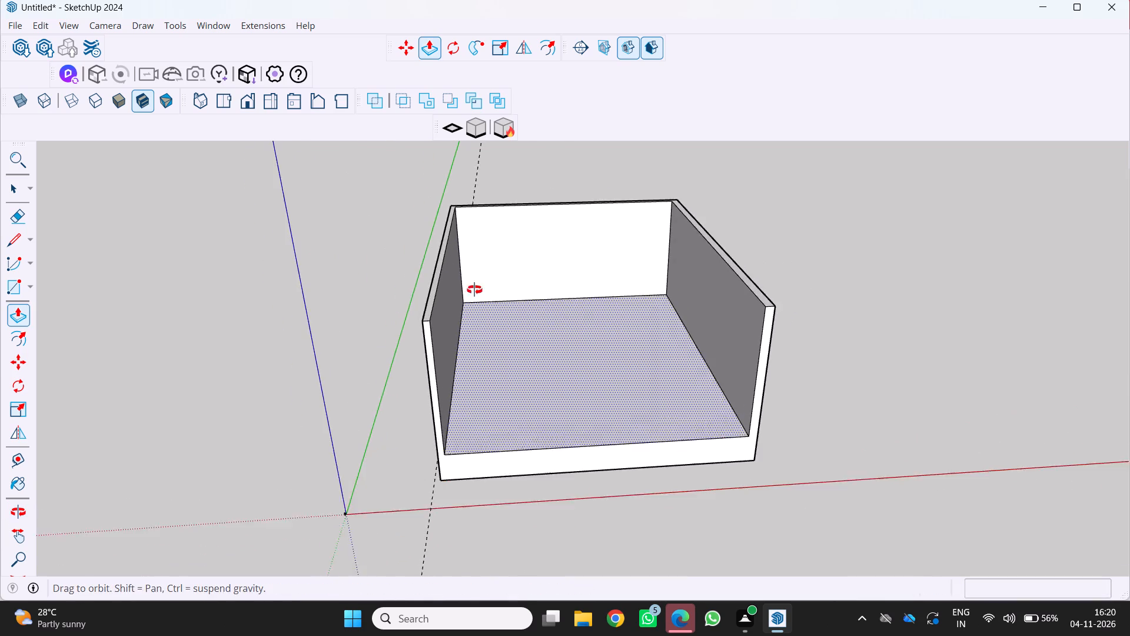
pyautogui.moveTo(474, 290); pyautogui.dragTo(460, 277, button='middle')
pyautogui.middleClick(460, 277)
pyautogui.moveTo(640, 313); pyautogui.dragTo(737, 302, button='middle')
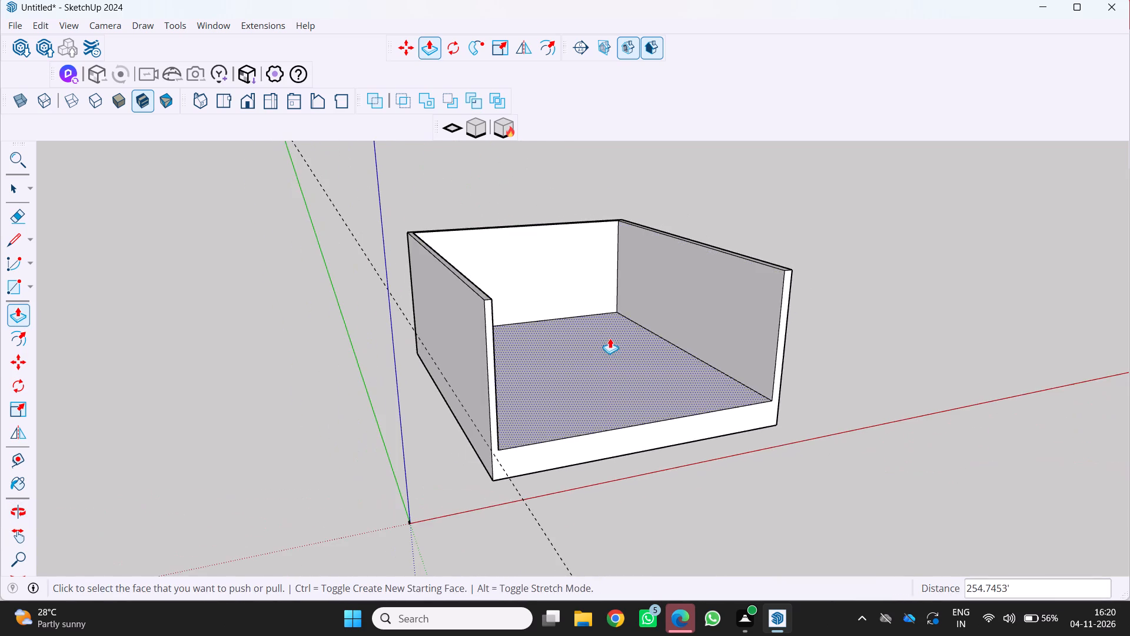
pyautogui.moveTo(608, 340); pyautogui.dragTo(468, 291, button='middle')
pyautogui.middleClick(468, 291)
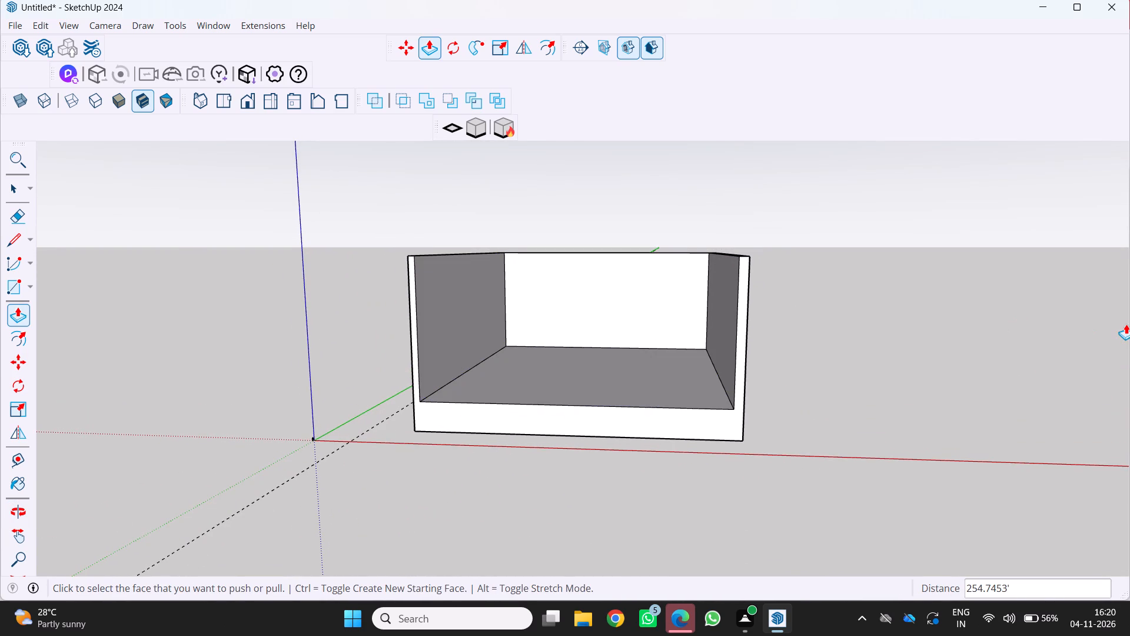
# Draw a line lengthwise across the left wall's inner face, from its front vertical edge to the back corner, below the wall top.
pyautogui.press('l')
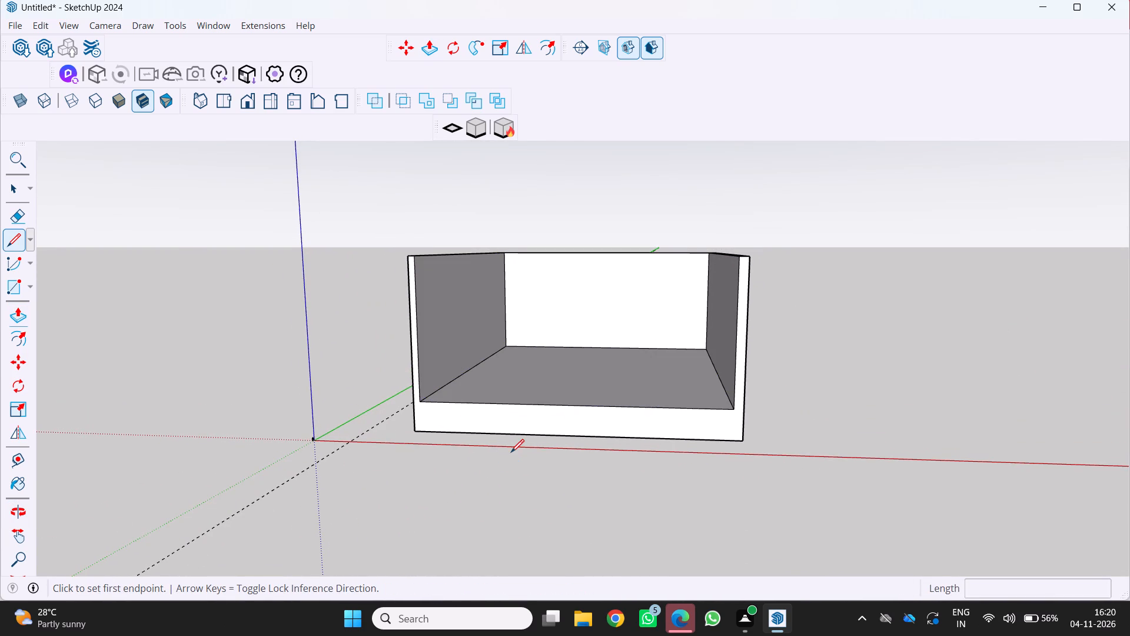
pyautogui.moveTo(457, 452); pyautogui.dragTo(405, 498, button='middle')
pyautogui.middleClick(403, 498)
pyautogui.scroll(-2, 400, 493)
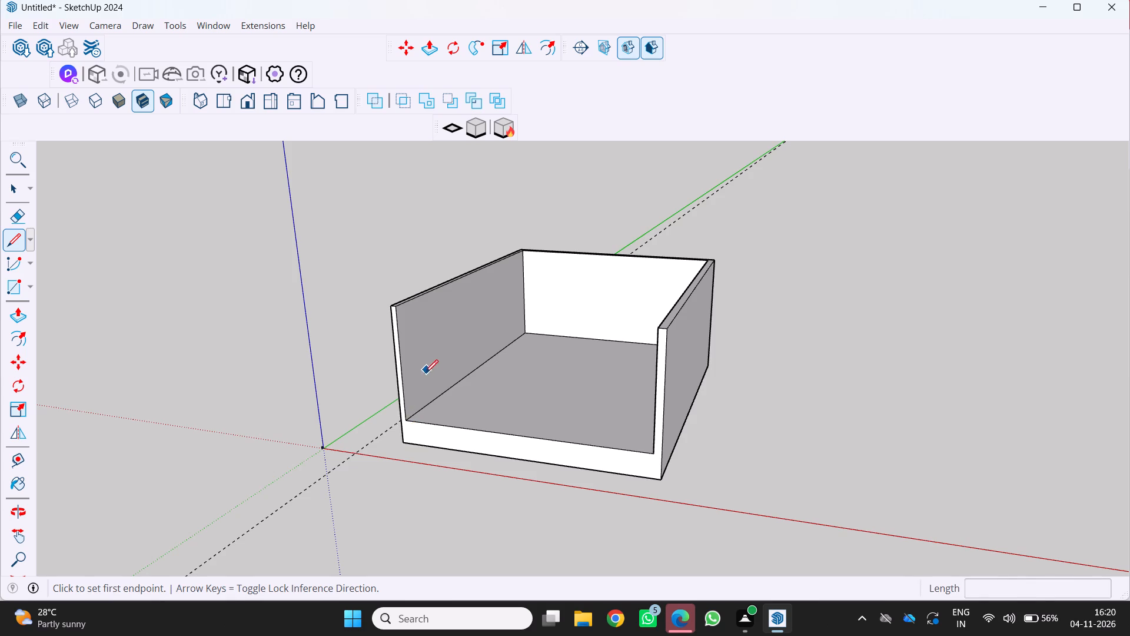
pyautogui.moveTo(429, 373); pyautogui.dragTo(407, 375, button='middle')
pyautogui.scroll(2, 421, 350)
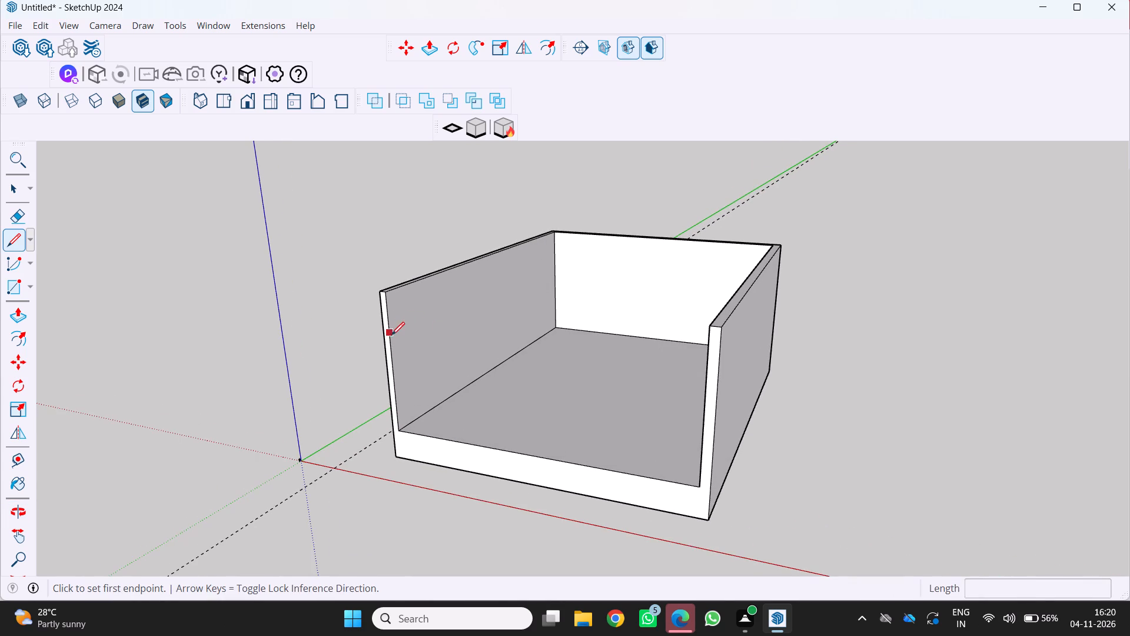
pyautogui.click(393, 334)
pyautogui.scroll(3, 579, 284)
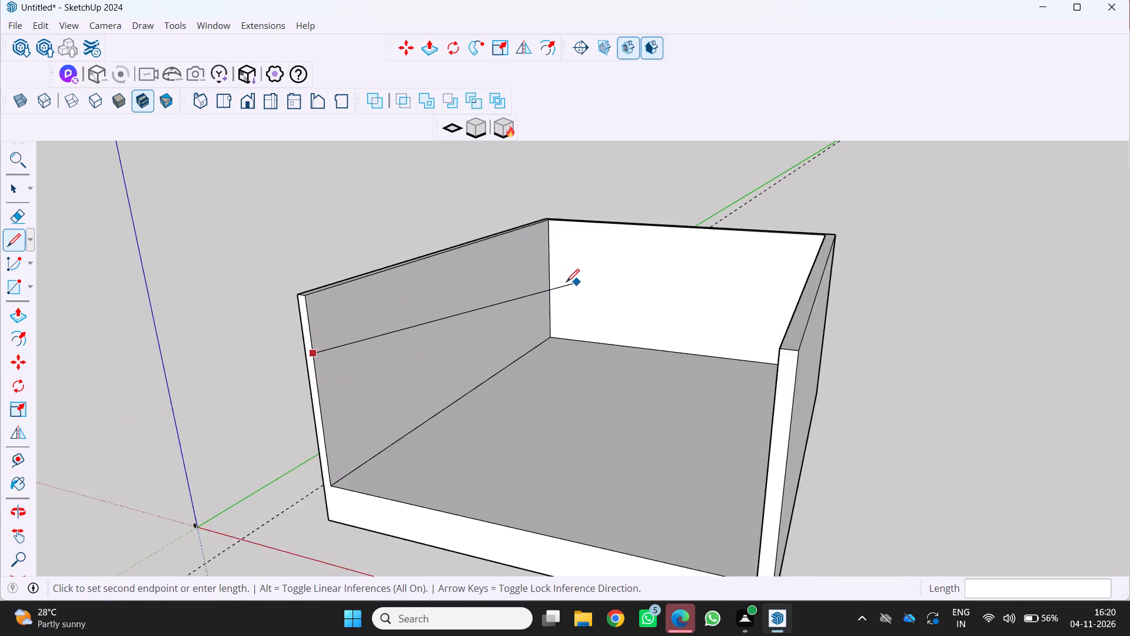
pyautogui.scroll(2, 540, 278)
pyautogui.click(550, 269)
# Draw a horizontal line across the back wall's inner face, from the right corner to the end of the left wall's line.
pyautogui.scroll(-3, 619, 270)
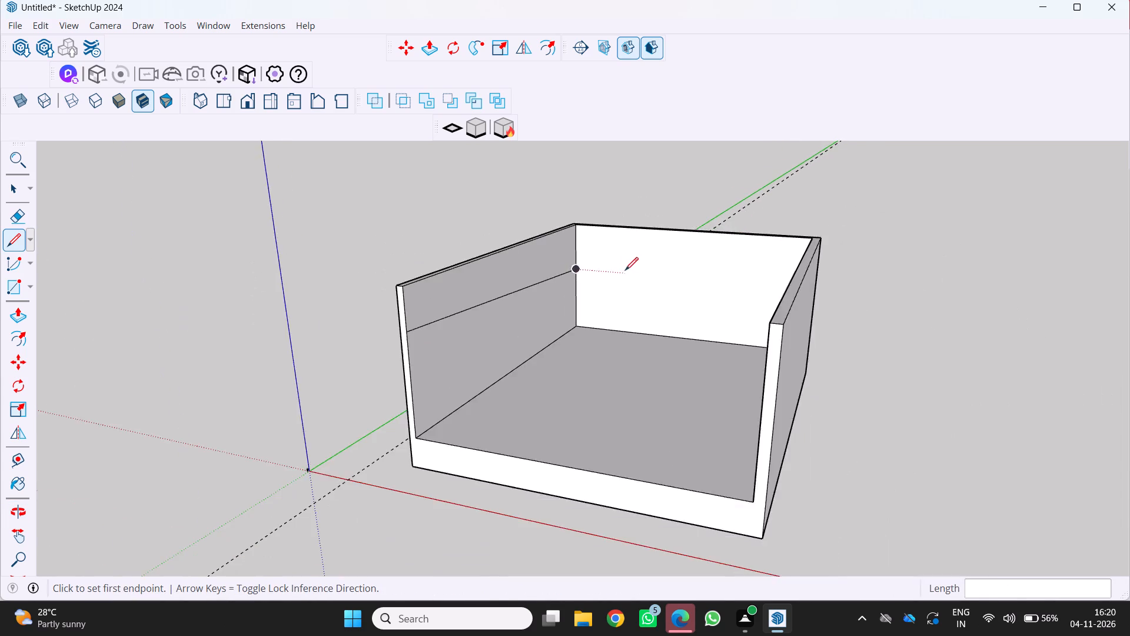
pyautogui.scroll(-5, 625, 270)
pyautogui.moveTo(660, 302); pyautogui.dragTo(751, 290, button='middle')
pyautogui.scroll(3, 707, 270)
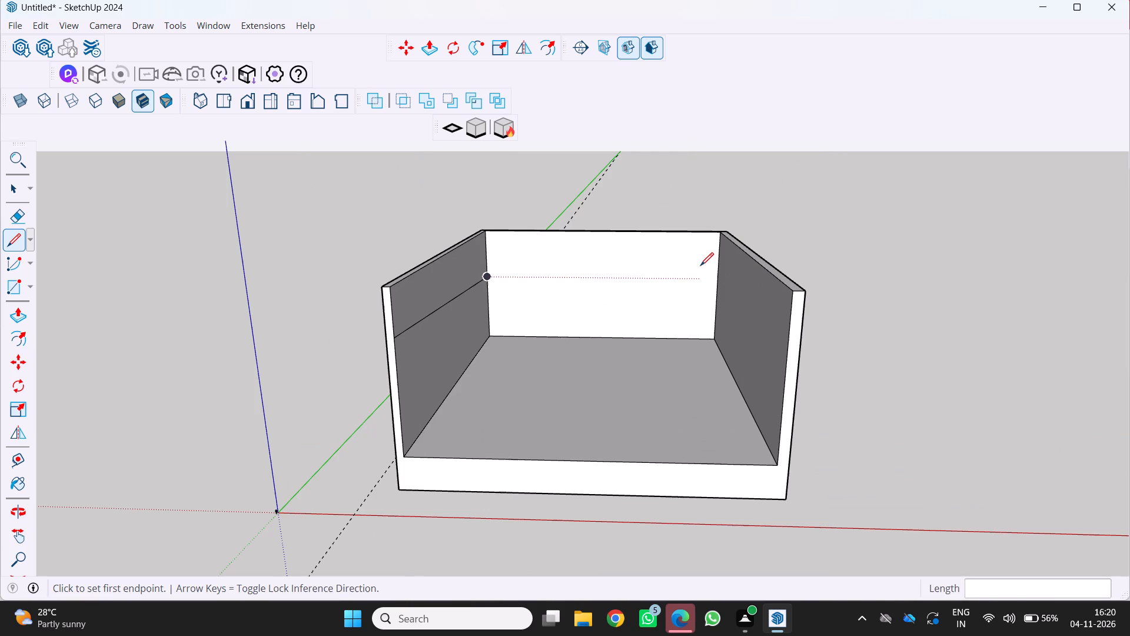
pyautogui.moveTo(713, 282); pyautogui.dragTo(750, 285, button='middle')
pyautogui.middleClick(750, 285)
pyautogui.scroll(3, 716, 293)
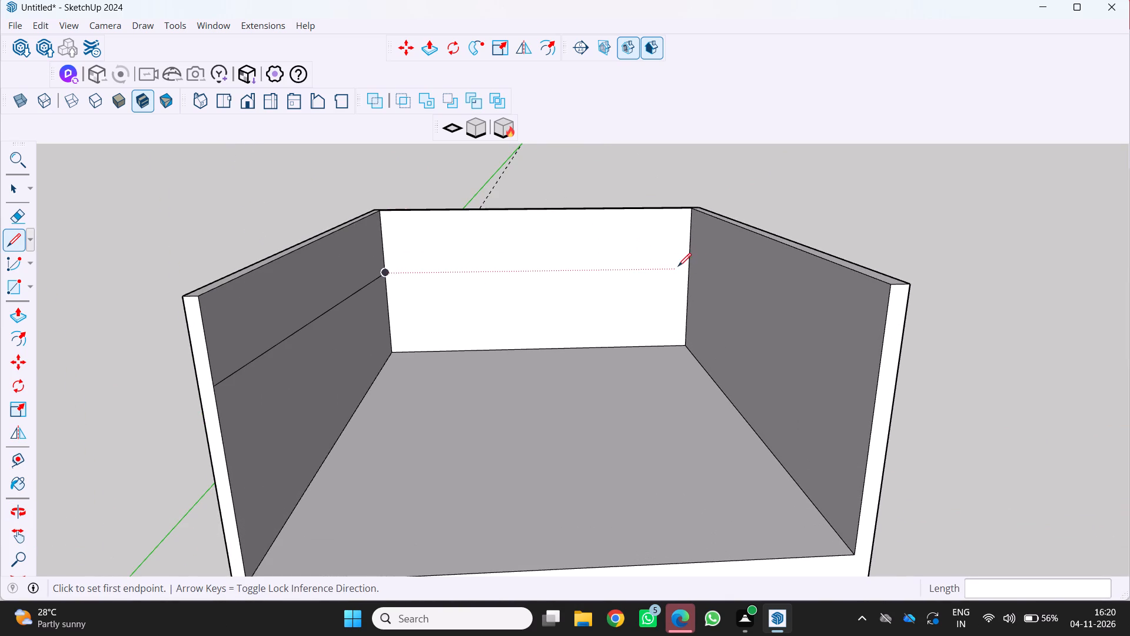
pyautogui.click(690, 270)
pyautogui.click(683, 270)
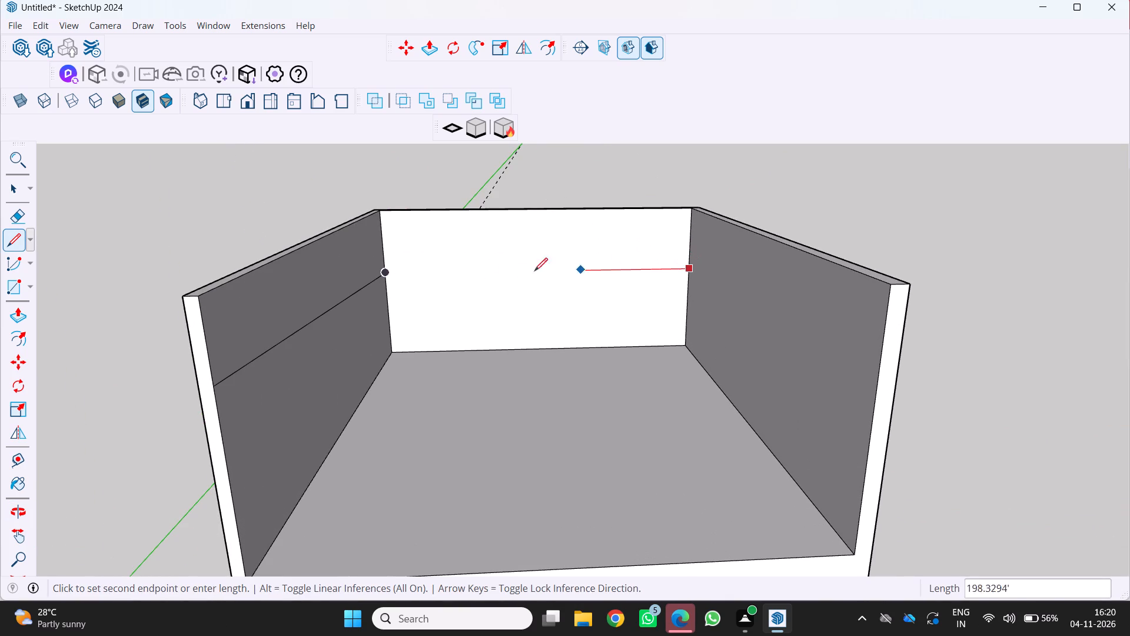
pyautogui.click(387, 276)
# Draw a line about 700' long across the right wall's inner face, from the back wall line's end to the front vertical edge.
pyautogui.scroll(-4, 436, 293)
pyautogui.moveTo(463, 300); pyautogui.dragTo(469, 300, button='middle')
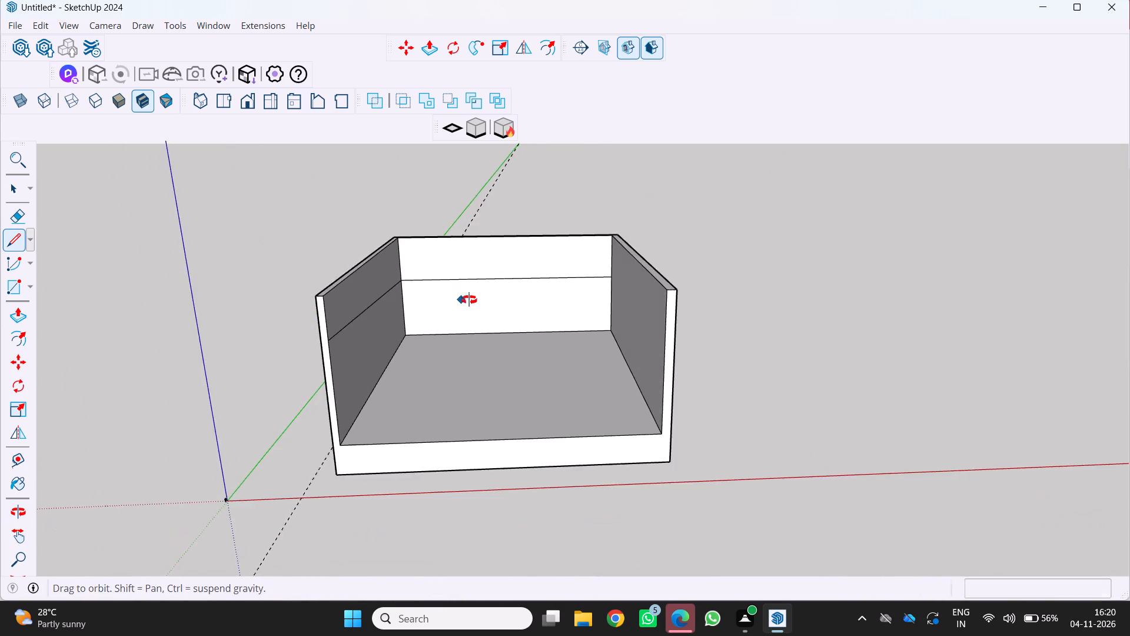
pyautogui.moveTo(469, 300); pyautogui.dragTo(567, 276, button='middle')
pyautogui.scroll(1, 519, 287)
pyautogui.middleClick(568, 276)
pyautogui.scroll(3, 563, 280)
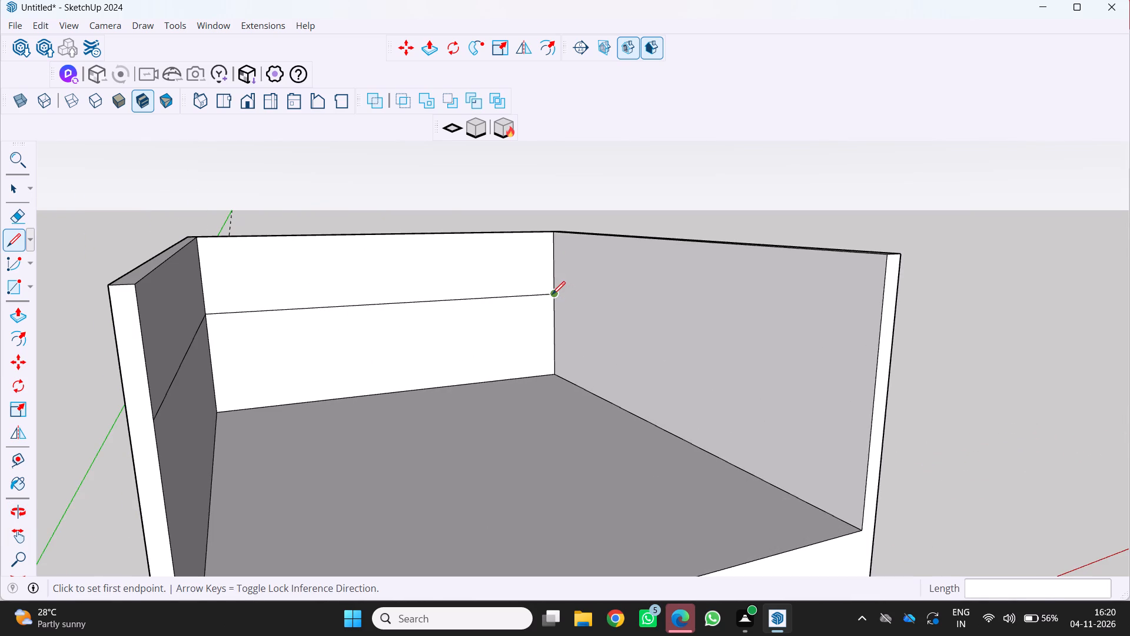
pyautogui.click(553, 296)
pyautogui.scroll(-4, 563, 301)
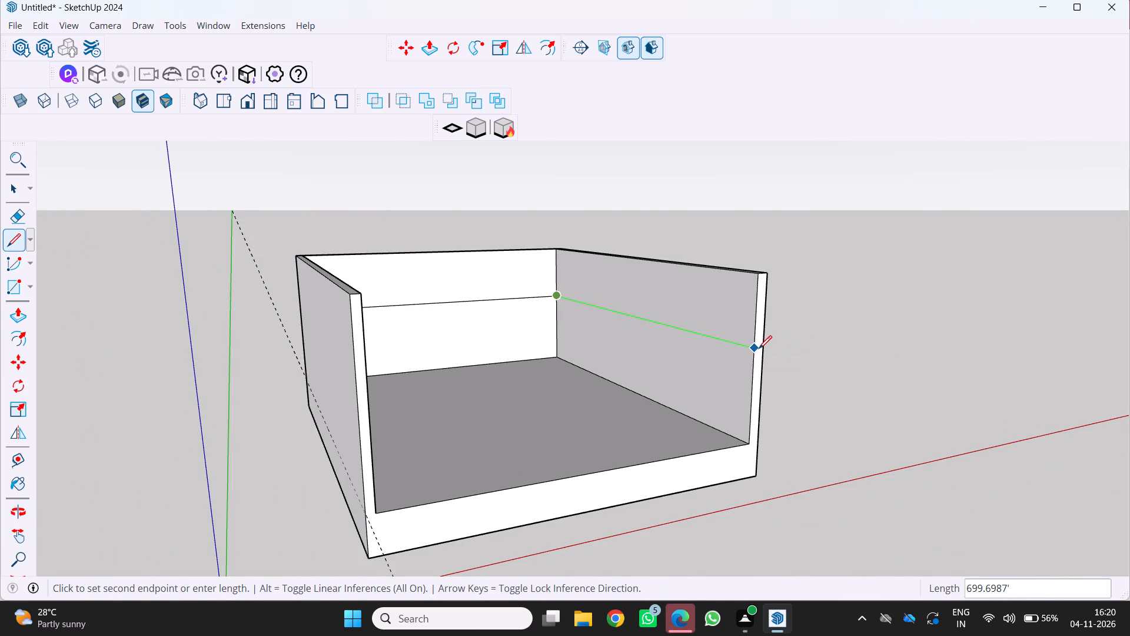
pyautogui.click(759, 349)
# Push/Pull the upper inner face of the right wall inward freehand by about 70'.
pyautogui.scroll(-4, 759, 348)
pyautogui.moveTo(755, 351); pyautogui.dragTo(706, 337, button='middle')
pyautogui.middleClick(706, 337)
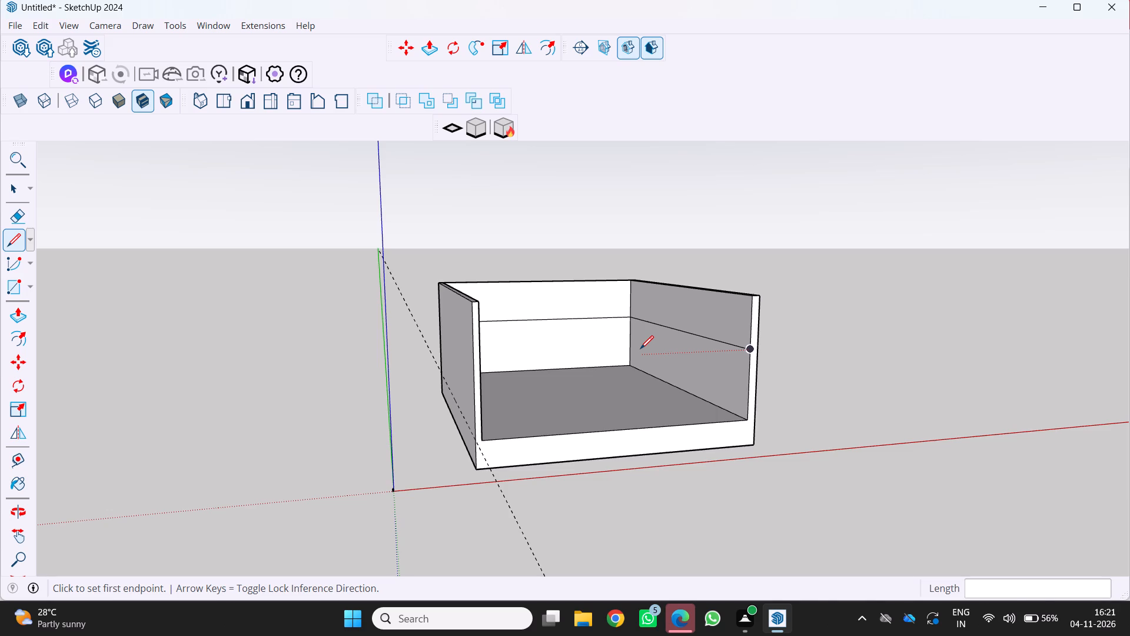
pyautogui.moveTo(704, 377); pyautogui.dragTo(732, 382, button='middle')
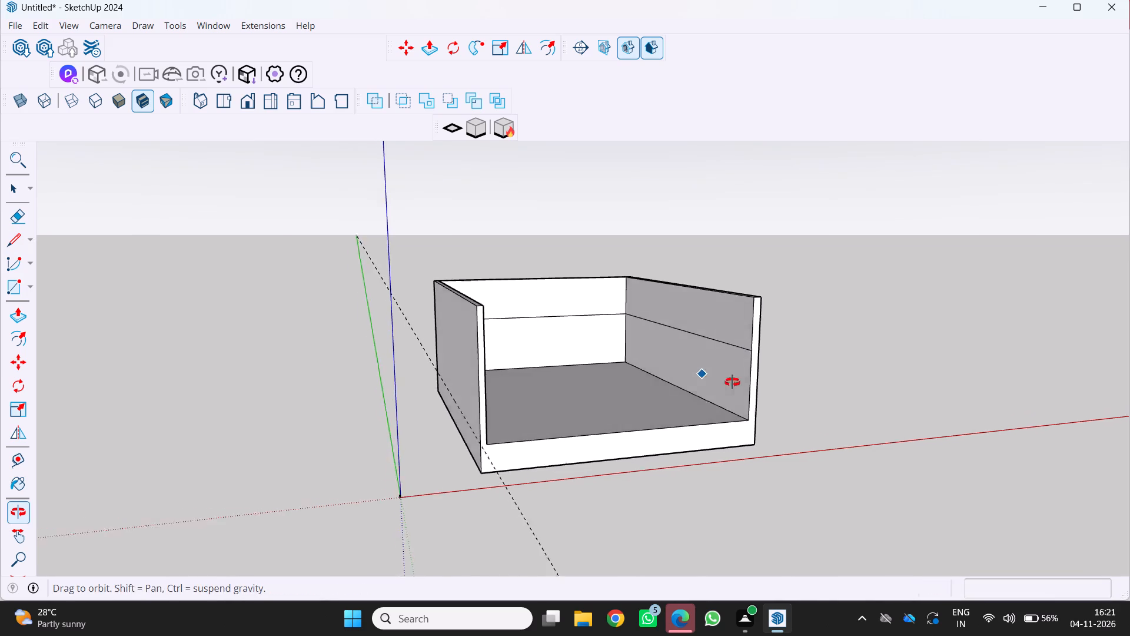
pyautogui.moveTo(732, 382); pyautogui.dragTo(758, 369, button='middle')
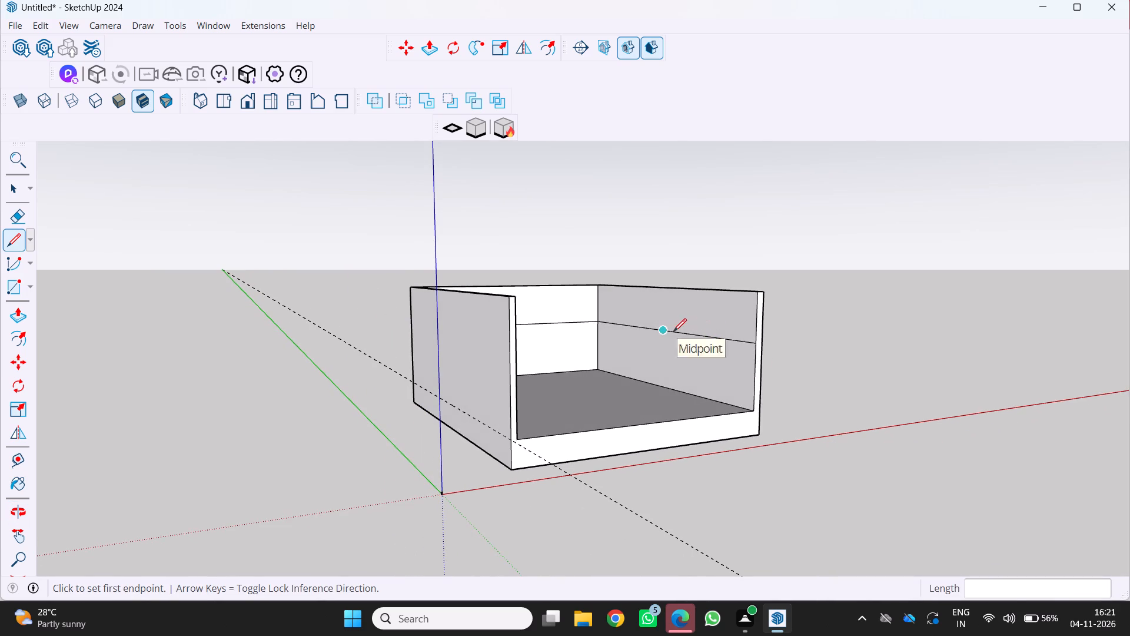
pyautogui.press('p')
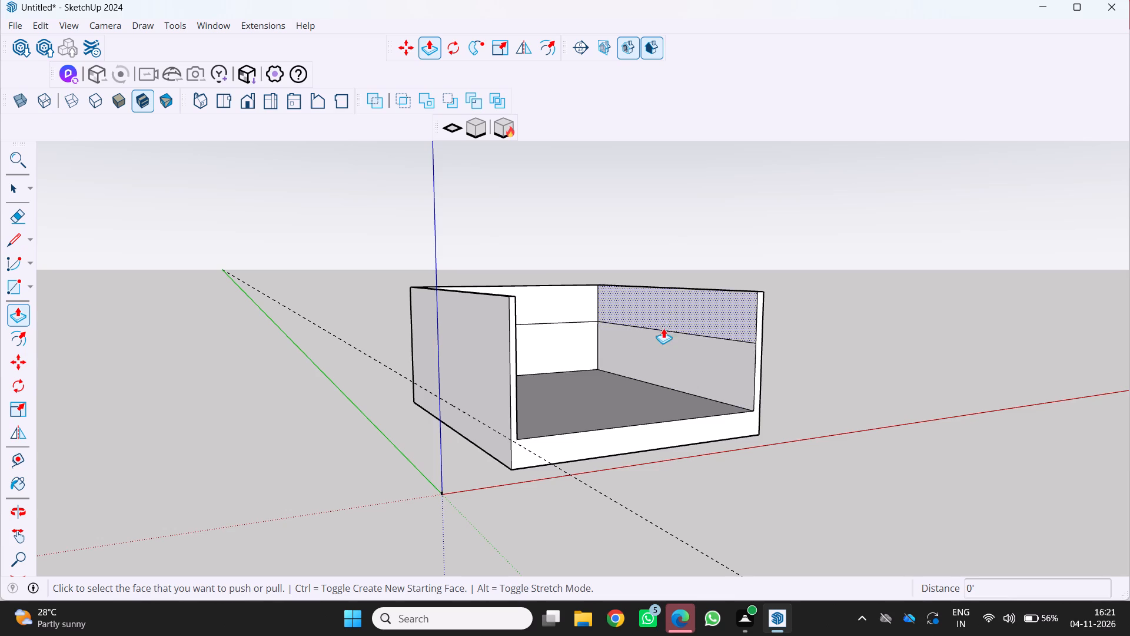
pyautogui.click(668, 312)
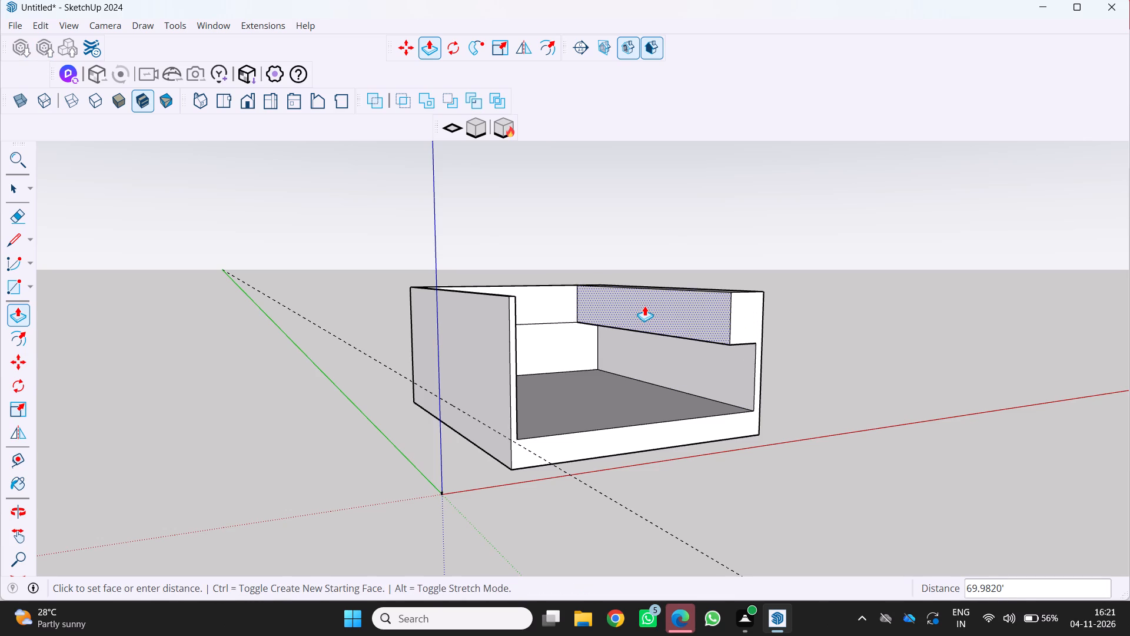
pyautogui.click(644, 306)
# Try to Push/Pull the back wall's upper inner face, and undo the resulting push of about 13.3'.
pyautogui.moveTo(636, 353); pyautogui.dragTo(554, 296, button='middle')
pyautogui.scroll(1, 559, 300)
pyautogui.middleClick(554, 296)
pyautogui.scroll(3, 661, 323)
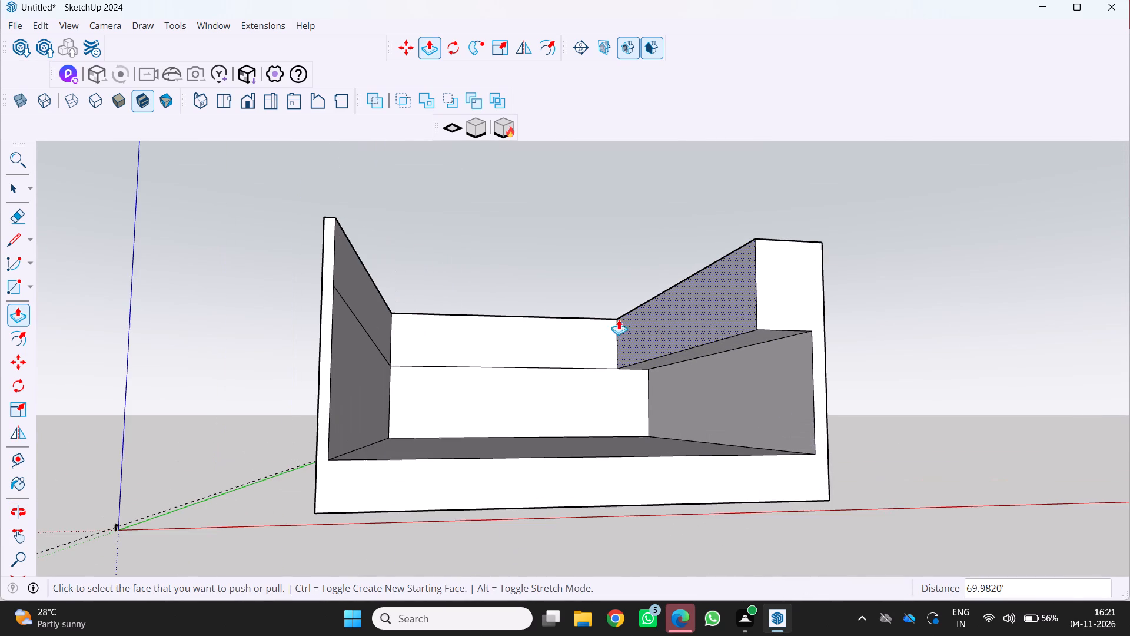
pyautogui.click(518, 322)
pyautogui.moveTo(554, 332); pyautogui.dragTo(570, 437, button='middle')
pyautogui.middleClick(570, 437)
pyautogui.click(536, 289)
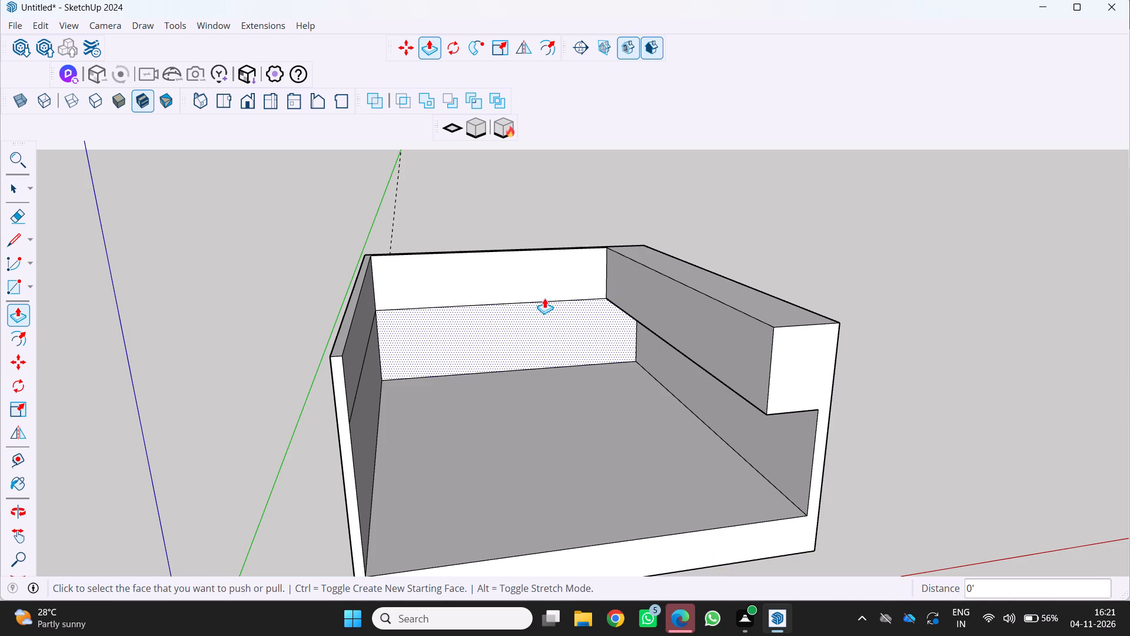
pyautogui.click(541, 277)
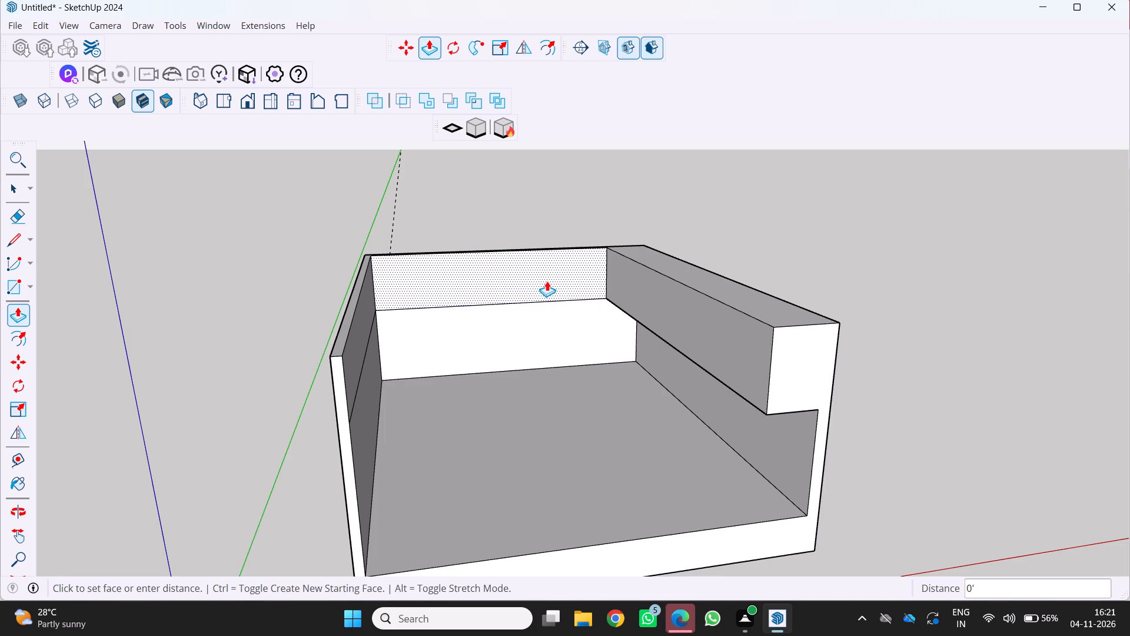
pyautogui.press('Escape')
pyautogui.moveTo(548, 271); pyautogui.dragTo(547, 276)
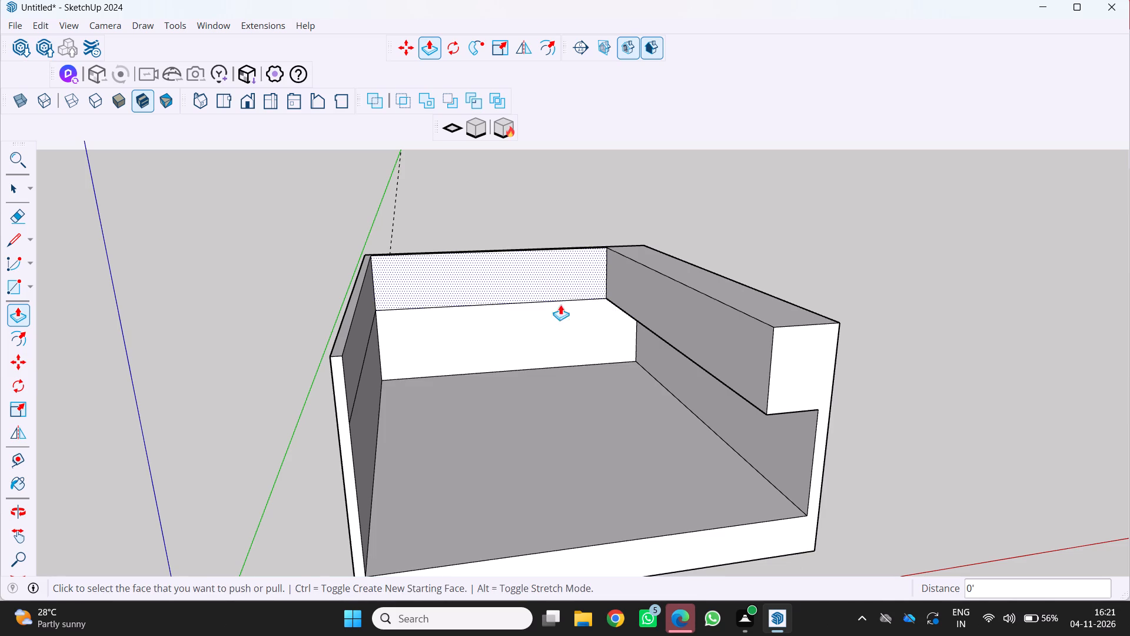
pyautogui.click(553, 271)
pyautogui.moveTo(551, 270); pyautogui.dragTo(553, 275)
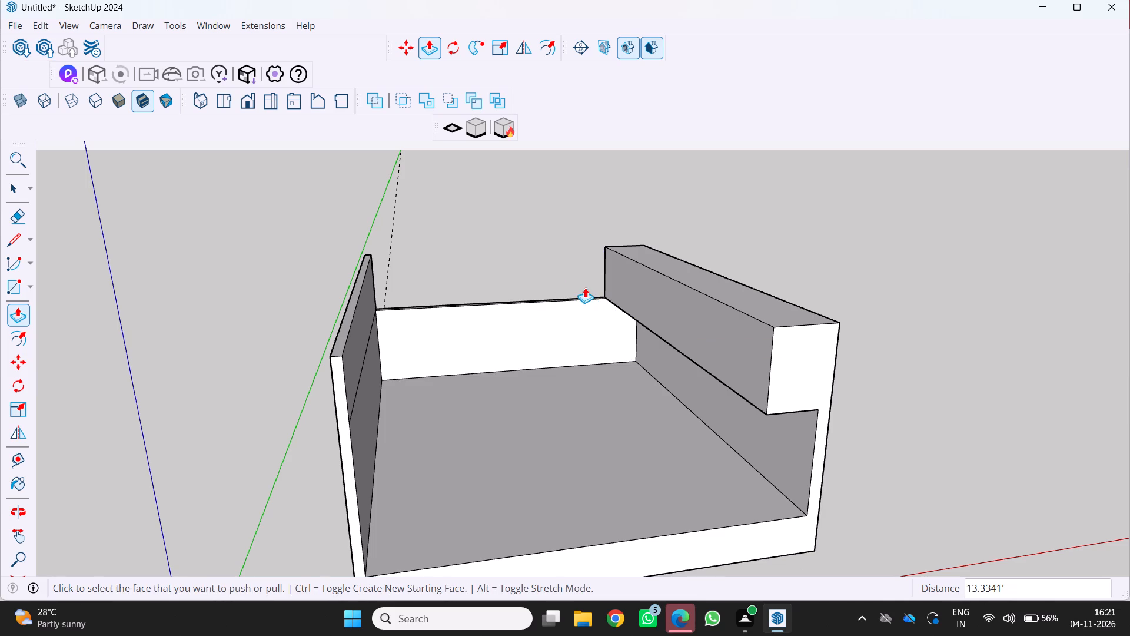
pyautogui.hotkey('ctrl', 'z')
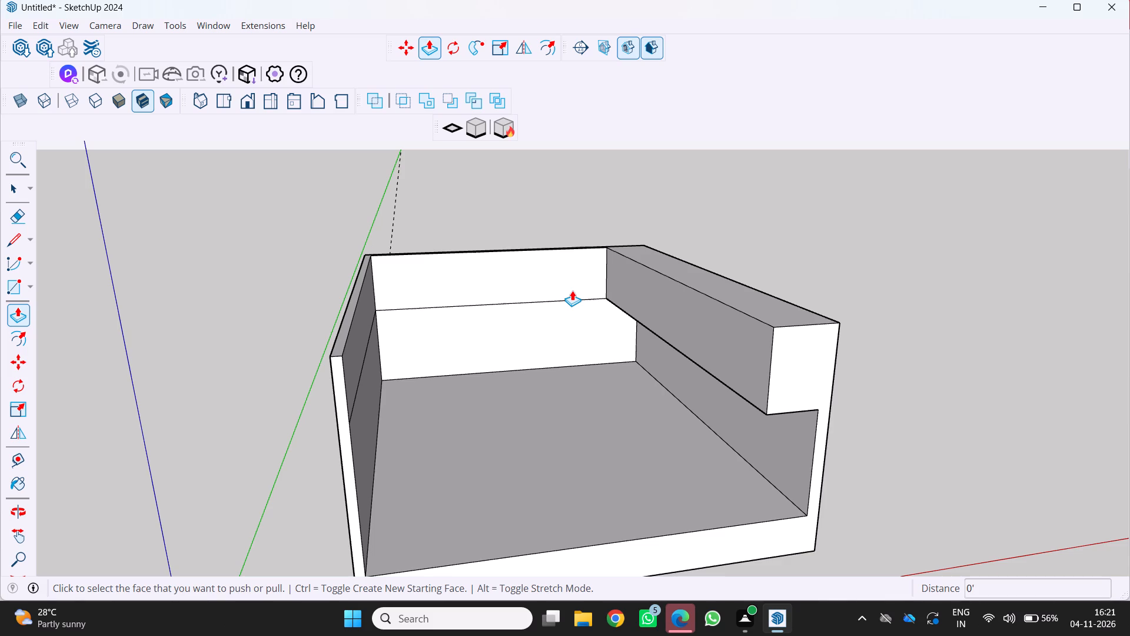
# Push/Pull the upper inner face of the left wall inward freehand by about 66'.
pyautogui.moveTo(374, 257); pyautogui.dragTo(314, 259, button='middle')
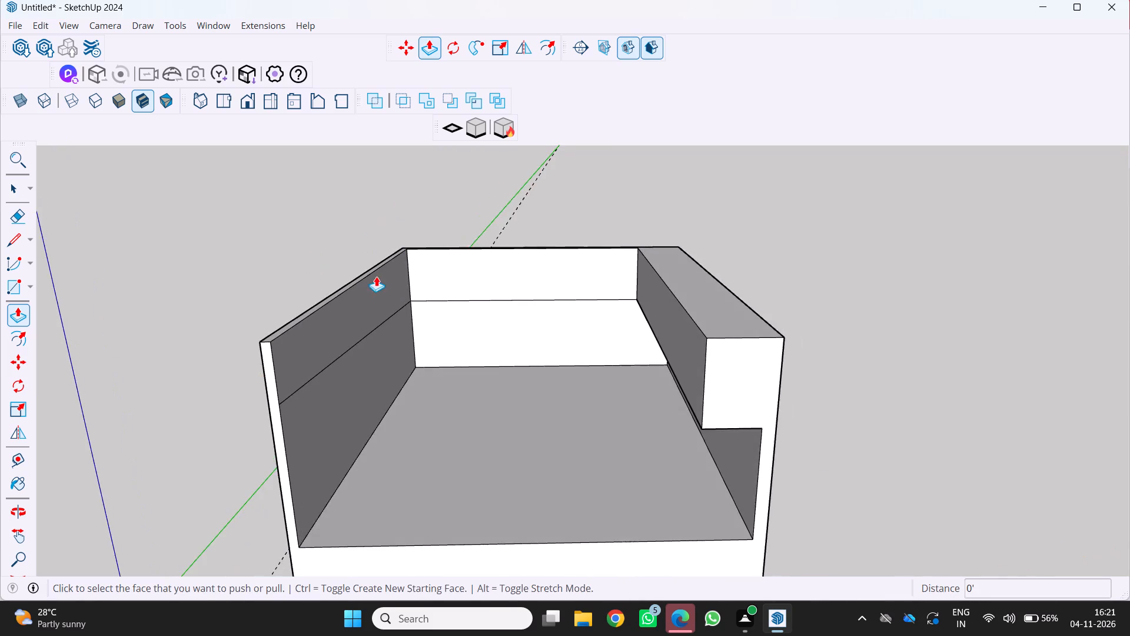
pyautogui.scroll(3, 387, 279)
pyautogui.click(451, 267)
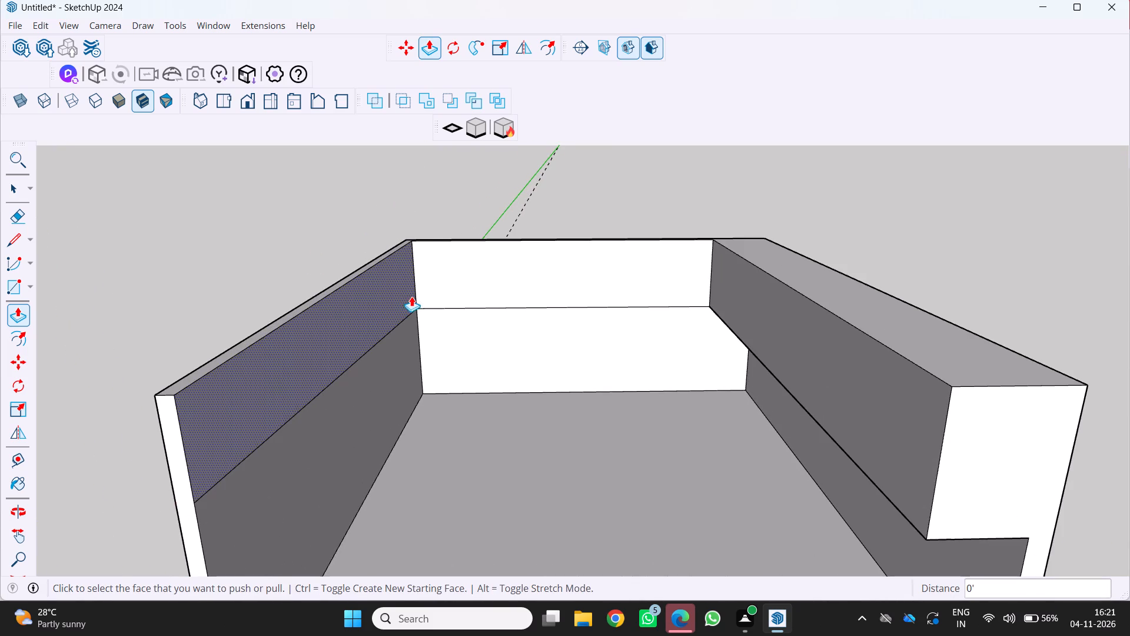
pyautogui.click(373, 305)
pyautogui.click(427, 329)
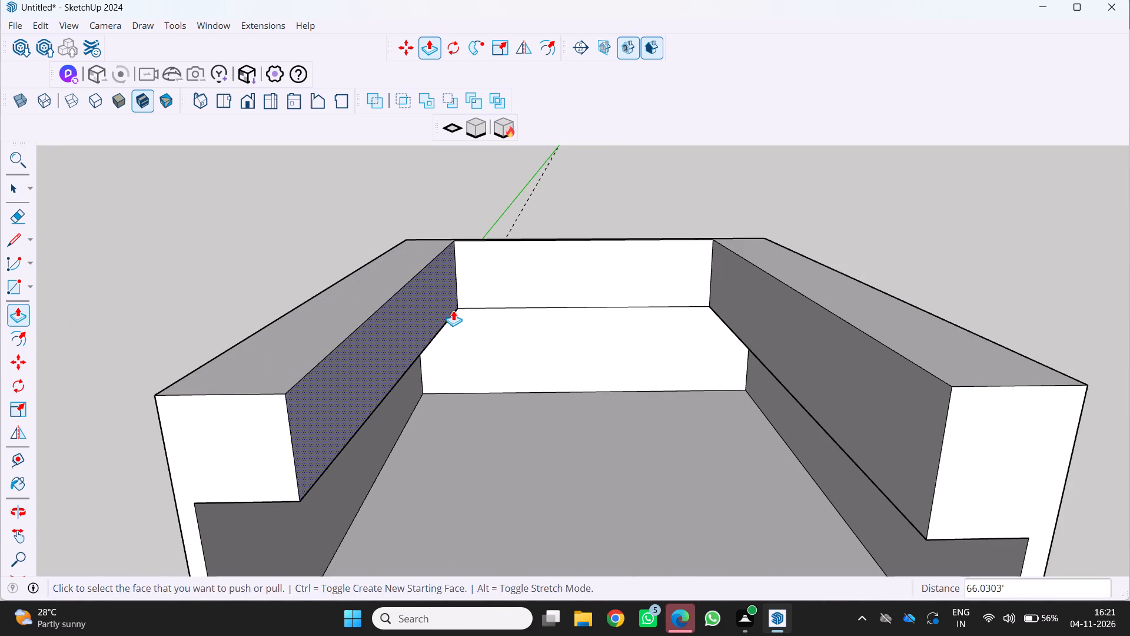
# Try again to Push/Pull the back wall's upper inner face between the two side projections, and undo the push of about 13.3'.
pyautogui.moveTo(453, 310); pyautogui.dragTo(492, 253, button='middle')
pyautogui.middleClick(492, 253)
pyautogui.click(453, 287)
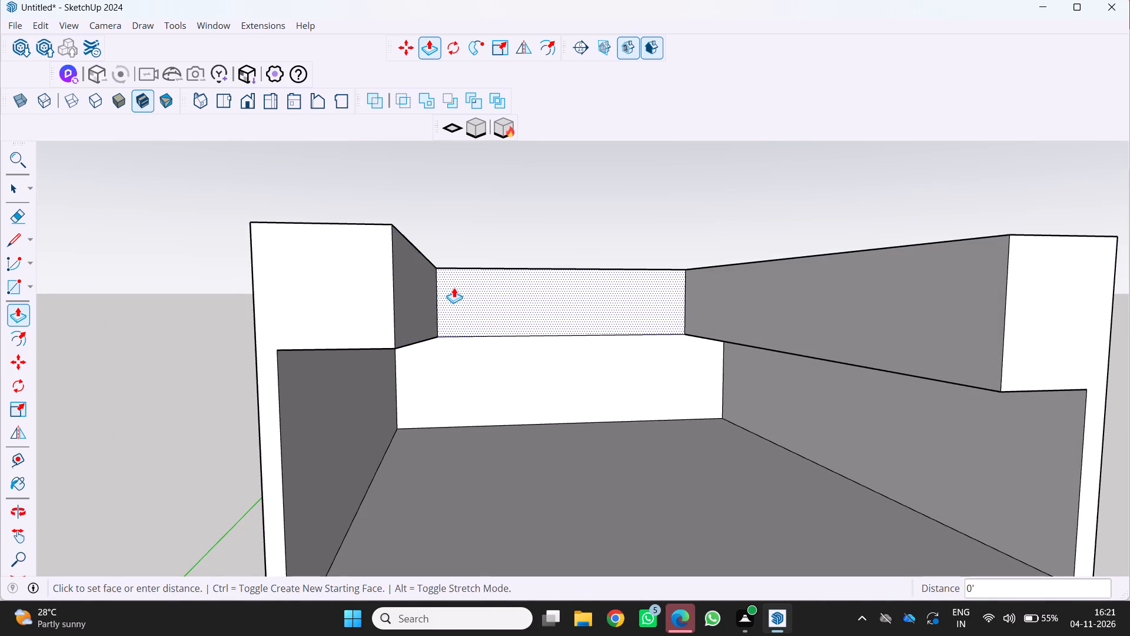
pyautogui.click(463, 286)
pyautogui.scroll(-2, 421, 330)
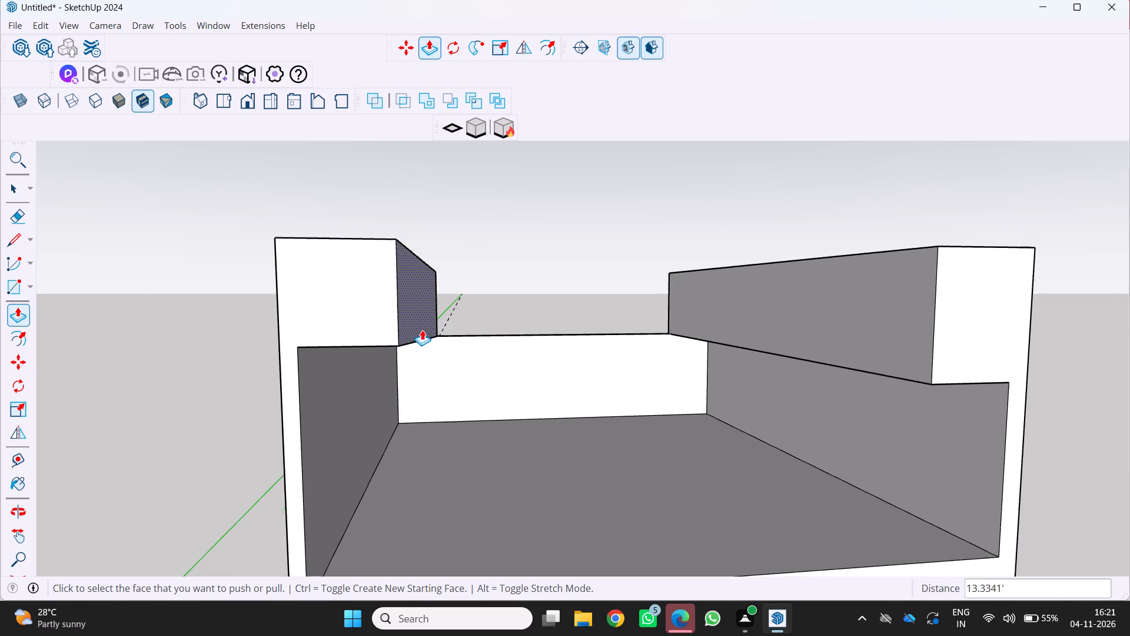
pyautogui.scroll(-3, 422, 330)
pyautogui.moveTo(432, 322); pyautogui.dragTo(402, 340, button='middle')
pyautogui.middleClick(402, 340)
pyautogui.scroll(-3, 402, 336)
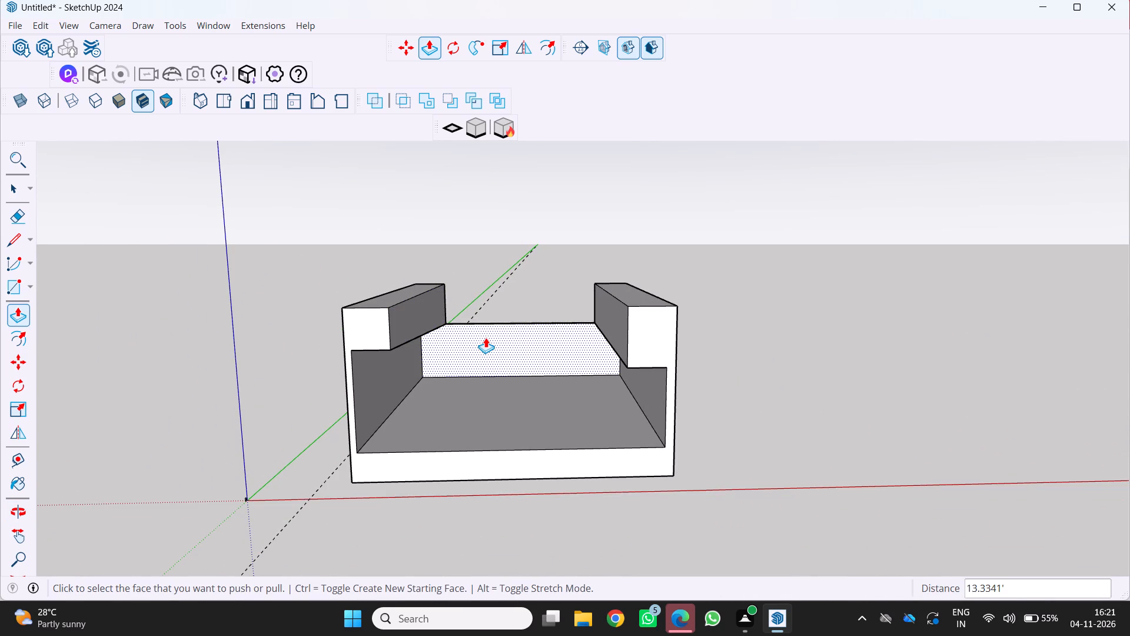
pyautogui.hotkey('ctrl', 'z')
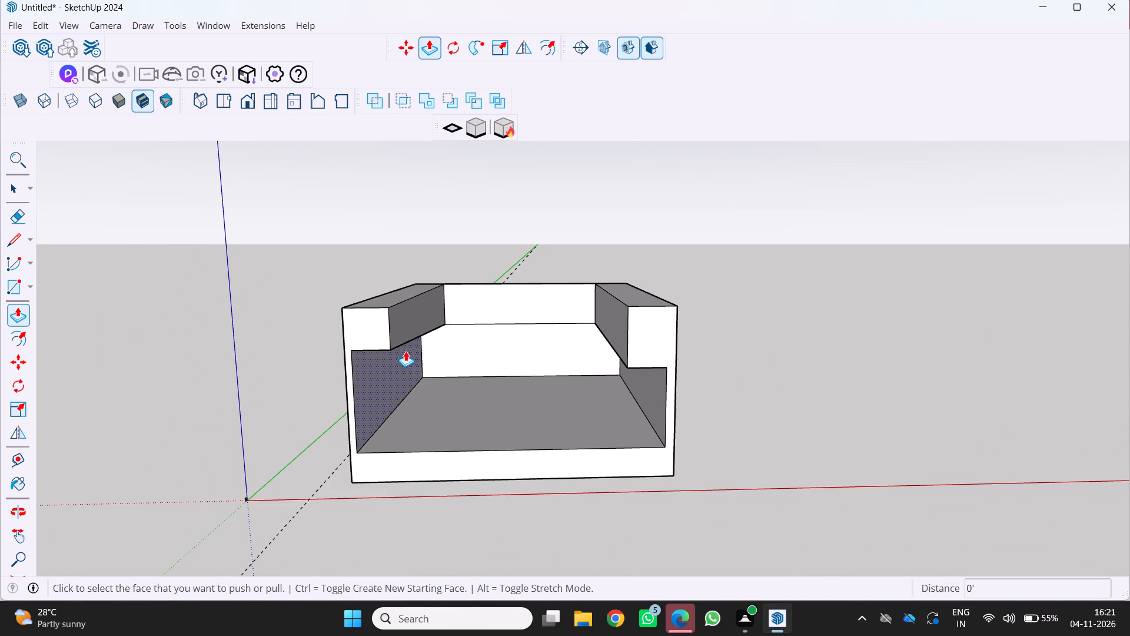
# Trace lines about 108.5' long down both vertical side edges of the back wall's upper inner face.
pyautogui.scroll(4, 441, 320)
pyautogui.moveTo(437, 324); pyautogui.dragTo(401, 315, button='middle')
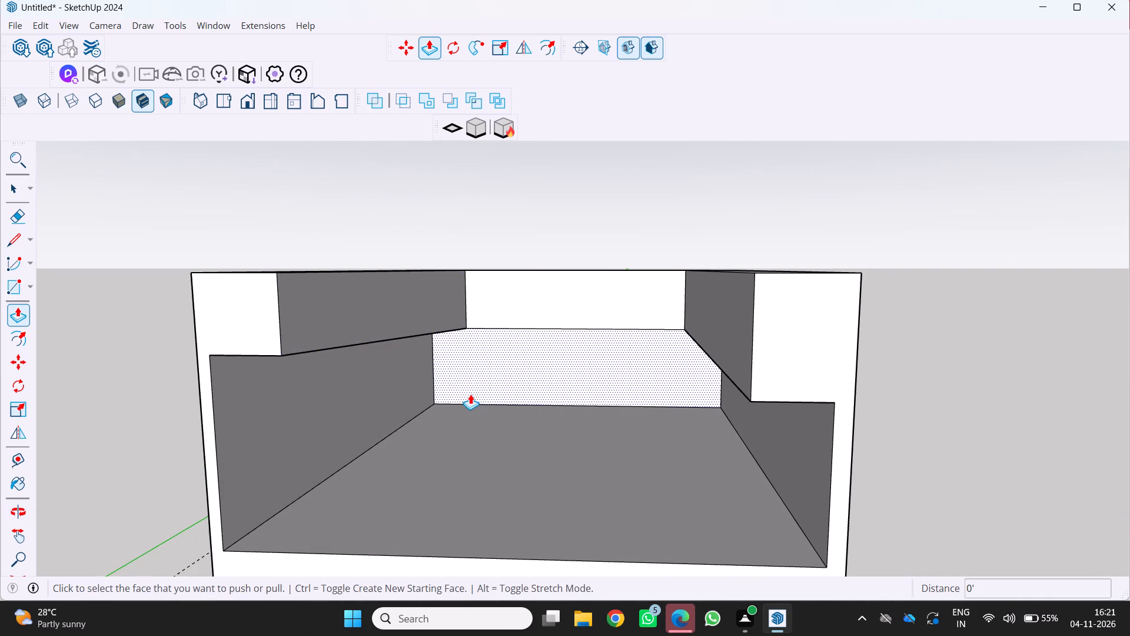
pyautogui.press('l')
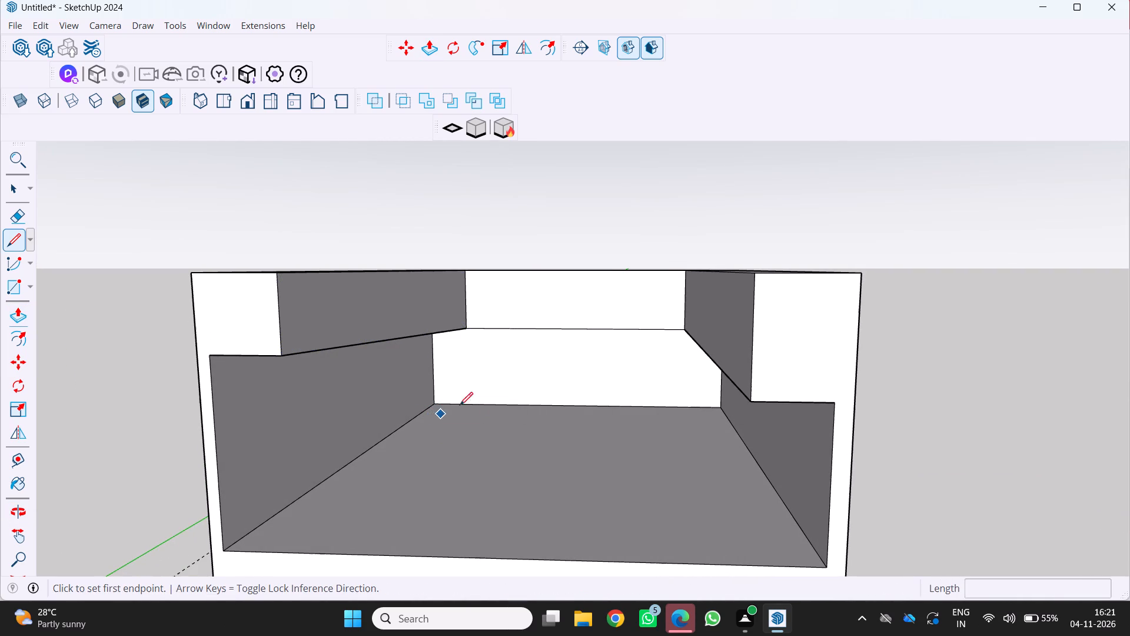
pyautogui.scroll(6, 475, 292)
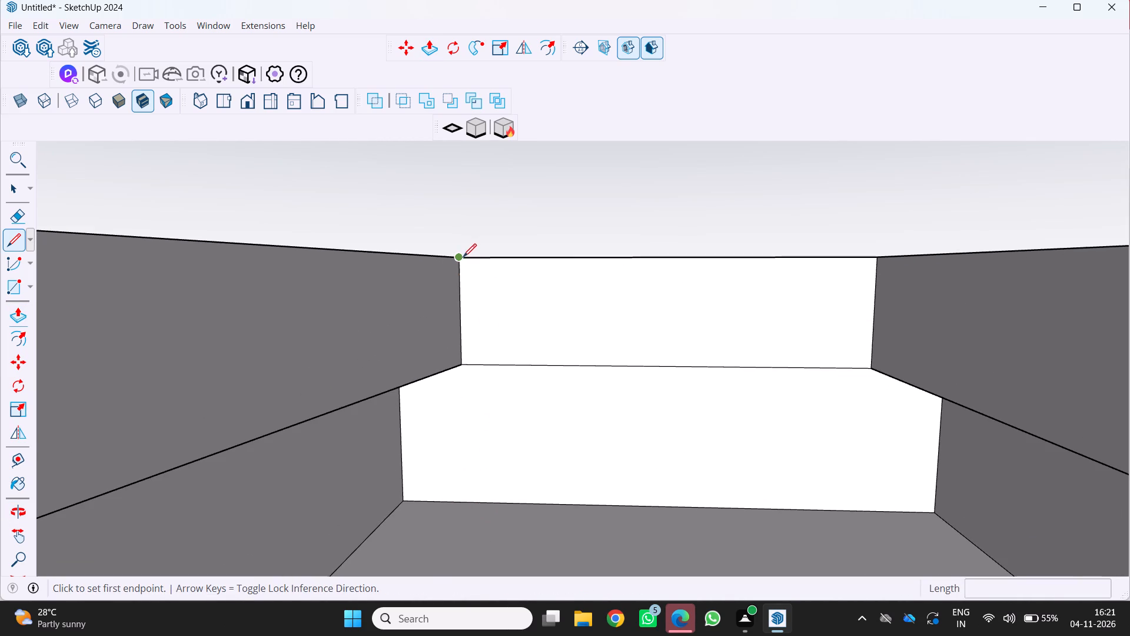
pyautogui.click(463, 257)
pyautogui.click(461, 365)
pyautogui.moveTo(873, 259); pyautogui.dragTo(872, 266)
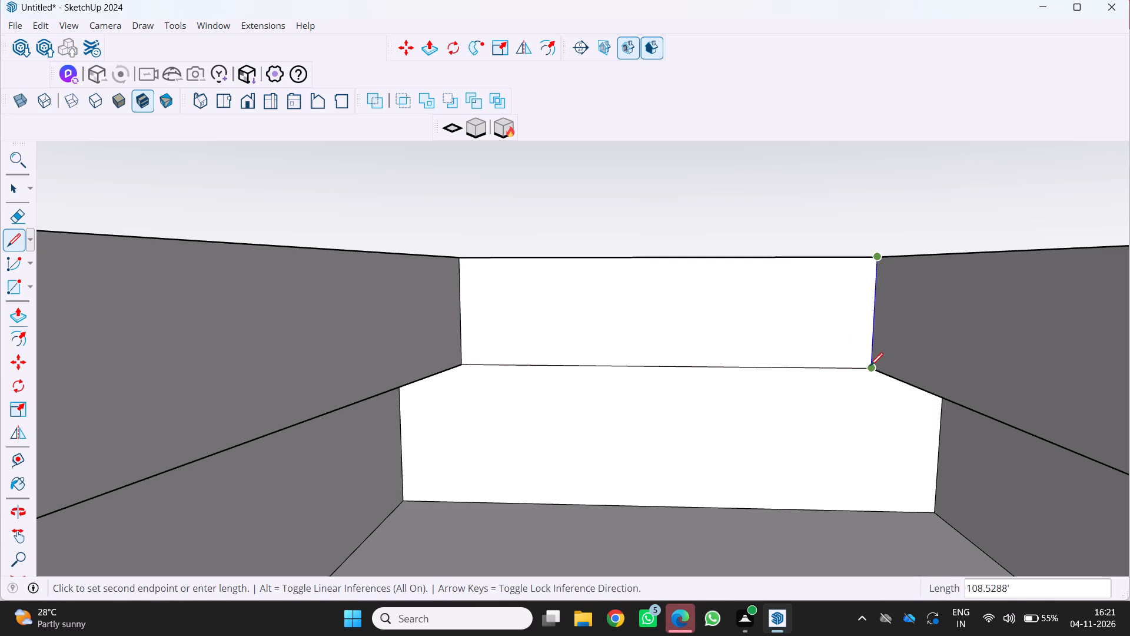
pyautogui.click(871, 366)
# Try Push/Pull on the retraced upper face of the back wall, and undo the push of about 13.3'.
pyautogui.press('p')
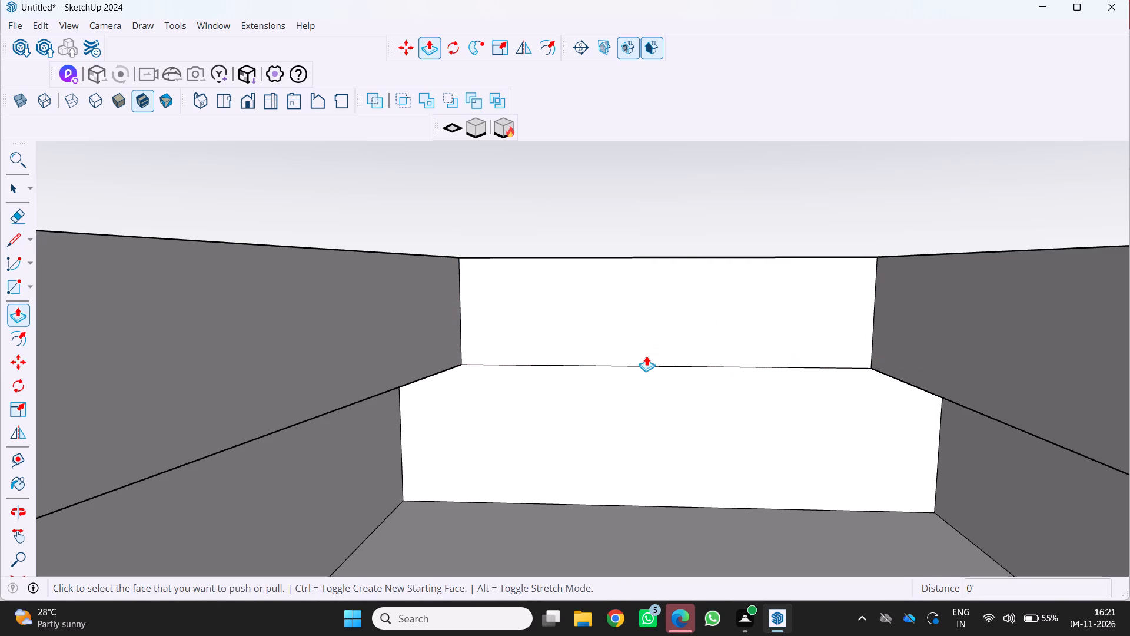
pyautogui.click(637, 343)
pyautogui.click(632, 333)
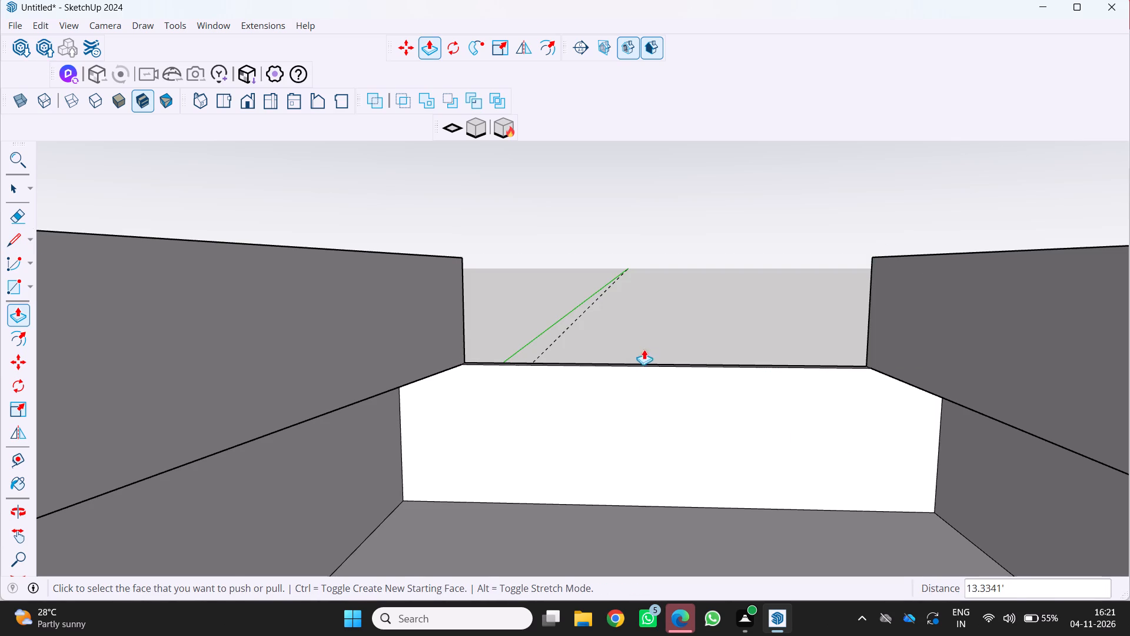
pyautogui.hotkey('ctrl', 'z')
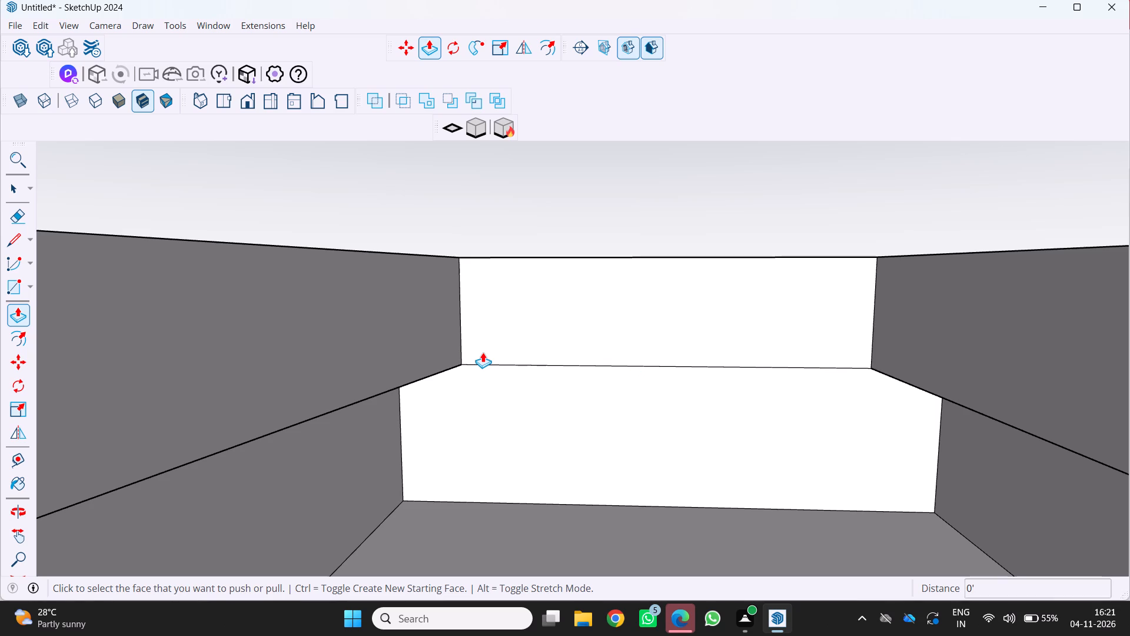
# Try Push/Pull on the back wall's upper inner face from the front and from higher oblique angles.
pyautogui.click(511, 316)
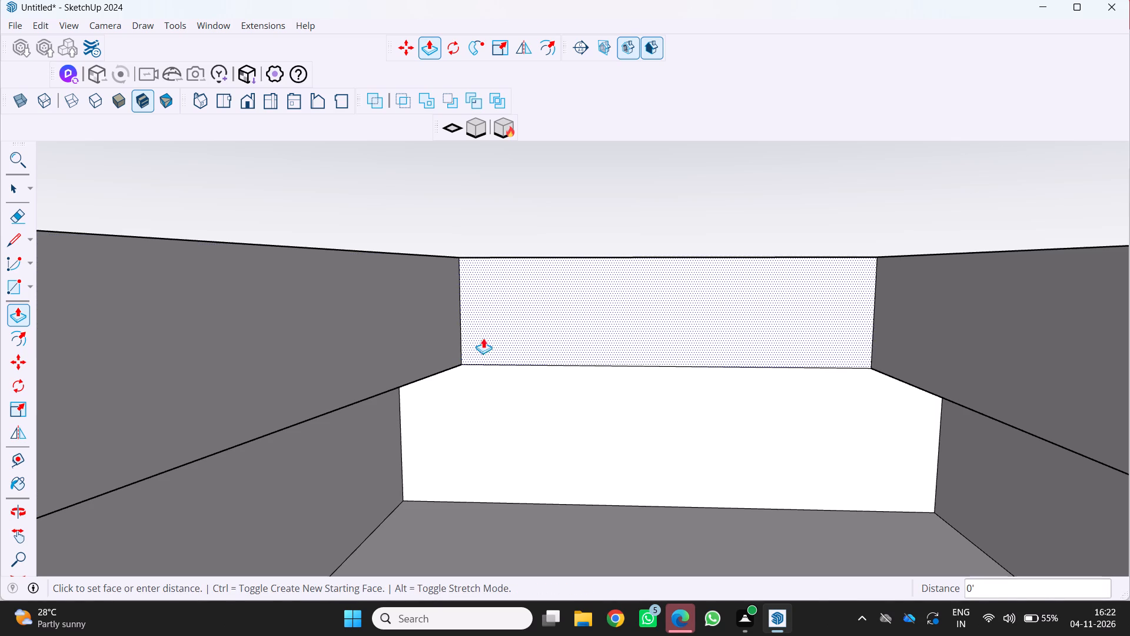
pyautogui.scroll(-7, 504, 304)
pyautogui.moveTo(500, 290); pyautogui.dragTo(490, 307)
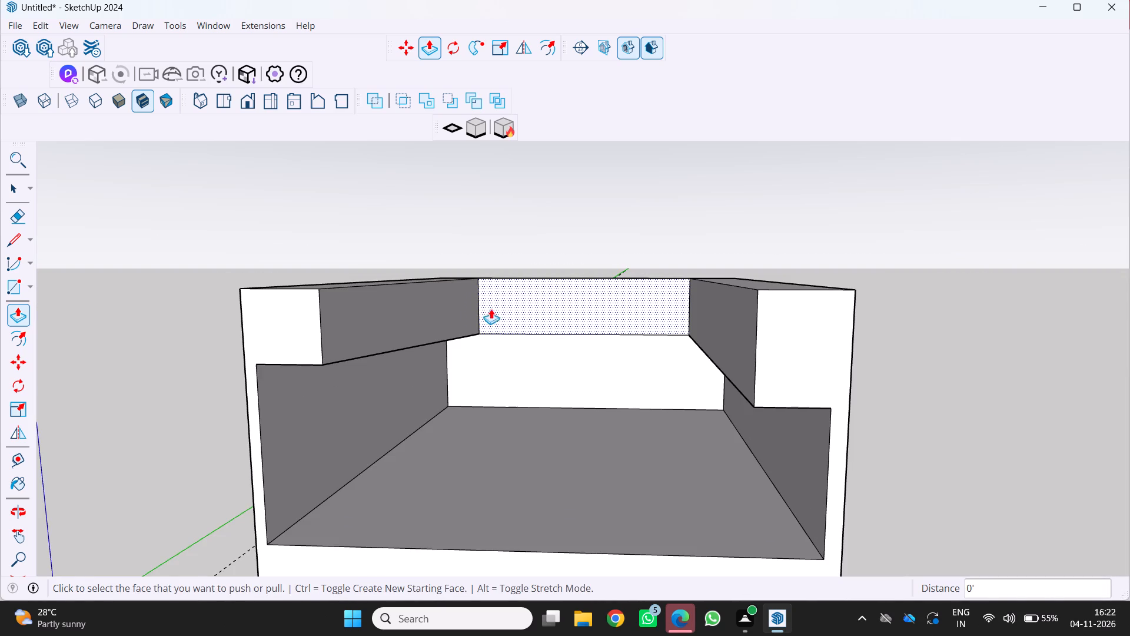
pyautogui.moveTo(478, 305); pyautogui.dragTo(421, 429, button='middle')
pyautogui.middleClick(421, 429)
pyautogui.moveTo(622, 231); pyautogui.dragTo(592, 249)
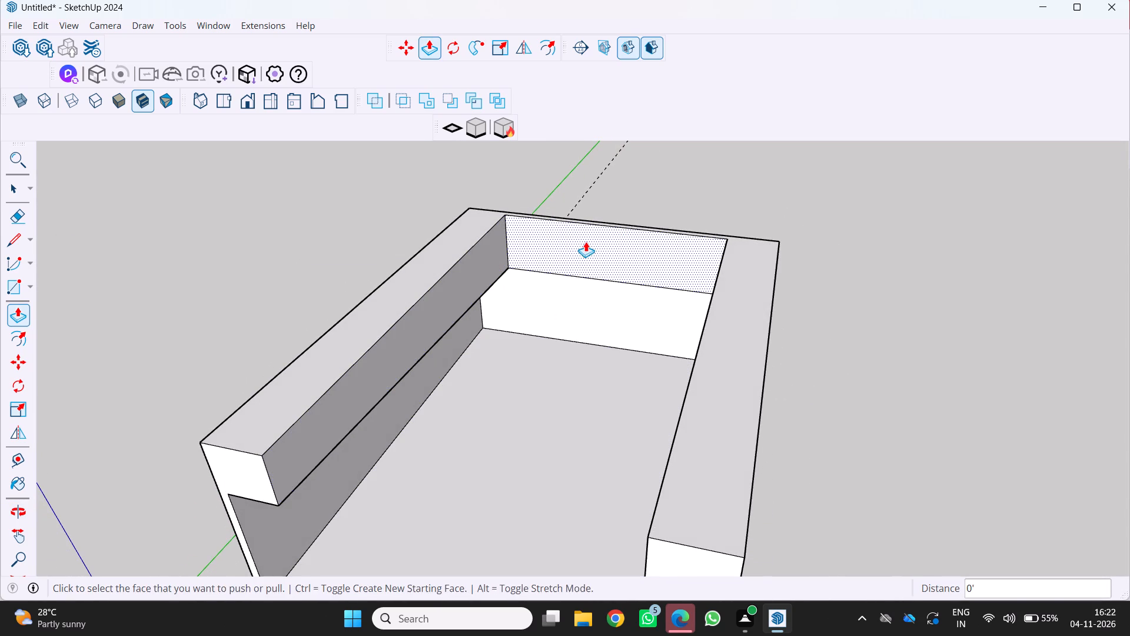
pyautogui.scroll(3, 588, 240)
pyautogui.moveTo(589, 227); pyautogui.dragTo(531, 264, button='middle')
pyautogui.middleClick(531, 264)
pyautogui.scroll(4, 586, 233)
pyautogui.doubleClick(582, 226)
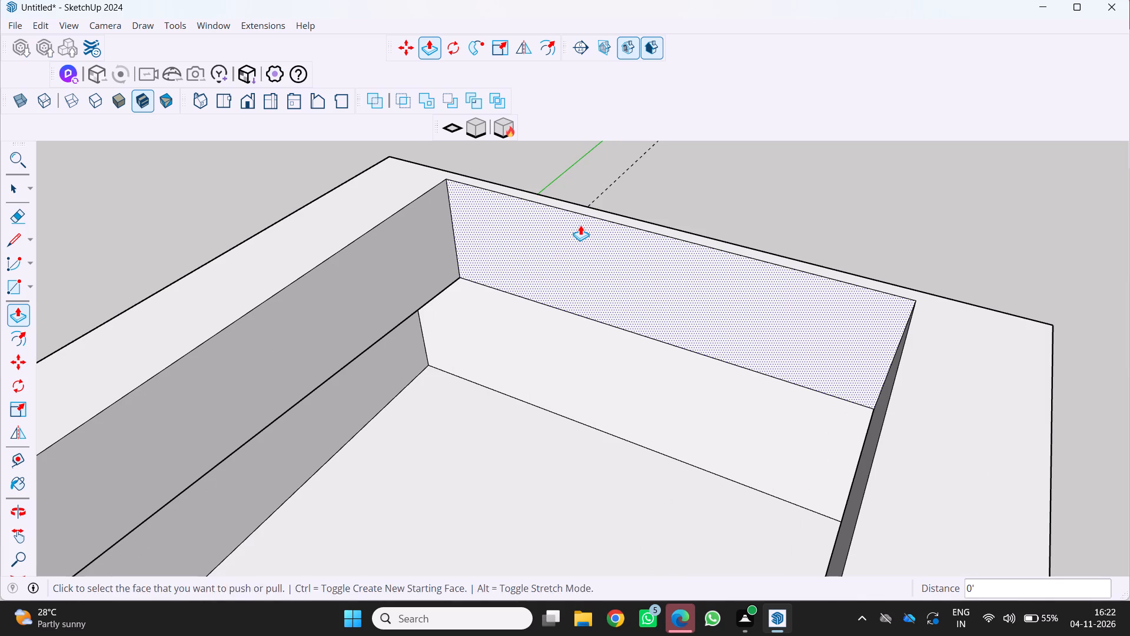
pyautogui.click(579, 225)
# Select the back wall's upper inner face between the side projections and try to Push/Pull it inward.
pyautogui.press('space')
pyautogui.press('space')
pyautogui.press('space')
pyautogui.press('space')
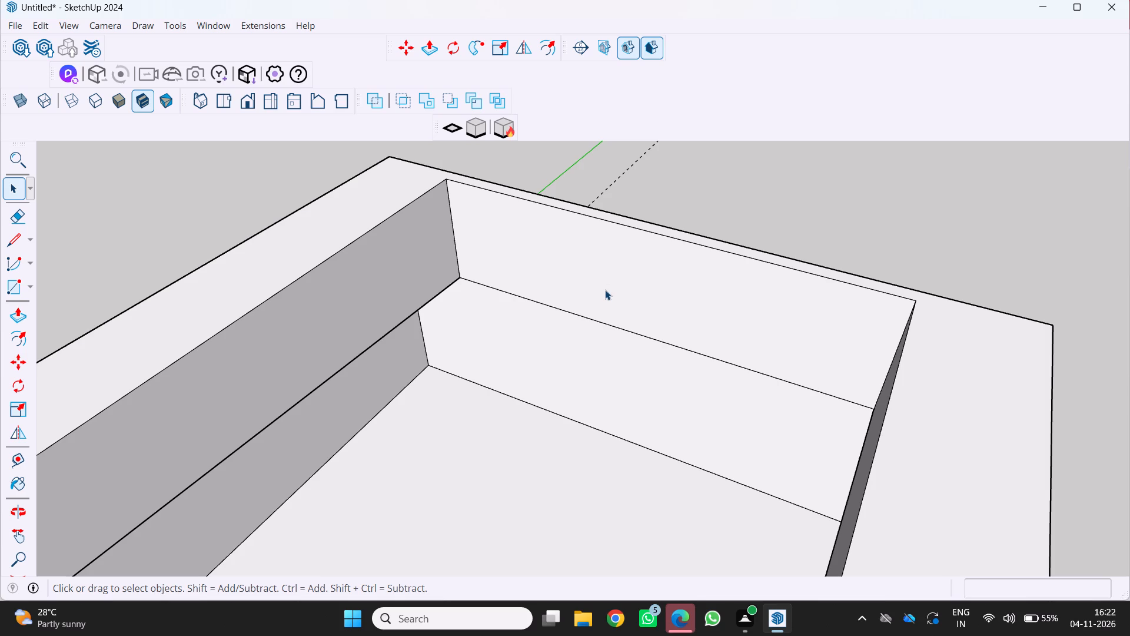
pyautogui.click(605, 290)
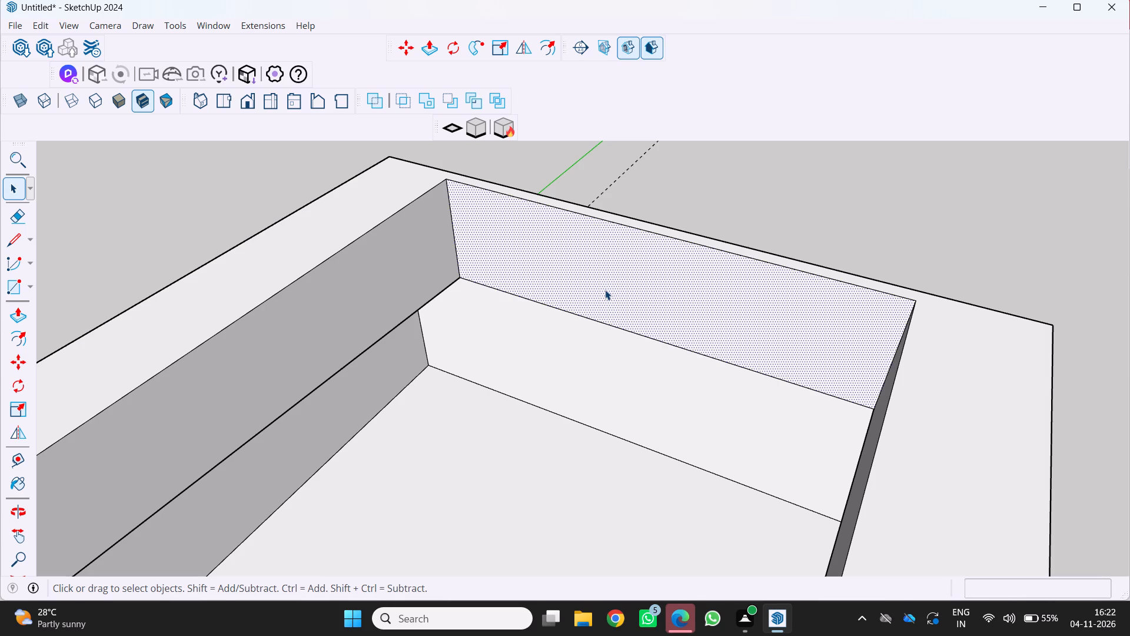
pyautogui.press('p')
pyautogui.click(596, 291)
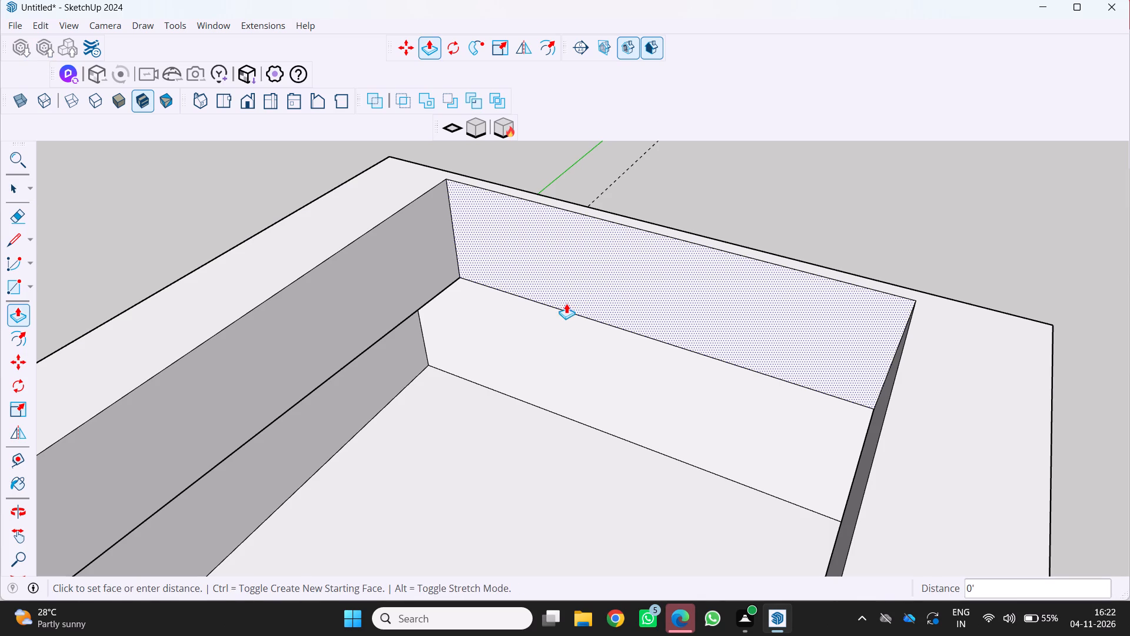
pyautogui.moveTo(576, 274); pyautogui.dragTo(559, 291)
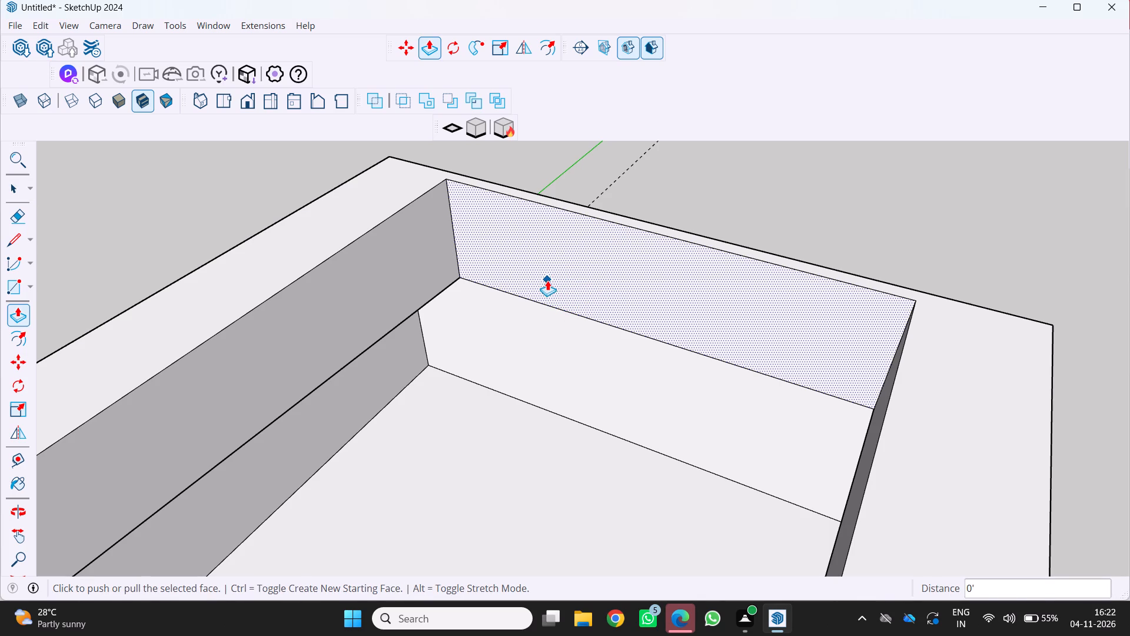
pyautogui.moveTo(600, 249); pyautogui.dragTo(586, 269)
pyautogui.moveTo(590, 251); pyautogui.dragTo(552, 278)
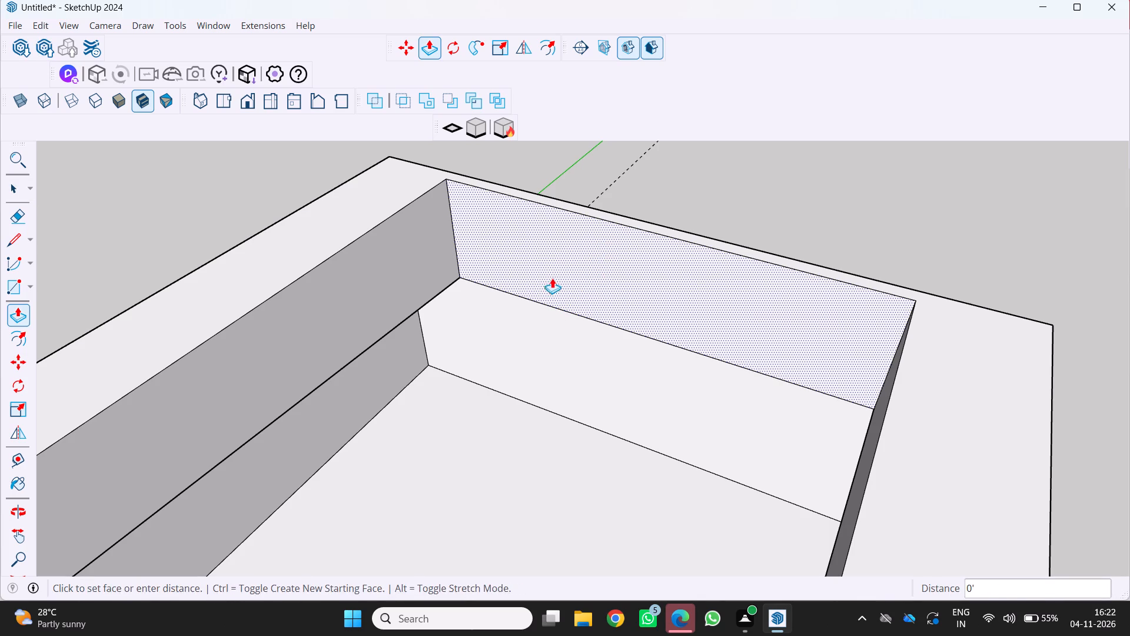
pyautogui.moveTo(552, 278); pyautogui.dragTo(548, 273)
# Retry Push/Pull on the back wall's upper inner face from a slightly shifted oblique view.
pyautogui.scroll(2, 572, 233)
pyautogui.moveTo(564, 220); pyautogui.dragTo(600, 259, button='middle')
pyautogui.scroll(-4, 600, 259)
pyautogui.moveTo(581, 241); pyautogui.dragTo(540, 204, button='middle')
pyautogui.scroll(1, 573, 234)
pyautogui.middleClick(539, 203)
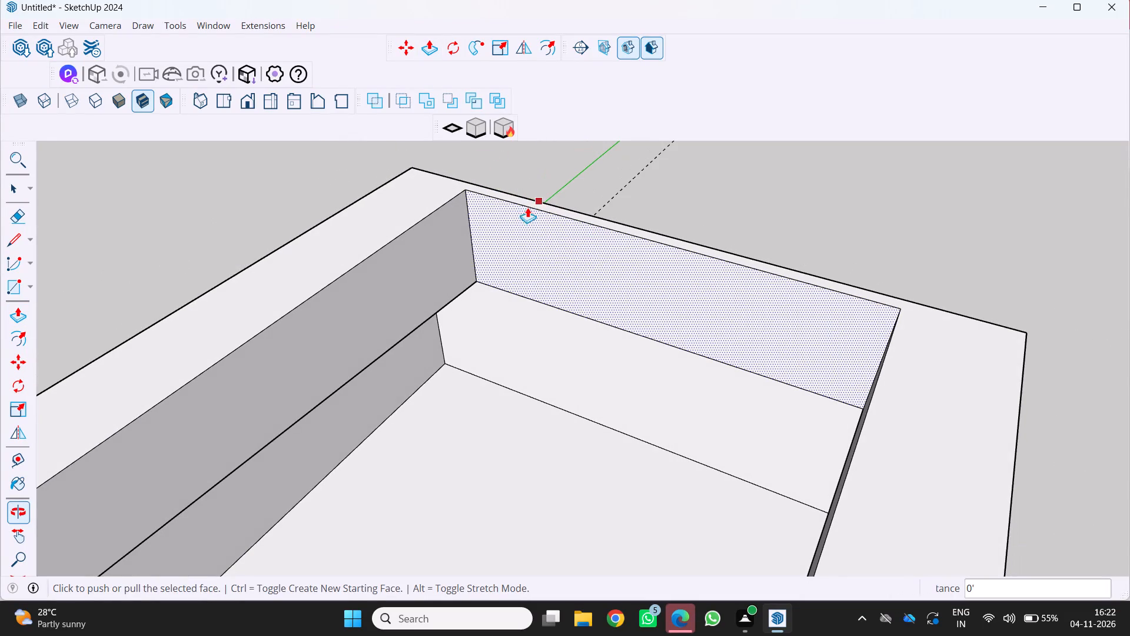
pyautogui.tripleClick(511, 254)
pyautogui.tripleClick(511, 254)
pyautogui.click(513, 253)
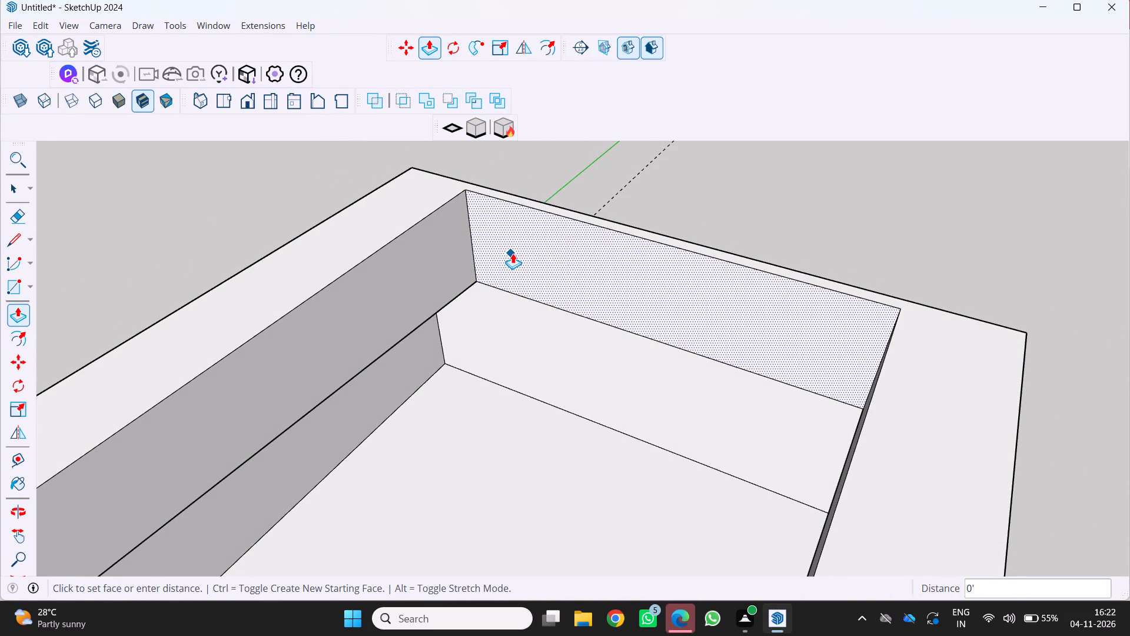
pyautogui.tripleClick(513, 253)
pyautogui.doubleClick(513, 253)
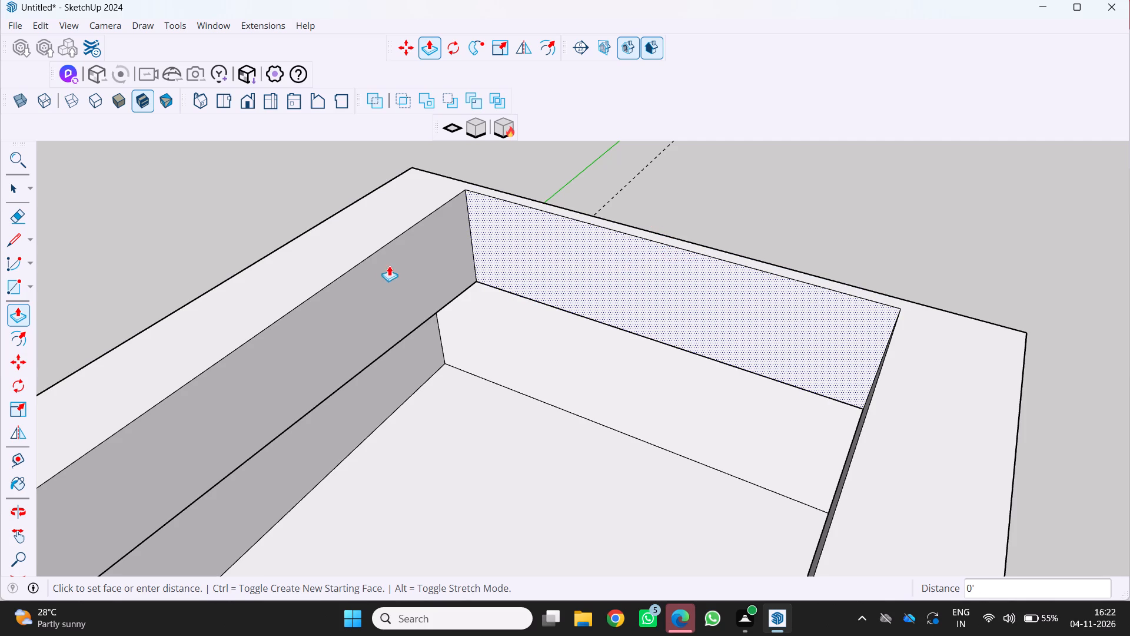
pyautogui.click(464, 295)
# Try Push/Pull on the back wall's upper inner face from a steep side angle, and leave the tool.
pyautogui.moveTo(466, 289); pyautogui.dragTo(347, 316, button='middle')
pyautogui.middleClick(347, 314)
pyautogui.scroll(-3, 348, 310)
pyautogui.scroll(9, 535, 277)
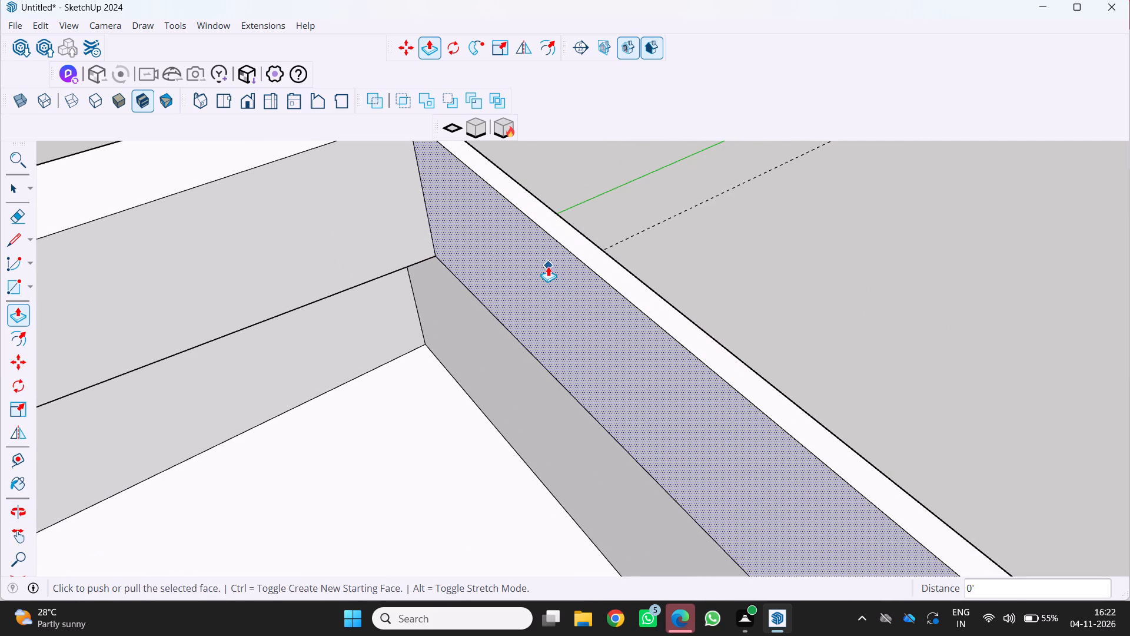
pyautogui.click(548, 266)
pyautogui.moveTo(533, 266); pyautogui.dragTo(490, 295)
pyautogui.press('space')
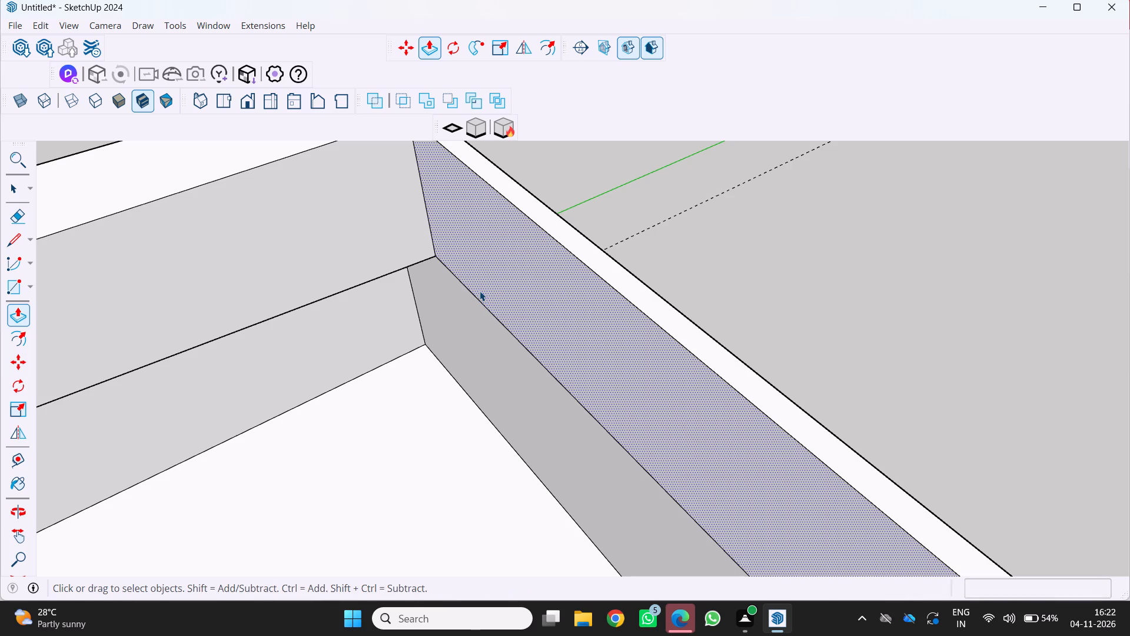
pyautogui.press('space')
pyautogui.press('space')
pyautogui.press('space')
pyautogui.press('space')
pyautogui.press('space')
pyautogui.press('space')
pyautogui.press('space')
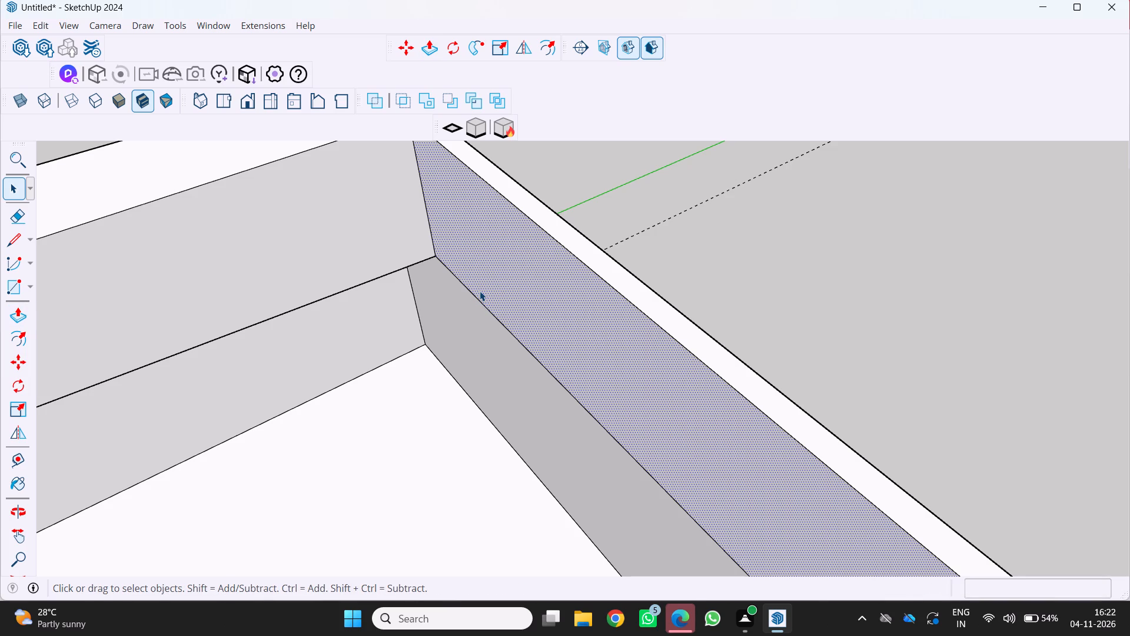
# Draw a rectangle of about 409.8' by 108.5' corner to corner over the back wall's upper inner face.
pyautogui.scroll(-3, 458, 304)
pyautogui.moveTo(450, 307); pyautogui.dragTo(553, 251, button='middle')
pyautogui.middleClick(554, 251)
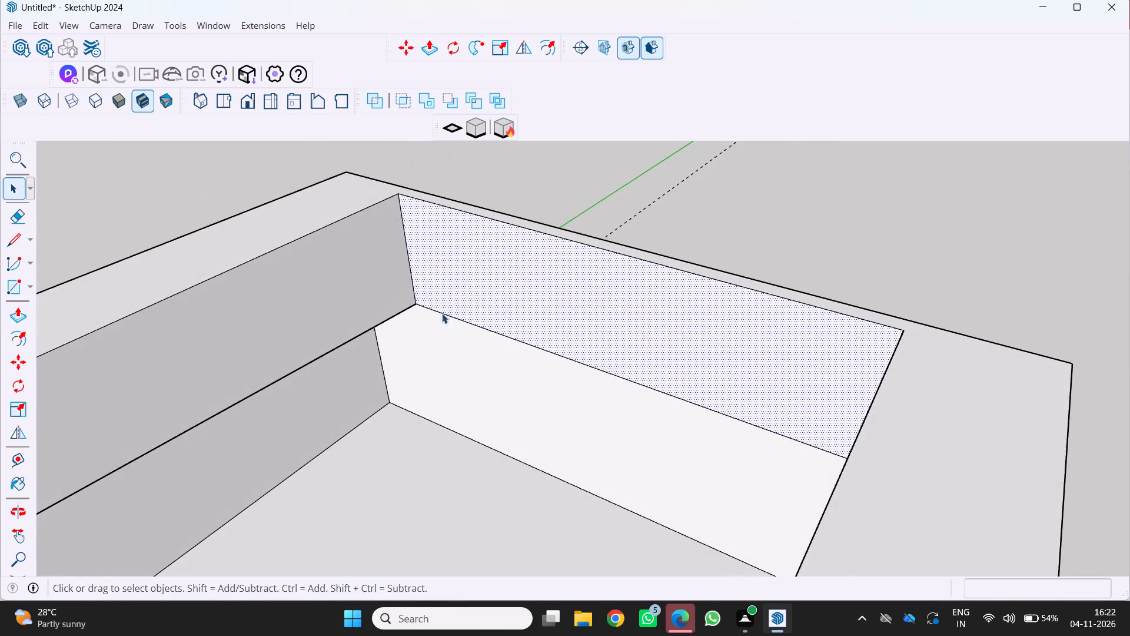
pyautogui.scroll(2, 394, 281)
pyautogui.moveTo(403, 267); pyautogui.dragTo(446, 250, button='middle')
pyautogui.middleClick(446, 250)
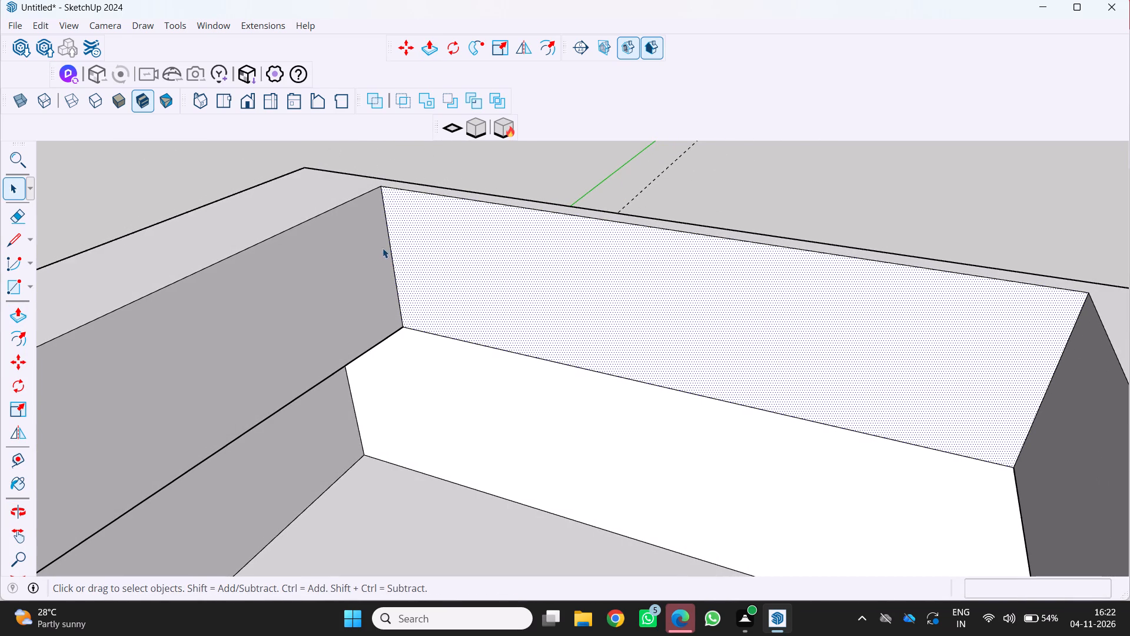
pyautogui.press('r')
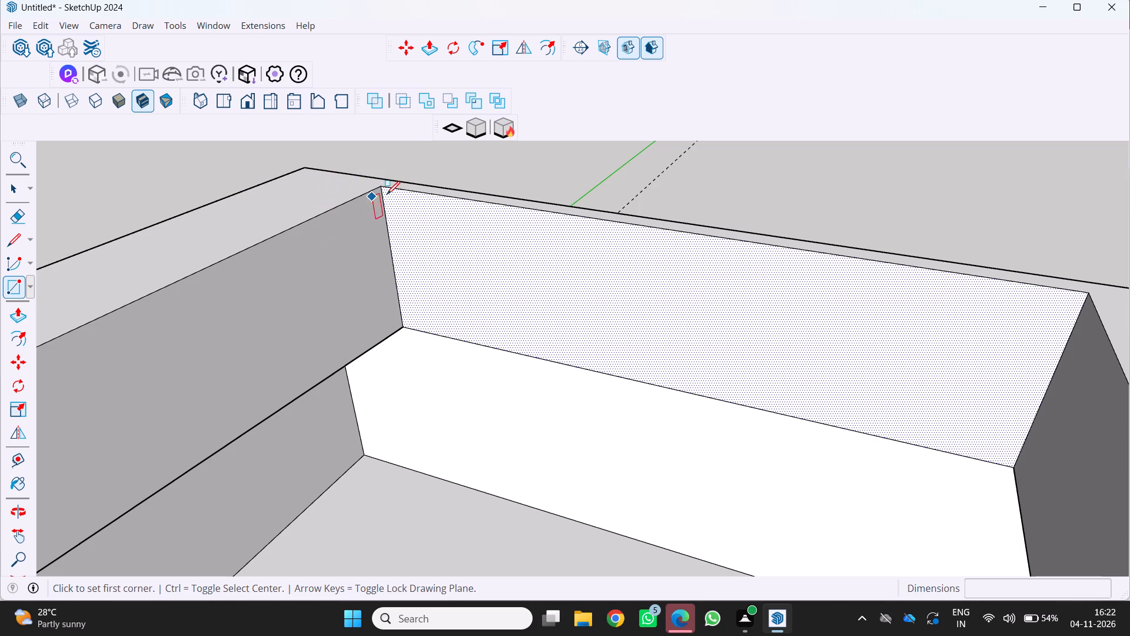
pyautogui.click(380, 184)
pyautogui.scroll(-5, 425, 234)
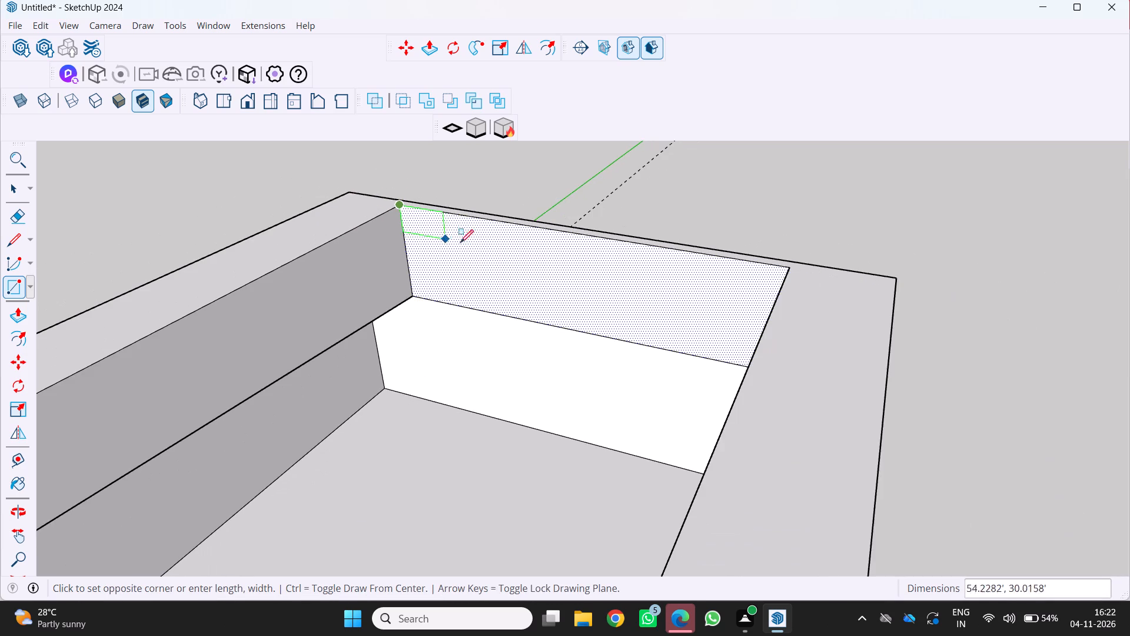
pyautogui.moveTo(583, 316); pyautogui.dragTo(716, 259, button='middle')
pyautogui.scroll(1, 588, 316)
pyautogui.middleClick(716, 259)
pyautogui.scroll(2, 712, 316)
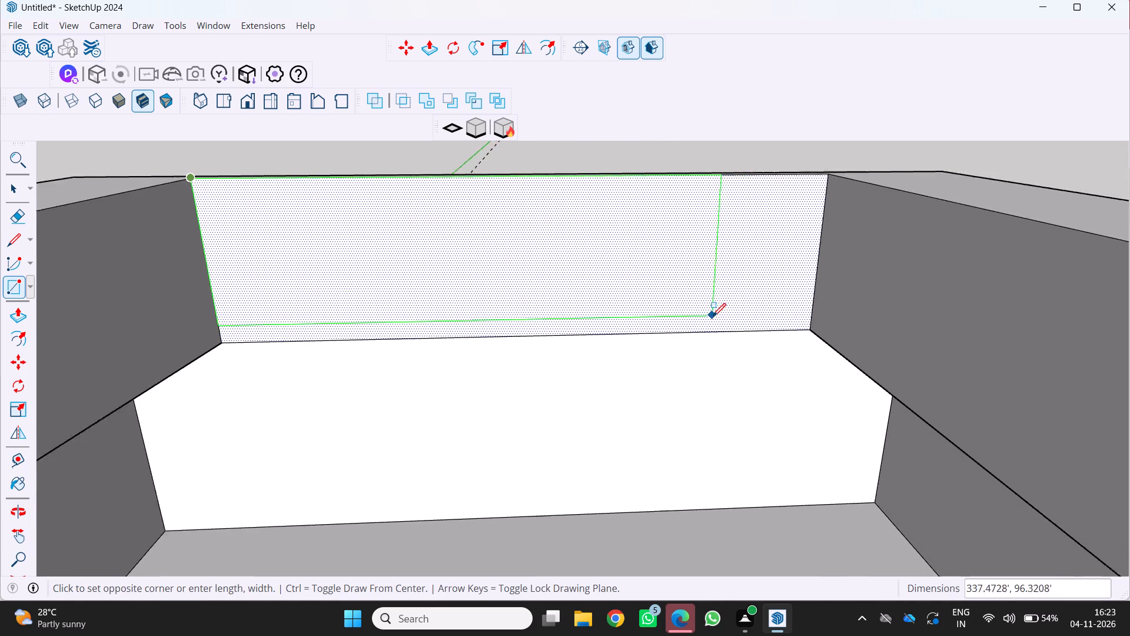
pyautogui.scroll(2, 713, 316)
pyautogui.click(820, 330)
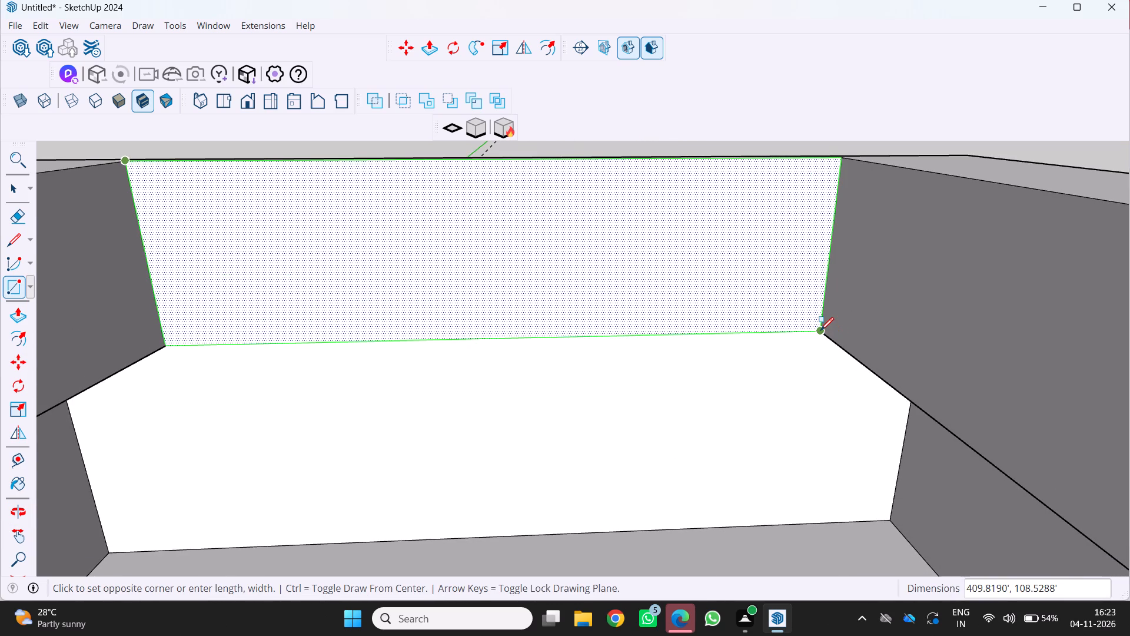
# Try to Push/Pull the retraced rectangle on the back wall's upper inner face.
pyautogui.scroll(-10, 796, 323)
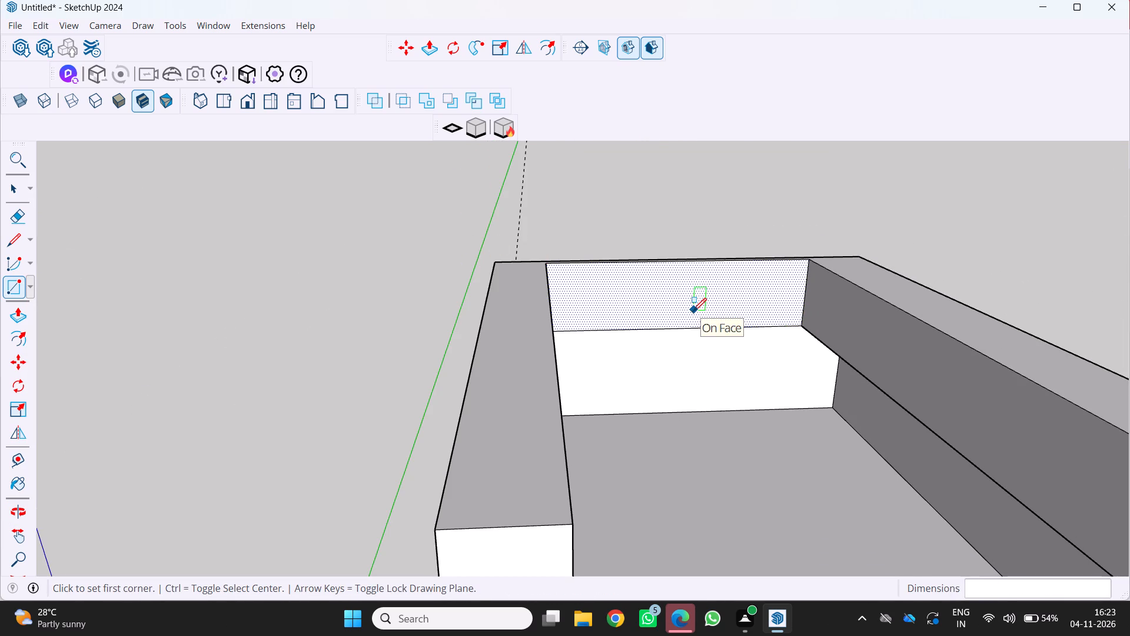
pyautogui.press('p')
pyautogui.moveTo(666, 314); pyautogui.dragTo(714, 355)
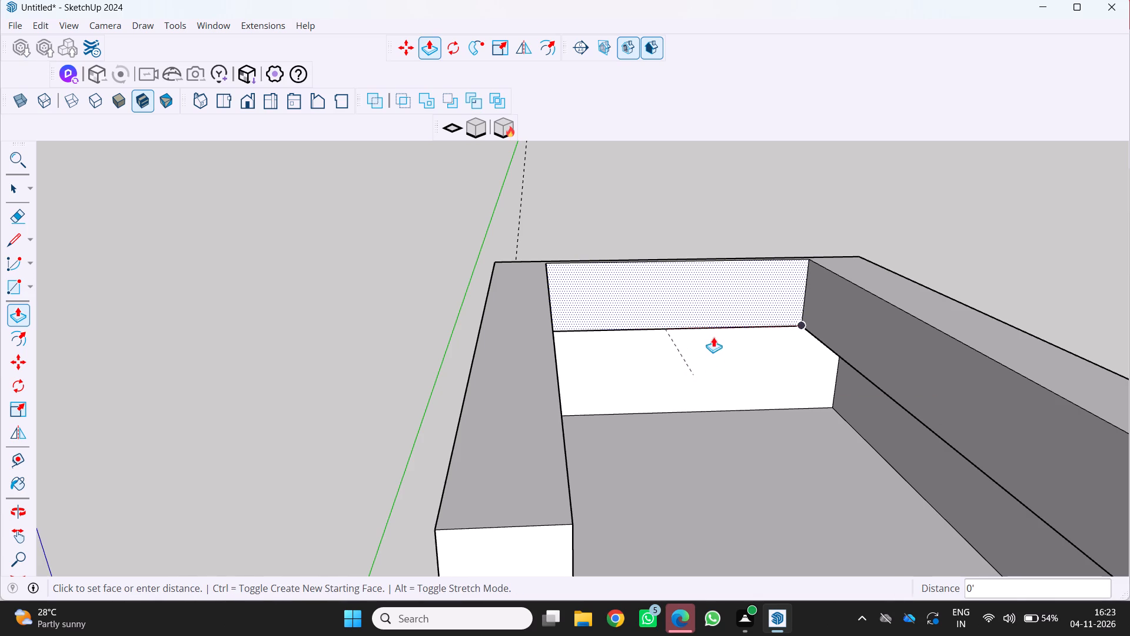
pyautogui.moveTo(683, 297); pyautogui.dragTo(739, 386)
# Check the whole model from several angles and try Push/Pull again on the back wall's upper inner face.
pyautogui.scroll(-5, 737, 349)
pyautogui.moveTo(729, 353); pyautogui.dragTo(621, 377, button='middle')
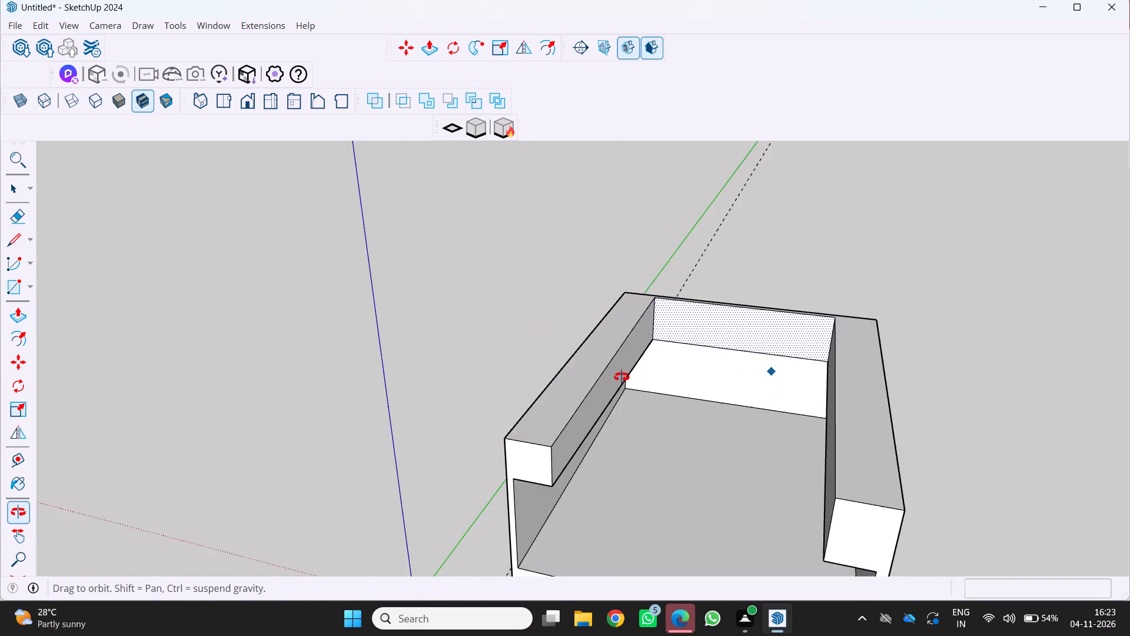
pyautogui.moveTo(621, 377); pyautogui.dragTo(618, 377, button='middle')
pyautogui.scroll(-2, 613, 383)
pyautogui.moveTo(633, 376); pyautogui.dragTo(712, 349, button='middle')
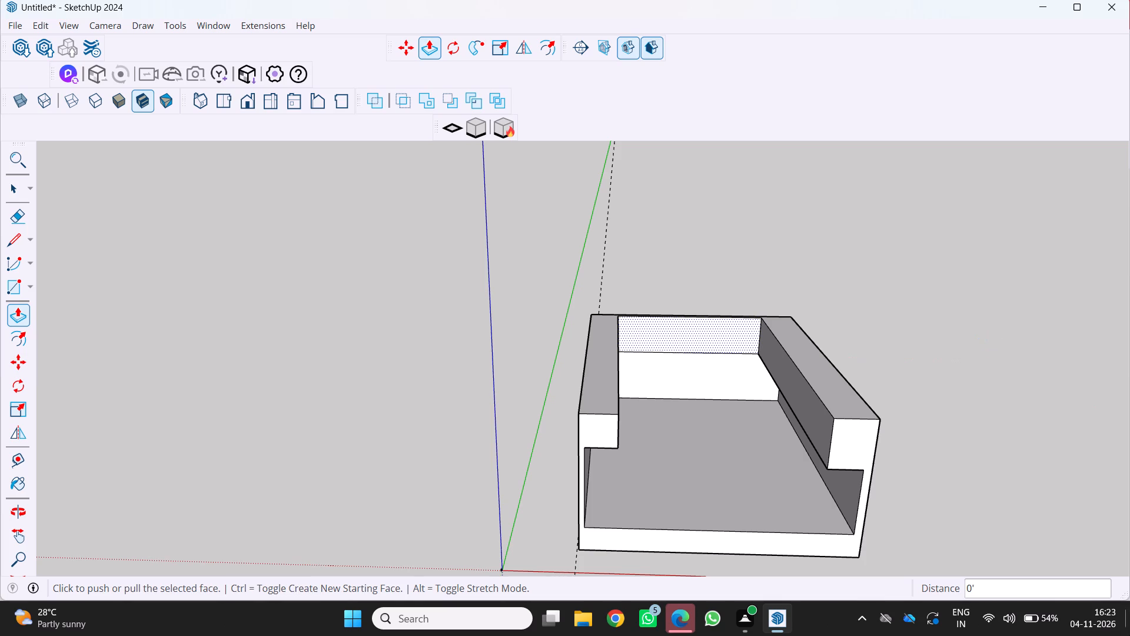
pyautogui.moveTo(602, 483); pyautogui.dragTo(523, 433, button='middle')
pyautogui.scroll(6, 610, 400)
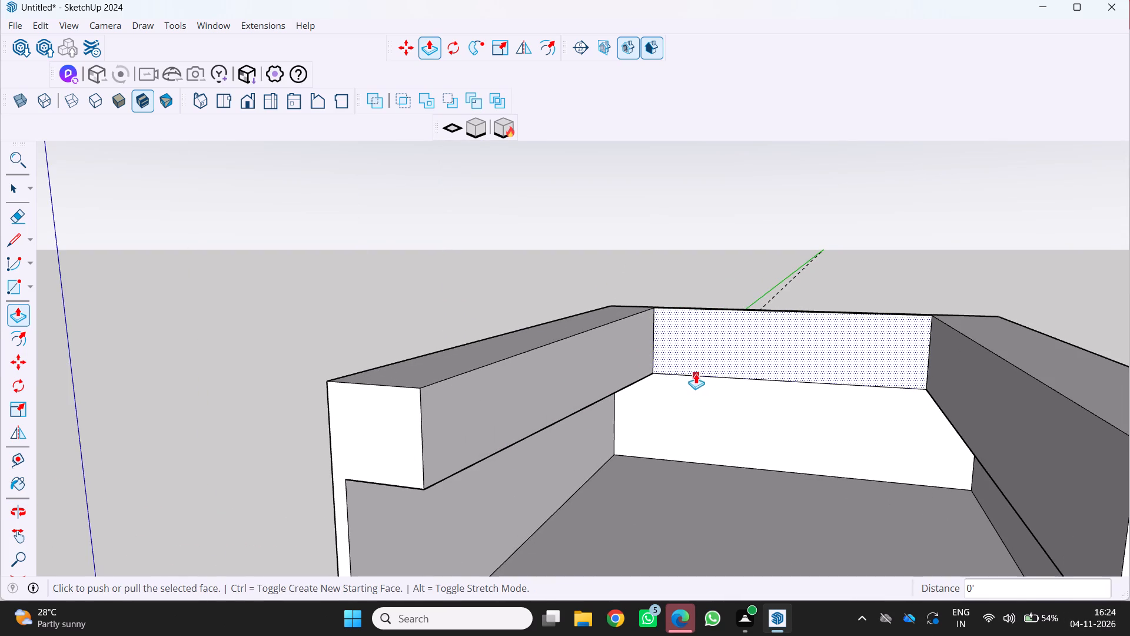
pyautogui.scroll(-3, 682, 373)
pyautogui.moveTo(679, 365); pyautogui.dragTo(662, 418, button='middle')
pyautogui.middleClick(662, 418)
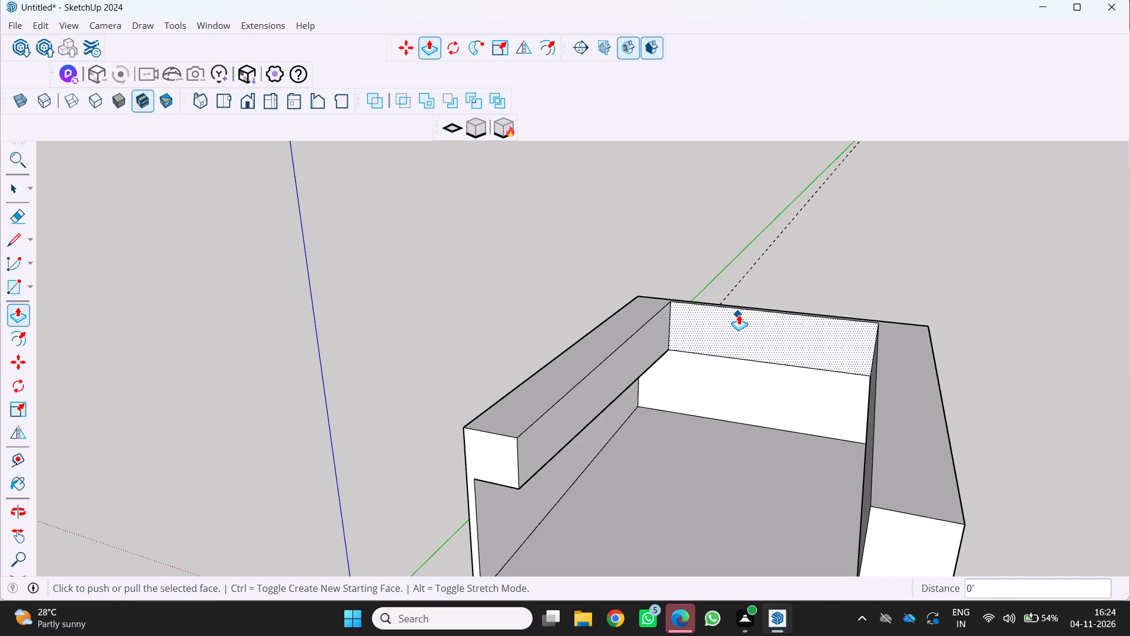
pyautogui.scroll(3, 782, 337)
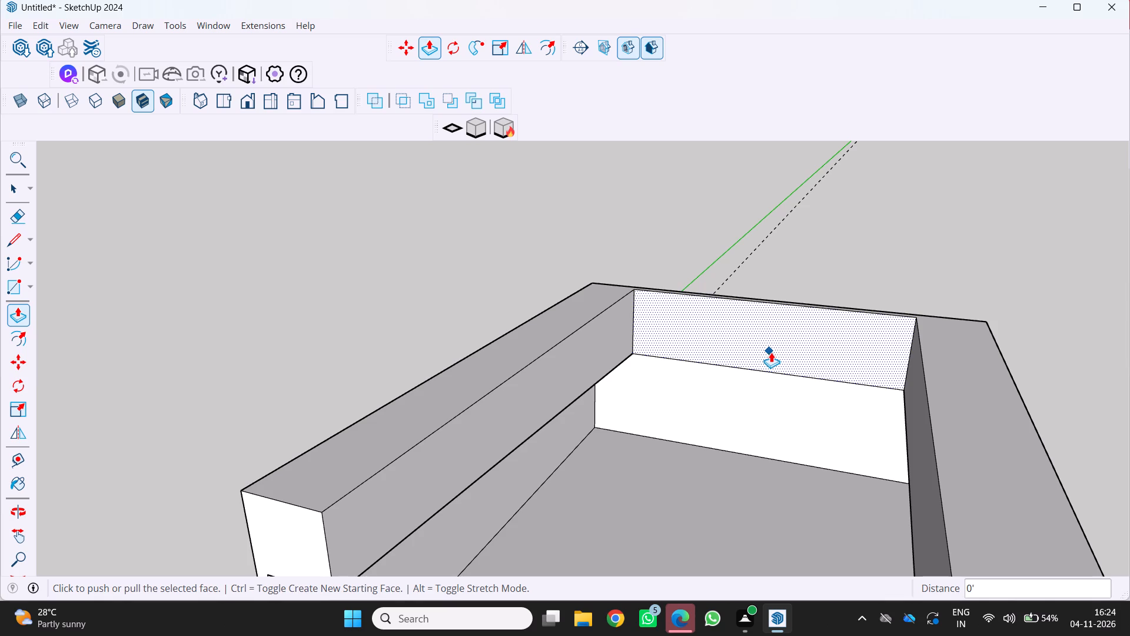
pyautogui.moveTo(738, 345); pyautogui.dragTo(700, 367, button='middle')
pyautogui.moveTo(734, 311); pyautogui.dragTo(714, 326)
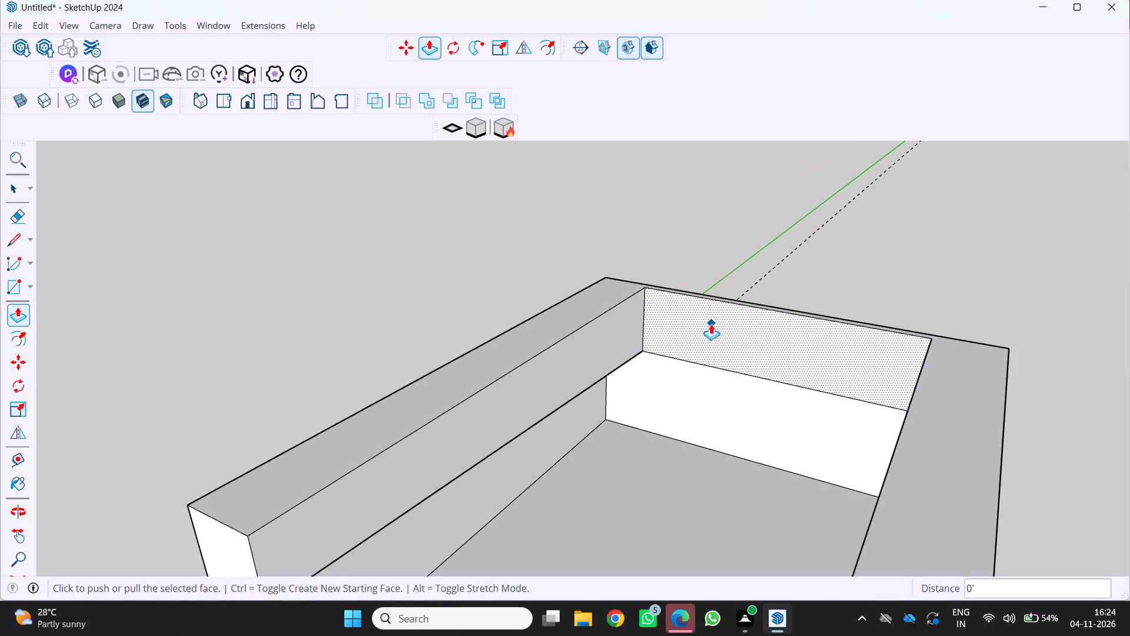
# Select all geometry connected to the back wall's upper inner face and examine which edges and faces belong together.
pyautogui.press('space')
pyautogui.press('space')
pyautogui.tripleClick(704, 322)
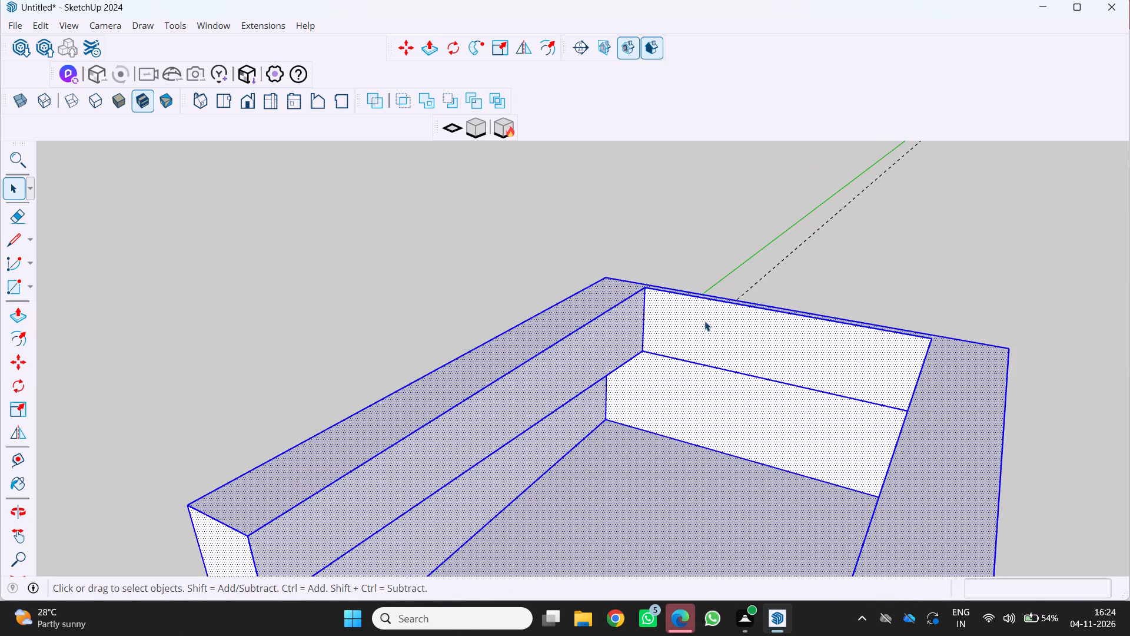
pyautogui.tripleClick(704, 321)
pyautogui.click(704, 319)
pyautogui.doubleClick(704, 319)
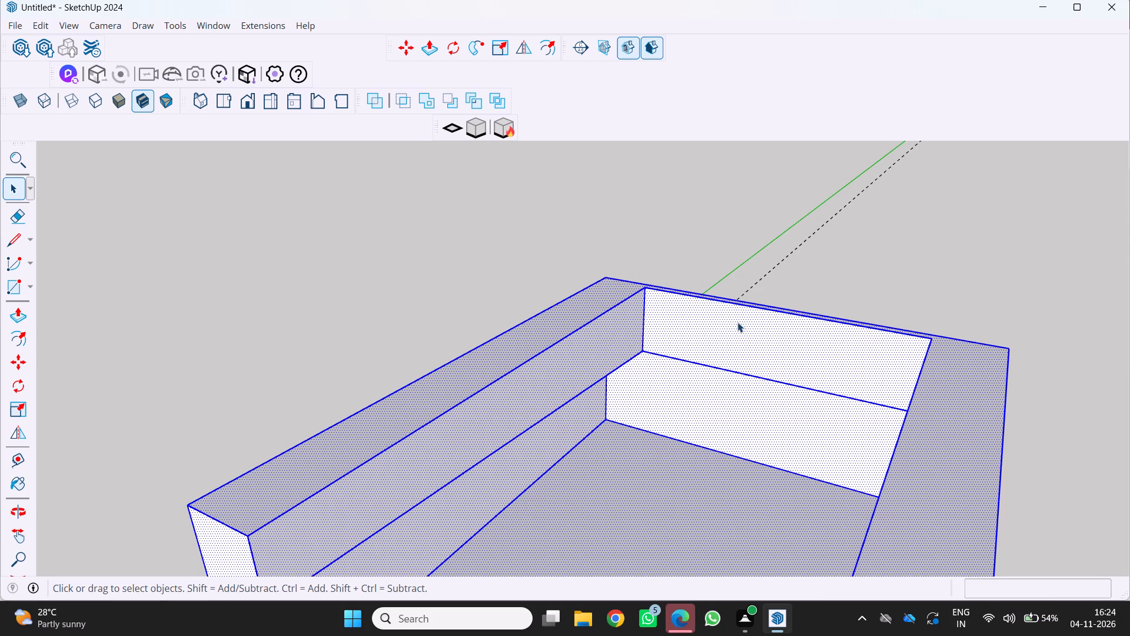
pyautogui.scroll(-2, 756, 340)
pyautogui.moveTo(704, 326); pyautogui.dragTo(787, 261, button='middle')
pyautogui.middleClick(787, 261)
pyautogui.scroll(3, 733, 302)
pyautogui.moveTo(729, 302); pyautogui.dragTo(704, 294, button='middle')
pyautogui.middleClick(703, 294)
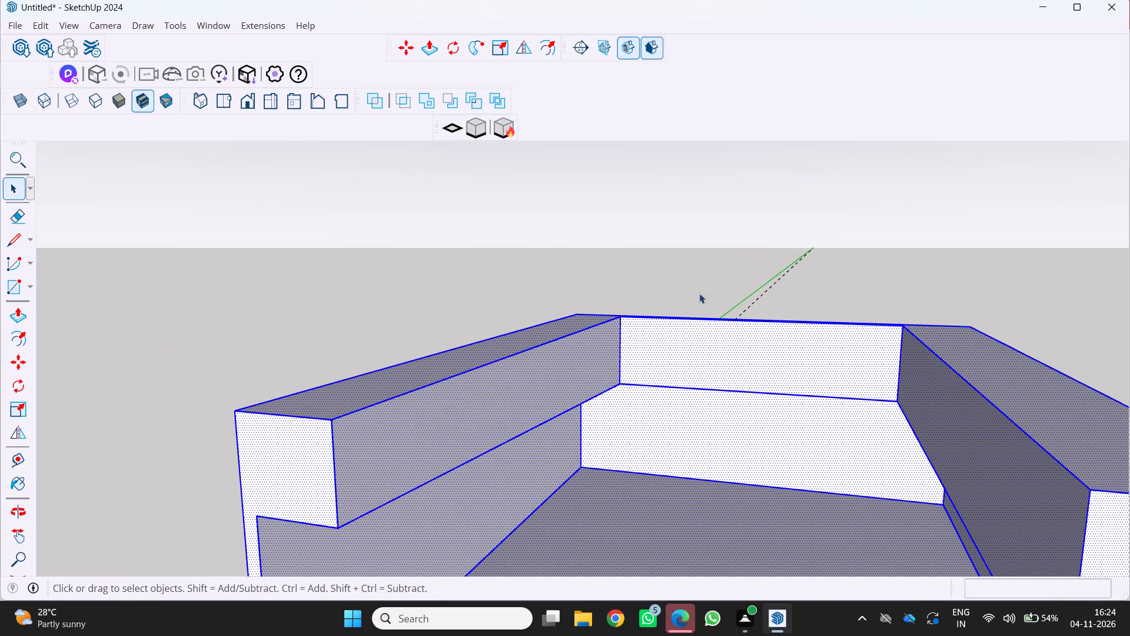
# Select only the back wall's lower inner face and examine the wall recesses from low and front angles.
pyautogui.press('space')
pyautogui.press('space')
pyautogui.press('space')
pyautogui.click(628, 412)
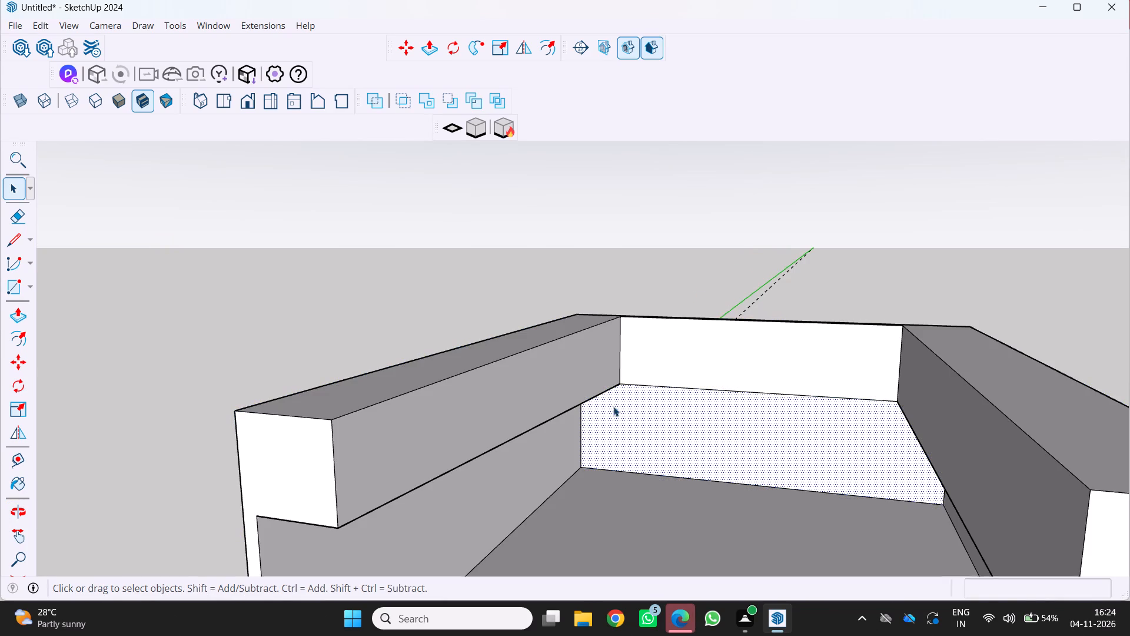
pyautogui.scroll(-4, 630, 378)
pyautogui.moveTo(629, 372); pyautogui.dragTo(654, 305, button='middle')
pyautogui.scroll(4, 649, 356)
pyautogui.moveTo(649, 357); pyautogui.dragTo(657, 308, button='middle')
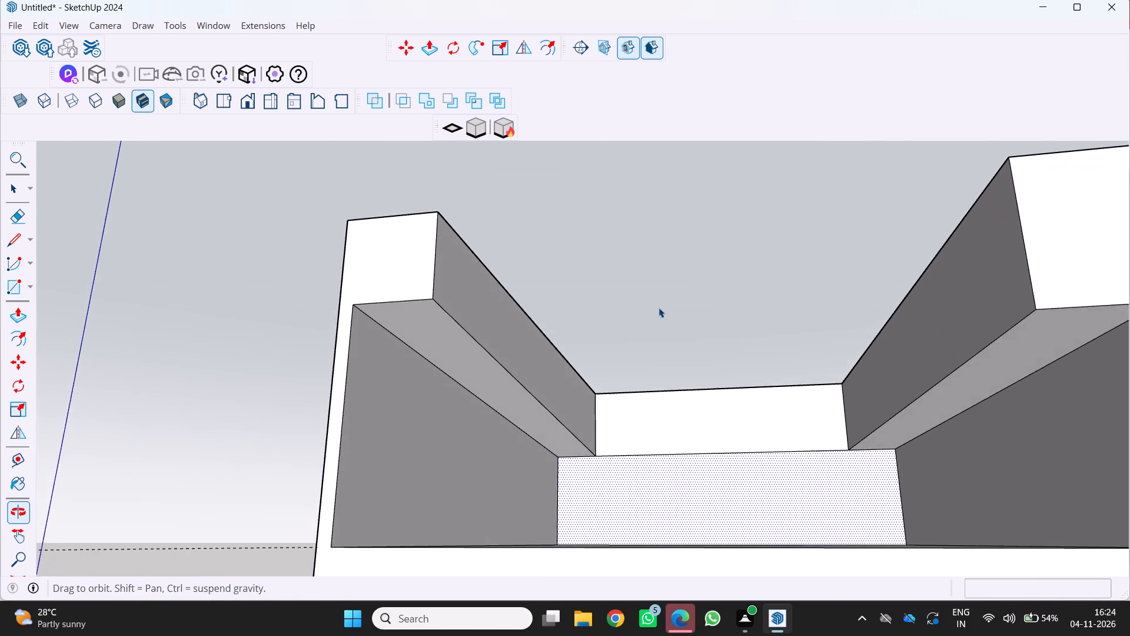
pyautogui.scroll(3, 638, 445)
pyautogui.moveTo(630, 428); pyautogui.dragTo(623, 430, button='middle')
pyautogui.scroll(-8, 623, 430)
pyautogui.middleClick(623, 430)
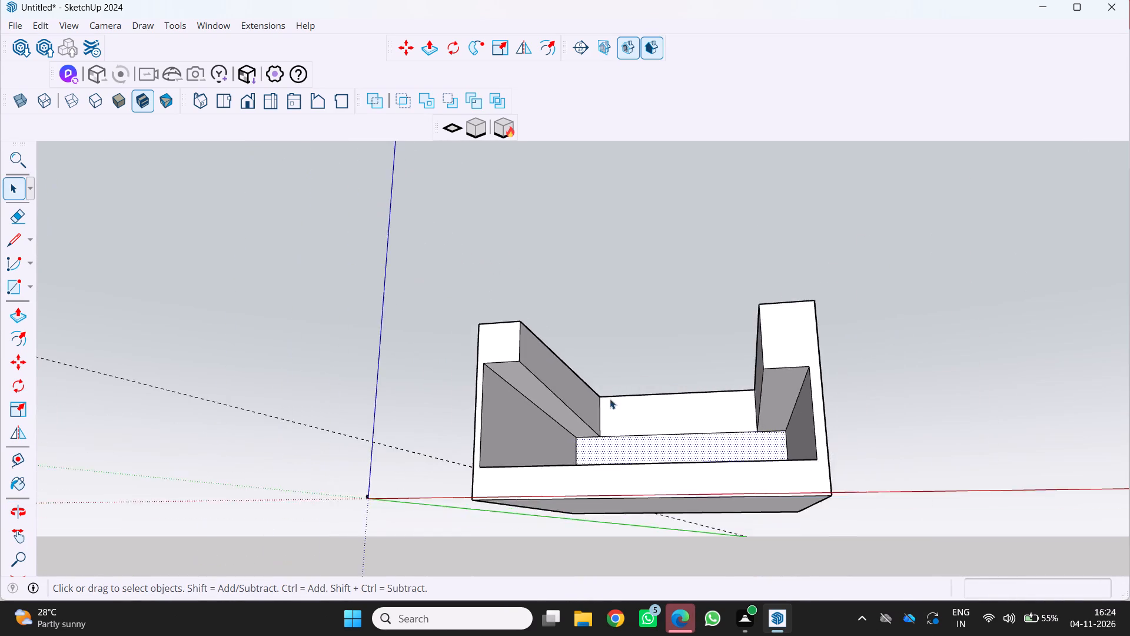
pyautogui.moveTo(610, 399); pyautogui.dragTo(619, 440, button='middle')
pyautogui.middleClick(619, 440)
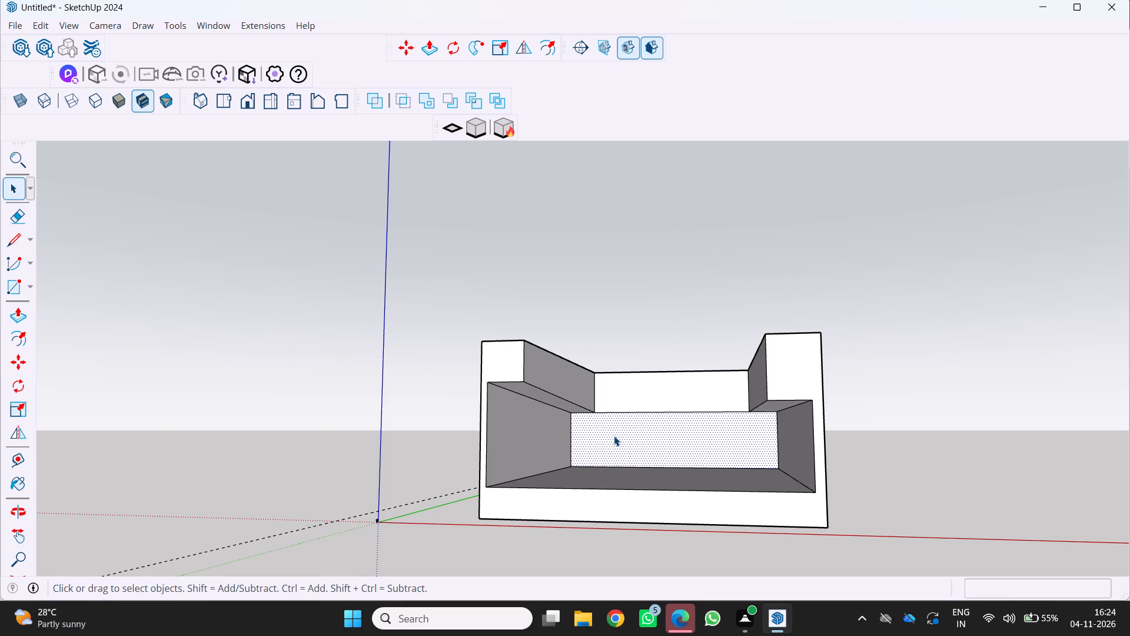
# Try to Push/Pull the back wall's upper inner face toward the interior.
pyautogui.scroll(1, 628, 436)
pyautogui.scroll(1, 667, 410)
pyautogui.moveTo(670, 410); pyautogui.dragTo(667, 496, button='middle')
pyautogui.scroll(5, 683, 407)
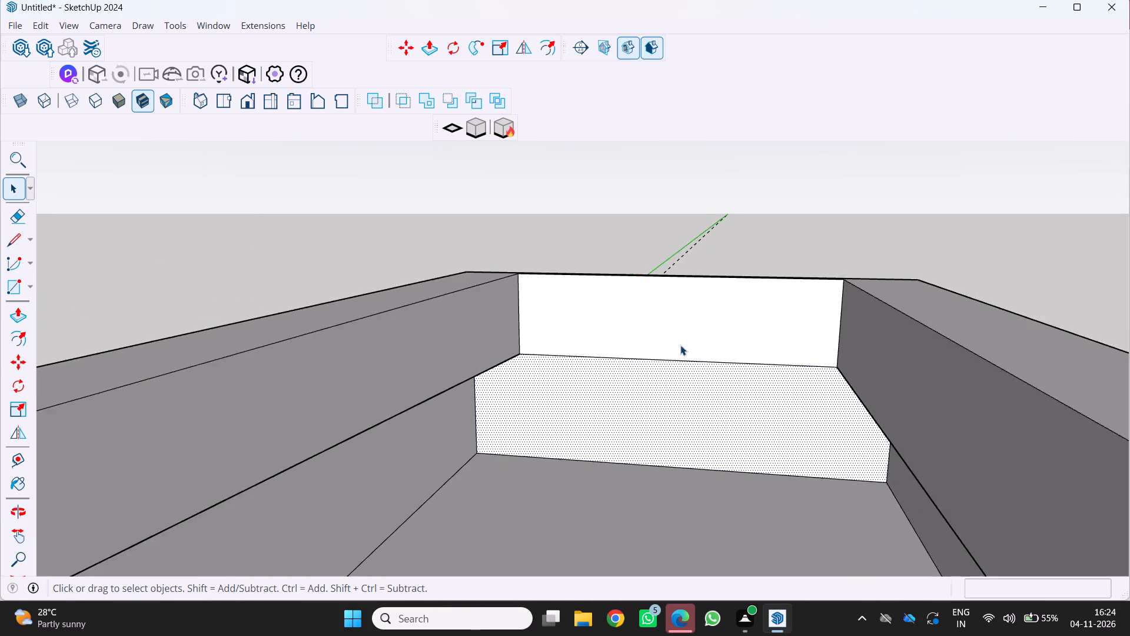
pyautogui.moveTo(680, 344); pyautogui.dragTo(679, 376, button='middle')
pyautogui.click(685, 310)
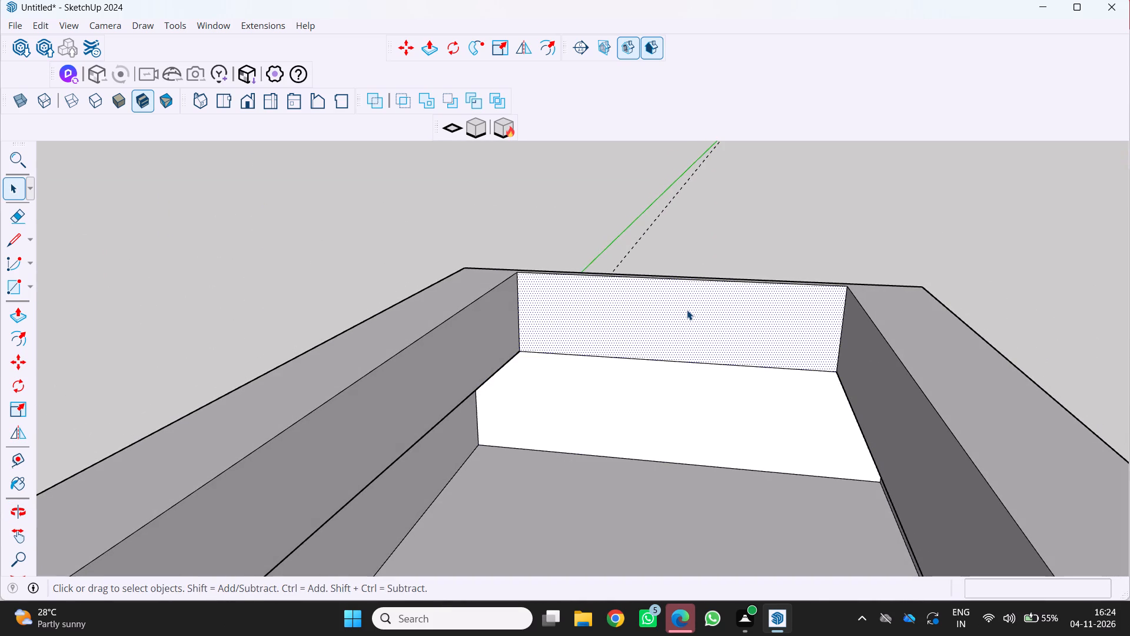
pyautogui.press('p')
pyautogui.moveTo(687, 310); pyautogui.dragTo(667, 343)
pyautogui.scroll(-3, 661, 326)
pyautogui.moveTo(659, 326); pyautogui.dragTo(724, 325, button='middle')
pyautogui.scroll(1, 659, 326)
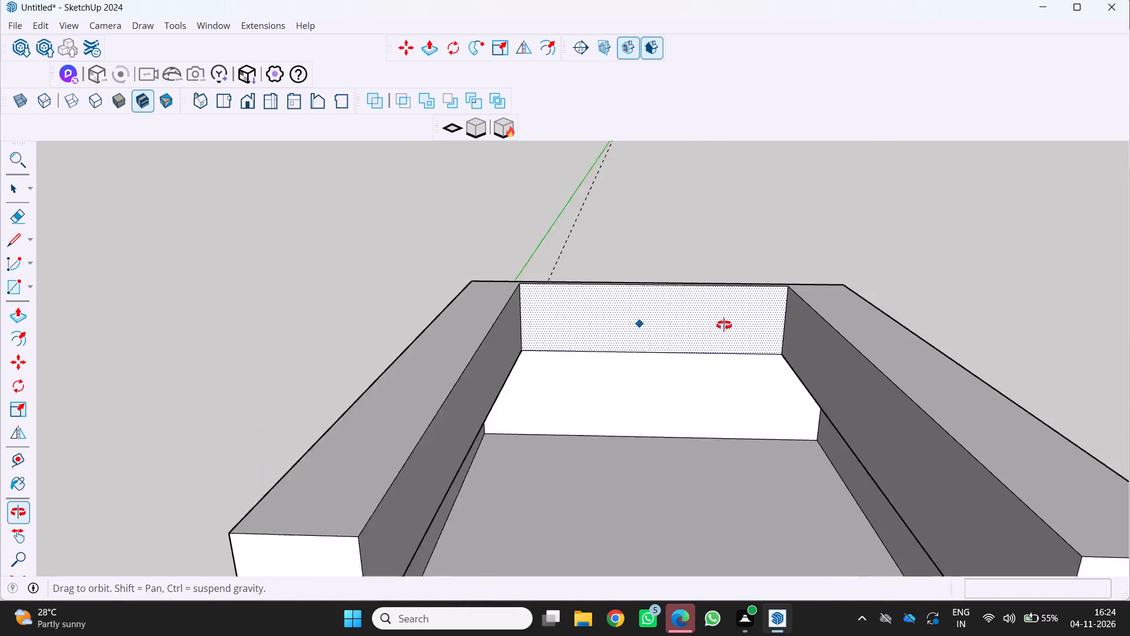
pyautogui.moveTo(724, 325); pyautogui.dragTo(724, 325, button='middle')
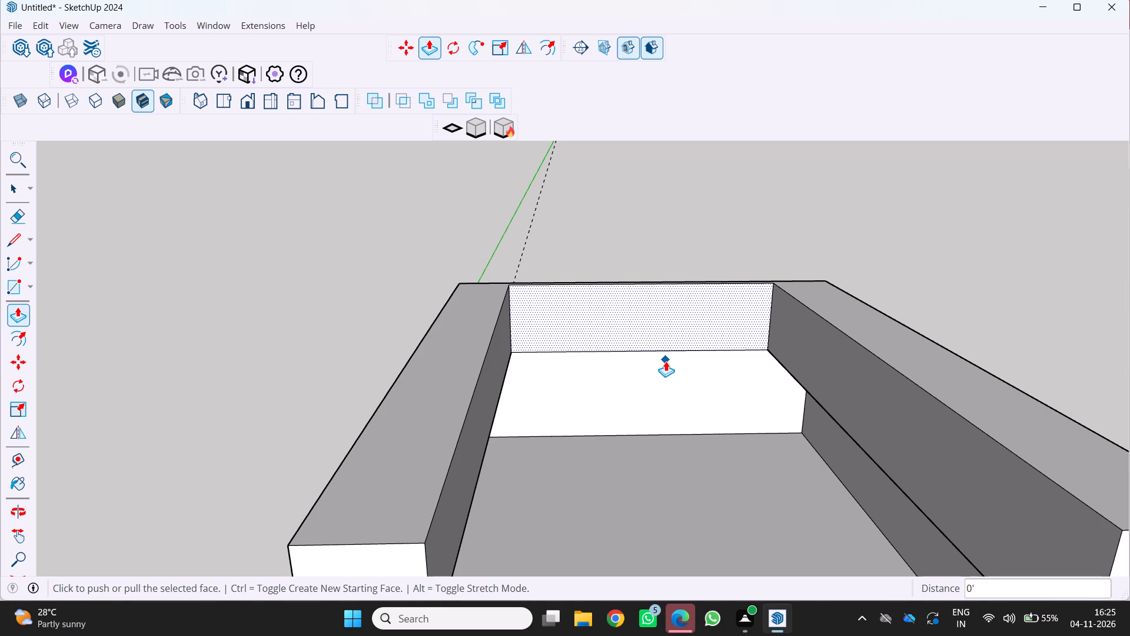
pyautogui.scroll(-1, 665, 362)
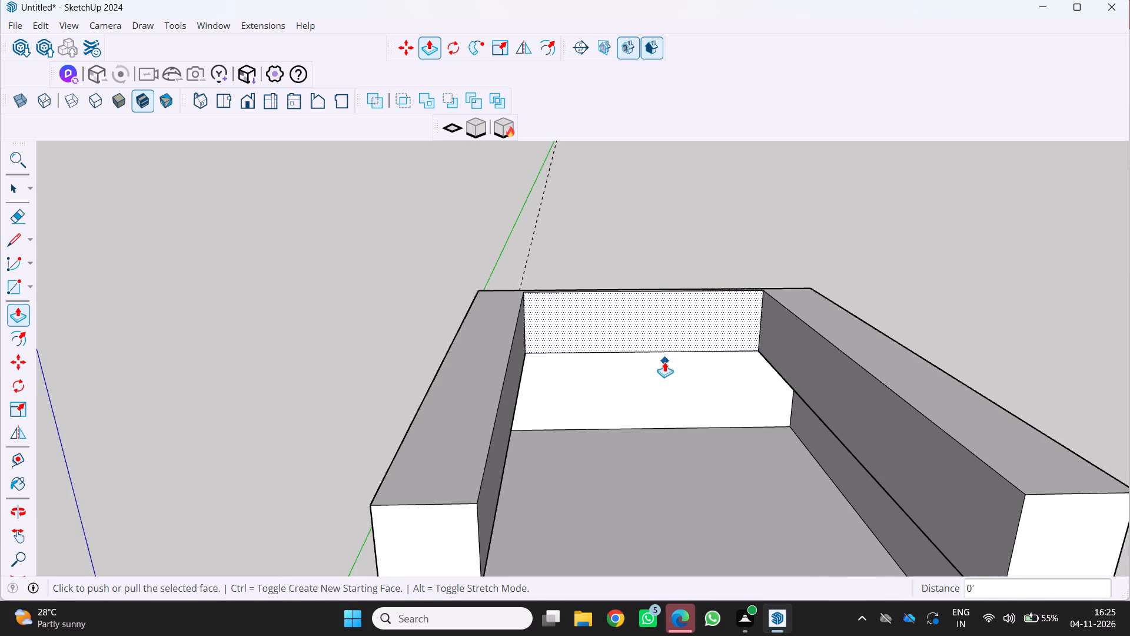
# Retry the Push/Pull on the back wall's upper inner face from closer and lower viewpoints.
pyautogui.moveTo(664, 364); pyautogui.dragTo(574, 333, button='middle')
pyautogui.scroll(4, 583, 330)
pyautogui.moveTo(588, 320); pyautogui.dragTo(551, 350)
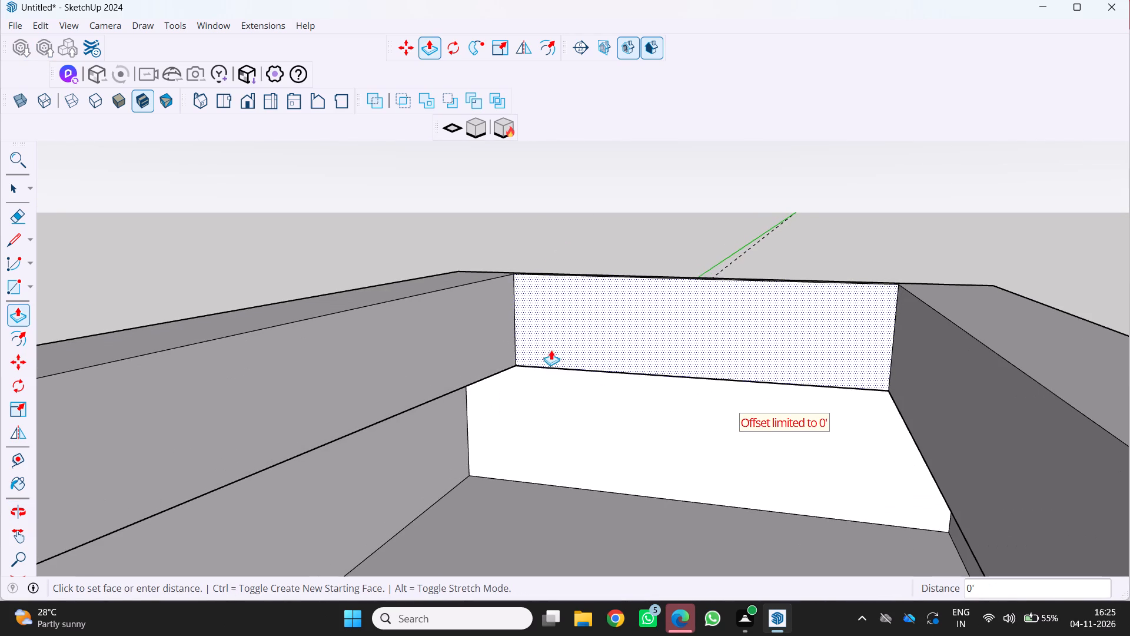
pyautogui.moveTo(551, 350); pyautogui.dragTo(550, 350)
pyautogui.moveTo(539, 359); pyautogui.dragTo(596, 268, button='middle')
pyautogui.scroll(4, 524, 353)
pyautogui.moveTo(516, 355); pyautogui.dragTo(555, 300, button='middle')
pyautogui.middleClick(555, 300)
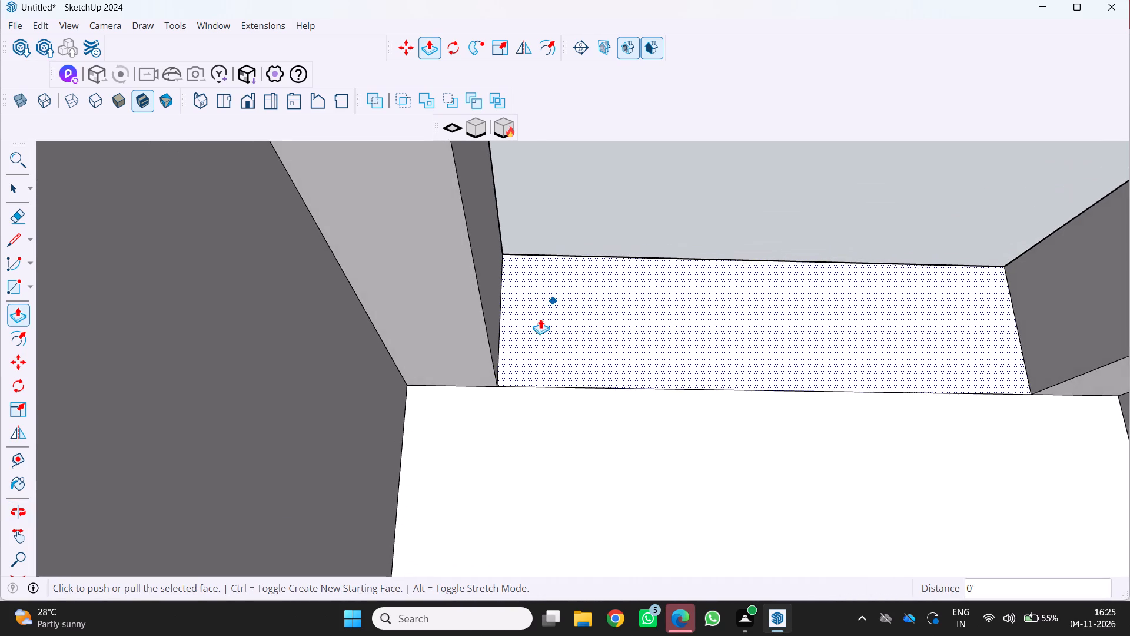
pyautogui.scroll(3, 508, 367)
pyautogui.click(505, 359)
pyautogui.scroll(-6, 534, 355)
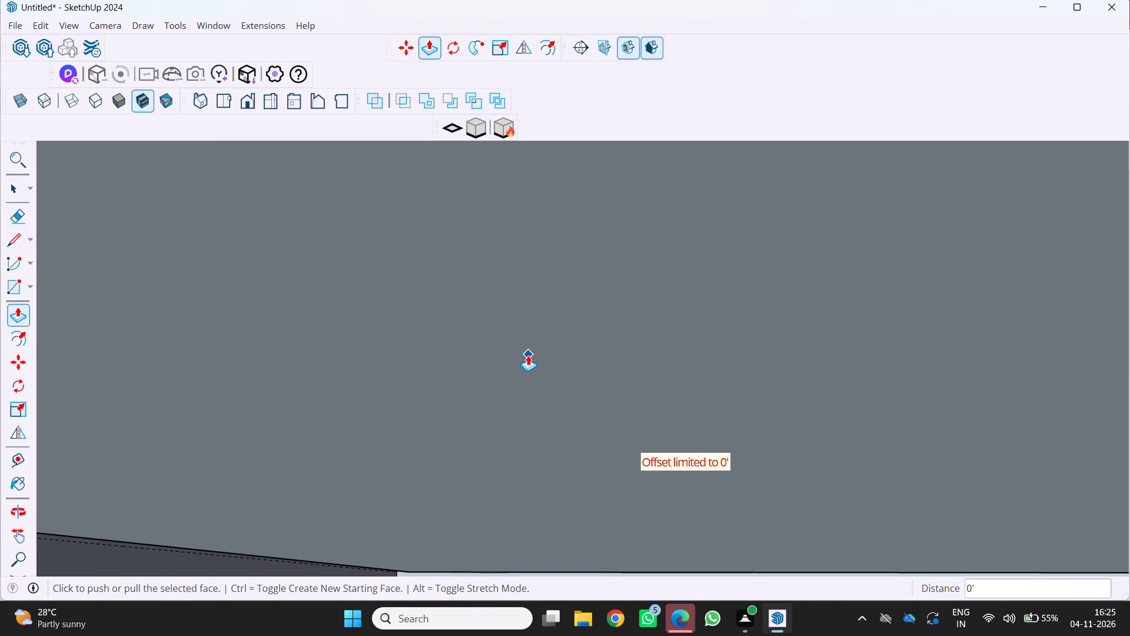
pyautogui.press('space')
# Examine the back wall's upper face and its joints with the thickened side walls from front, high and oblique angles.
pyautogui.scroll(-20, 511, 352)
pyautogui.scroll(-8, 511, 352)
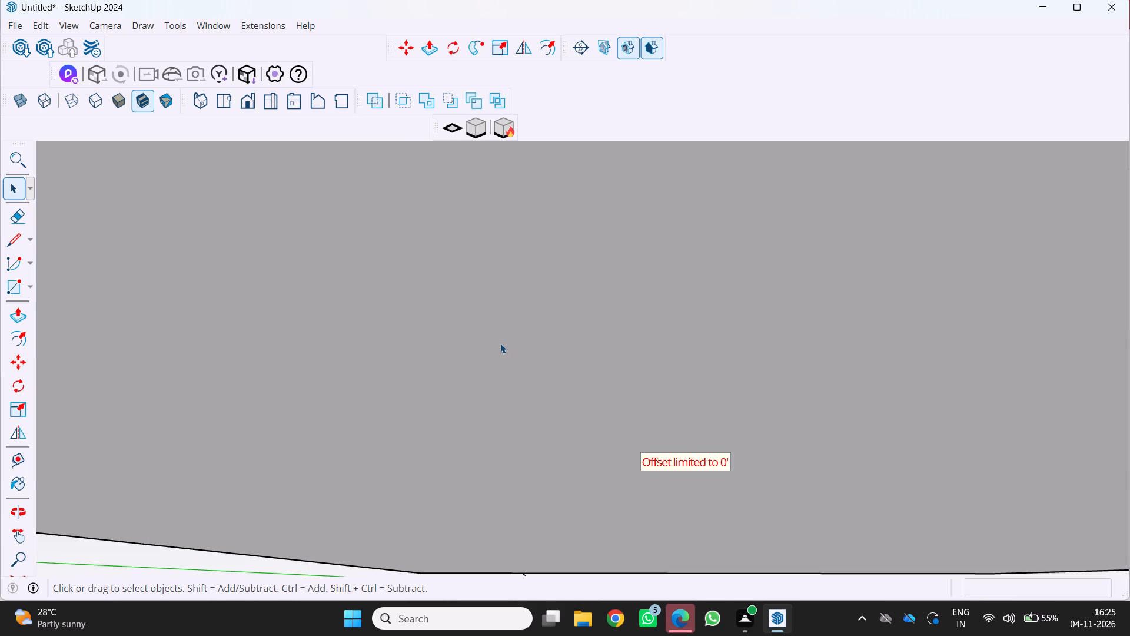
pyautogui.moveTo(509, 338); pyautogui.dragTo(511, 390, button='middle')
pyautogui.middleClick(511, 390)
pyautogui.scroll(-20, 510, 391)
pyautogui.scroll(-5, 510, 391)
pyautogui.moveTo(498, 372); pyautogui.dragTo(497, 390, button='middle')
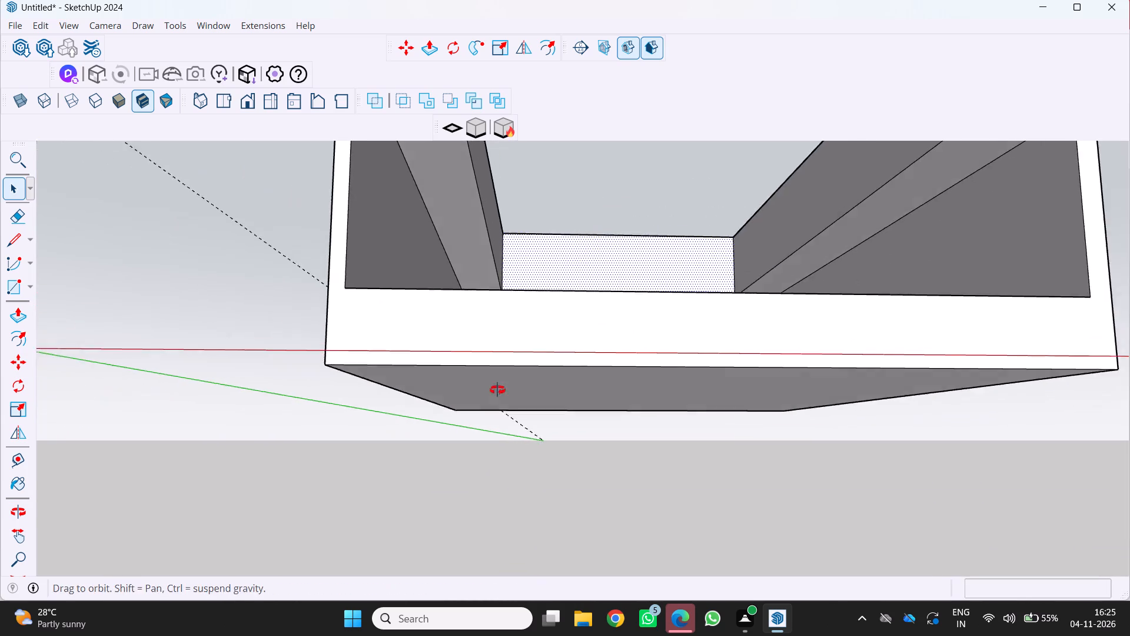
pyautogui.moveTo(497, 390); pyautogui.dragTo(458, 447, button='middle')
pyautogui.middleClick(458, 447)
pyautogui.scroll(-4, 458, 447)
pyautogui.press('space')
pyautogui.press('space')
pyautogui.moveTo(566, 287); pyautogui.dragTo(562, 296, button='middle')
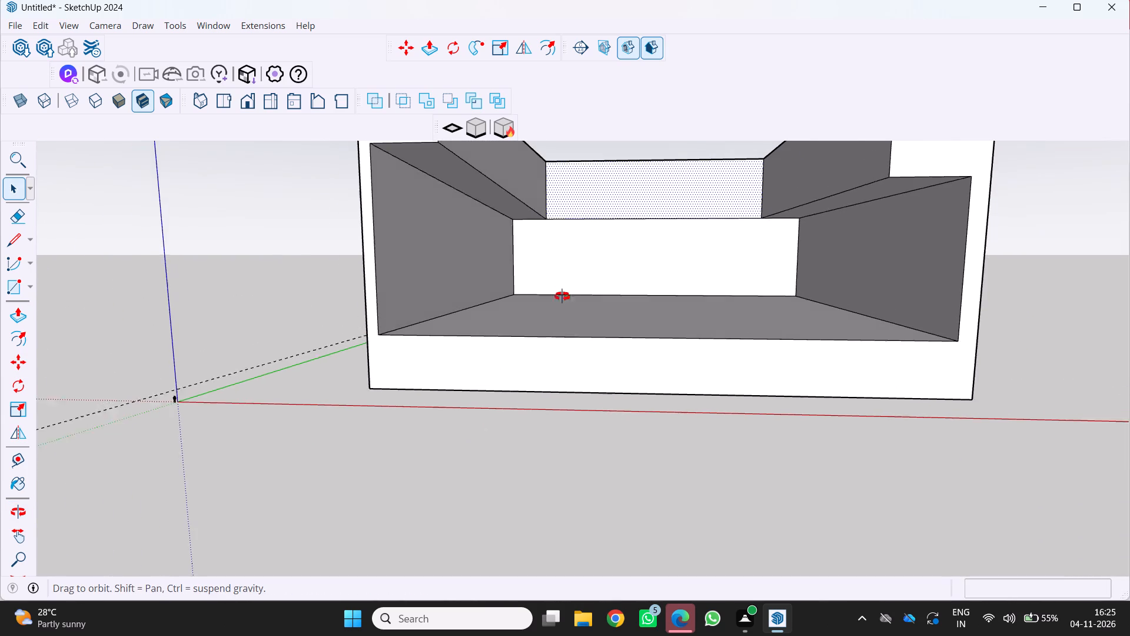
pyautogui.moveTo(562, 296); pyautogui.dragTo(573, 423, button='middle')
pyautogui.middleClick(573, 423)
pyautogui.scroll(-4, 573, 423)
pyautogui.moveTo(557, 386); pyautogui.dragTo(553, 327, button='middle')
pyautogui.scroll(1, 557, 386)
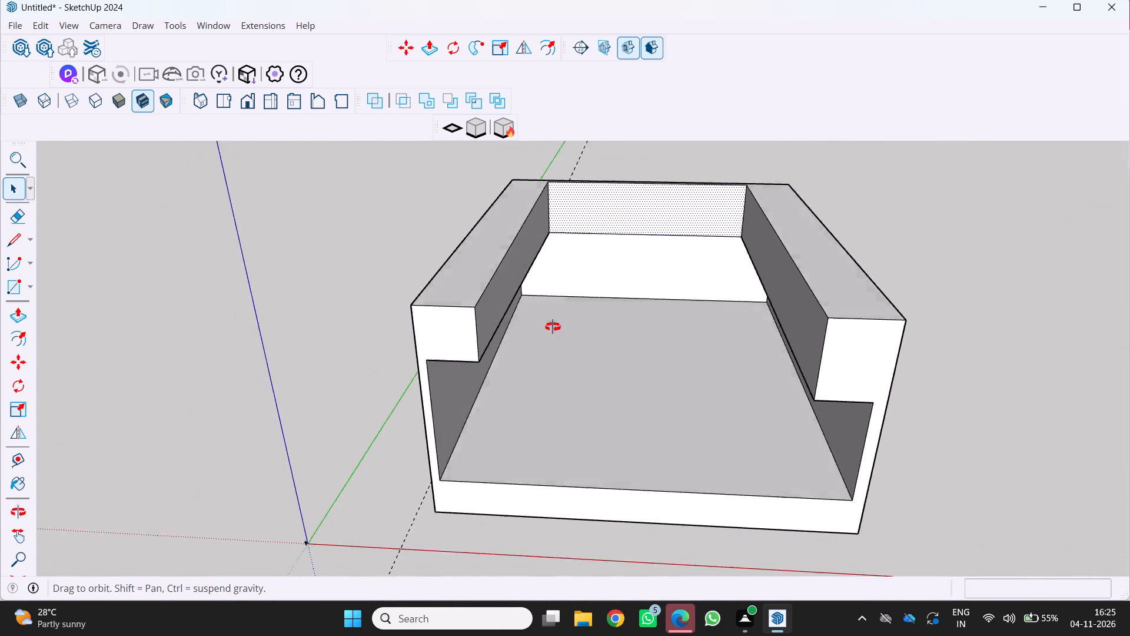
pyautogui.moveTo(553, 327); pyautogui.dragTo(552, 325, button='middle')
pyautogui.scroll(4, 574, 299)
pyautogui.moveTo(565, 288); pyautogui.dragTo(467, 316, button='middle')
pyautogui.moveTo(466, 317); pyautogui.dragTo(451, 324, button='middle')
pyautogui.middleClick(451, 324)
pyautogui.scroll(-5, 516, 289)
pyautogui.moveTo(511, 313); pyautogui.dragTo(576, 228, button='middle')
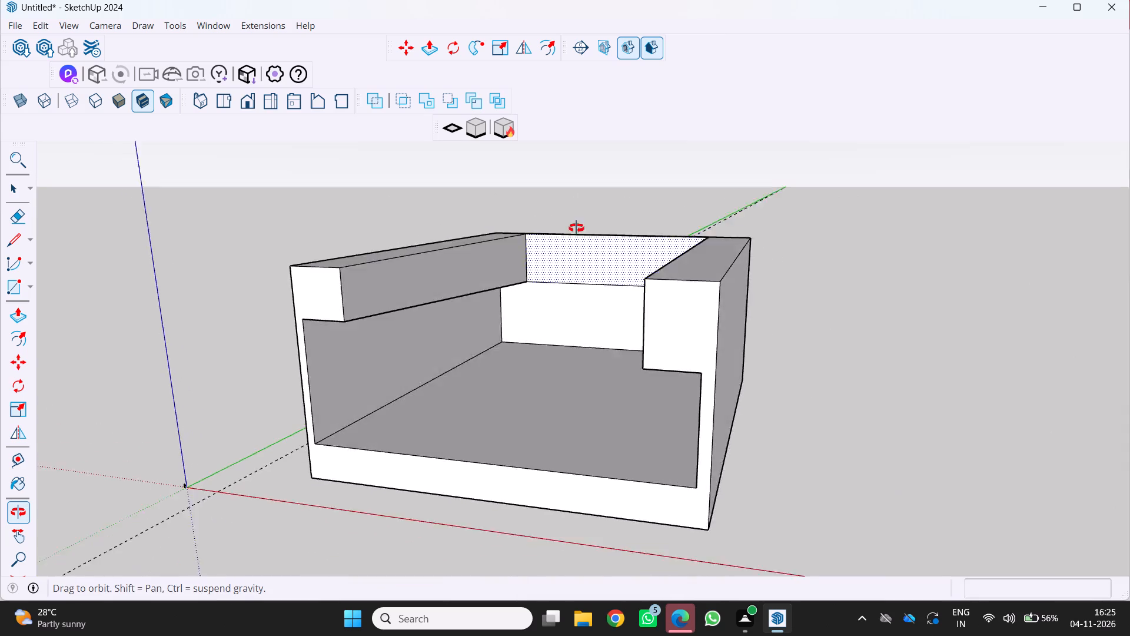
pyautogui.moveTo(576, 228); pyautogui.dragTo(577, 227, button='middle')
pyautogui.middleClick(577, 227)
pyautogui.scroll(5, 522, 267)
pyautogui.moveTo(507, 279); pyautogui.dragTo(540, 251, button='middle')
pyautogui.middleClick(540, 251)
pyautogui.scroll(-5, 516, 276)
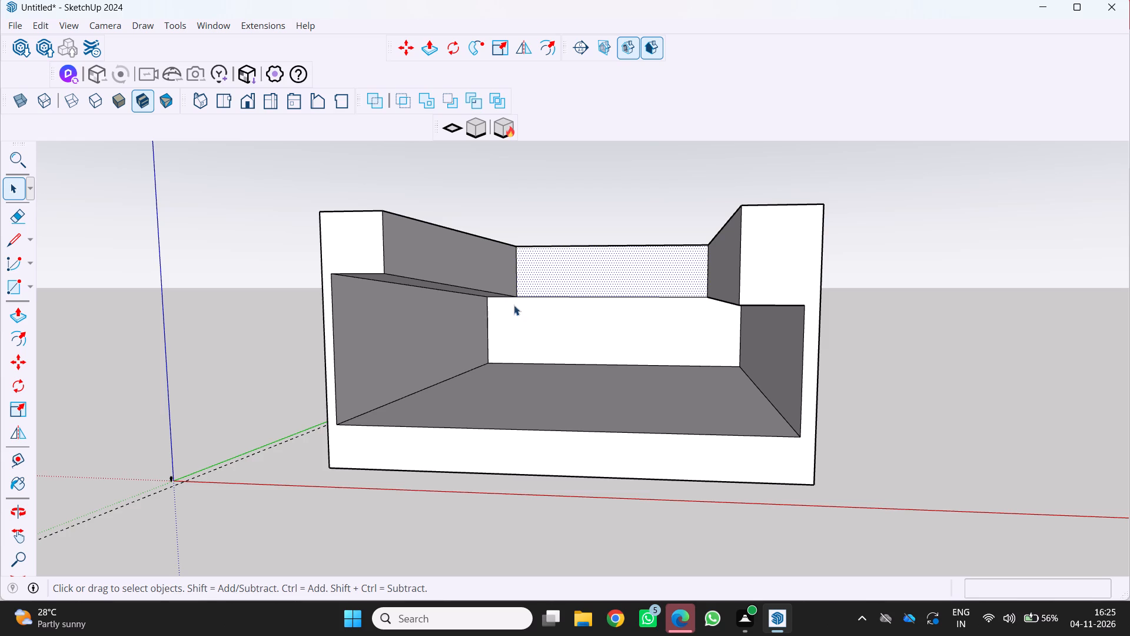
pyautogui.moveTo(523, 305); pyautogui.dragTo(653, 323, button='middle')
pyautogui.scroll(1, 583, 297)
pyautogui.moveTo(583, 297); pyautogui.dragTo(517, 324, button='middle')
pyautogui.scroll(-4, 519, 281)
pyautogui.moveTo(514, 292); pyautogui.dragTo(493, 280, button='middle')
pyautogui.scroll(1, 510, 291)
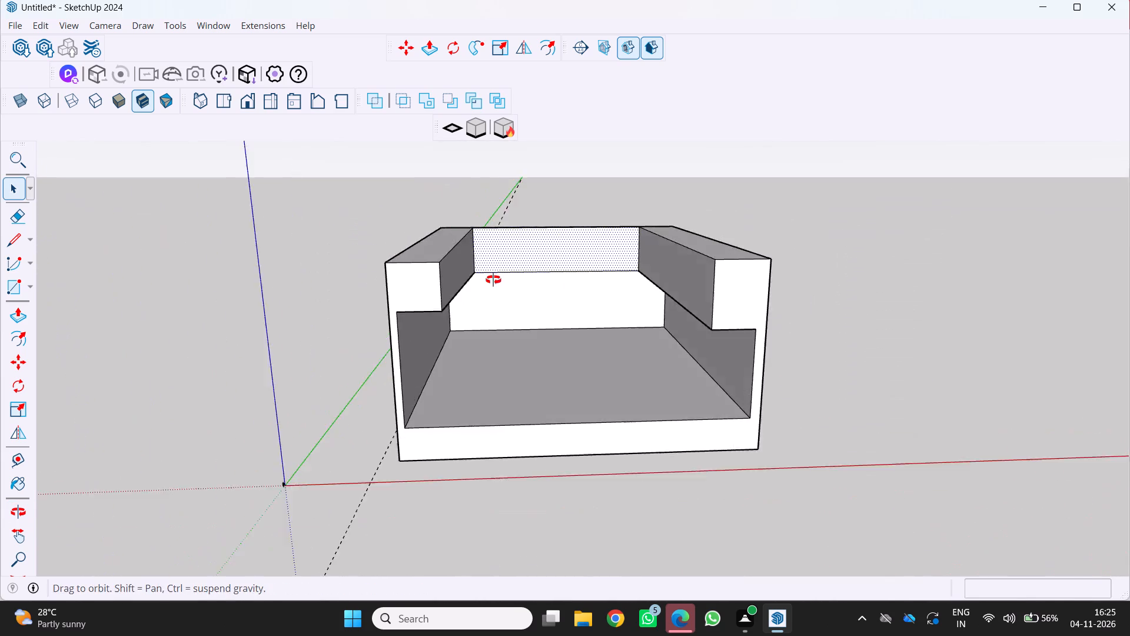
pyautogui.moveTo(493, 280); pyautogui.dragTo(466, 260, button='middle')
pyautogui.scroll(1, 490, 256)
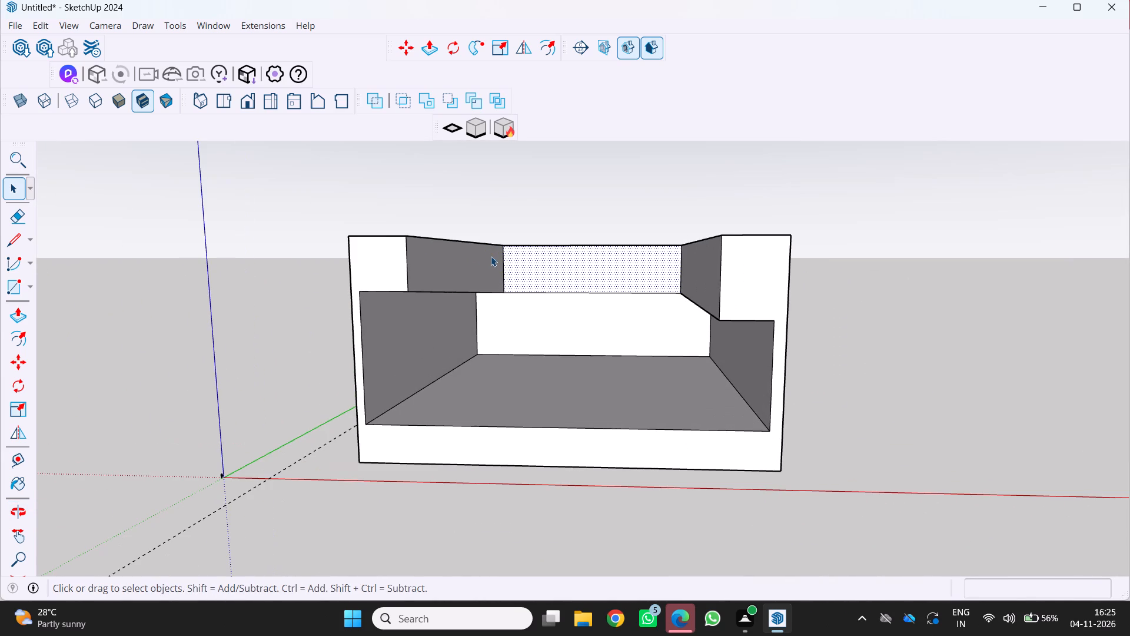
pyautogui.moveTo(501, 269); pyautogui.dragTo(401, 326, button='middle')
pyautogui.middleClick(401, 326)
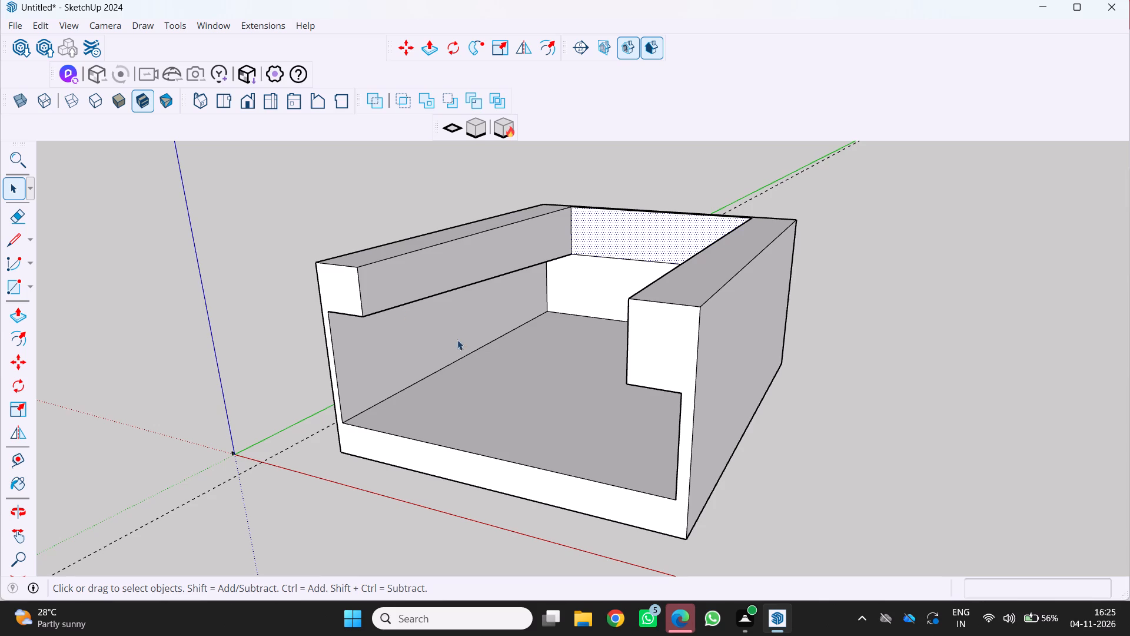
# Select the underside of the left wall's thickened band and inspect how both side bands meet the back wall.
pyautogui.moveTo(464, 346); pyautogui.dragTo(651, 332, button='middle')
pyautogui.scroll(2, 504, 359)
pyautogui.moveTo(495, 357); pyautogui.dragTo(461, 304, button='middle')
pyautogui.scroll(1, 399, 260)
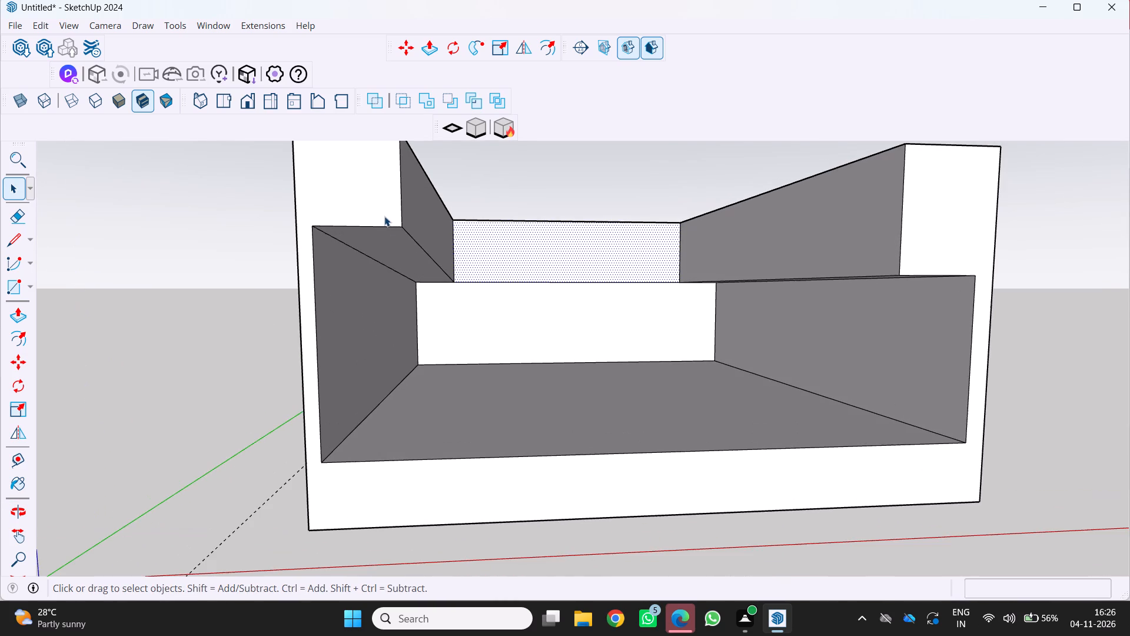
pyautogui.click(386, 245)
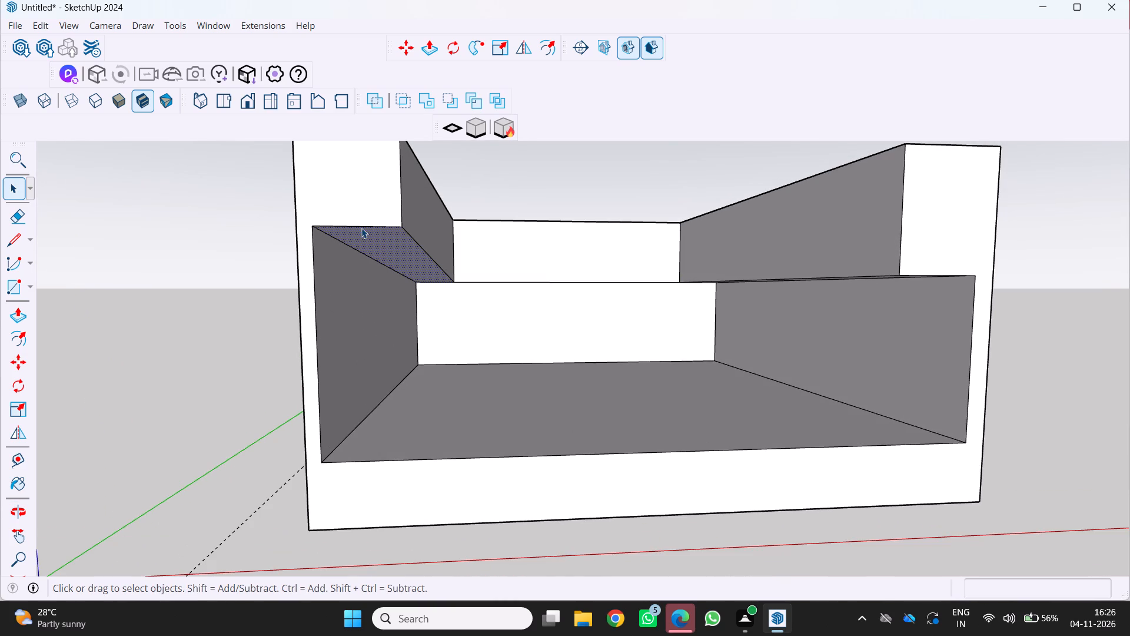
pyautogui.scroll(-2, 470, 327)
pyautogui.moveTo(481, 339); pyautogui.dragTo(558, 415, button='middle')
pyautogui.middleClick(558, 415)
pyautogui.scroll(1, 673, 412)
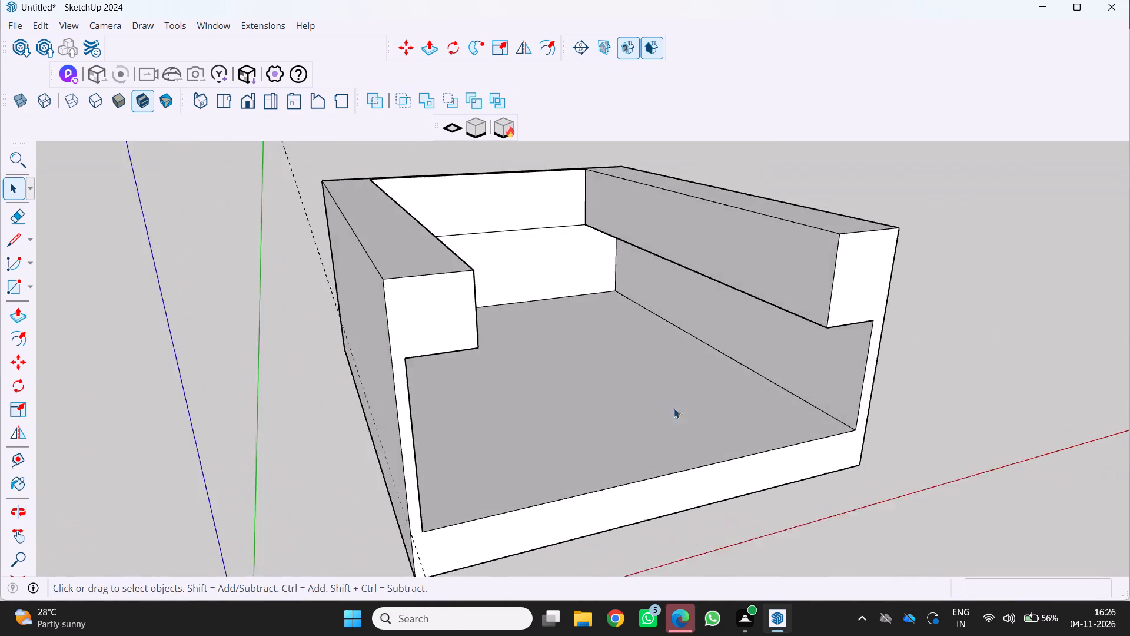
pyautogui.scroll(2, 674, 408)
pyautogui.moveTo(681, 400); pyautogui.dragTo(721, 409, button='middle')
pyautogui.scroll(-5, 719, 413)
pyautogui.moveTo(679, 401); pyautogui.dragTo(535, 397, button='middle')
pyautogui.middleClick(535, 397)
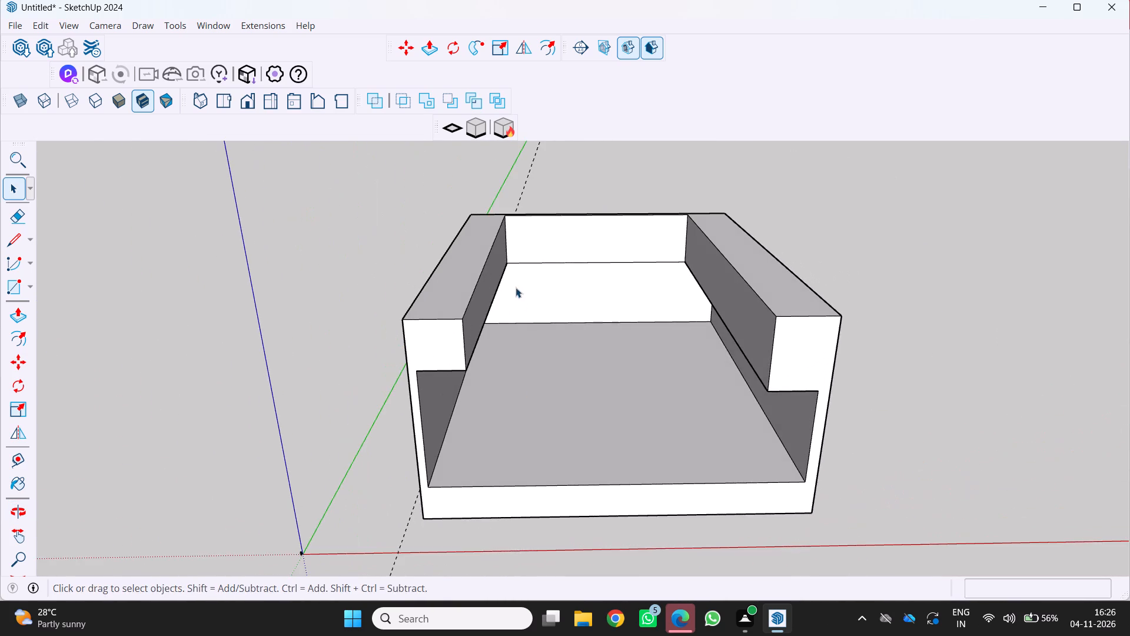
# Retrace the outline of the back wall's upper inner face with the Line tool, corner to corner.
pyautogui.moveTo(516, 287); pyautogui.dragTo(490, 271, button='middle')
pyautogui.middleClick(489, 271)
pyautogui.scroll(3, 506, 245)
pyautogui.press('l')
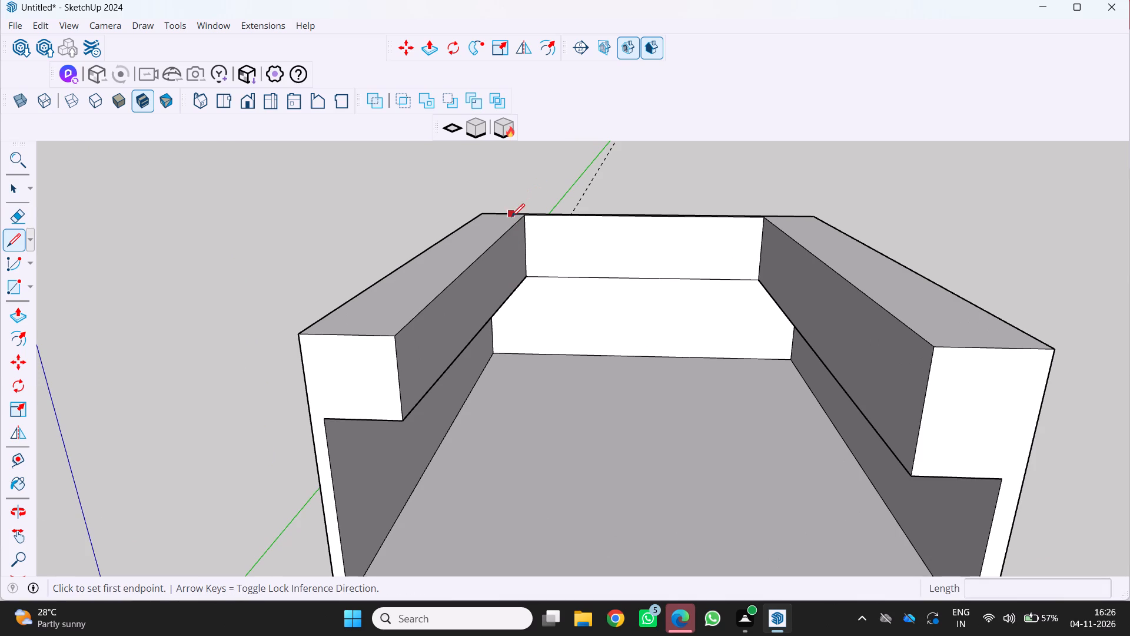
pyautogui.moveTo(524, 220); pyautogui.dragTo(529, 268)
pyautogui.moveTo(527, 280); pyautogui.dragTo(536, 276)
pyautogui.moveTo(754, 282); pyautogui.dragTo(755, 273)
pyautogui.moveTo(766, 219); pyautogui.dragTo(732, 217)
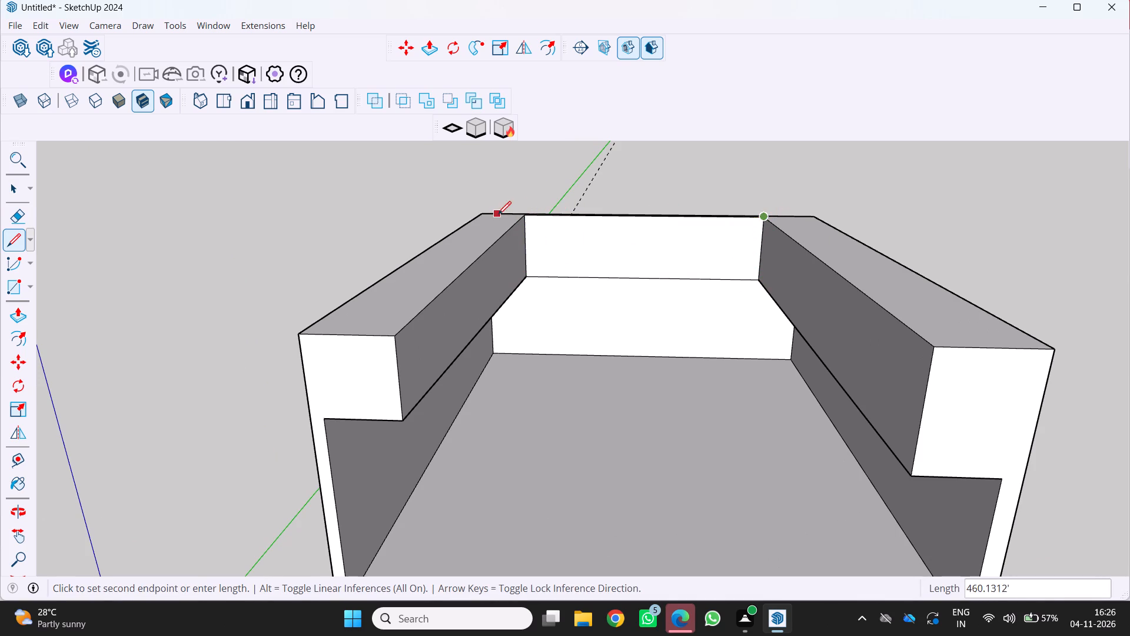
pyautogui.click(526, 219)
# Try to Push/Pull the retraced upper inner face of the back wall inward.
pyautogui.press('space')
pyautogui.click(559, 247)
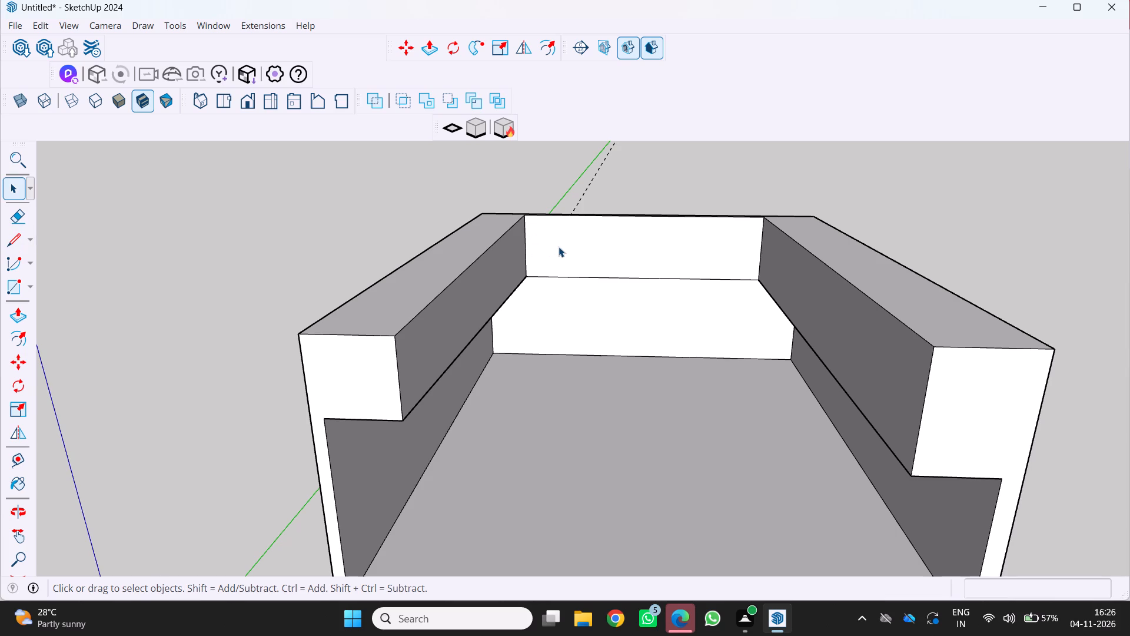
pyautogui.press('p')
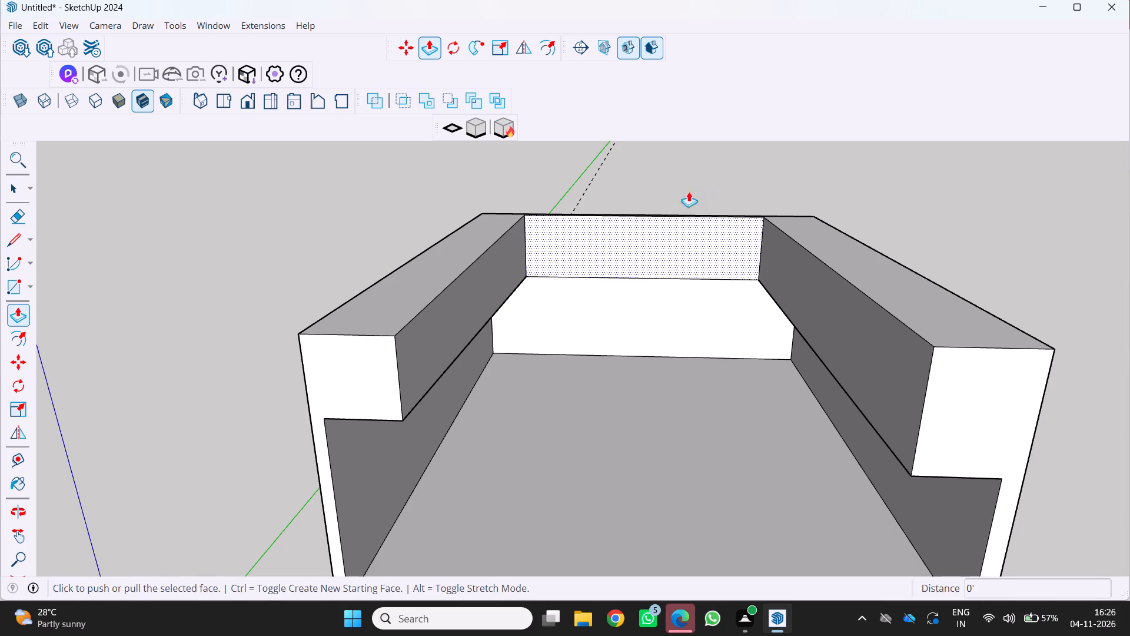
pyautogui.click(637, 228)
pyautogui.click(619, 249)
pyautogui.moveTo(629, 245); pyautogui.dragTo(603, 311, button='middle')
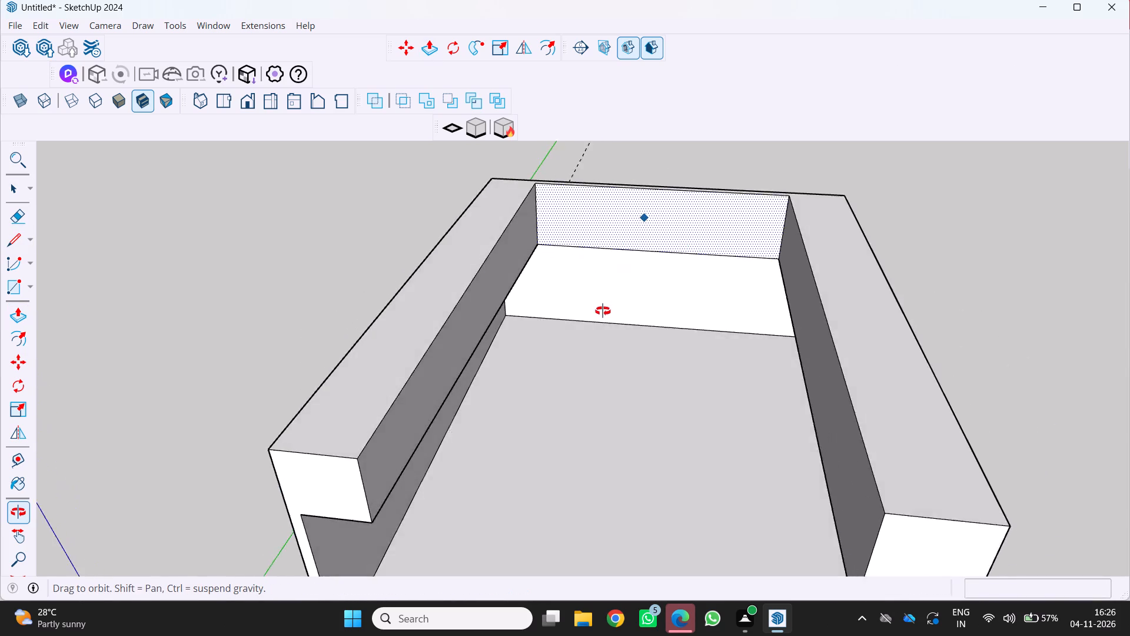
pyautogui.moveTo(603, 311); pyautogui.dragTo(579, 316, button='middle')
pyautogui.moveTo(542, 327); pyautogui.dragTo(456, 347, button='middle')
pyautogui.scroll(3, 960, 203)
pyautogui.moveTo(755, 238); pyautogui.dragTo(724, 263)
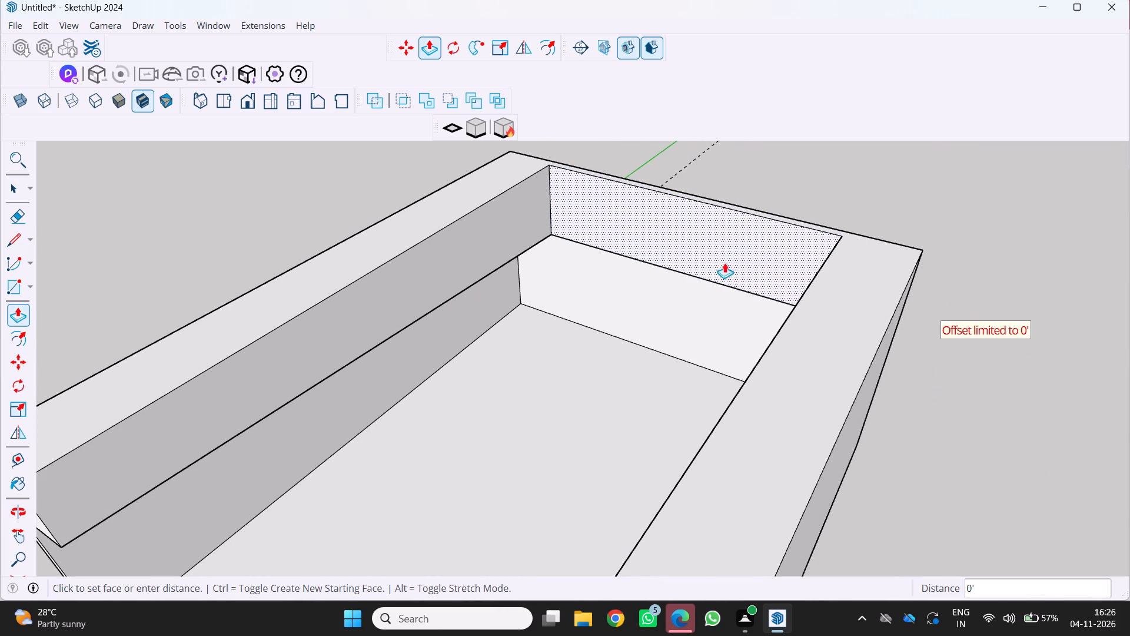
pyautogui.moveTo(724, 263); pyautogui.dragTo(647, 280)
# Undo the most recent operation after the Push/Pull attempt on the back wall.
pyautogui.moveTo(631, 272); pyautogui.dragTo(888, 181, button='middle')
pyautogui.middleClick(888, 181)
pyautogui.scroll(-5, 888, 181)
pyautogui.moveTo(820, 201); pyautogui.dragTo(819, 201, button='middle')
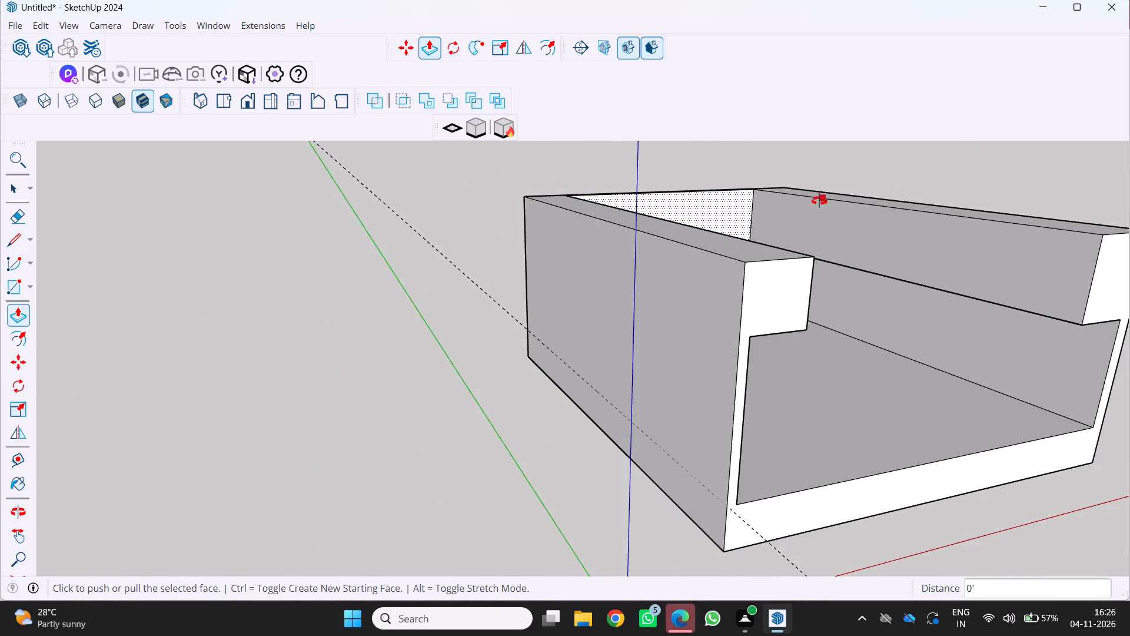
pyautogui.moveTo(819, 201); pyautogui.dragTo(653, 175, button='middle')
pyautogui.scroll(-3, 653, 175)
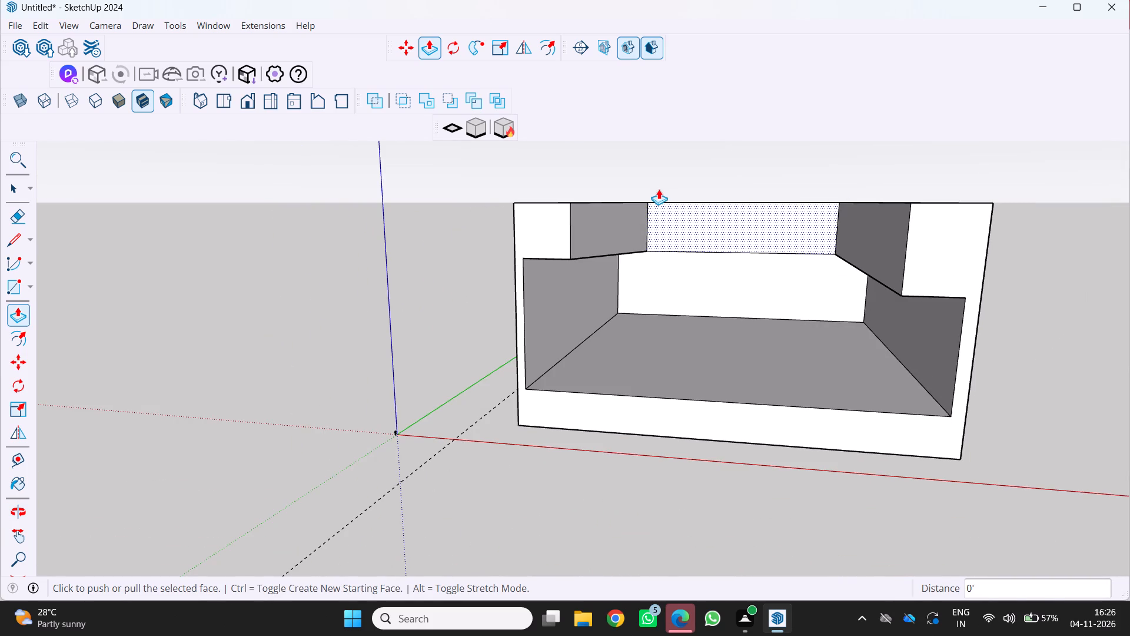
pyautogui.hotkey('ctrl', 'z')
# Examine the side bands and the back wall's upper and lower inner faces from above and from both sides.
pyautogui.scroll(-5, 673, 217)
pyautogui.moveTo(675, 224); pyautogui.dragTo(629, 273, button='middle')
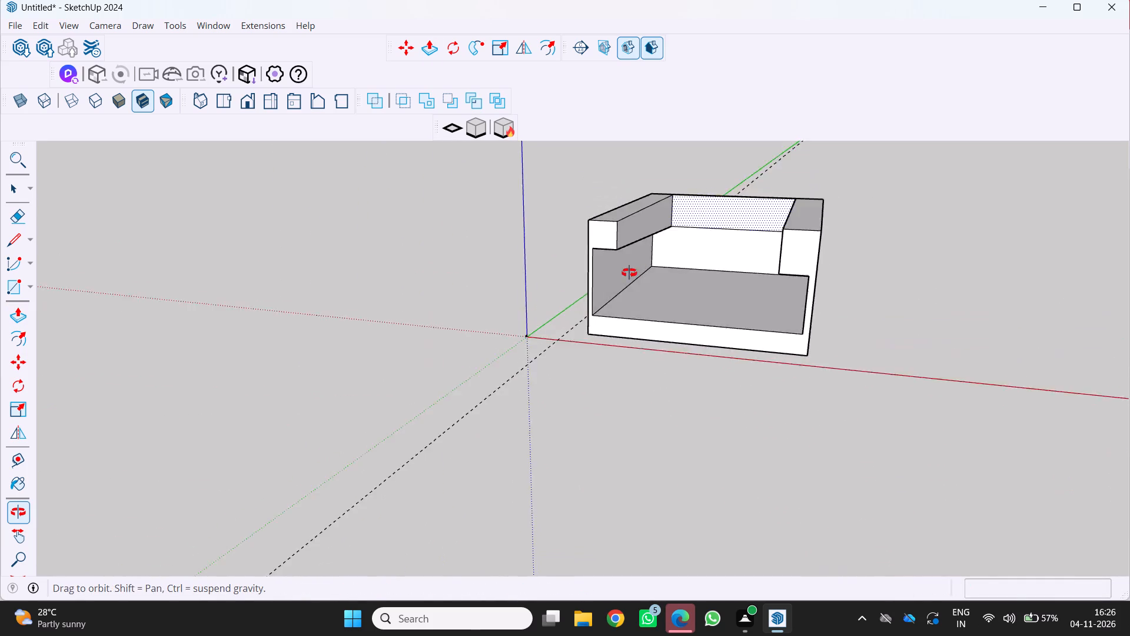
pyautogui.moveTo(629, 273); pyautogui.dragTo(537, 323, button='middle')
pyautogui.scroll(3, 666, 247)
pyautogui.moveTo(676, 238); pyautogui.dragTo(673, 367, button='middle')
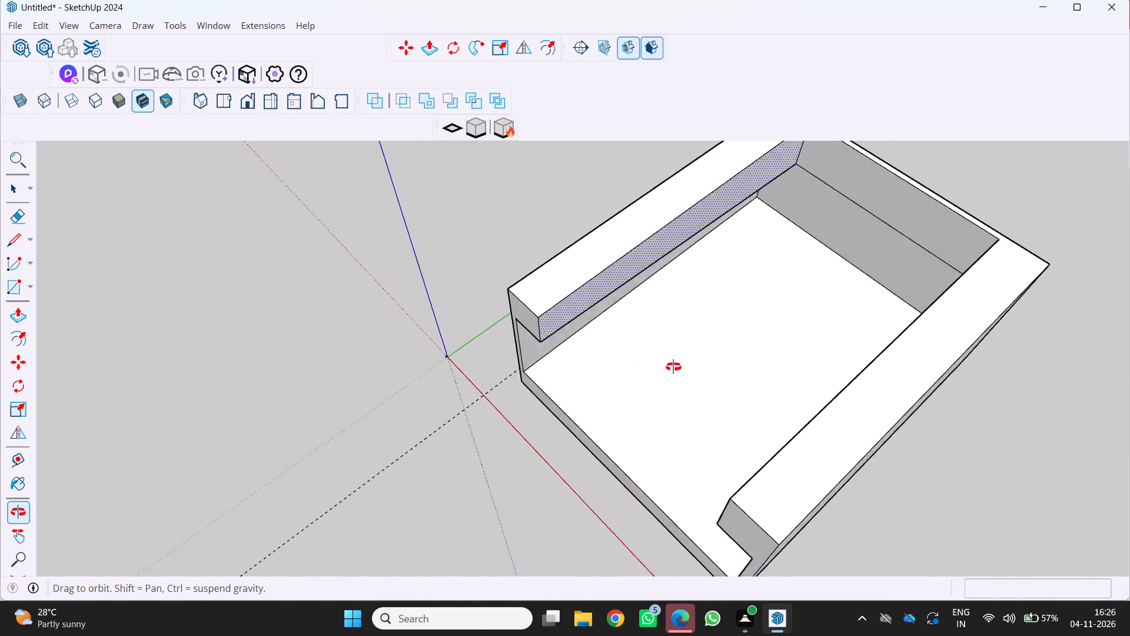
pyautogui.moveTo(673, 367); pyautogui.dragTo(679, 369, button='middle')
pyautogui.scroll(-5, 679, 369)
pyautogui.moveTo(650, 339); pyautogui.dragTo(893, 172, button='middle')
pyautogui.scroll(1, 652, 339)
pyautogui.middleClick(893, 172)
pyautogui.middleClick(890, 171)
pyautogui.scroll(7, 732, 216)
pyautogui.moveTo(700, 221); pyautogui.dragTo(700, 221, button='middle')
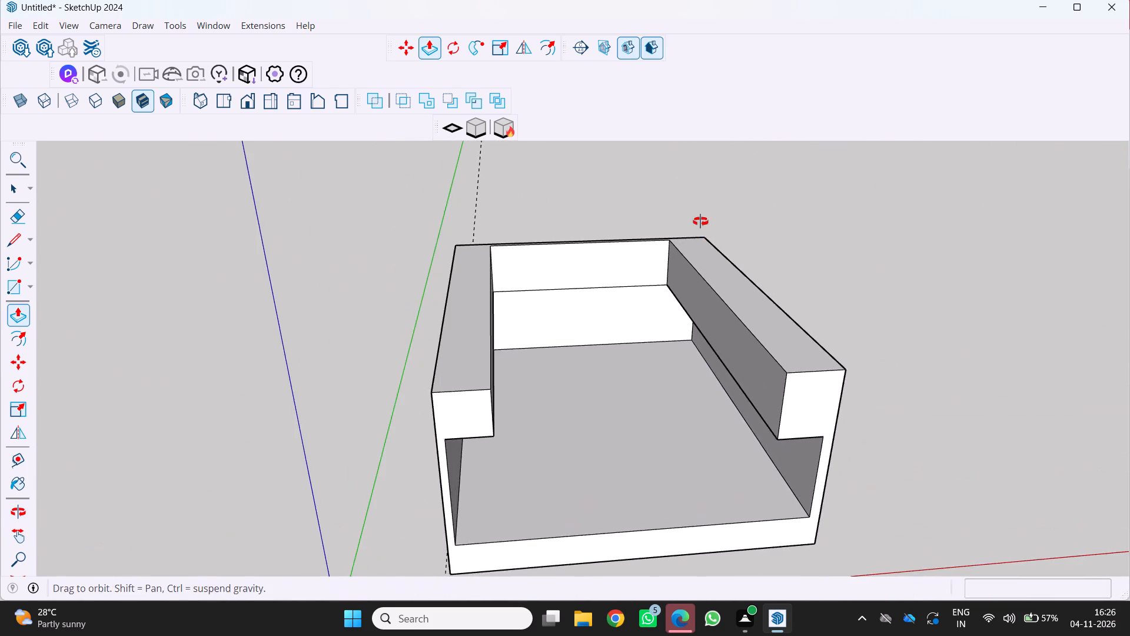
pyautogui.moveTo(700, 221); pyautogui.dragTo(466, 261, button='middle')
pyautogui.middleClick(466, 261)
pyautogui.scroll(6, 524, 273)
pyautogui.moveTo(527, 272); pyautogui.dragTo(704, 300, button='middle')
pyautogui.scroll(-4, 704, 300)
pyautogui.moveTo(673, 273); pyautogui.dragTo(609, 233, button='middle')
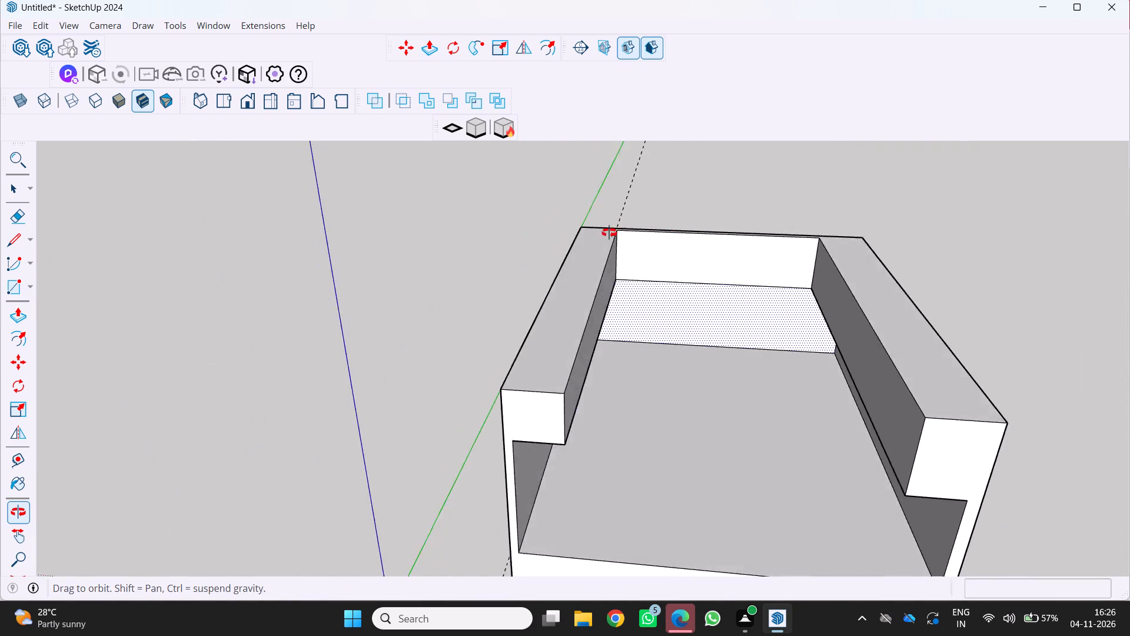
pyautogui.moveTo(609, 233); pyautogui.dragTo(571, 233, button='middle')
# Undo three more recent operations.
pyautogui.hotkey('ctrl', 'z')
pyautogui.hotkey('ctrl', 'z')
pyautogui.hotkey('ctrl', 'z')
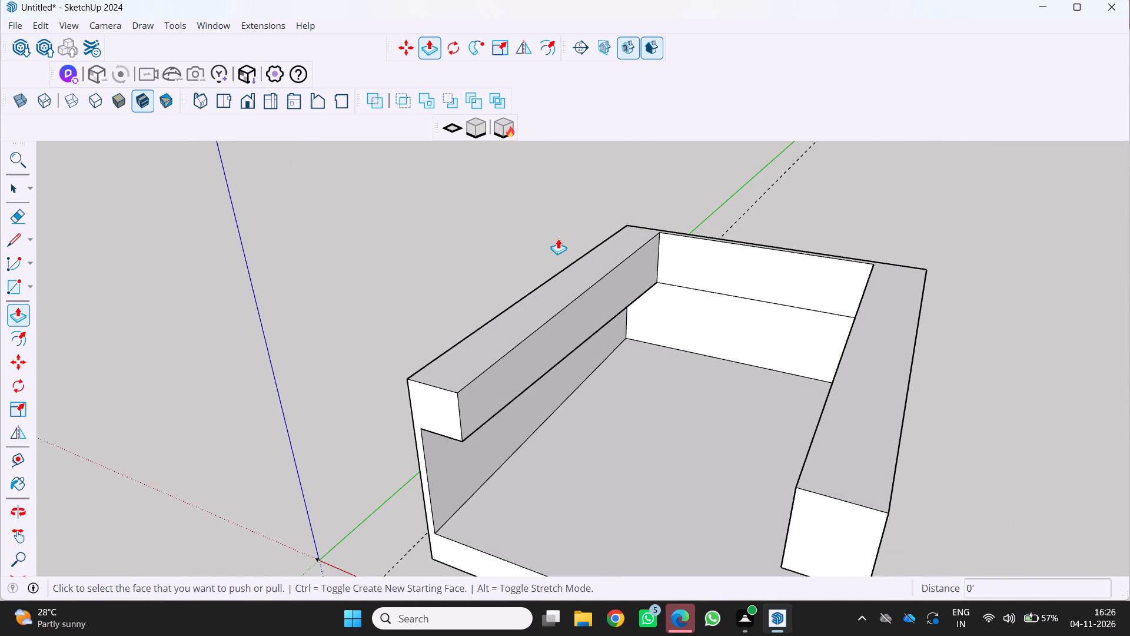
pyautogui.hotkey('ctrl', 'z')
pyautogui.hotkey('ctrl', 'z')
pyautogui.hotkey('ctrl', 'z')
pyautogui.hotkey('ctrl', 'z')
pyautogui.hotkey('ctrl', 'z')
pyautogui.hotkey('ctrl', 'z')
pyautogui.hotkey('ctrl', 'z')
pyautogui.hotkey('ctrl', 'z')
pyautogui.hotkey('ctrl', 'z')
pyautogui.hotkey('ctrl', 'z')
# Examine the side bands and the back wall's inner faces from the open front, above and the side.
pyautogui.moveTo(659, 345); pyautogui.dragTo(766, 294, button='middle')
pyautogui.press('space')
pyautogui.press('space')
pyautogui.click(451, 400)
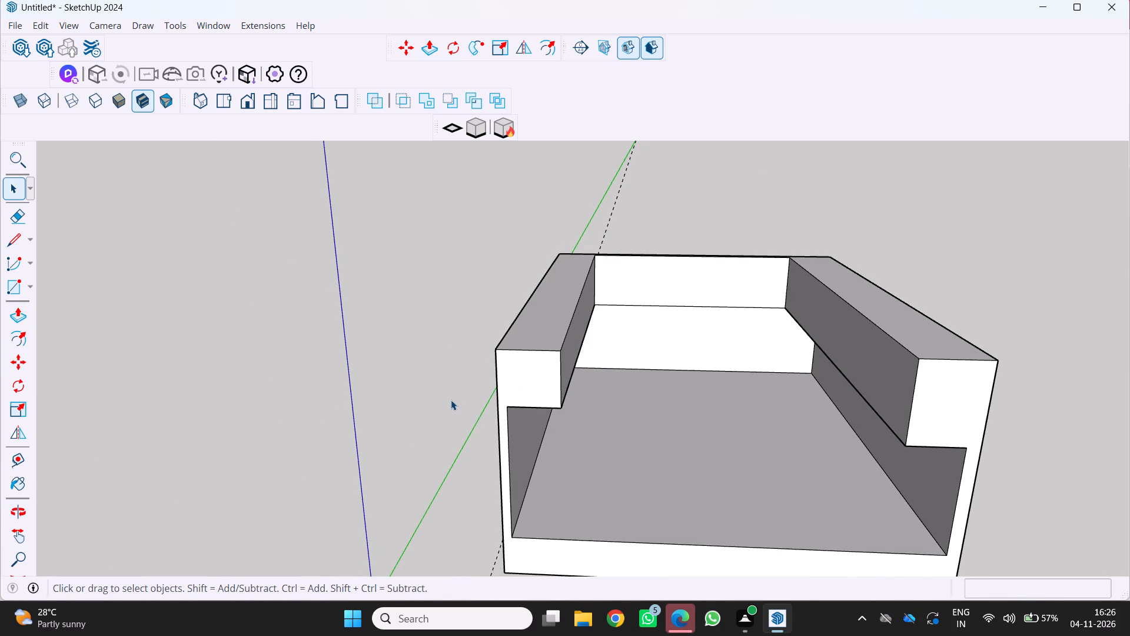
pyautogui.scroll(4, 466, 396)
pyautogui.moveTo(484, 380); pyautogui.dragTo(457, 413, button='middle')
pyautogui.scroll(-4, 457, 414)
pyautogui.moveTo(595, 352); pyautogui.dragTo(565, 376, button='middle')
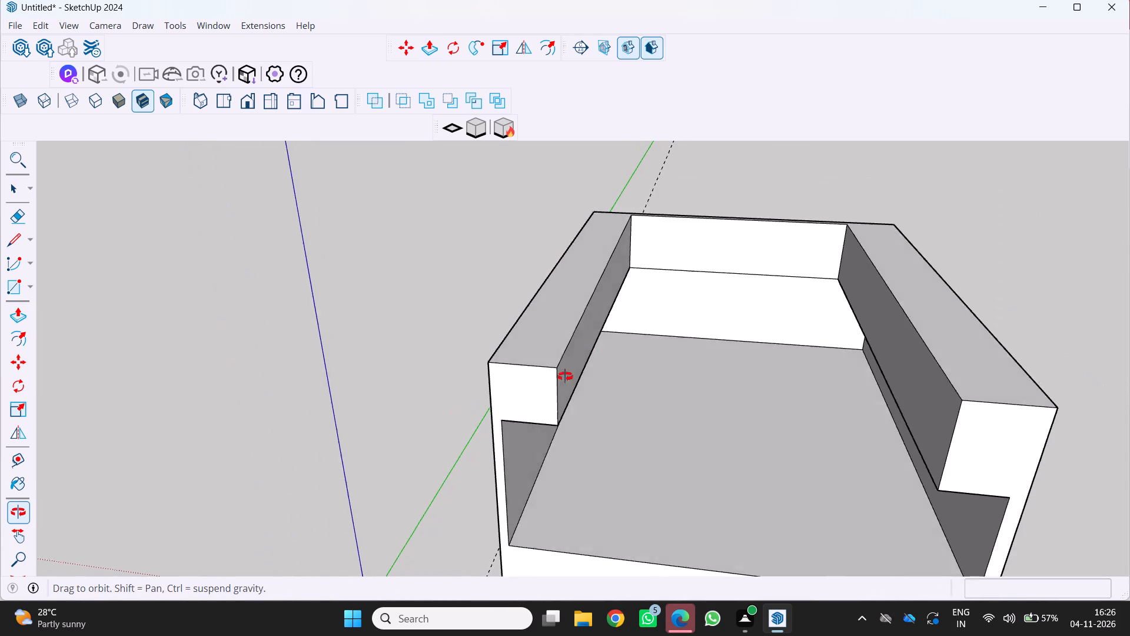
pyautogui.moveTo(565, 376); pyautogui.dragTo(501, 403, button='middle')
pyautogui.middleClick(501, 403)
pyautogui.scroll(-4, 501, 403)
pyautogui.scroll(4, 831, 339)
pyautogui.moveTo(818, 335); pyautogui.dragTo(646, 393, button='middle')
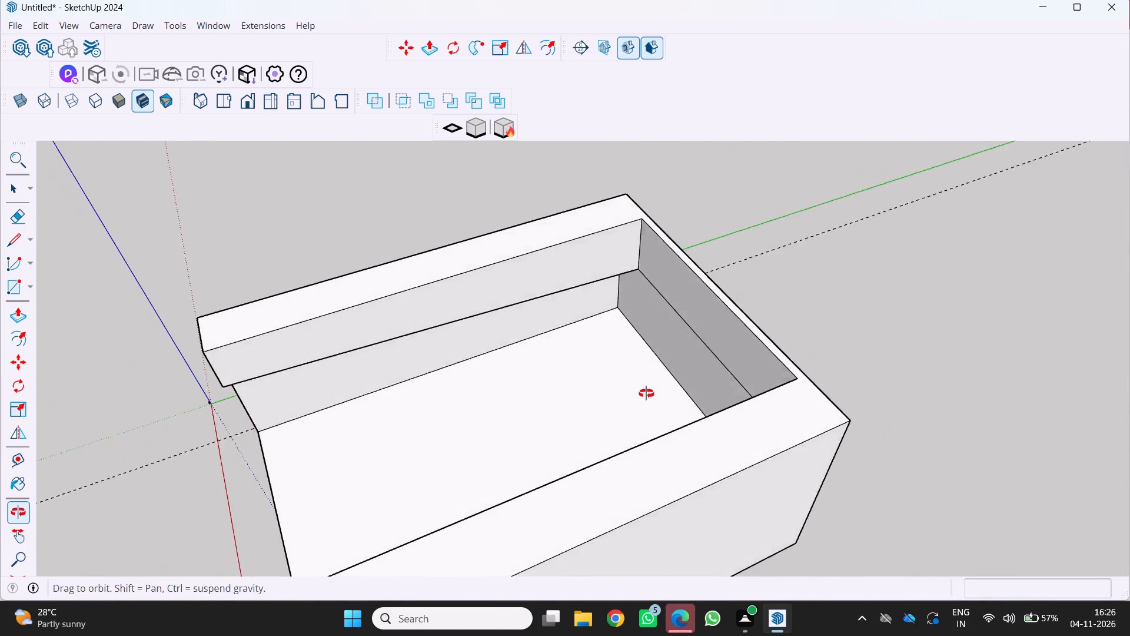
pyautogui.moveTo(646, 393); pyautogui.dragTo(509, 418, button='middle')
pyautogui.scroll(4, 702, 405)
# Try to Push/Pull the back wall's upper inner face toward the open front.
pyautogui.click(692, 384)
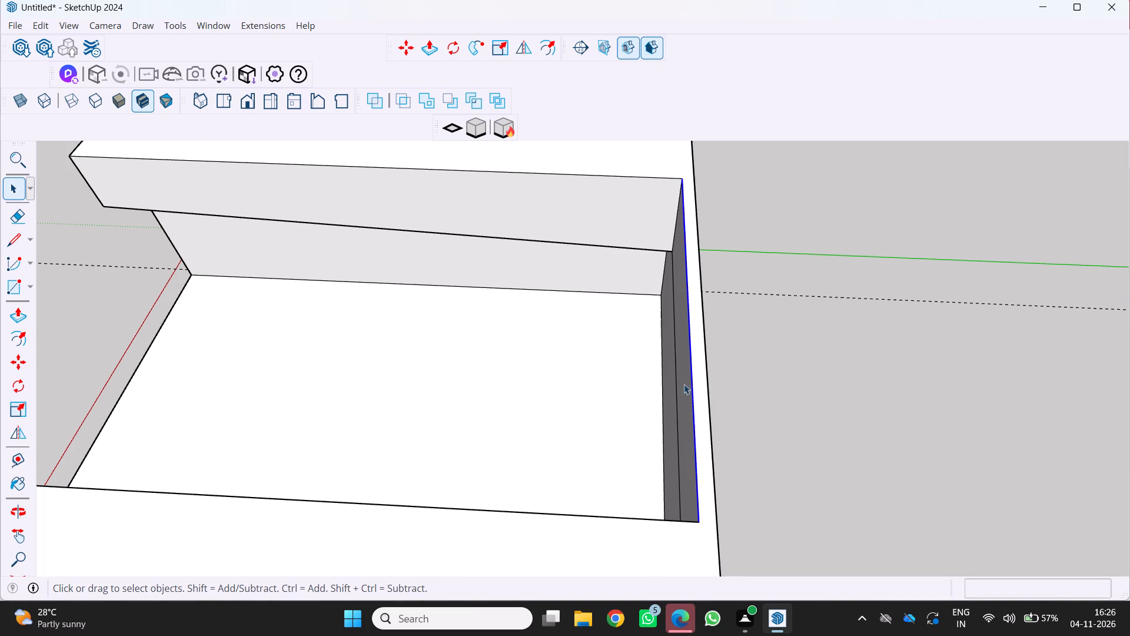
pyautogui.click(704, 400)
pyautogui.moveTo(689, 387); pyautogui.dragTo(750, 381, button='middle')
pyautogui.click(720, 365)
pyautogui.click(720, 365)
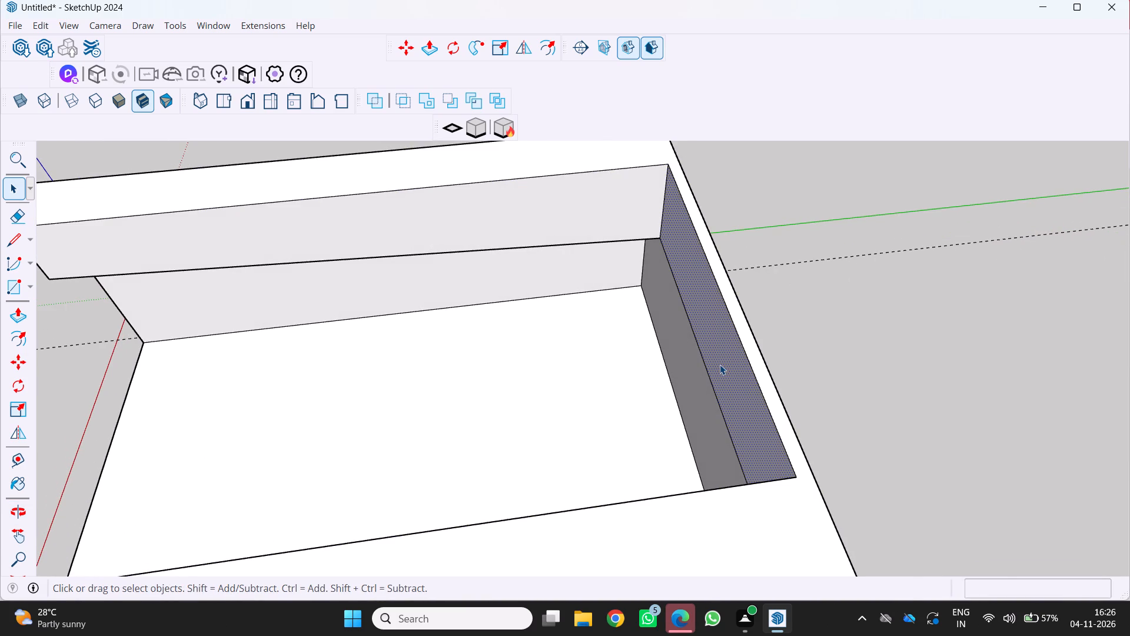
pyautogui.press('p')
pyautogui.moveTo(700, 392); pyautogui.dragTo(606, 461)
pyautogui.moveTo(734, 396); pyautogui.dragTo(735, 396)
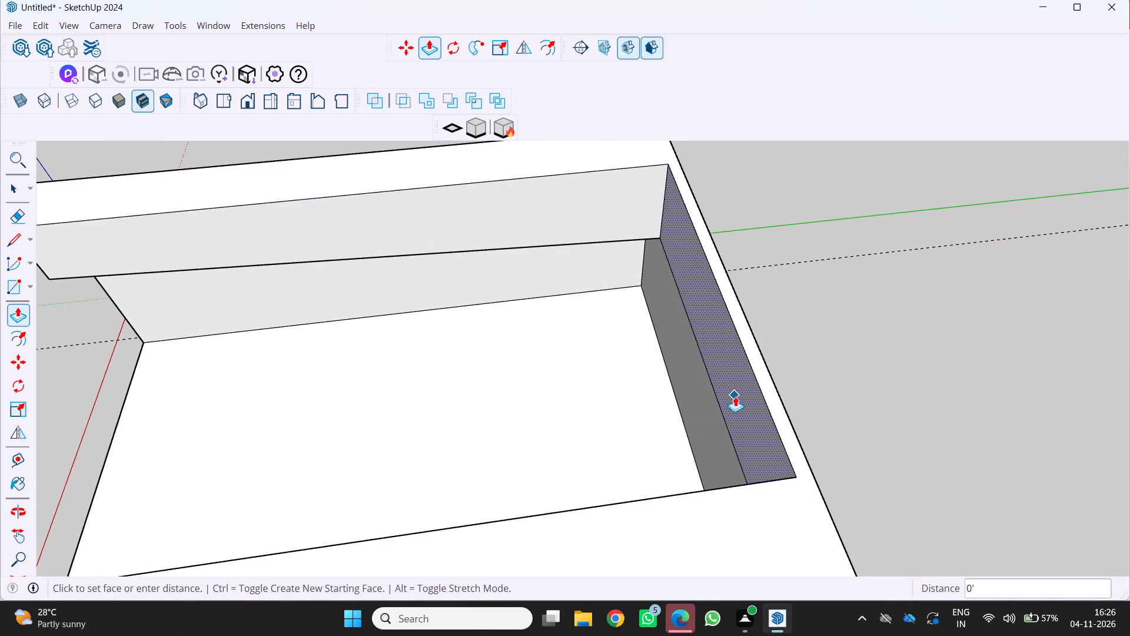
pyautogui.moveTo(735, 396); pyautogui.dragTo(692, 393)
# Examine how the back wall's upper face meets the bands on both sides.
pyautogui.scroll(-4, 690, 395)
pyautogui.moveTo(684, 401); pyautogui.dragTo(849, 360, button='middle')
pyautogui.scroll(-3, 847, 361)
pyautogui.moveTo(675, 405); pyautogui.dragTo(781, 393, button='middle')
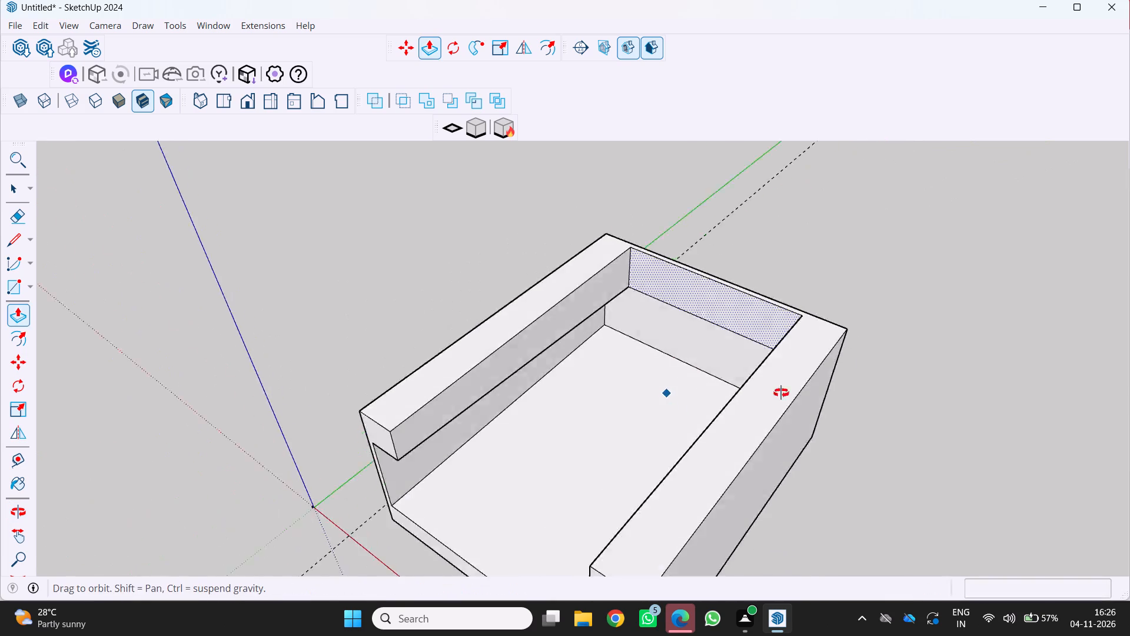
pyautogui.moveTo(781, 393); pyautogui.dragTo(864, 370, button='middle')
pyautogui.moveTo(720, 406); pyautogui.dragTo(773, 353, button='middle')
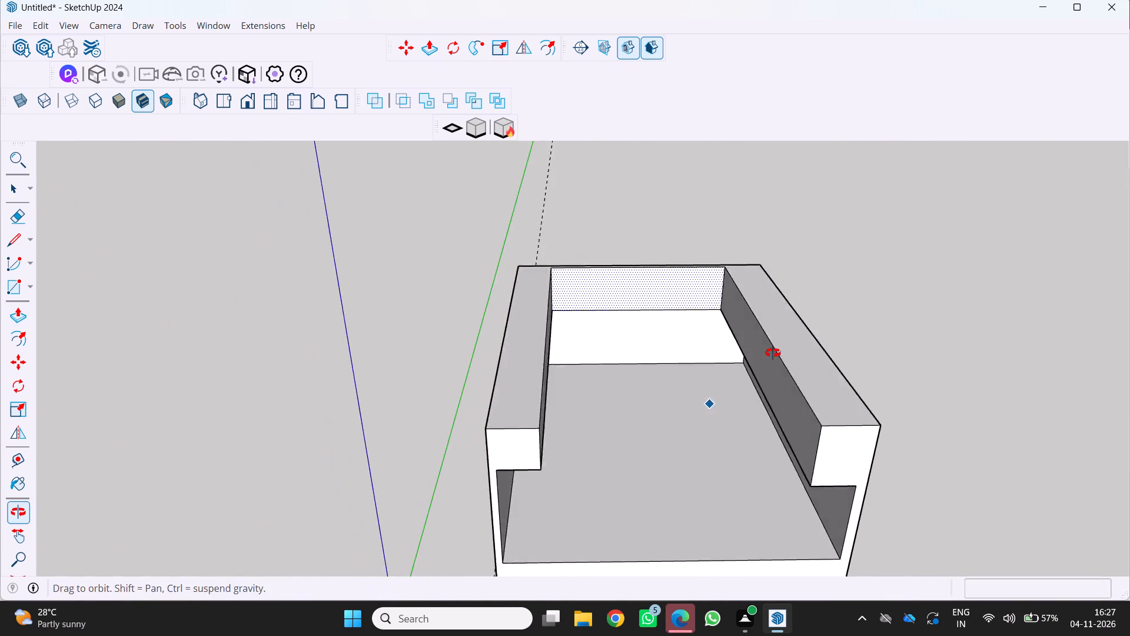
pyautogui.moveTo(773, 353); pyautogui.dragTo(772, 344, button='middle')
pyautogui.middleClick(769, 341)
pyautogui.scroll(3, 672, 293)
pyautogui.moveTo(629, 300); pyautogui.dragTo(549, 351, button='middle')
pyautogui.scroll(-1, 549, 351)
pyautogui.moveTo(544, 331); pyautogui.dragTo(642, 330, button='middle')
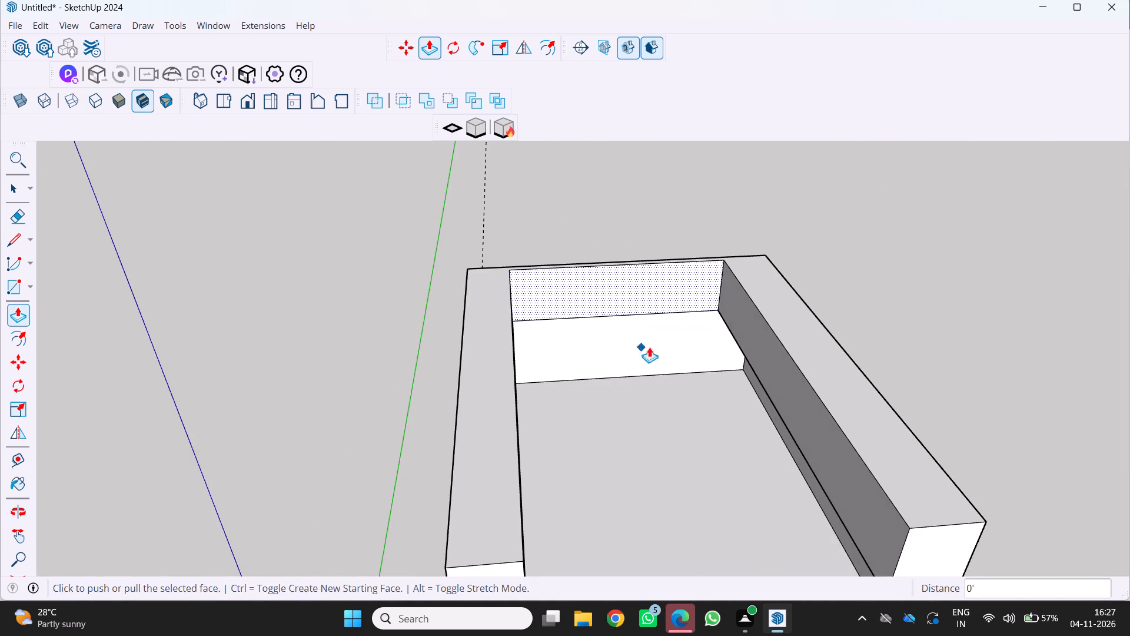
pyautogui.moveTo(682, 336); pyautogui.dragTo(782, 271, button='middle')
pyautogui.moveTo(664, 296); pyautogui.dragTo(644, 303, button='middle')
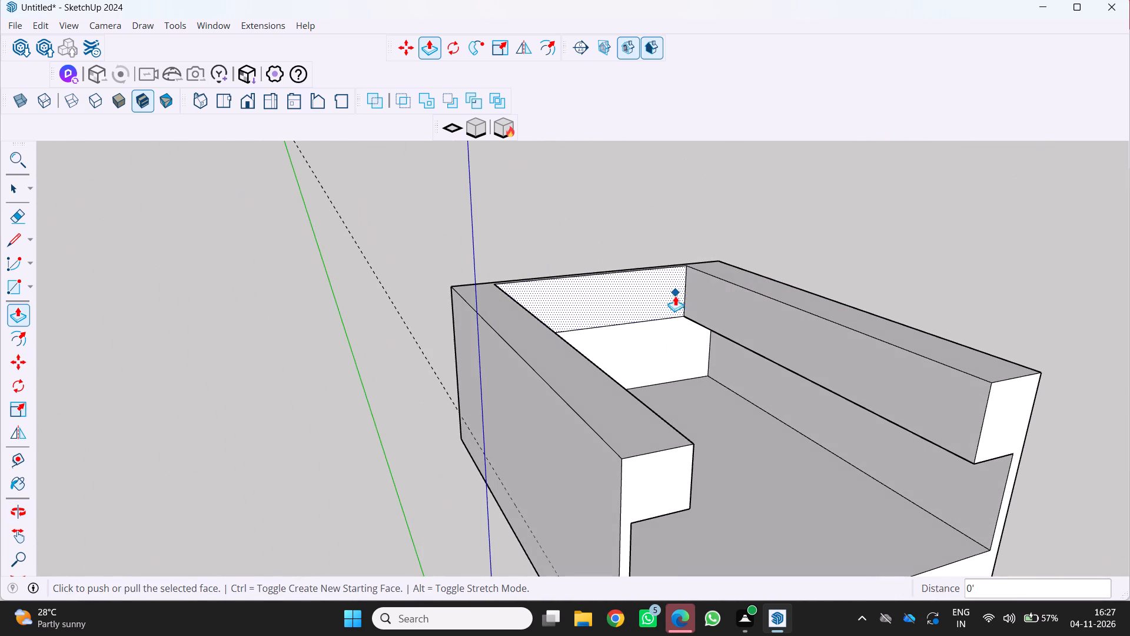
pyautogui.hscroll(1, 726, 290)
# Draw a vertical line about 108.5' long down the right side band's inner face, near the back wall.
pyautogui.press('l')
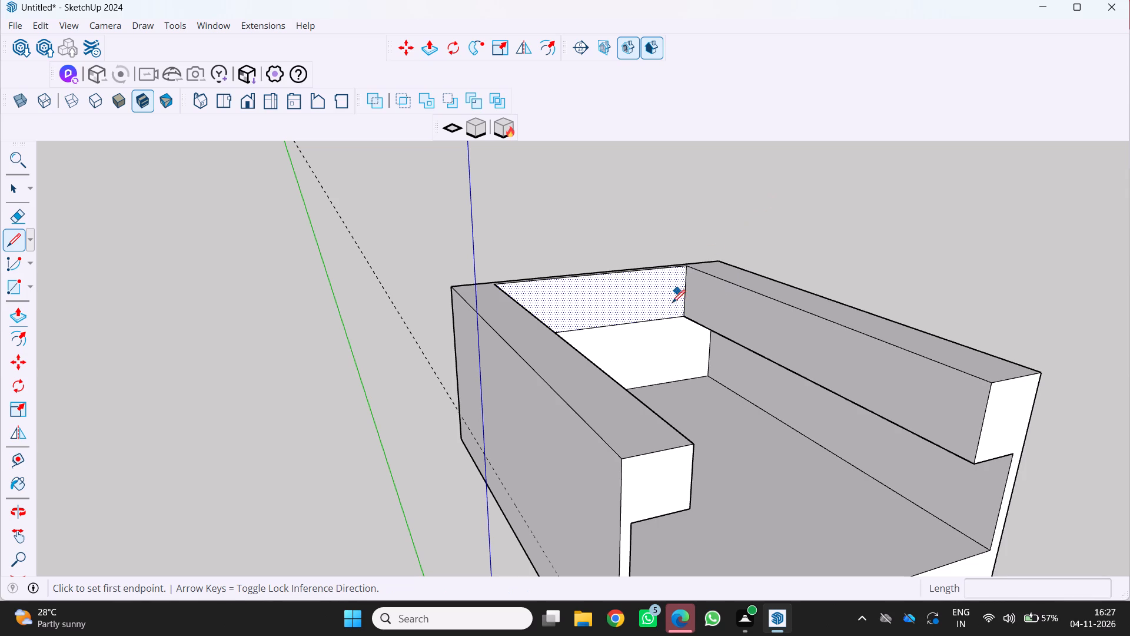
pyautogui.click(717, 275)
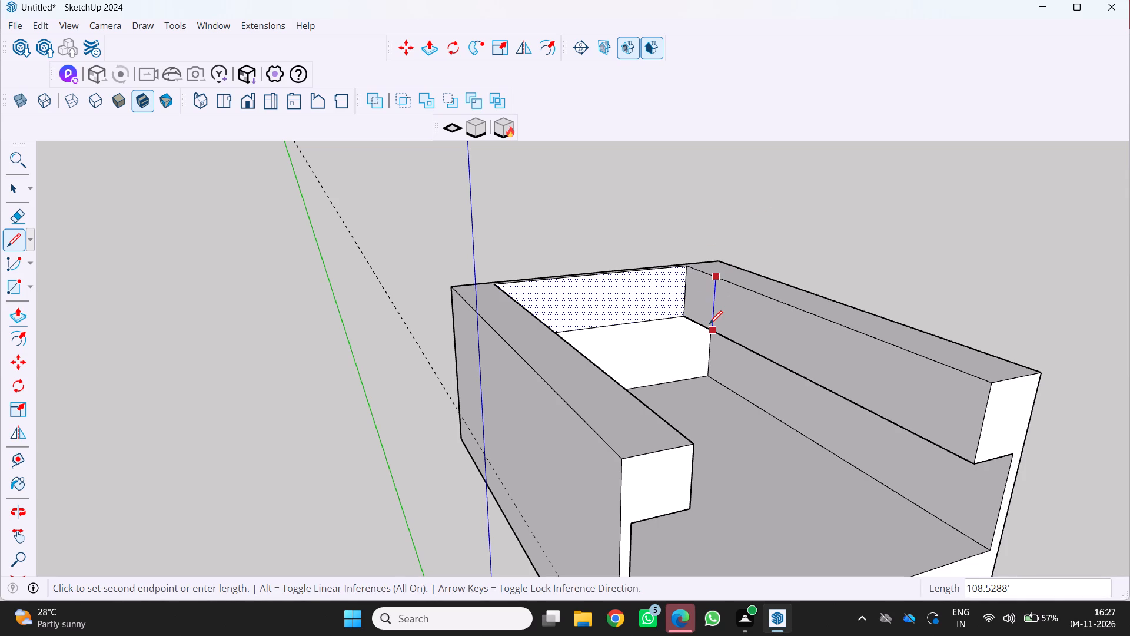
pyautogui.click(709, 330)
pyautogui.hscroll(-1, 509, 471)
pyautogui.press('space')
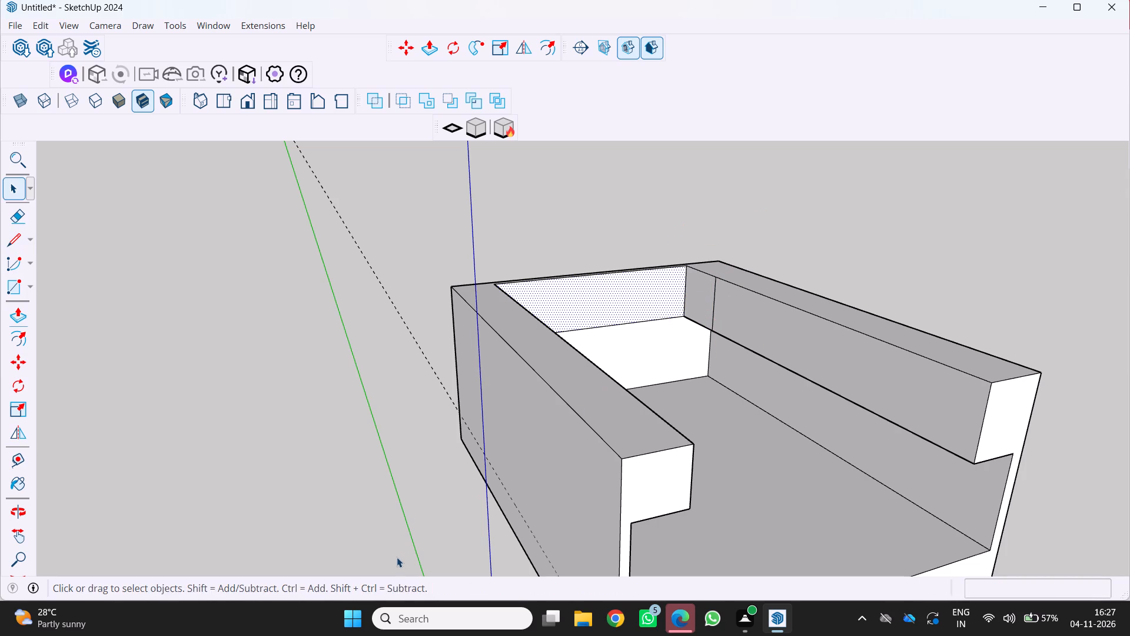
# Push/Pull the strip between the new line and the back wall across toward the opposite side band.
pyautogui.press('p')
pyautogui.hscroll(-2, 434, 503)
pyautogui.press('space')
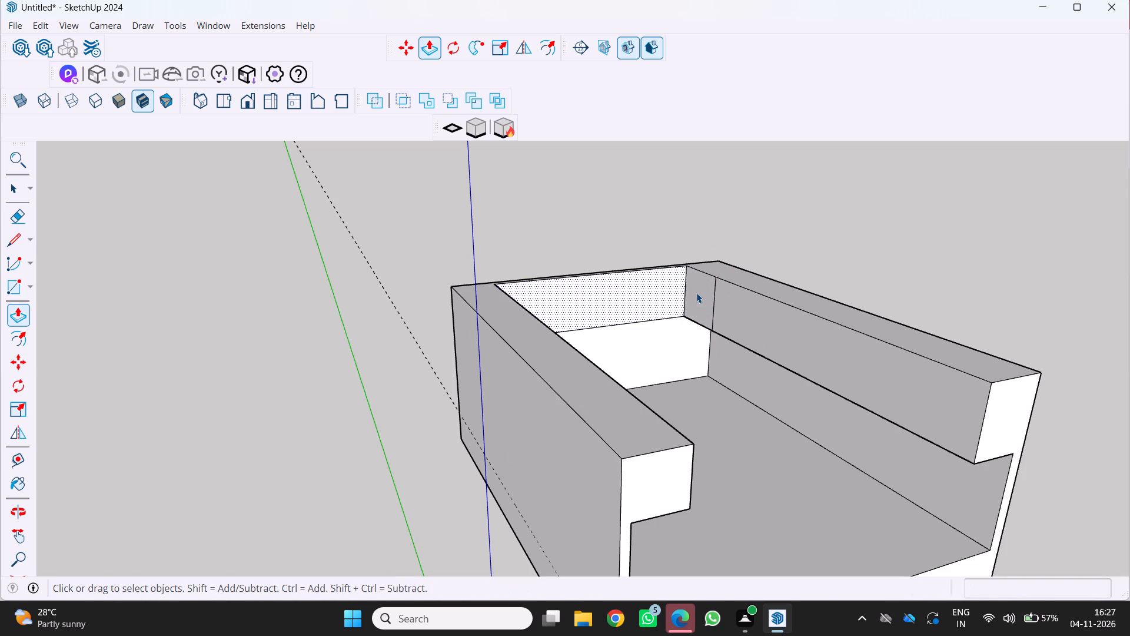
pyautogui.press('space')
pyautogui.click(694, 295)
pyautogui.press('p')
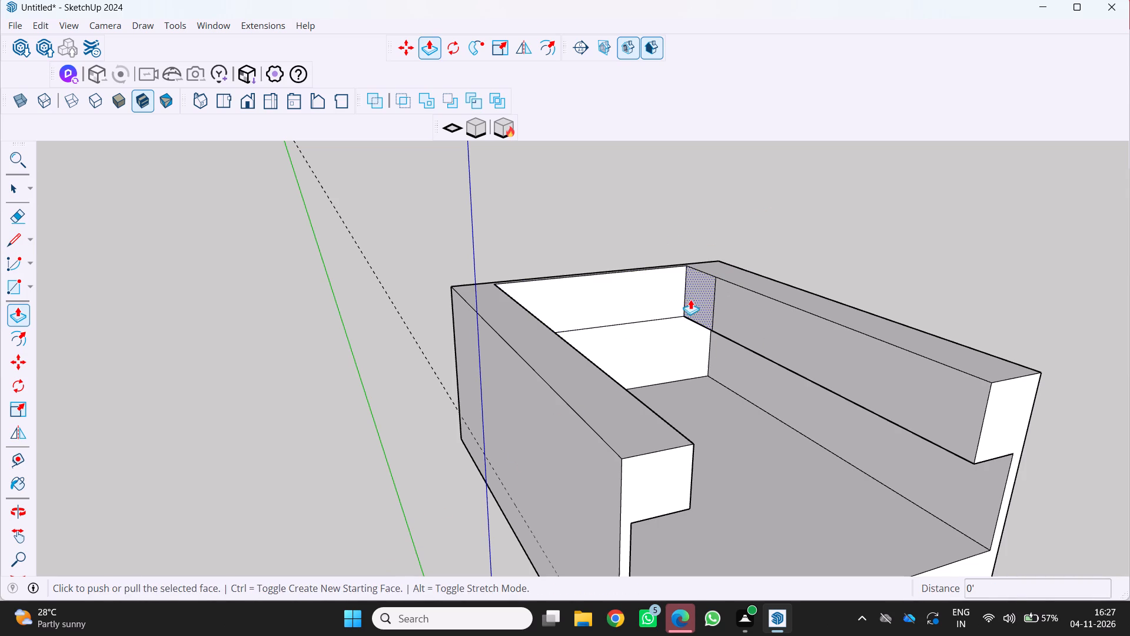
pyautogui.moveTo(697, 300); pyautogui.dragTo(689, 299)
pyautogui.moveTo(695, 294); pyautogui.dragTo(588, 324)
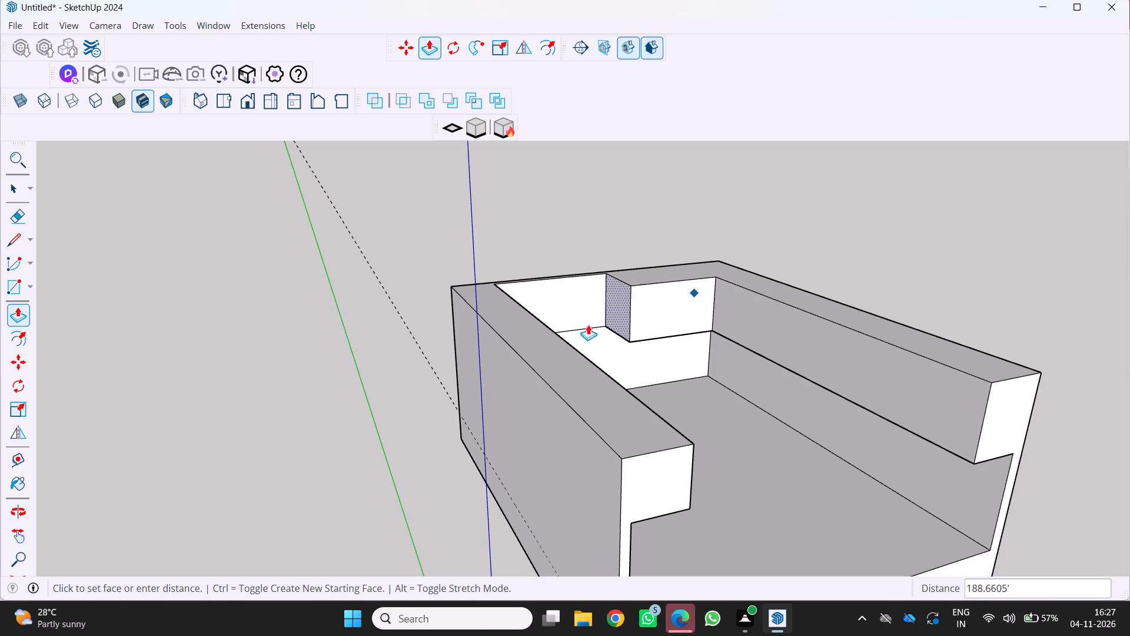
pyautogui.moveTo(588, 324); pyautogui.dragTo(533, 338)
# Push/Pull the back band's end face a further 1.4374' toward the left side band to close the gap.
pyautogui.moveTo(562, 336); pyautogui.dragTo(313, 337, button='middle')
pyautogui.scroll(5, 523, 268)
pyautogui.moveTo(559, 267); pyautogui.dragTo(732, 289, button='middle')
pyautogui.scroll(6, 607, 313)
pyautogui.moveTo(626, 313); pyautogui.dragTo(558, 315)
pyautogui.scroll(3, 575, 293)
pyautogui.moveTo(571, 283); pyautogui.dragTo(624, 313, button='middle')
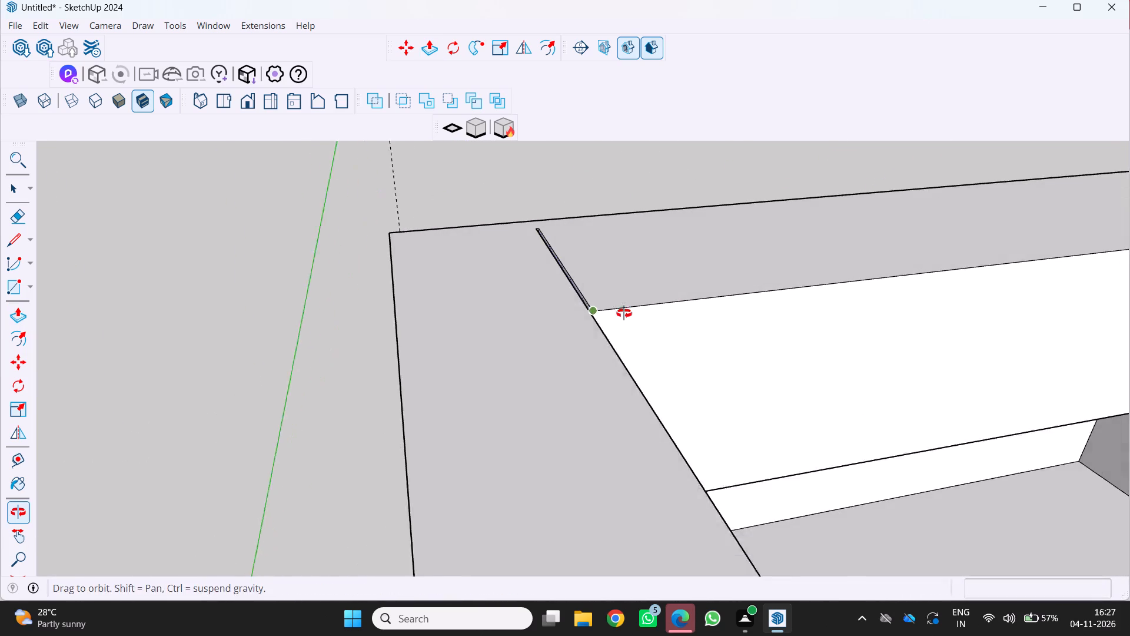
pyautogui.moveTo(624, 313); pyautogui.dragTo(629, 312, button='middle')
pyautogui.moveTo(608, 271); pyautogui.dragTo(545, 295)
pyautogui.scroll(-4, 541, 296)
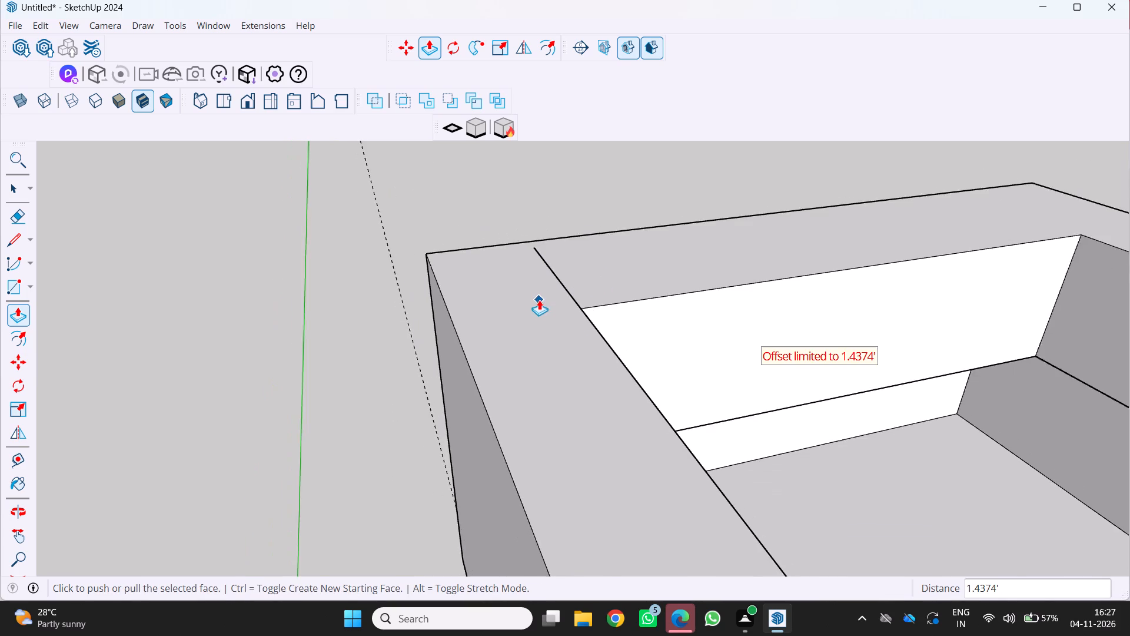
# Erase the leftover seam line on the top surface where the back band meets the left side band.
pyautogui.scroll(-6, 539, 300)
pyautogui.moveTo(533, 318); pyautogui.dragTo(443, 267, button='middle')
pyautogui.moveTo(439, 267); pyautogui.dragTo(433, 267, button='middle')
pyautogui.moveTo(402, 271); pyautogui.dragTo(391, 271, button='middle')
pyautogui.moveTo(384, 272); pyautogui.dragTo(365, 272, button='middle')
pyautogui.middleClick(365, 272)
pyautogui.middleClick(364, 272)
pyautogui.scroll(-5, 363, 274)
pyautogui.scroll(1, 535, 241)
pyautogui.moveTo(535, 241); pyautogui.dragTo(534, 247, button='middle')
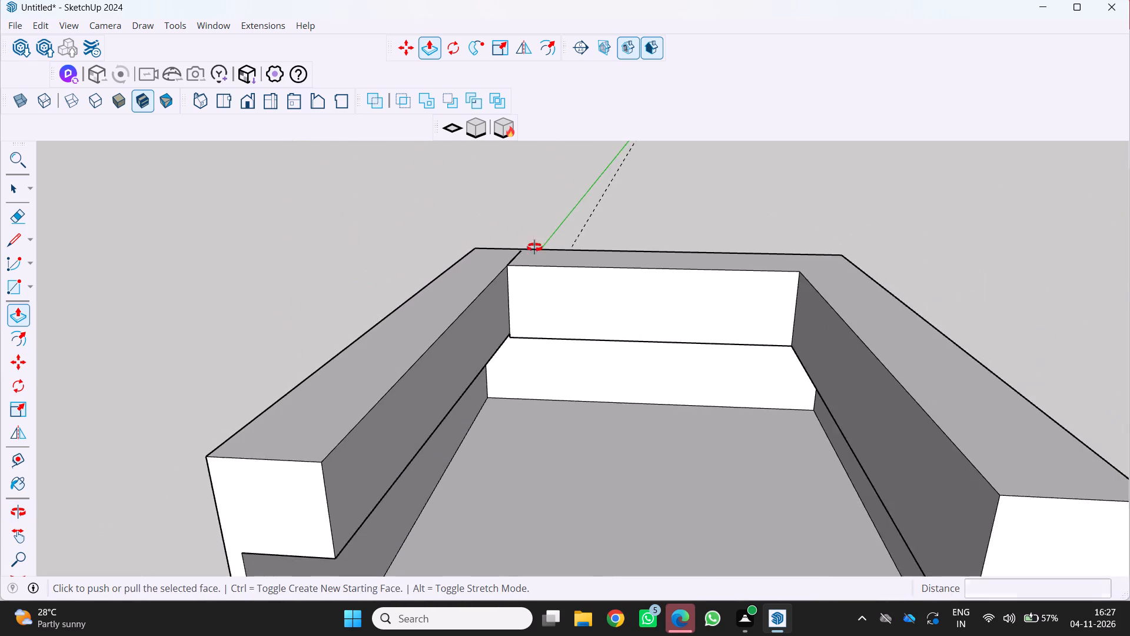
pyautogui.moveTo(534, 247); pyautogui.dragTo(476, 284, button='middle')
pyautogui.scroll(7, 533, 233)
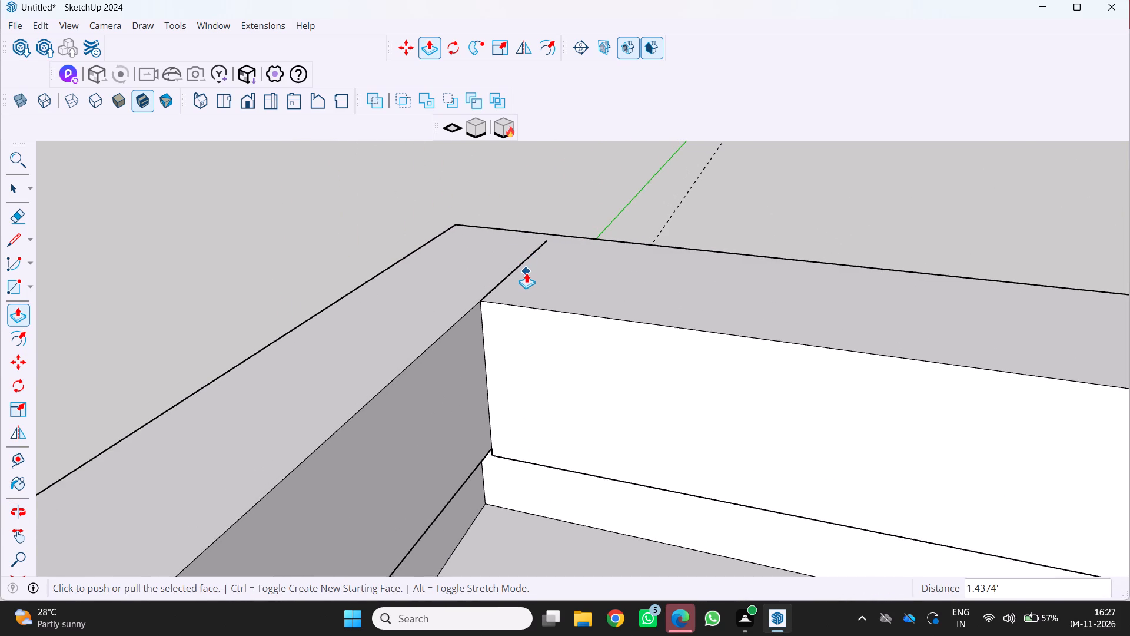
pyautogui.press('e')
pyautogui.scroll(3, 534, 301)
pyautogui.click(498, 266)
pyautogui.scroll(-6, 505, 268)
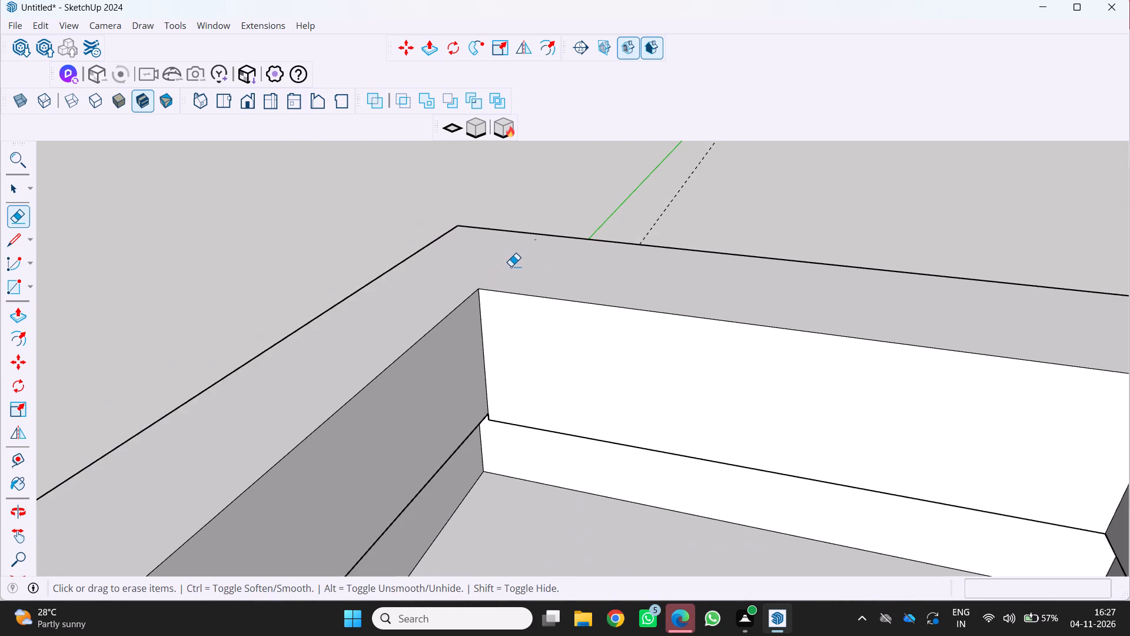
# Examine the underside of the back band and its corner with the left side band.
pyautogui.scroll(-4, 511, 266)
pyautogui.moveTo(508, 301); pyautogui.dragTo(608, 209, button='middle')
pyautogui.scroll(2, 610, 283)
pyautogui.moveTo(574, 327); pyautogui.dragTo(597, 234, button='middle')
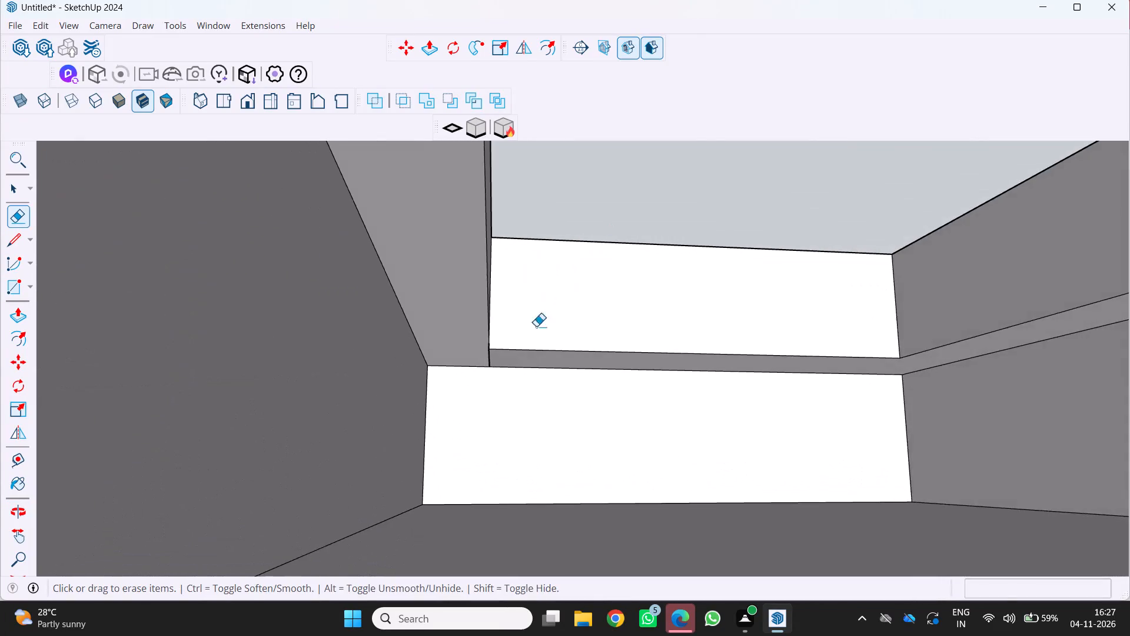
pyautogui.scroll(5, 522, 335)
pyautogui.moveTo(471, 362); pyautogui.dragTo(408, 332, button='middle')
pyautogui.middleClick(410, 332)
pyautogui.scroll(3, 460, 359)
pyautogui.moveTo(480, 363); pyautogui.dragTo(545, 349, button='middle')
pyautogui.middleClick(545, 349)
pyautogui.scroll(1, 545, 349)
pyautogui.press('v')
pyautogui.moveTo(500, 344); pyautogui.dragTo(553, 363, button='middle')
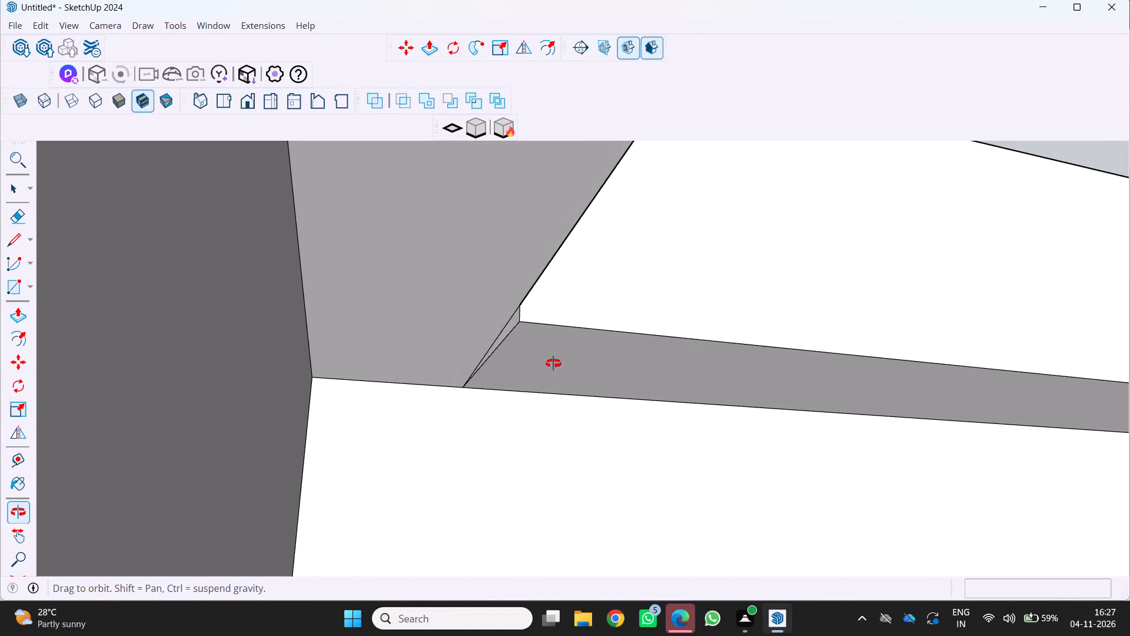
pyautogui.moveTo(553, 363); pyautogui.dragTo(551, 360, button='middle')
pyautogui.middleClick(550, 359)
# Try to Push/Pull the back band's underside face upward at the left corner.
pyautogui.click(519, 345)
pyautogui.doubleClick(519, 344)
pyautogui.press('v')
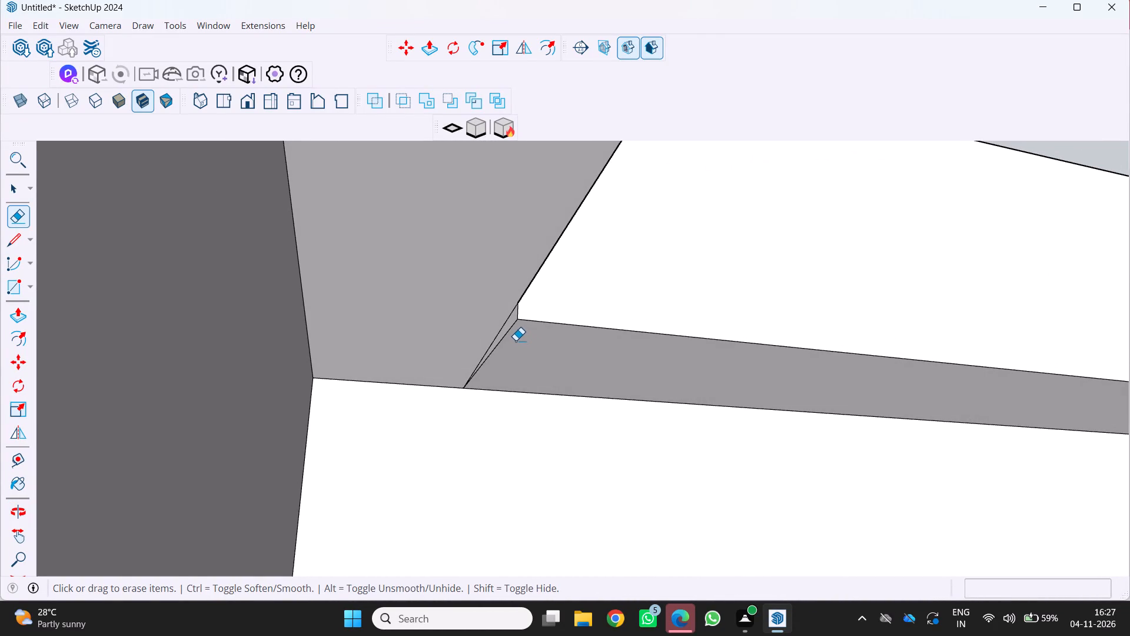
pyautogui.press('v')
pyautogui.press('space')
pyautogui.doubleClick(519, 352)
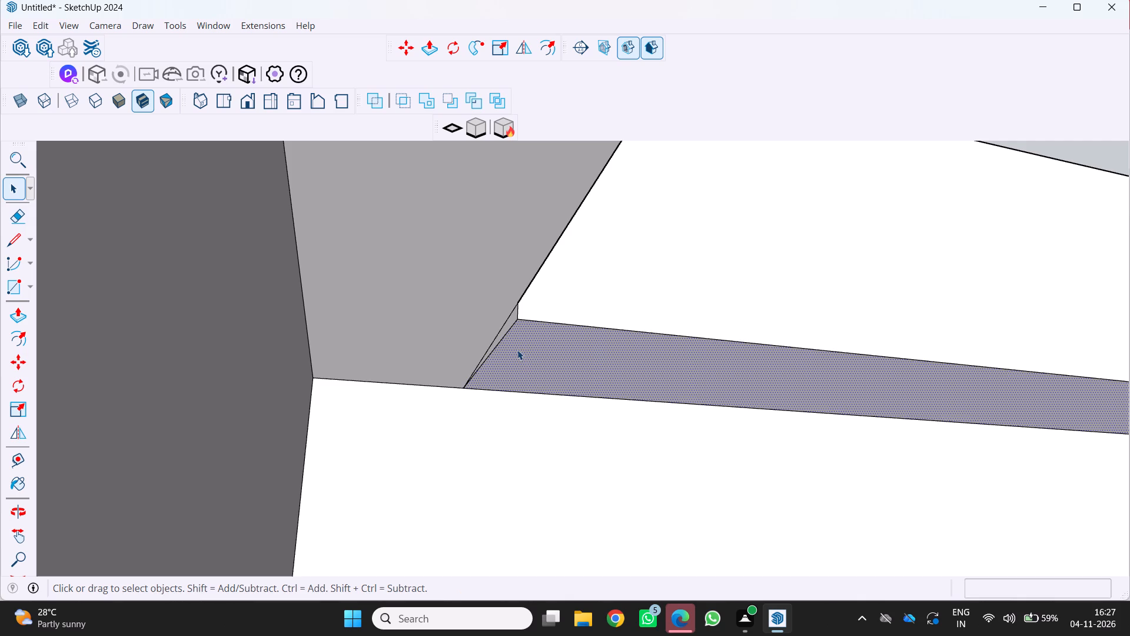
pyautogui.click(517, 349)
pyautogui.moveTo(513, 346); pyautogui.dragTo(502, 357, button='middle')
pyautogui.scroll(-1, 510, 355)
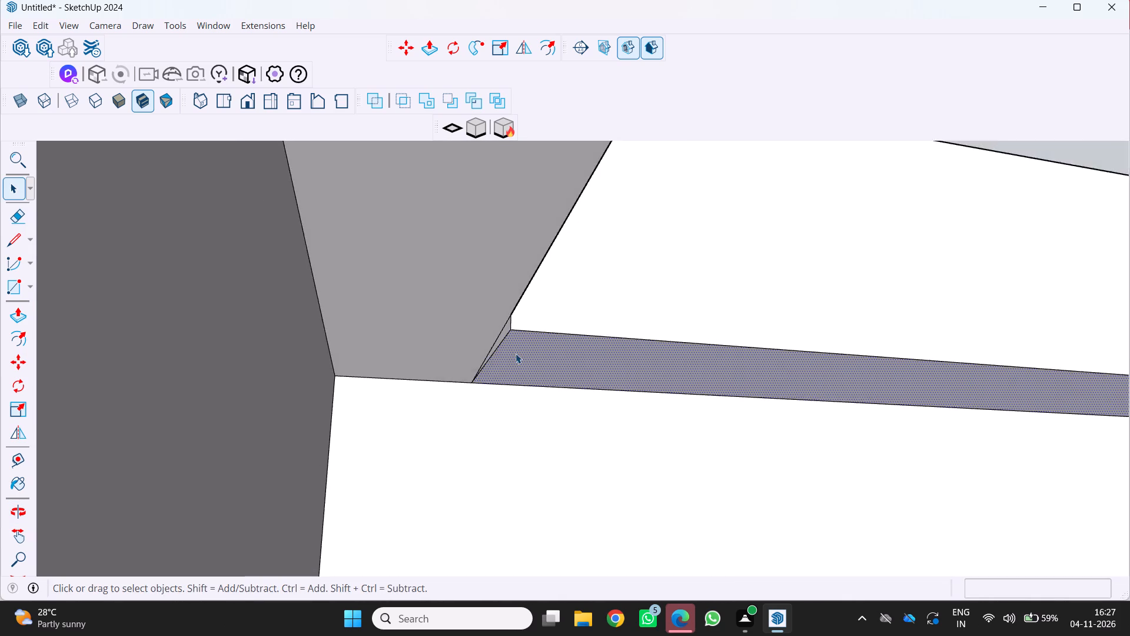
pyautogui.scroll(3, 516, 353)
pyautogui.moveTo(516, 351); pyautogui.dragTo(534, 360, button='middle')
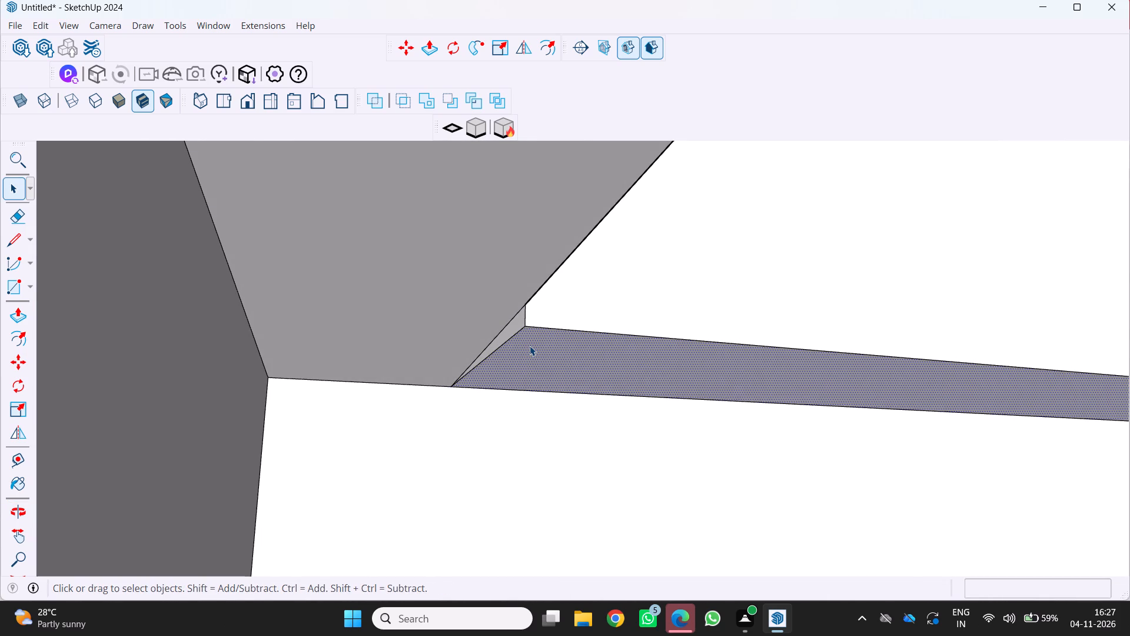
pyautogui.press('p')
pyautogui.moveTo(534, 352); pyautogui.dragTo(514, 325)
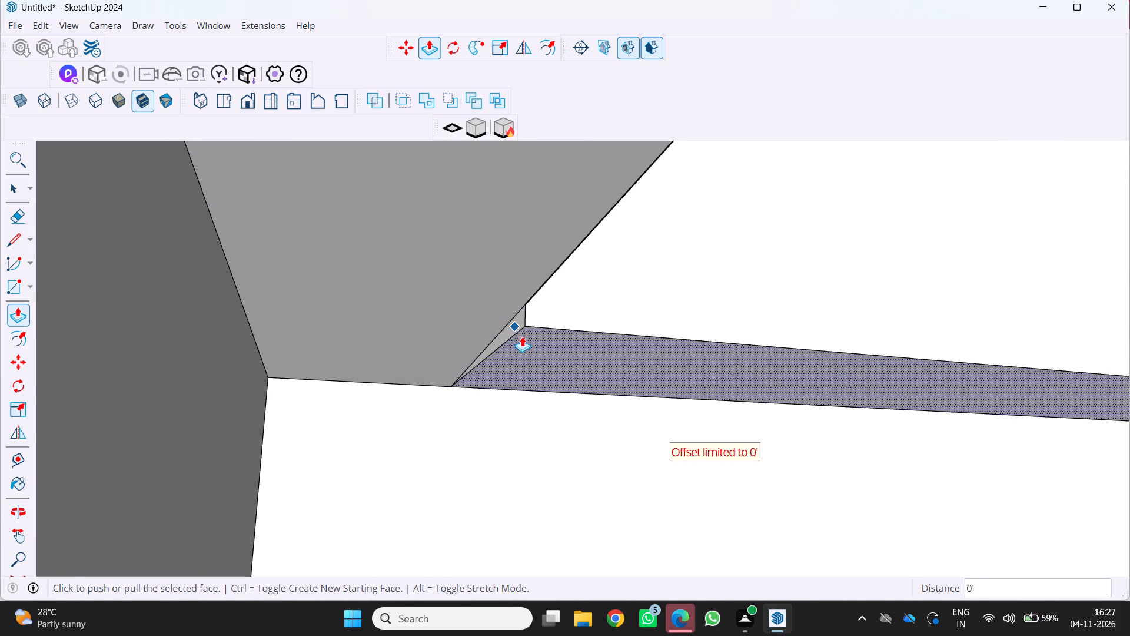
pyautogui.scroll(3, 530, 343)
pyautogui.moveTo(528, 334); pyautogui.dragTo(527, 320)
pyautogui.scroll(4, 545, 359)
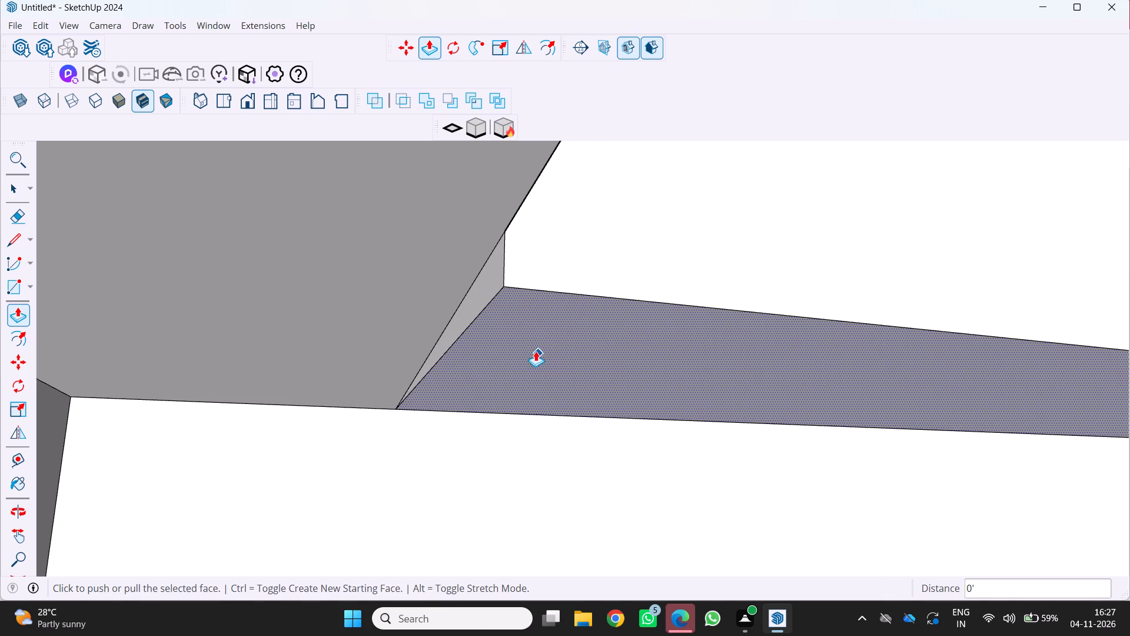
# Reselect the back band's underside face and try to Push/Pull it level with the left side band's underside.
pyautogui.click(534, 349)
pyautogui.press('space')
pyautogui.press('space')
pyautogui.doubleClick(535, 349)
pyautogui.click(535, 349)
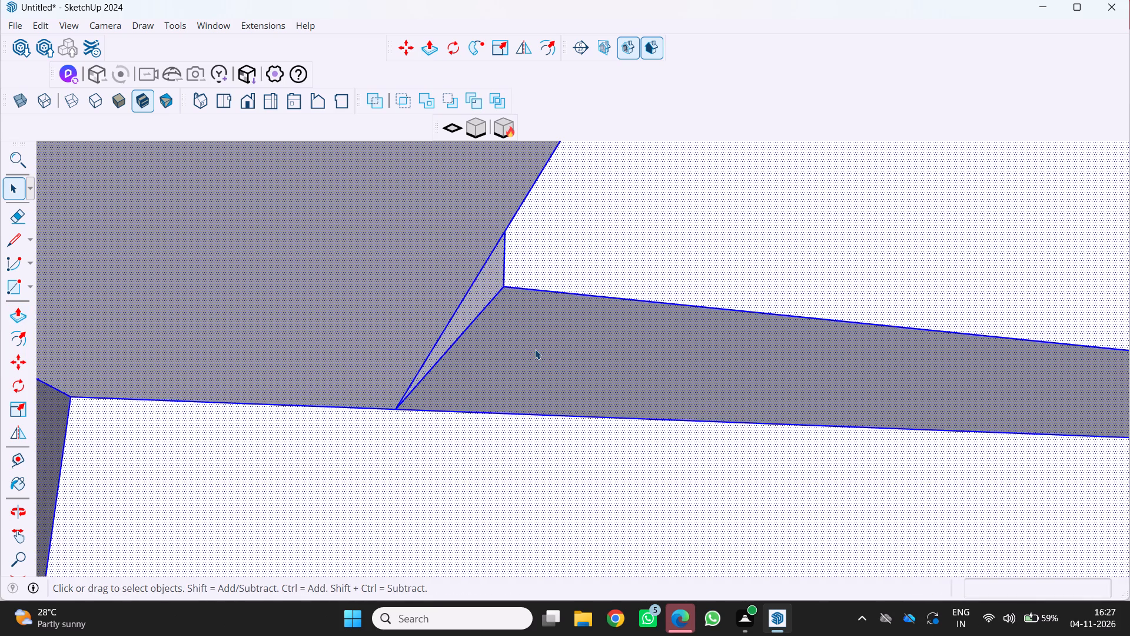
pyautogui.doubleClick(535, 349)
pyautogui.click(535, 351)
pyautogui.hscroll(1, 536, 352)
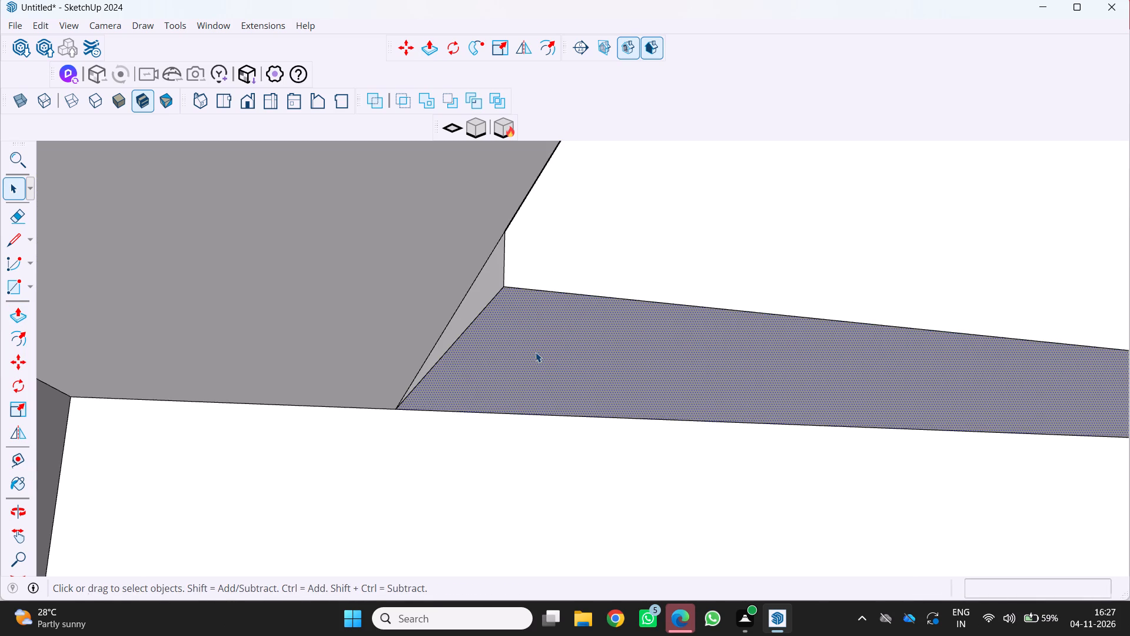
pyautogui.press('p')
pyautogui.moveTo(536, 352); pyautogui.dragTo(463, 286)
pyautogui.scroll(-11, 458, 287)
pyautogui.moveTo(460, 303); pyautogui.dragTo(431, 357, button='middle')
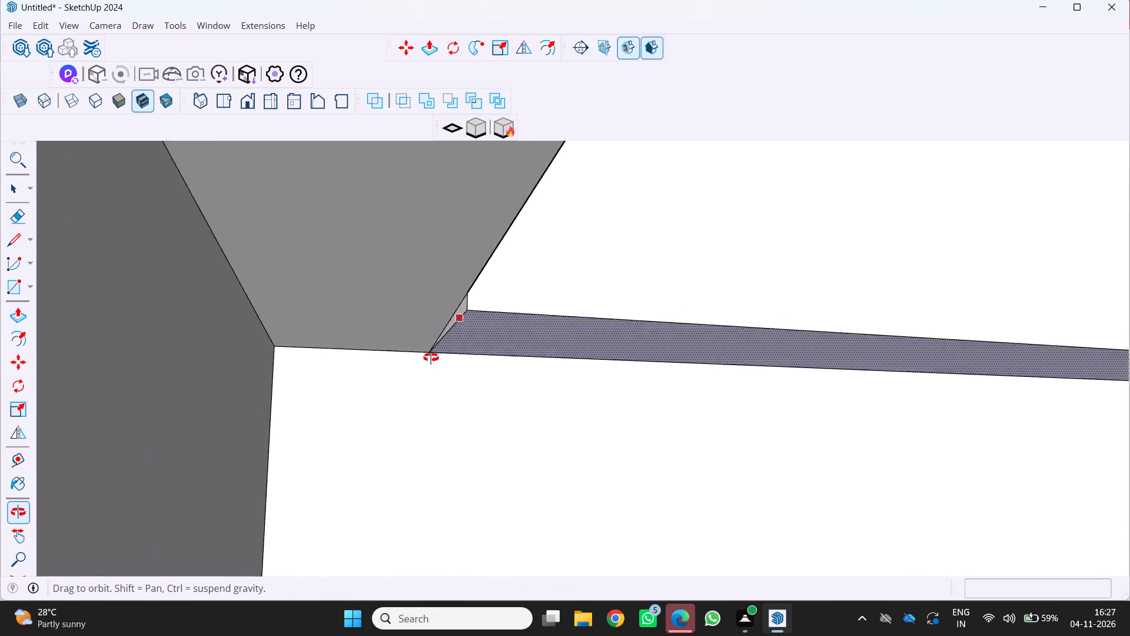
# Examine the back band's lower edge and its corners with both side bands from the open front.
pyautogui.moveTo(431, 357); pyautogui.dragTo(490, 372, button='middle')
pyautogui.scroll(-3, 502, 359)
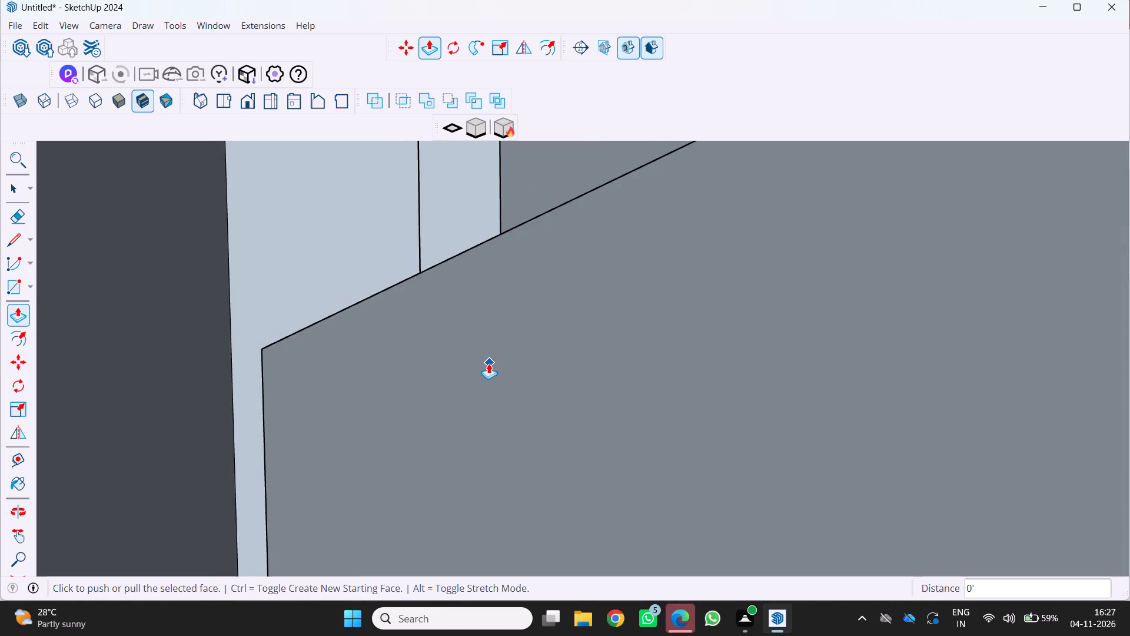
pyautogui.scroll(-5, 487, 362)
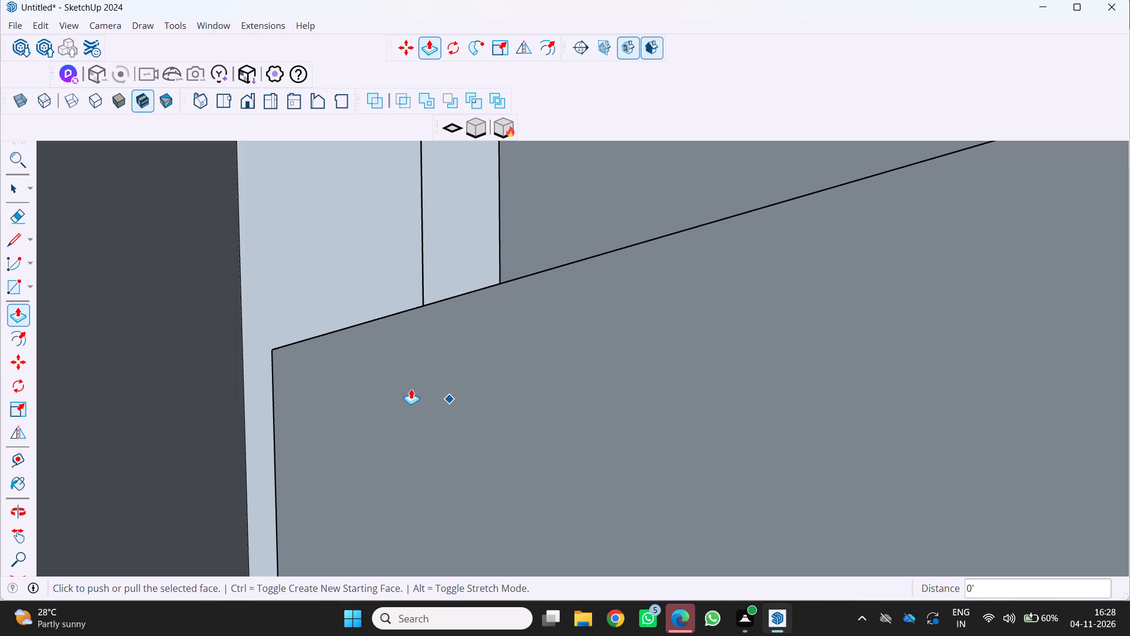
pyautogui.scroll(-20, 424, 387)
pyautogui.scroll(-4, 424, 387)
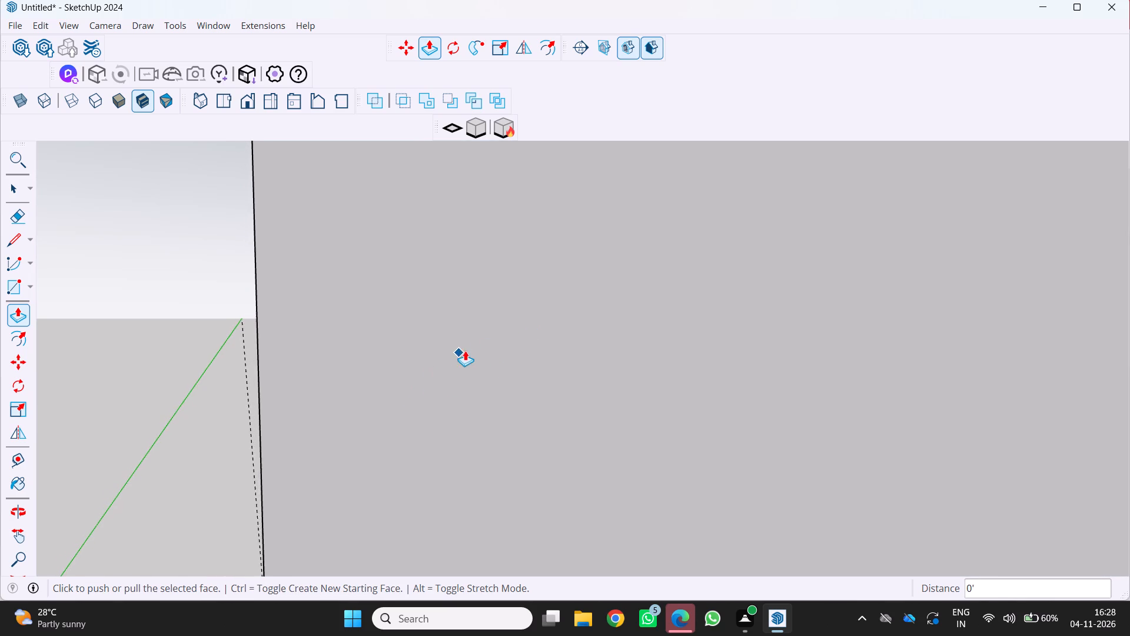
pyautogui.scroll(-20, 465, 350)
pyautogui.scroll(-10, 465, 350)
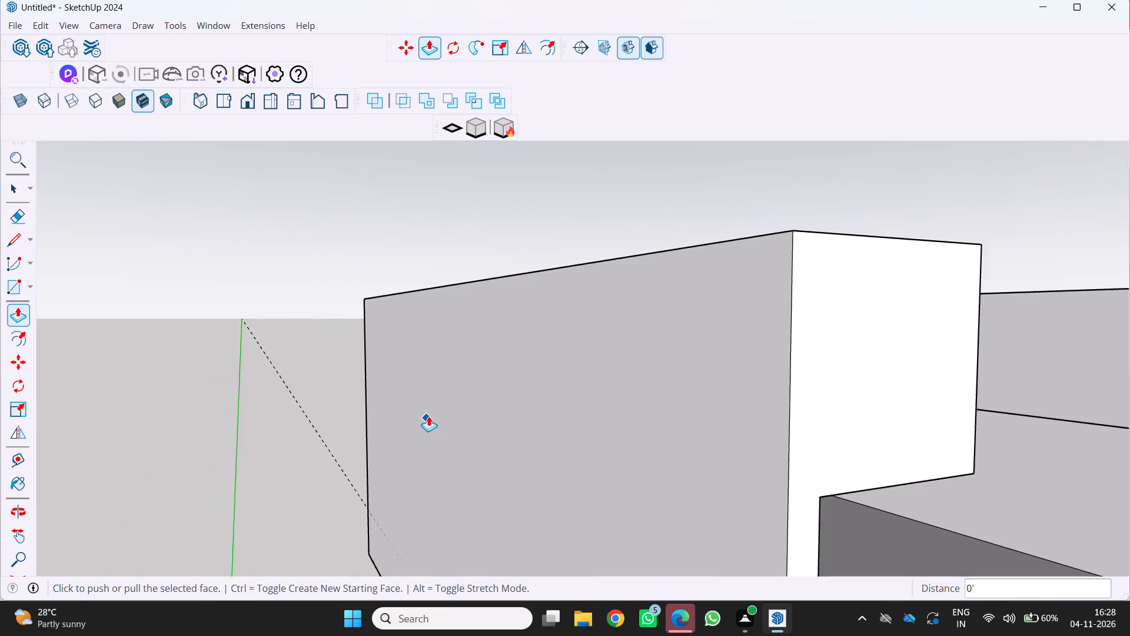
pyautogui.scroll(-6, 428, 415)
pyautogui.scroll(4, 611, 446)
pyautogui.moveTo(601, 437); pyautogui.dragTo(409, 466, button='middle')
pyautogui.scroll(-4, 470, 389)
pyautogui.moveTo(468, 389); pyautogui.dragTo(472, 335, button='middle')
pyautogui.middleClick(471, 335)
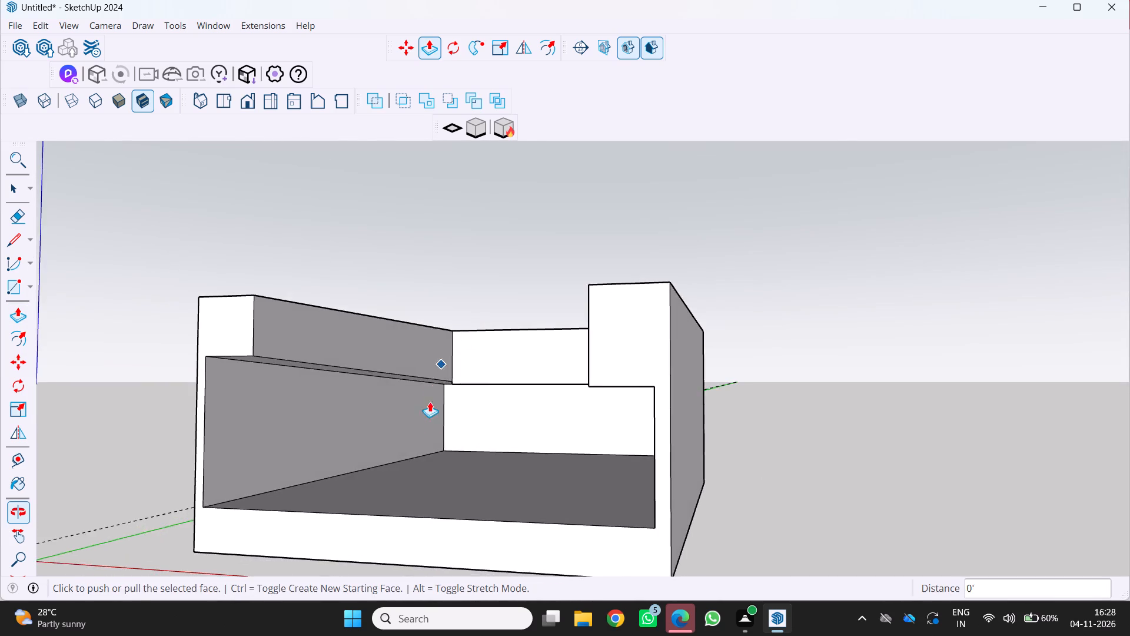
pyautogui.scroll(7, 428, 413)
pyautogui.moveTo(458, 359); pyautogui.dragTo(518, 370, button='middle')
pyautogui.scroll(3, 436, 397)
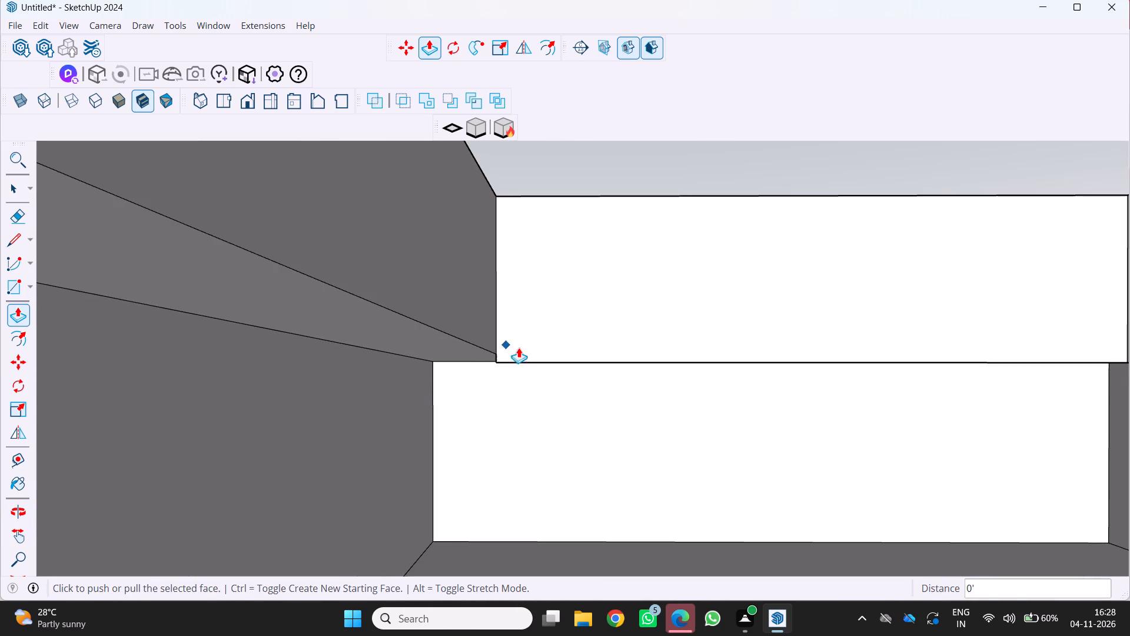
# Draw a line about 410 feet long across the back band's inner face, from the left side band's lower corner to the opposite side band.
pyautogui.press('l')
pyautogui.scroll(1, 528, 347)
pyautogui.moveTo(527, 353); pyautogui.dragTo(508, 396, button='middle')
pyautogui.scroll(3, 506, 378)
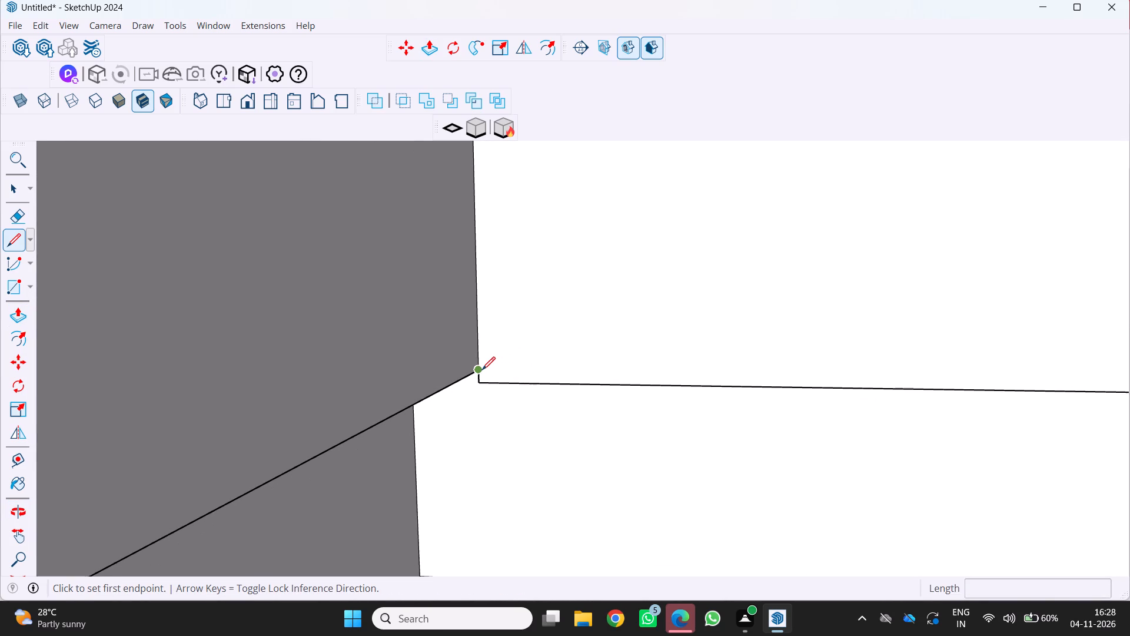
pyautogui.click(482, 370)
pyautogui.scroll(-4, 526, 369)
pyautogui.scroll(-8, 585, 352)
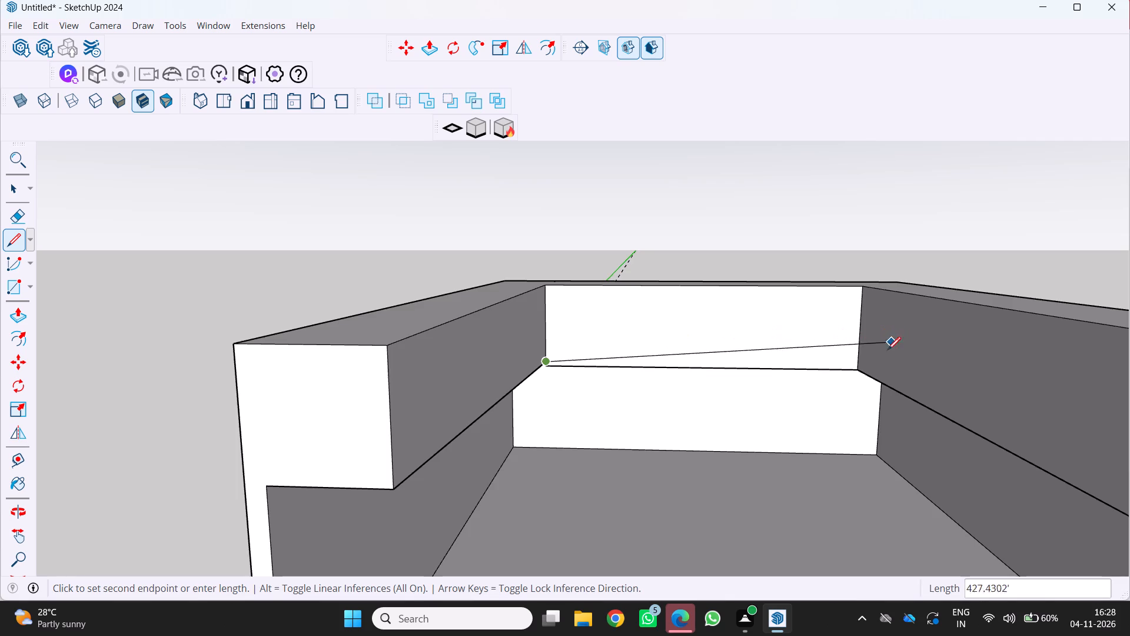
pyautogui.scroll(12, 860, 365)
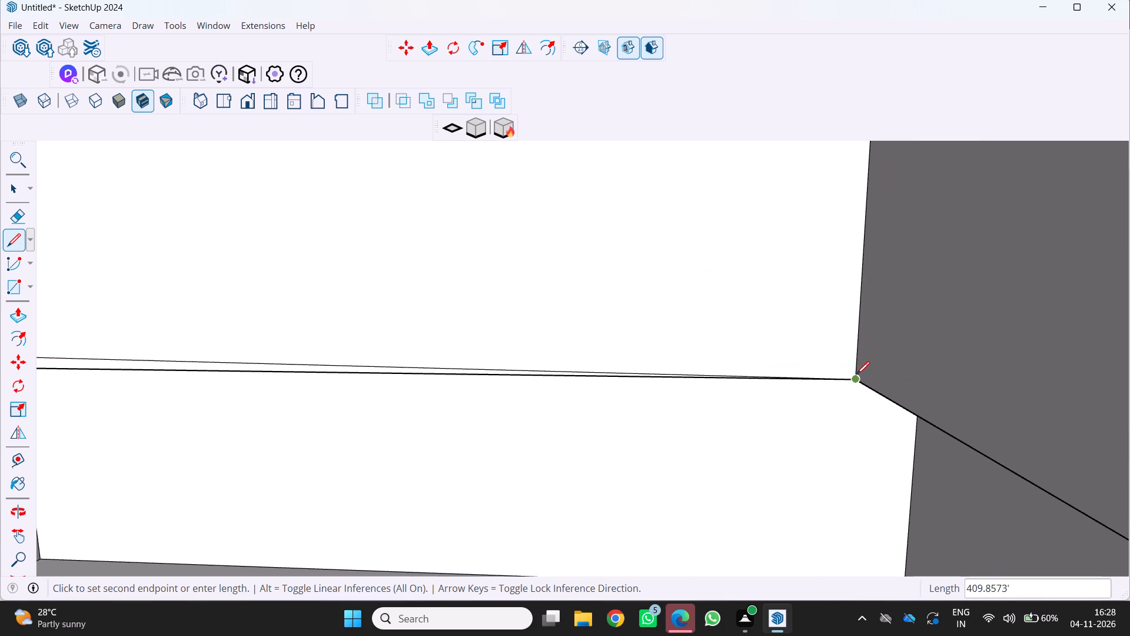
pyautogui.click(858, 367)
# Erase the back band's lower front edge beneath the new line to remove the thin strip and underside face.
pyautogui.scroll(-5, 836, 375)
pyautogui.moveTo(756, 396); pyautogui.dragTo(843, 312, button='middle')
pyautogui.scroll(1, 755, 396)
pyautogui.scroll(-3, 843, 312)
pyautogui.moveTo(663, 361); pyautogui.dragTo(645, 389, button='middle')
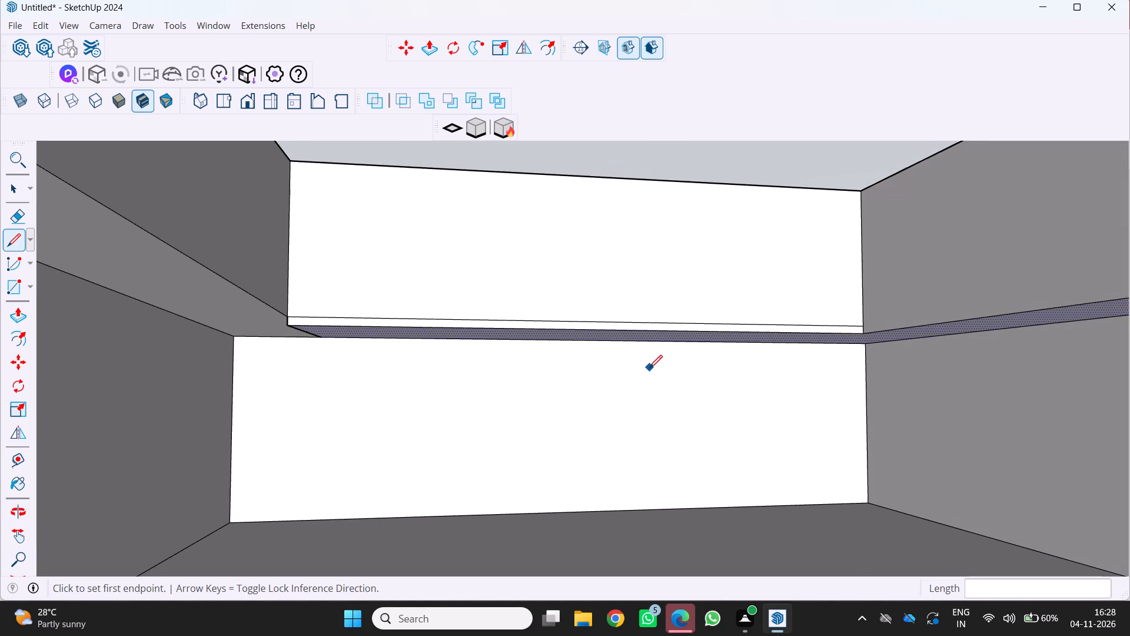
pyautogui.write('EE')
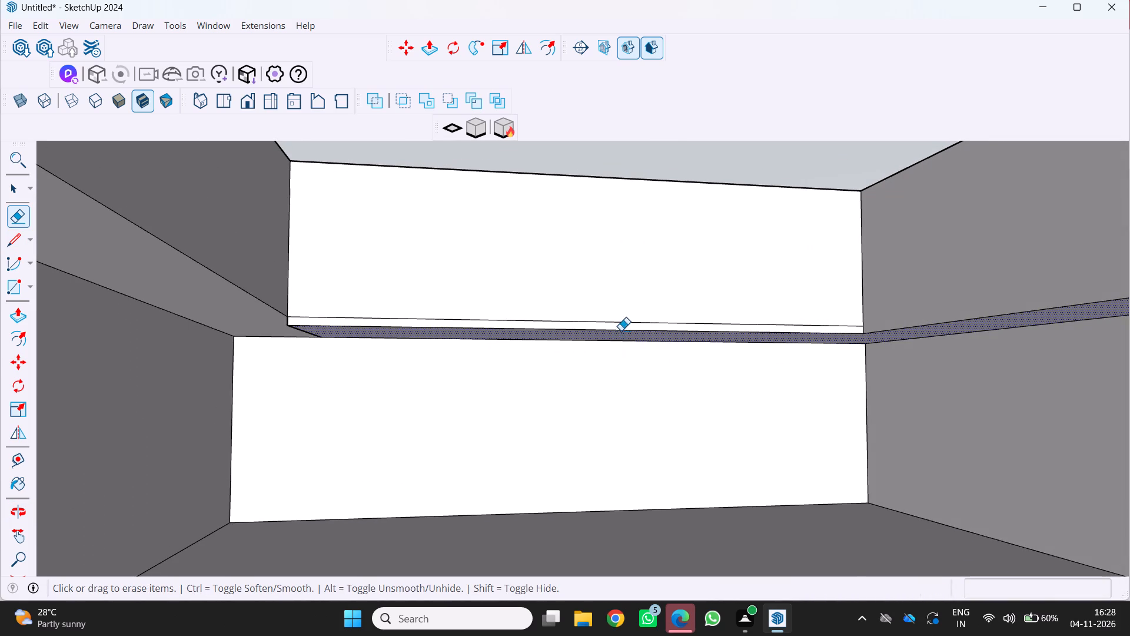
pyautogui.click(621, 330)
# Erase the short leftover edge at the back band's lower corner with the left side band.
pyautogui.moveTo(619, 347); pyautogui.dragTo(769, 290, button='middle')
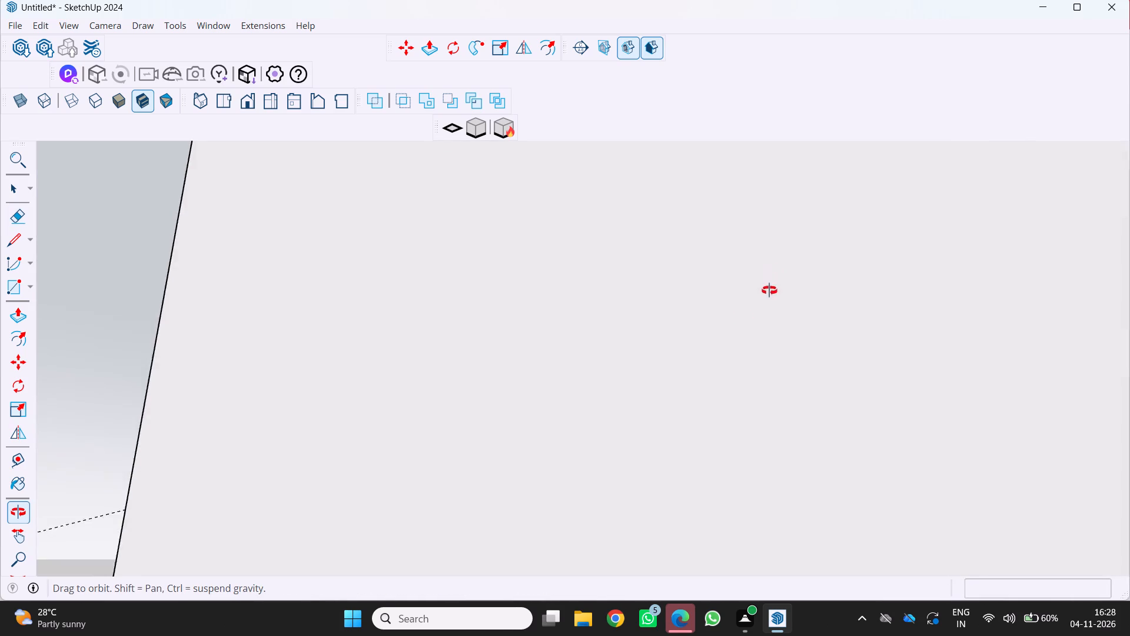
pyautogui.moveTo(769, 290); pyautogui.dragTo(642, 359, button='middle')
pyautogui.scroll(1, 653, 333)
pyautogui.moveTo(655, 332); pyautogui.dragTo(626, 336, button='middle')
pyautogui.middleClick(626, 336)
pyautogui.scroll(-2, 633, 344)
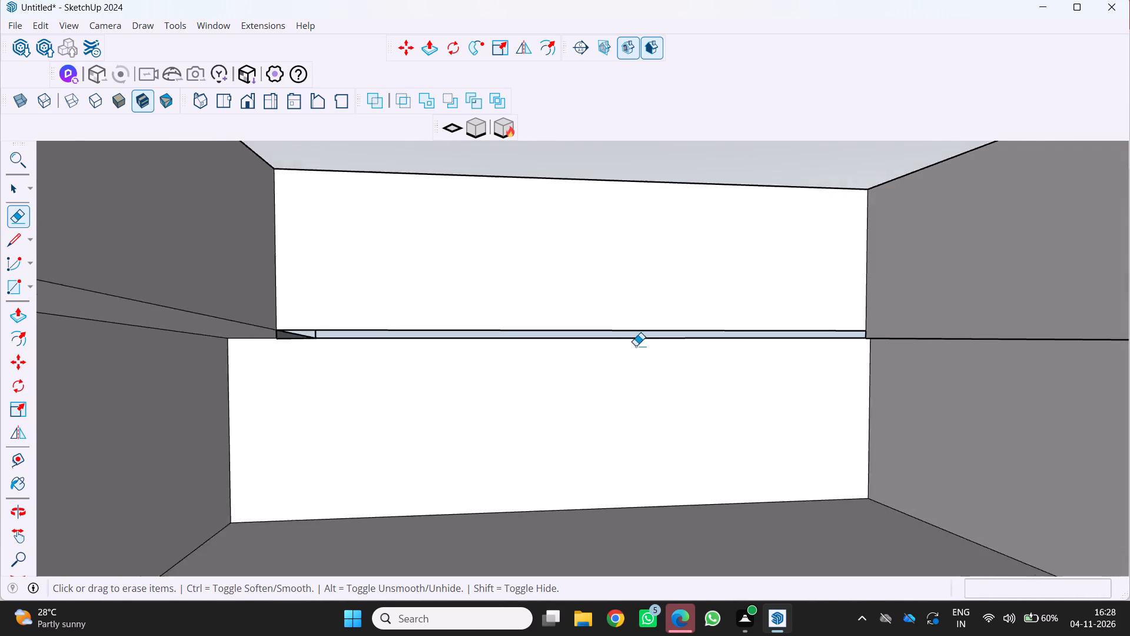
pyautogui.scroll(-2, 636, 346)
pyautogui.scroll(4, 563, 427)
pyautogui.moveTo(563, 406); pyautogui.dragTo(586, 402, button='middle')
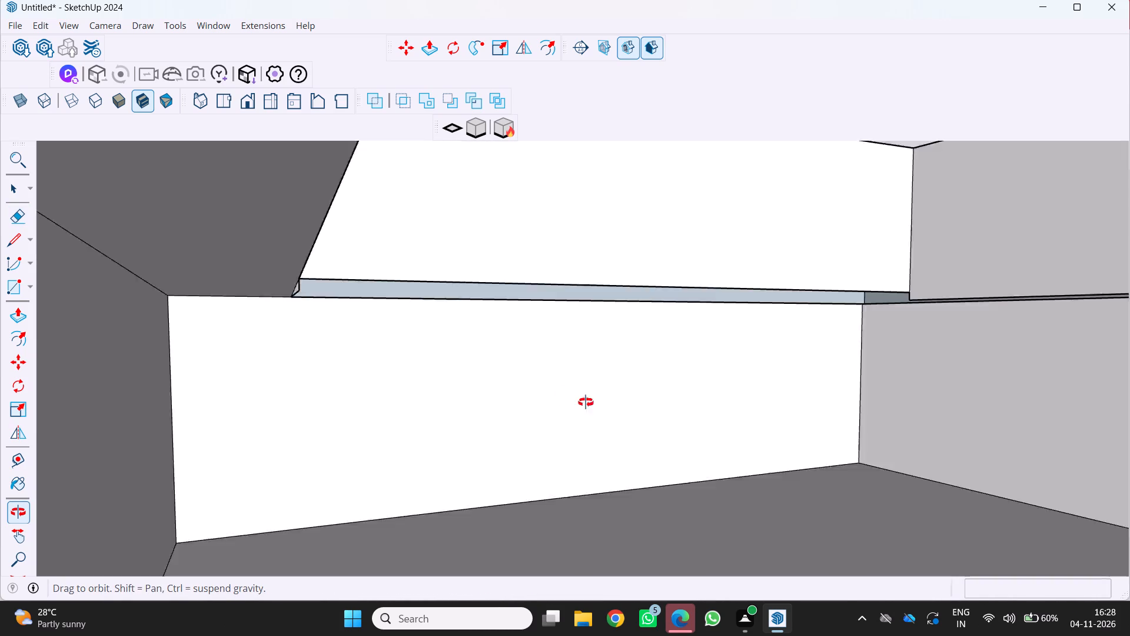
pyautogui.moveTo(586, 402); pyautogui.dragTo(556, 393, button='middle')
pyautogui.scroll(-2, 554, 378)
pyautogui.moveTo(557, 380); pyautogui.dragTo(715, 416, button='middle')
pyautogui.middleClick(714, 416)
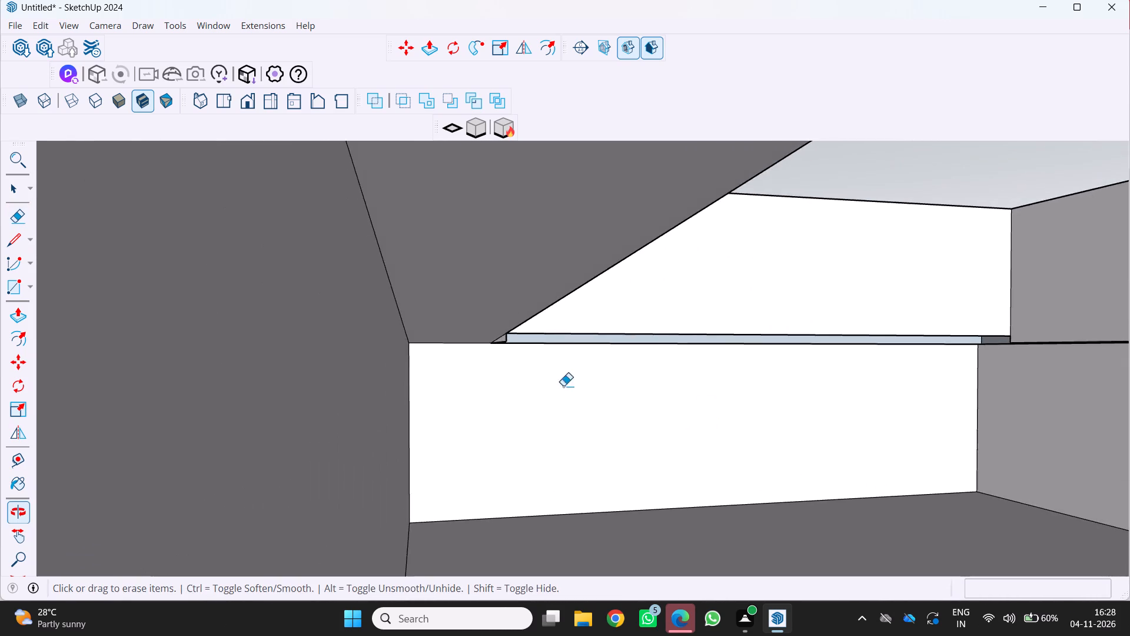
pyautogui.scroll(7, 524, 355)
pyautogui.click(495, 333)
# Examine the gap under the back band and its lower corners with both side bands from several angles.
pyautogui.moveTo(501, 342); pyautogui.dragTo(501, 344, button='middle')
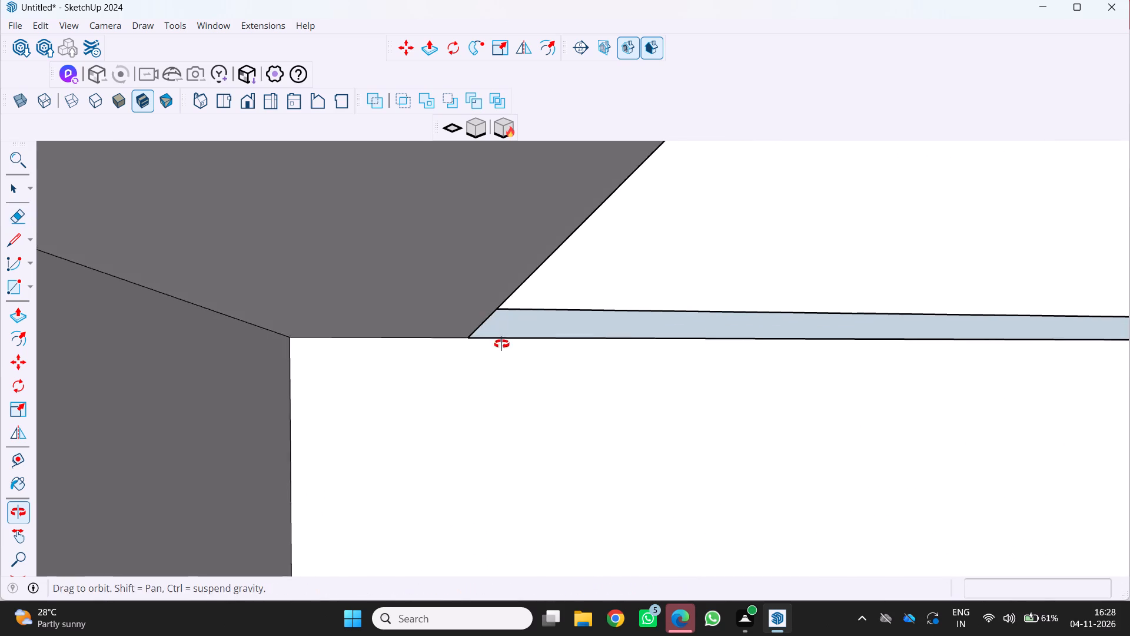
pyautogui.moveTo(501, 344); pyautogui.dragTo(481, 364, button='middle')
pyautogui.scroll(-5, 481, 366)
pyautogui.scroll(-20, 583, 309)
pyautogui.scroll(-1, 583, 309)
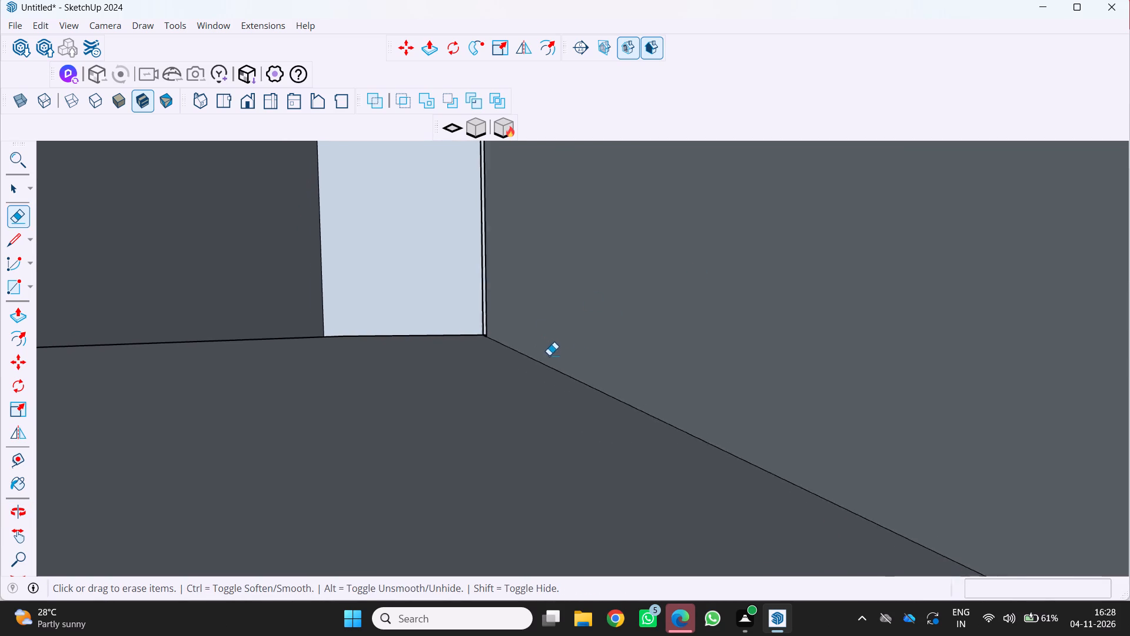
pyautogui.scroll(-20, 549, 355)
pyautogui.scroll(-16, 549, 355)
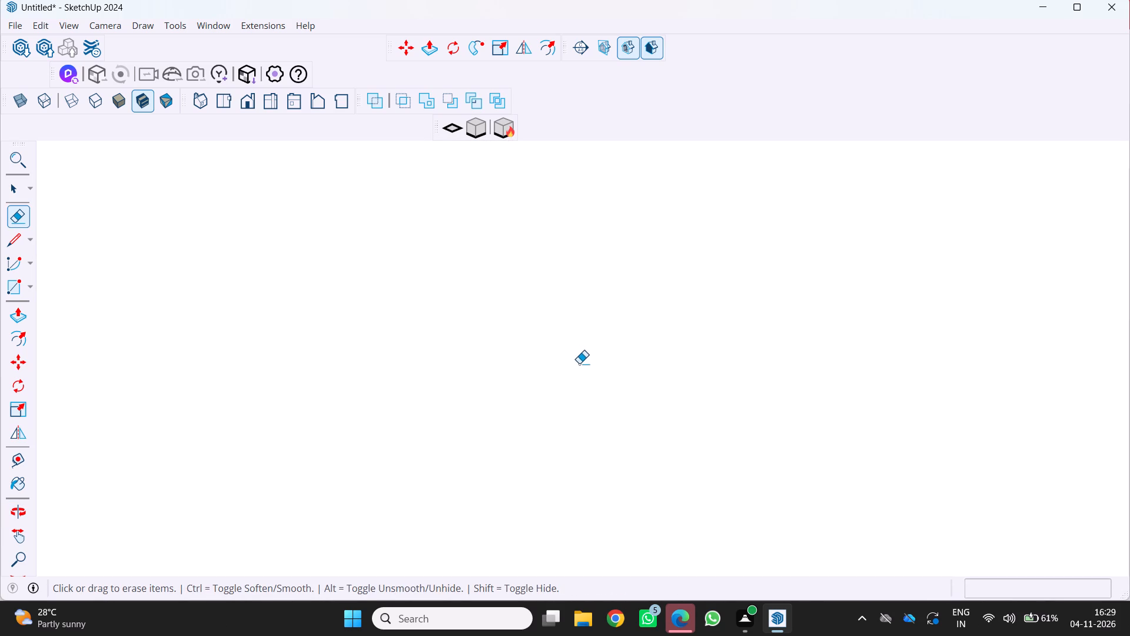
pyautogui.scroll(-20, 579, 363)
pyautogui.scroll(-8, 579, 363)
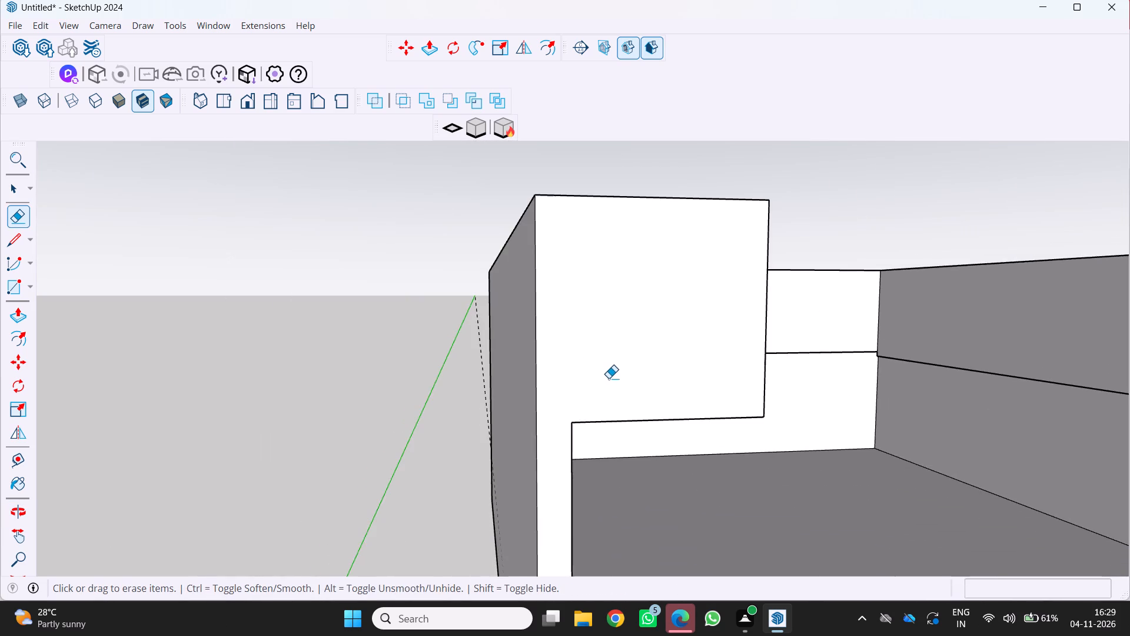
pyautogui.moveTo(607, 379); pyautogui.dragTo(510, 324, button='middle')
pyautogui.scroll(1, 591, 371)
pyautogui.scroll(3, 644, 383)
pyautogui.moveTo(645, 386); pyautogui.dragTo(544, 362, button='middle')
pyautogui.scroll(-4, 544, 362)
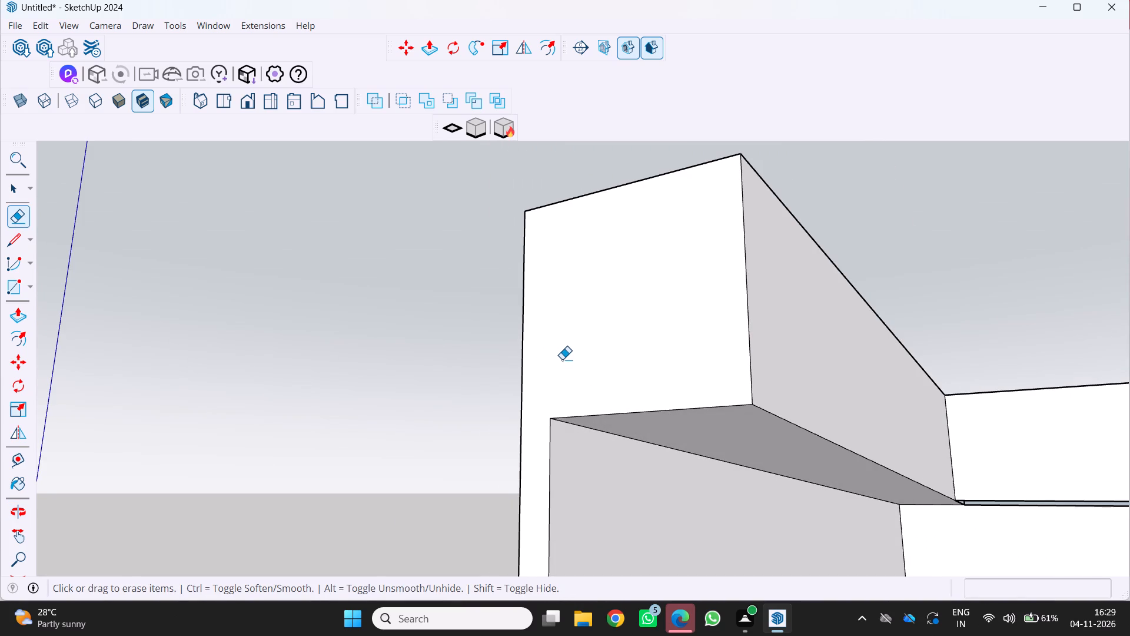
pyautogui.scroll(-5, 564, 360)
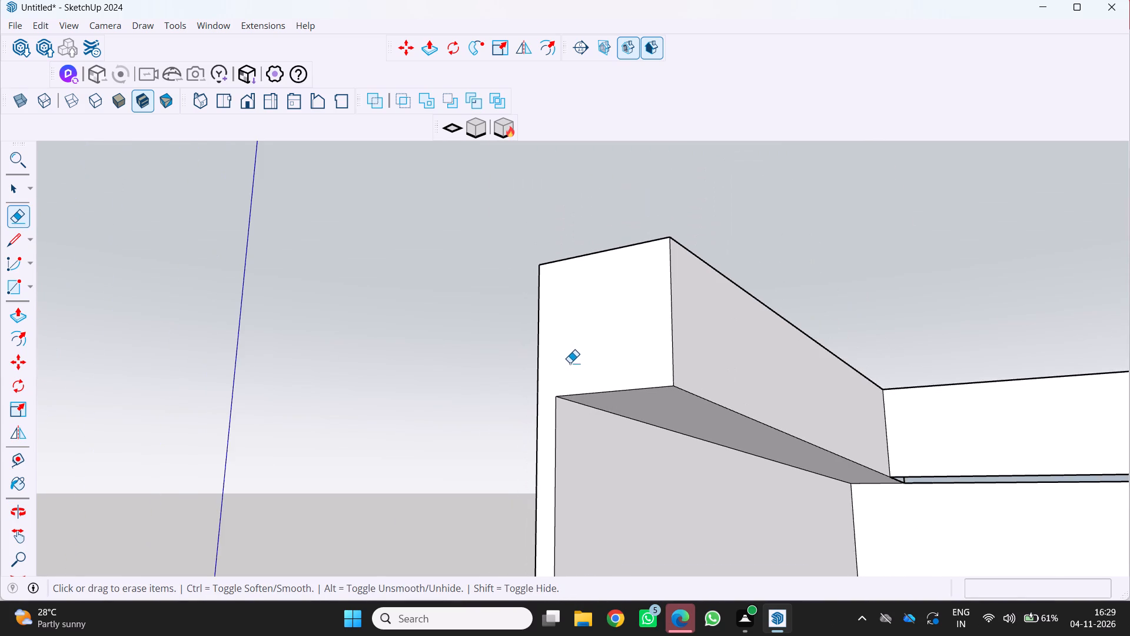
pyautogui.keyDown('shift'); pyautogui.moveTo(713, 393); pyautogui.dragTo(521, 375, button='middle'); pyautogui.keyUp('shift')
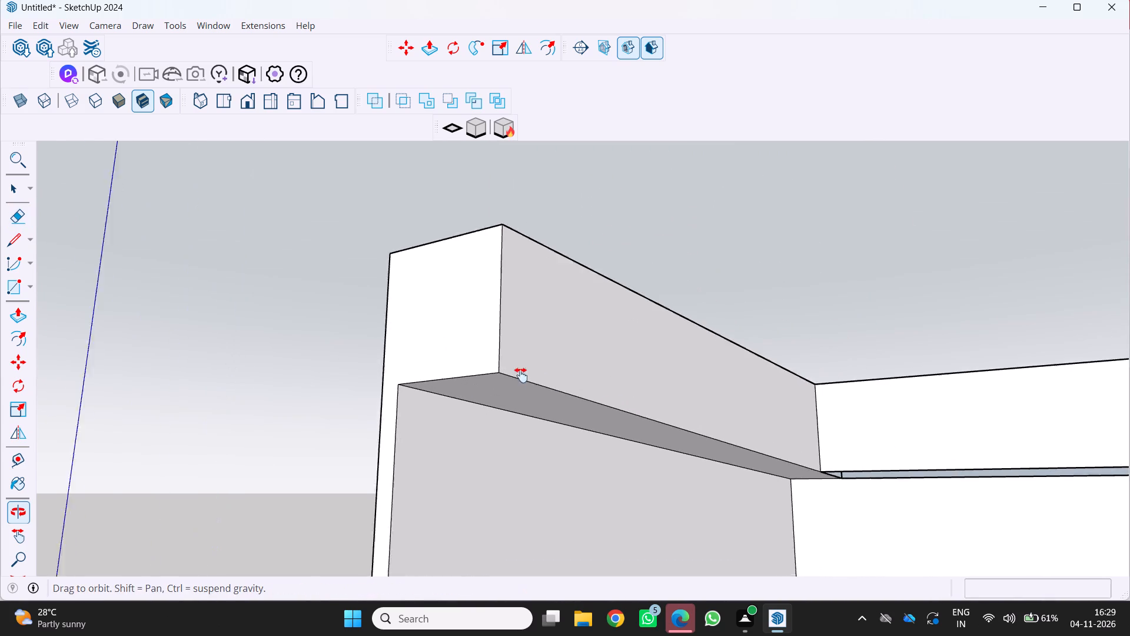
pyautogui.keyDown('shift'); pyautogui.moveTo(521, 375); pyautogui.dragTo(486, 365, button='middle'); pyautogui.keyUp('shift')
pyautogui.moveTo(776, 379); pyautogui.dragTo(673, 289, button='middle')
pyautogui.scroll(1, 775, 377)
pyautogui.scroll(-5, 673, 289)
pyautogui.middleClick(674, 292)
pyautogui.middleClick(675, 296)
pyautogui.moveTo(714, 347); pyautogui.dragTo(774, 419, button='middle')
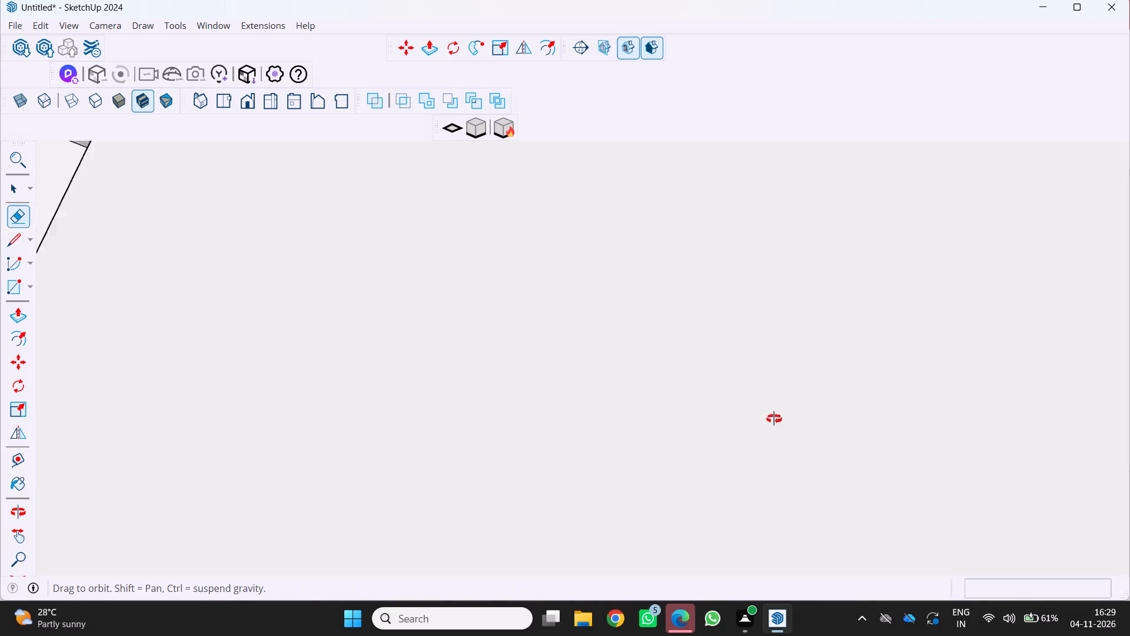
pyautogui.moveTo(774, 419); pyautogui.dragTo(942, 438, button='middle')
pyautogui.scroll(-7, 884, 387)
pyautogui.moveTo(776, 386); pyautogui.dragTo(745, 475, button='middle')
pyautogui.scroll(-6, 704, 365)
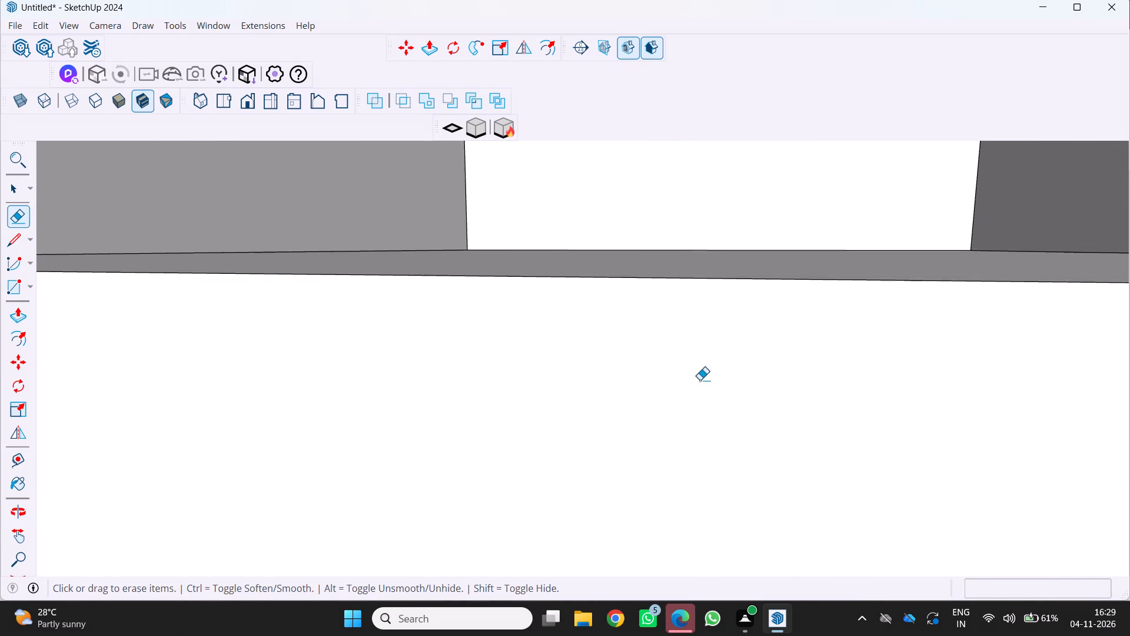
pyautogui.scroll(-14, 703, 379)
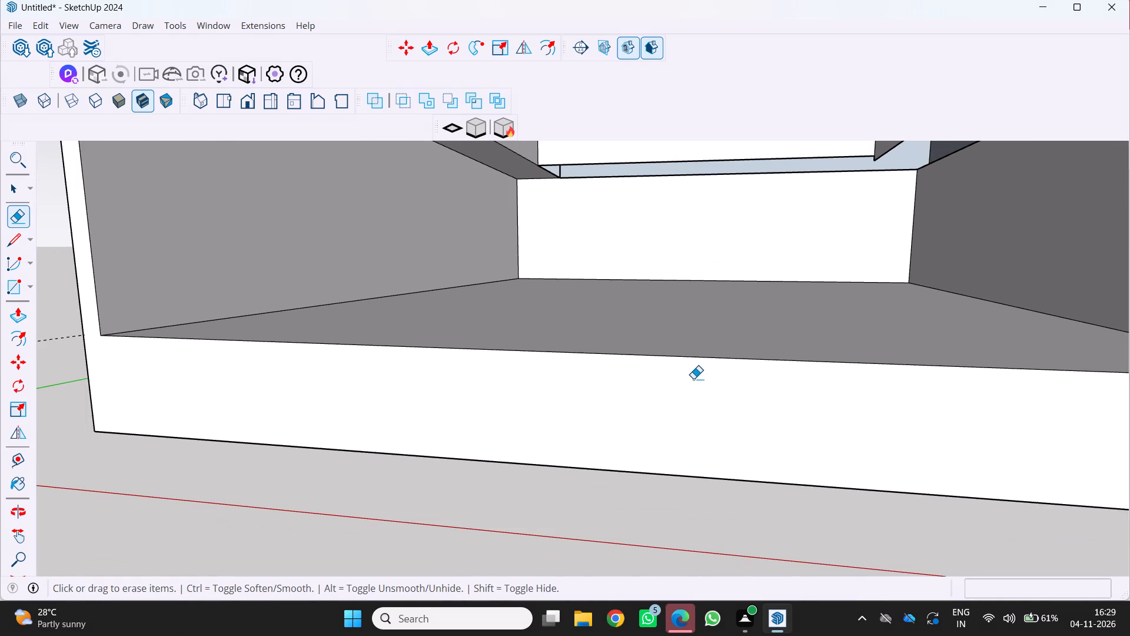
pyautogui.moveTo(693, 379); pyautogui.dragTo(544, 433, button='middle')
pyautogui.scroll(-3, 545, 434)
pyautogui.scroll(-4, 570, 390)
pyautogui.moveTo(582, 238); pyautogui.dragTo(583, 180, button='middle')
pyautogui.moveTo(581, 256); pyautogui.dragTo(616, 320, button='middle')
pyautogui.scroll(1, 617, 324)
pyautogui.middleClick(614, 316)
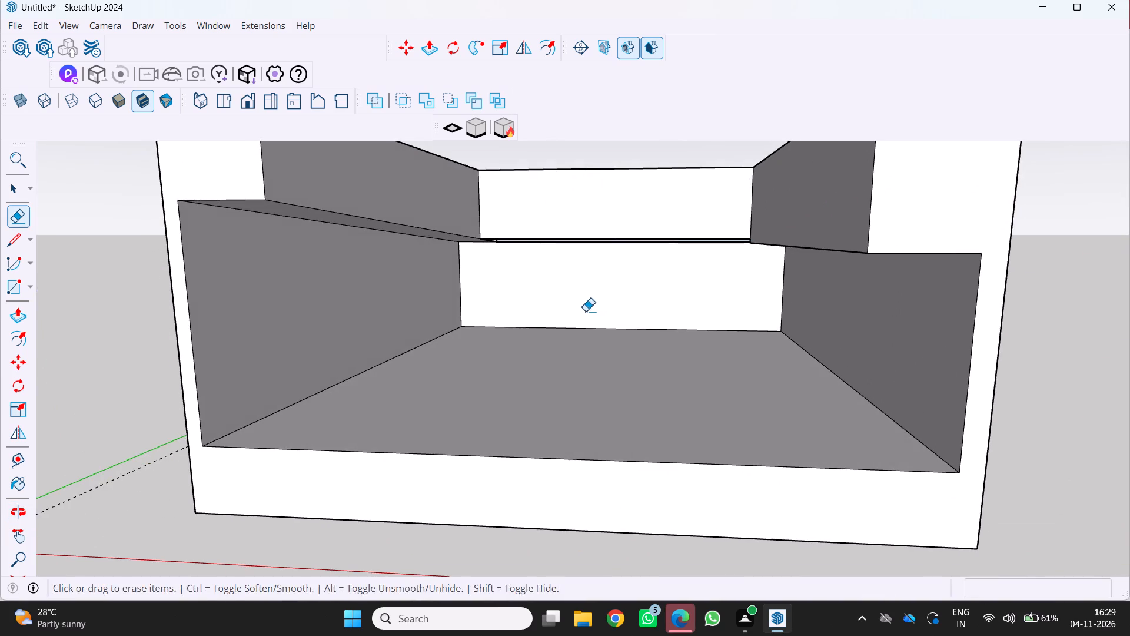
pyautogui.moveTo(578, 310); pyautogui.dragTo(573, 257, button='middle')
pyautogui.scroll(4, 610, 251)
pyautogui.moveTo(682, 256); pyautogui.dragTo(777, 288, button='middle')
pyautogui.scroll(1, 777, 291)
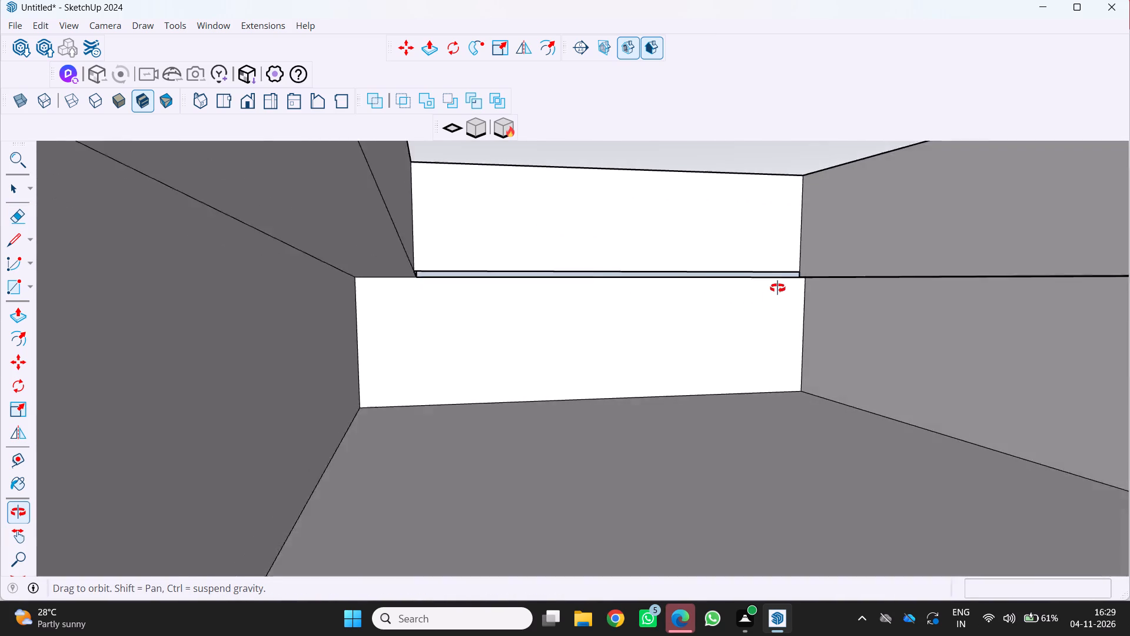
pyautogui.middleClick(777, 290)
pyautogui.moveTo(777, 288); pyautogui.dragTo(777, 290, button='middle')
pyautogui.scroll(7, 789, 275)
pyautogui.scroll(-9, 802, 264)
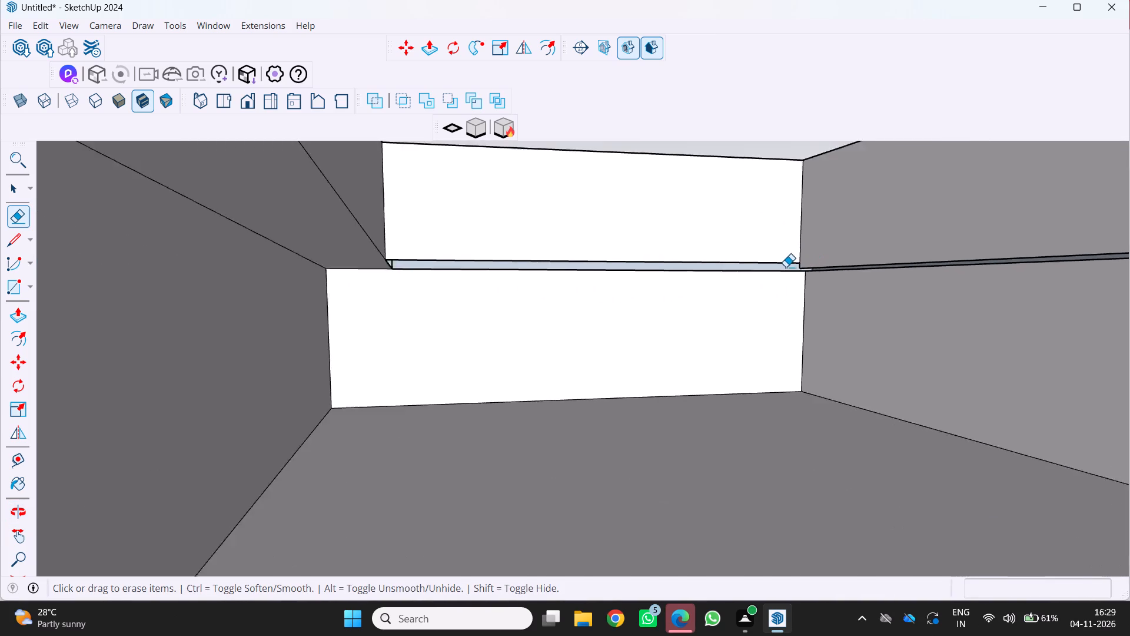
pyautogui.scroll(-2, 786, 267)
pyautogui.moveTo(772, 276); pyautogui.dragTo(747, 310, button='middle')
pyautogui.middleClick(747, 310)
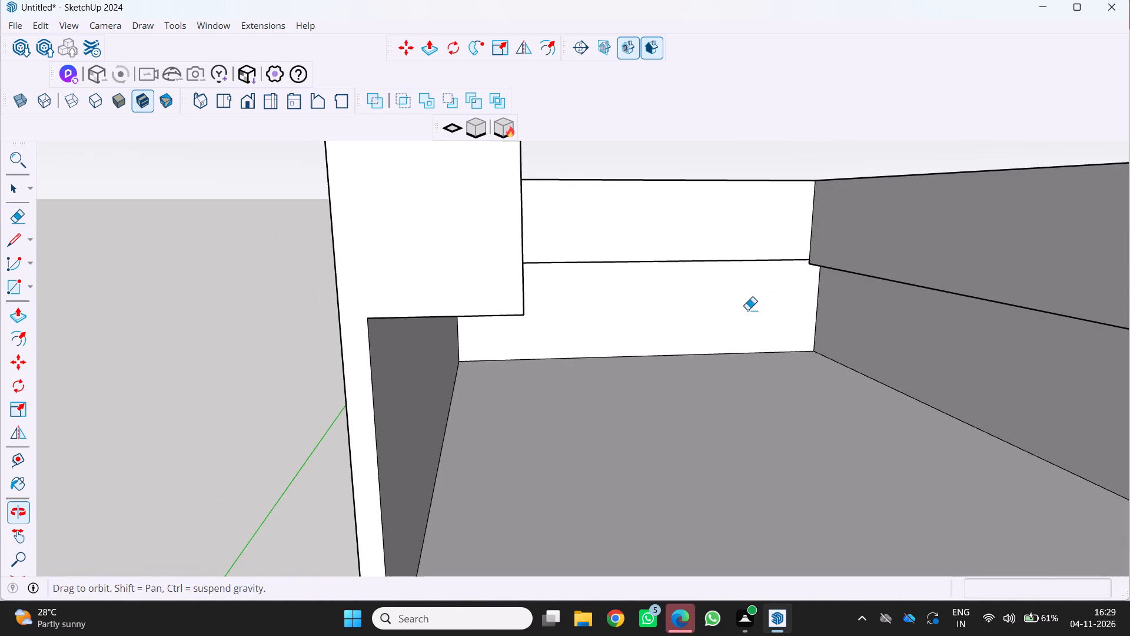
# Draw a line about 591 feet long on the right side band's inner face, from the back band's lower corner to the front vertical edge.
pyautogui.press('l')
pyautogui.scroll(11, 804, 277)
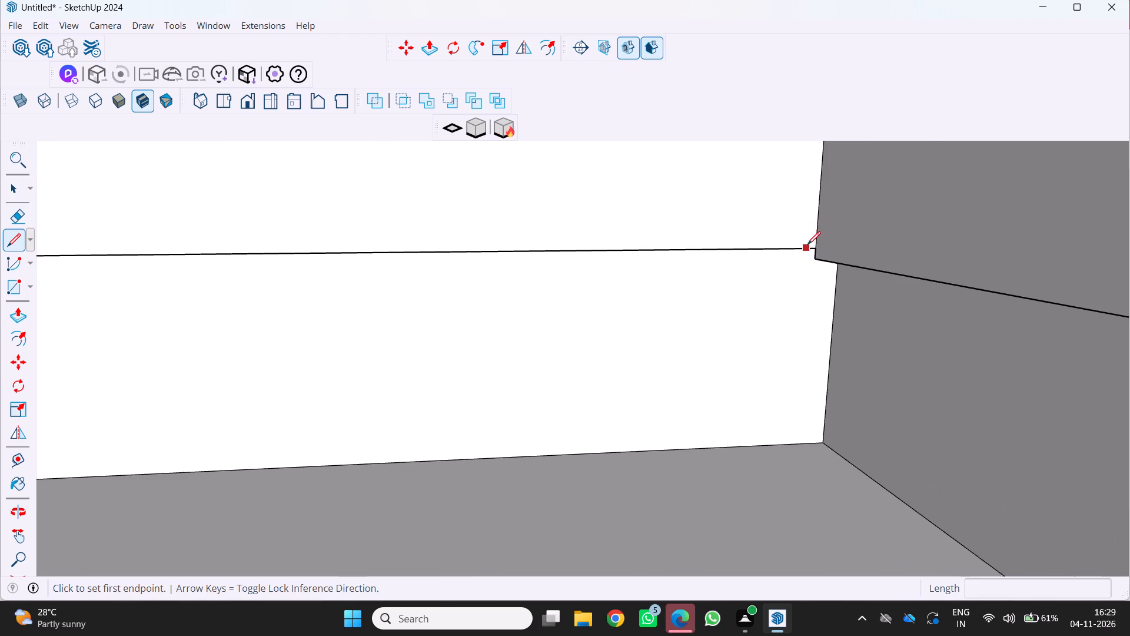
pyautogui.click(816, 251)
pyautogui.scroll(-6, 815, 251)
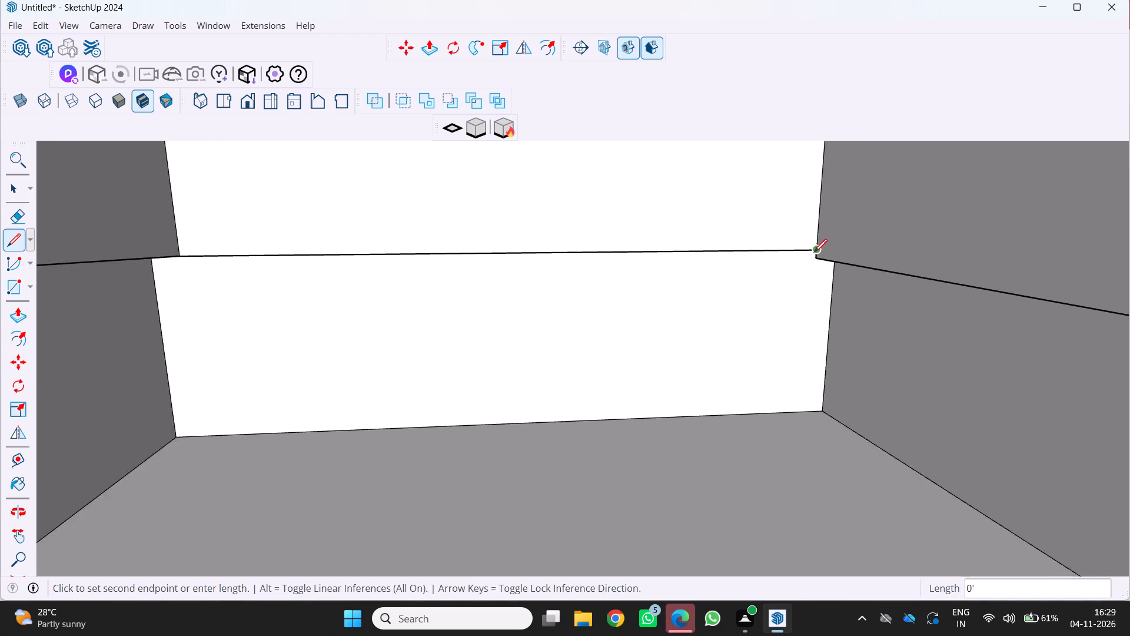
pyautogui.scroll(-11, 814, 252)
pyautogui.scroll(-6, 881, 274)
pyautogui.scroll(2, 988, 279)
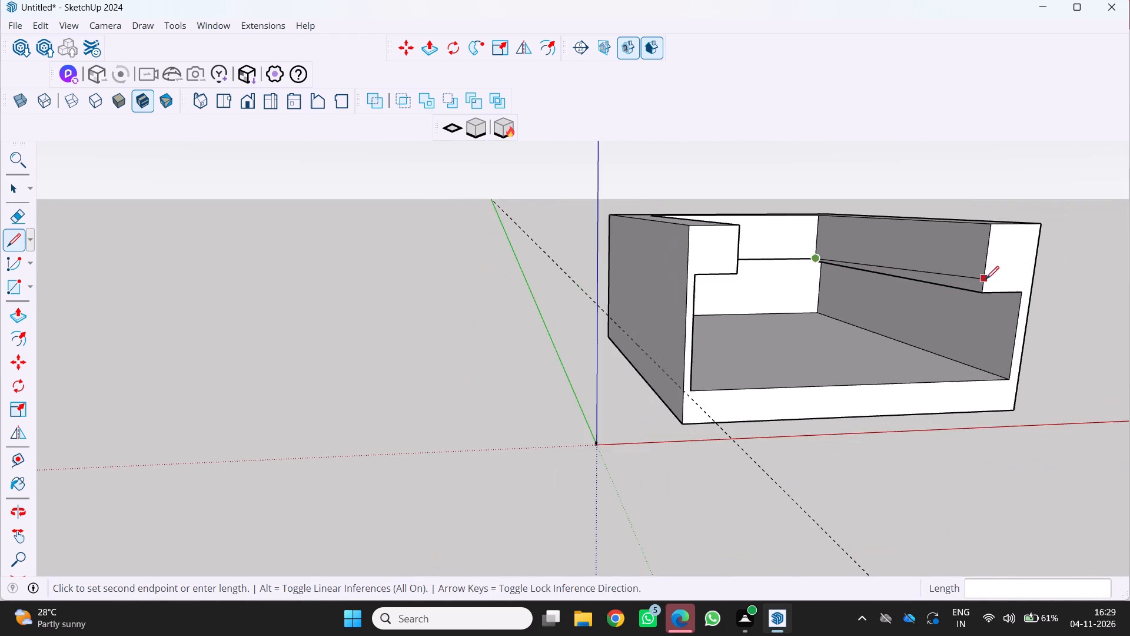
pyautogui.scroll(7, 986, 279)
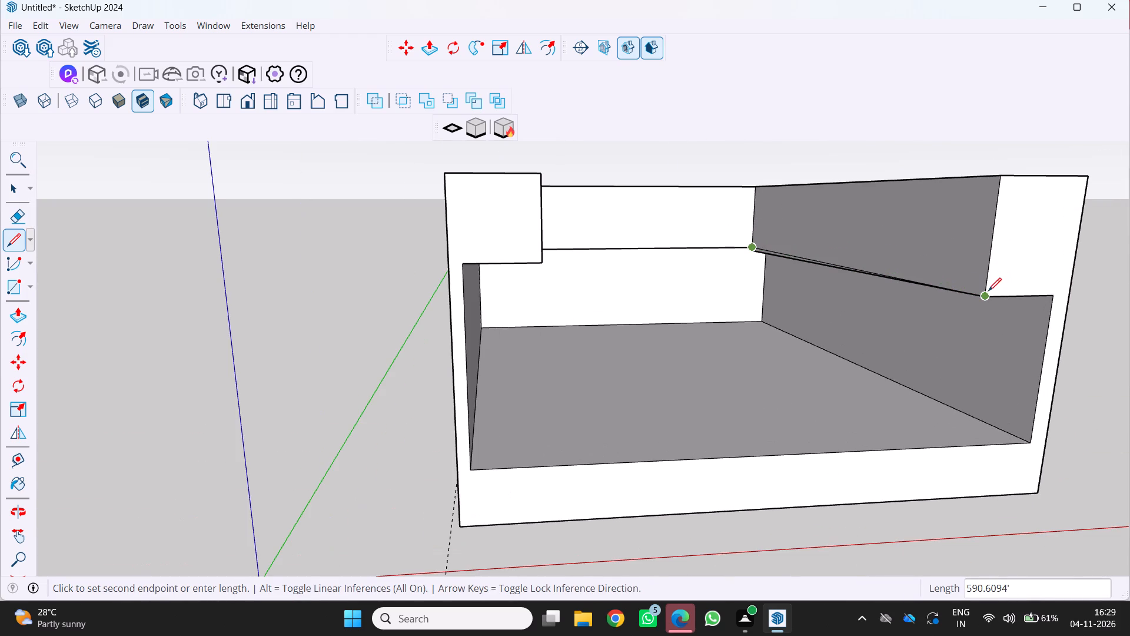
pyautogui.scroll(3, 980, 296)
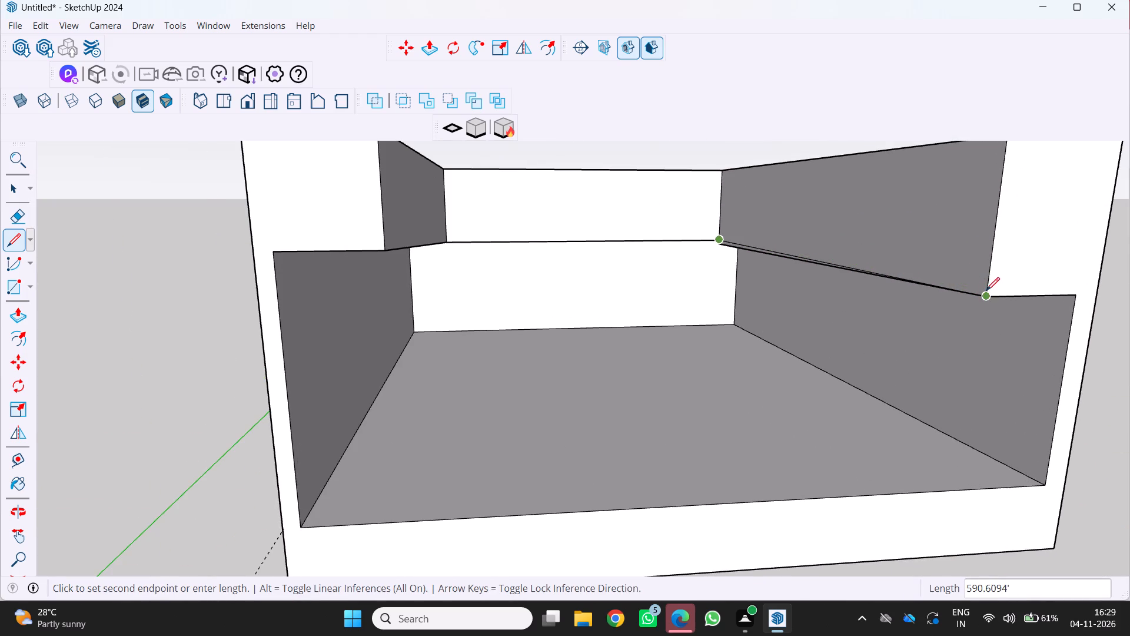
pyautogui.click(989, 288)
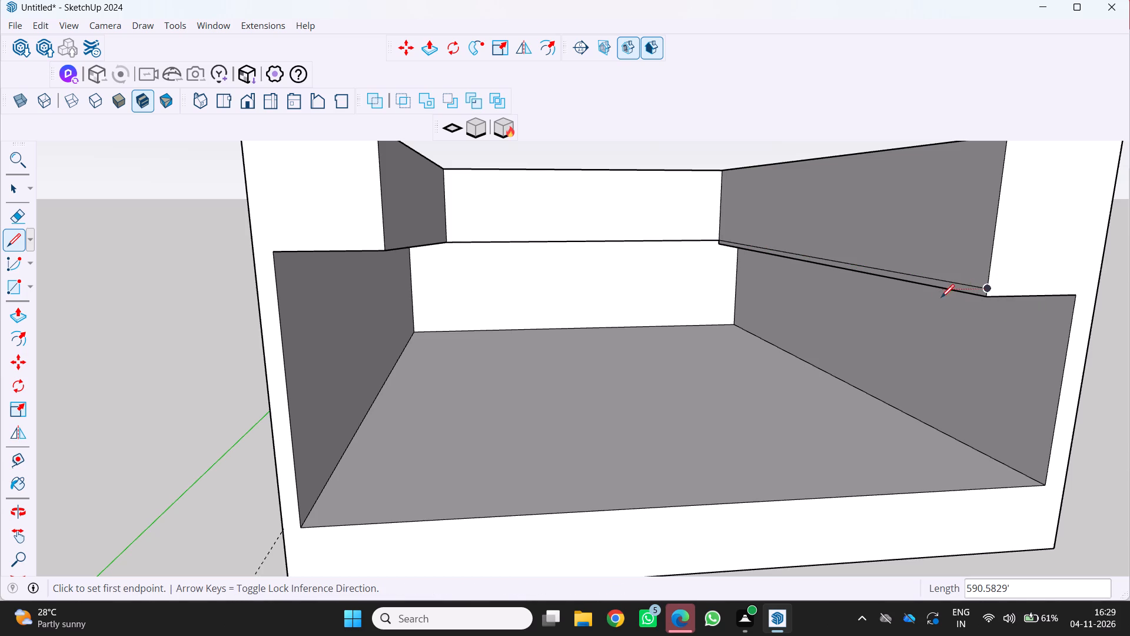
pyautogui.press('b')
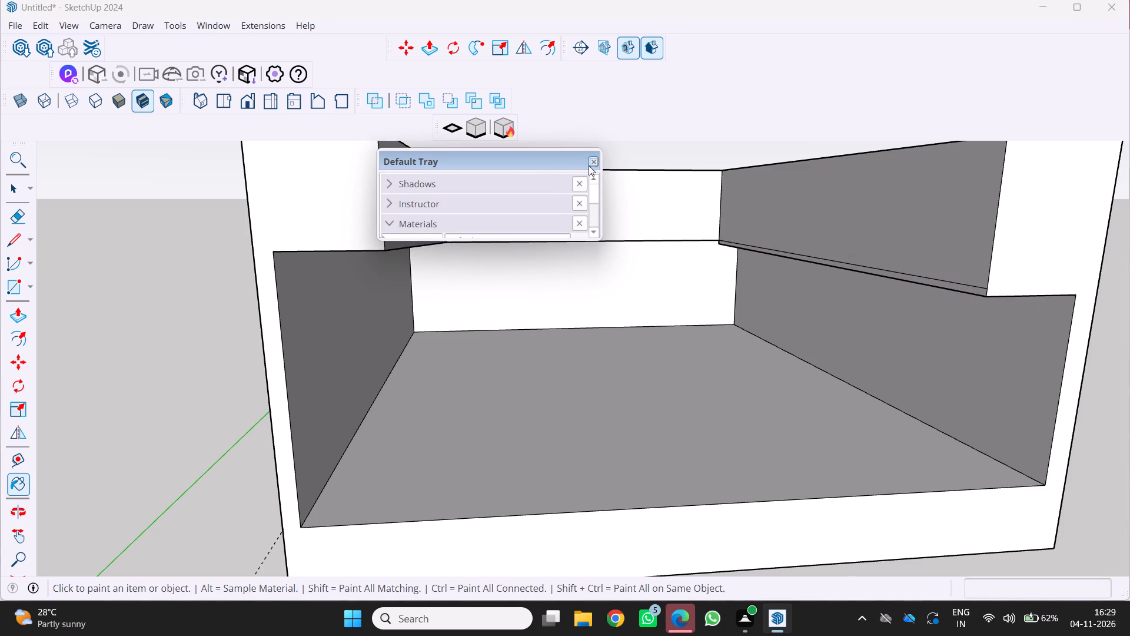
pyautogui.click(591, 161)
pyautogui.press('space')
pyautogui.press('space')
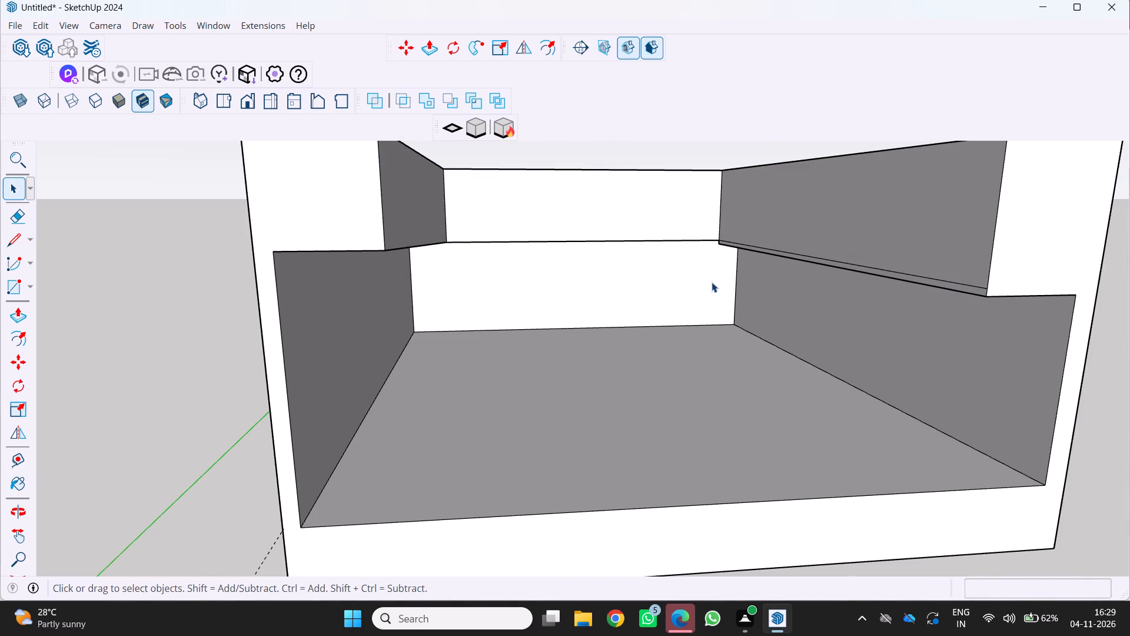
# Erase the right side band's lower inner edge beneath the new line to remove the thin strip and underside face.
pyautogui.moveTo(712, 283); pyautogui.dragTo(646, 251, button='middle')
pyautogui.scroll(3, 646, 252)
pyautogui.moveTo(699, 254); pyautogui.dragTo(713, 288, button='middle')
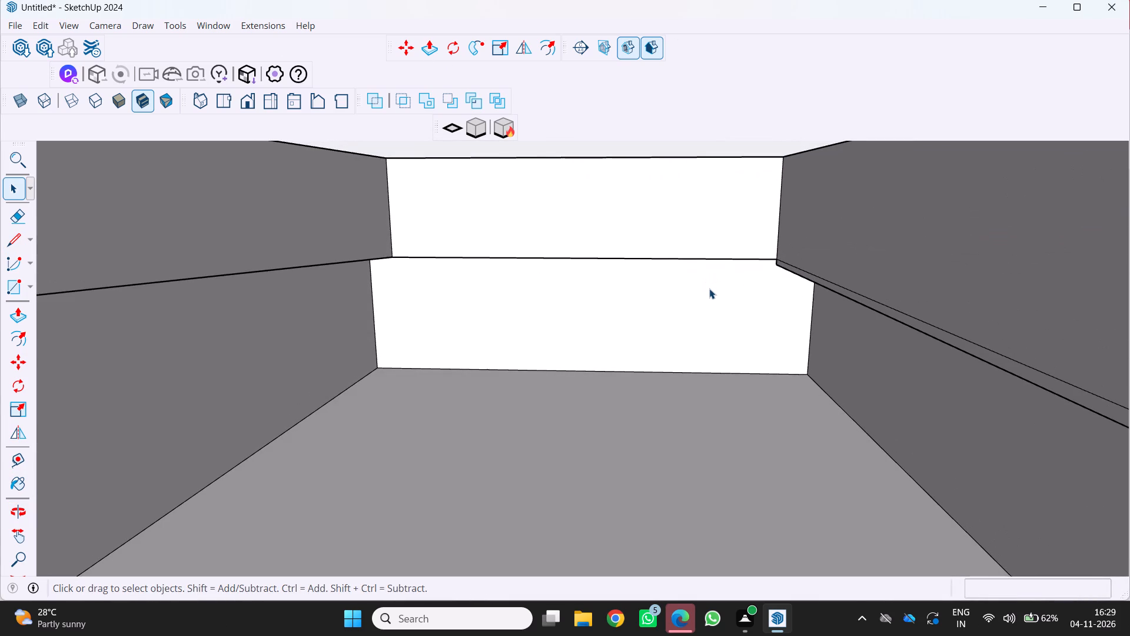
pyautogui.press('e')
pyautogui.scroll(-8, 763, 279)
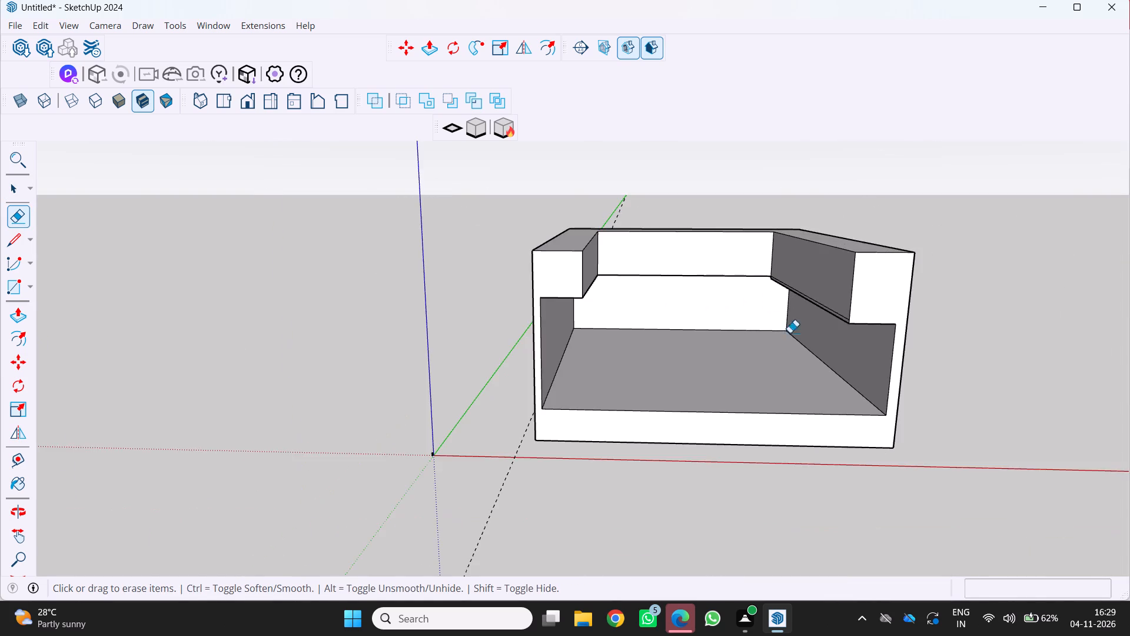
pyautogui.scroll(3, 803, 349)
pyautogui.moveTo(802, 345); pyautogui.dragTo(815, 343, button='middle')
pyautogui.scroll(4, 846, 281)
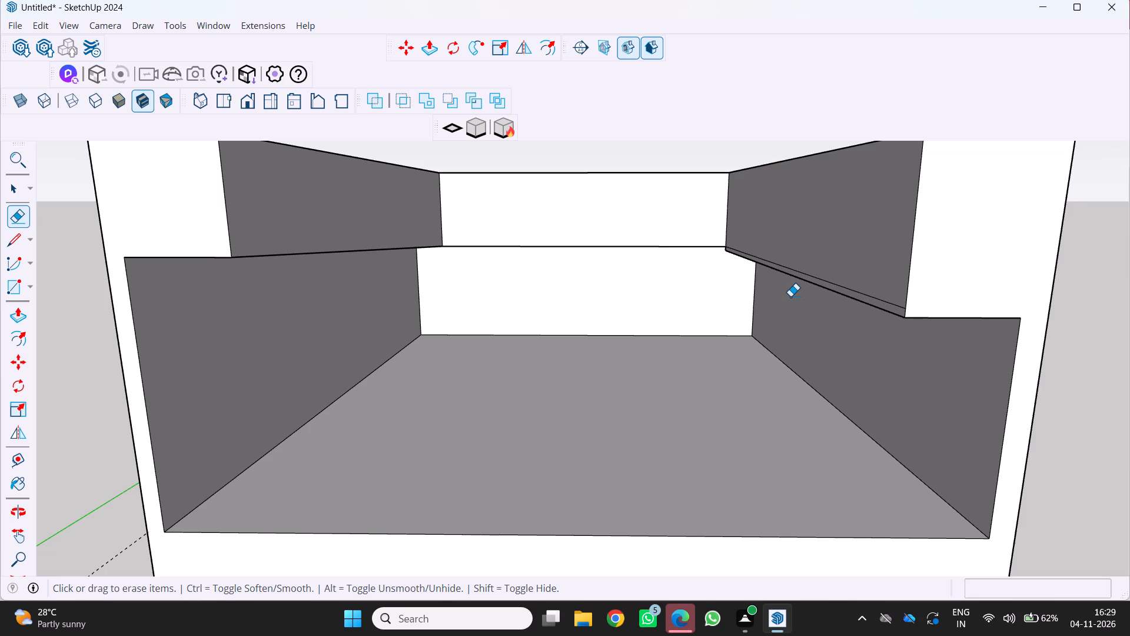
pyautogui.scroll(2, 790, 243)
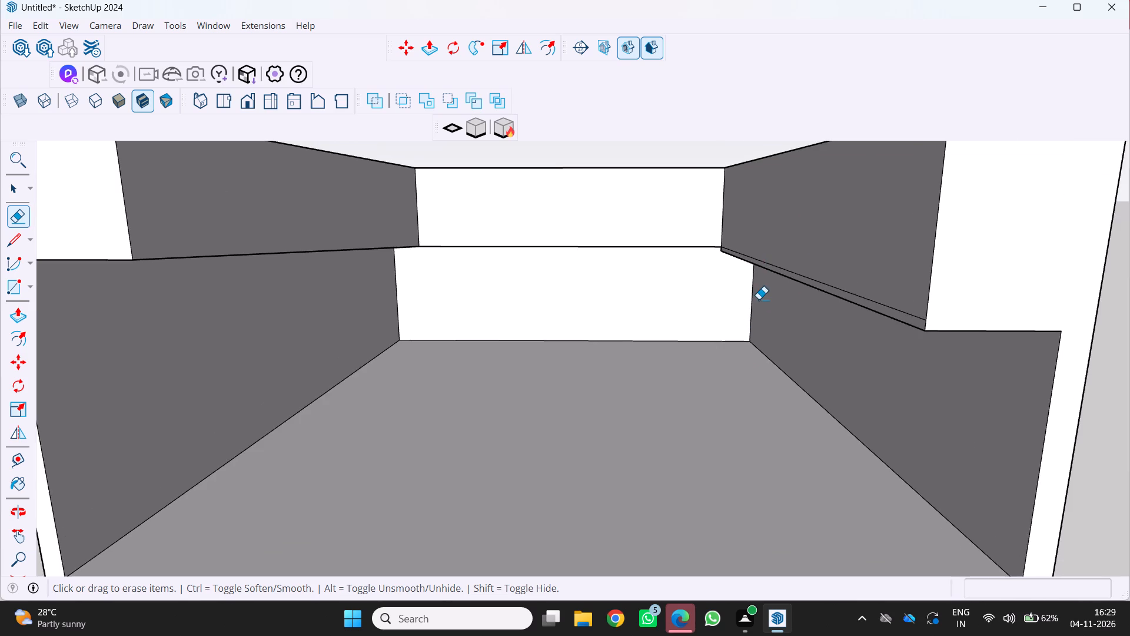
pyautogui.scroll(3, 759, 299)
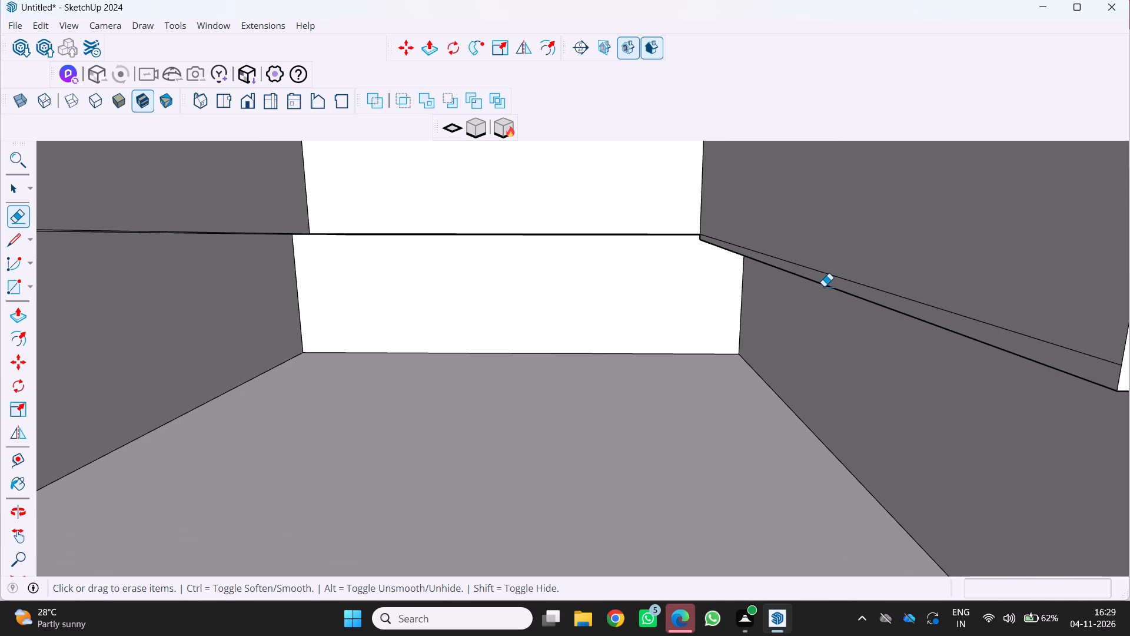
pyautogui.click(826, 283)
pyautogui.click(826, 288)
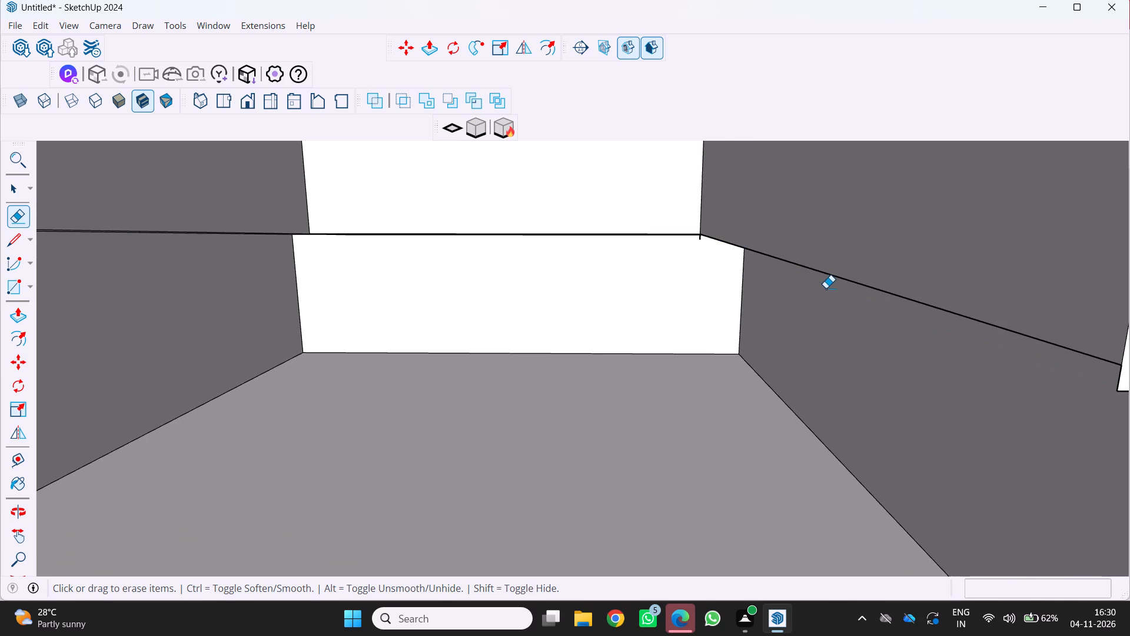
# Erase the short leftover edge at the back band's lower corner with the right side band.
pyautogui.moveTo(756, 312); pyautogui.dragTo(794, 347, button='middle')
pyautogui.middleClick(792, 350)
pyautogui.scroll(-8, 789, 352)
pyautogui.scroll(1, 762, 366)
pyautogui.moveTo(762, 366); pyautogui.dragTo(743, 306, button='middle')
pyautogui.scroll(8, 950, 387)
pyautogui.scroll(3, 651, 249)
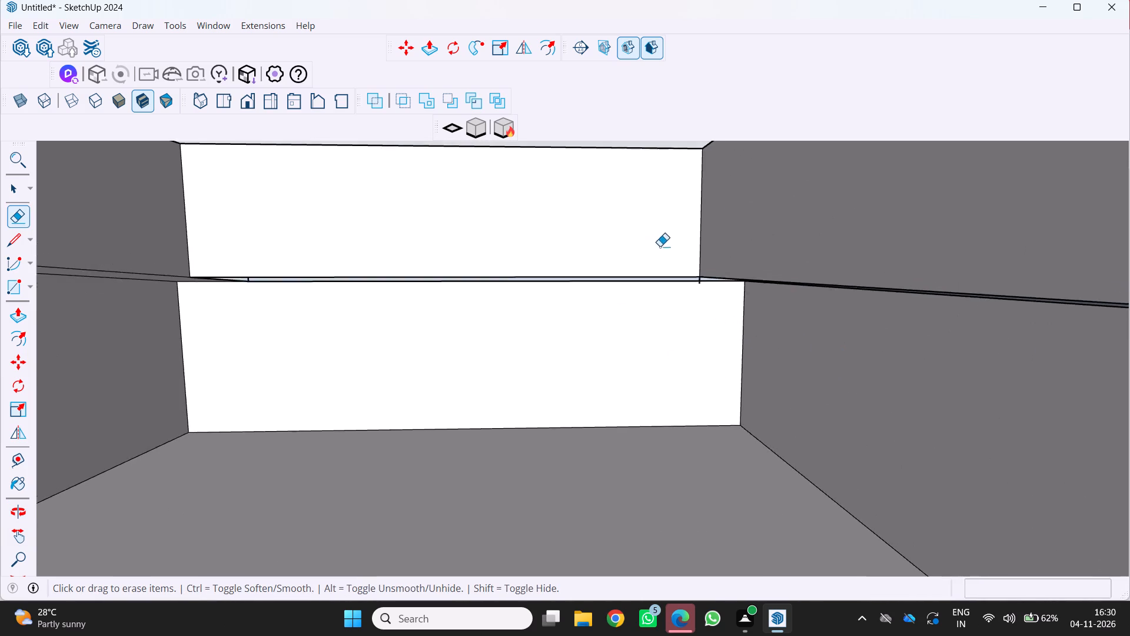
pyautogui.scroll(6, 660, 246)
pyautogui.moveTo(722, 289); pyautogui.dragTo(718, 236, button='middle')
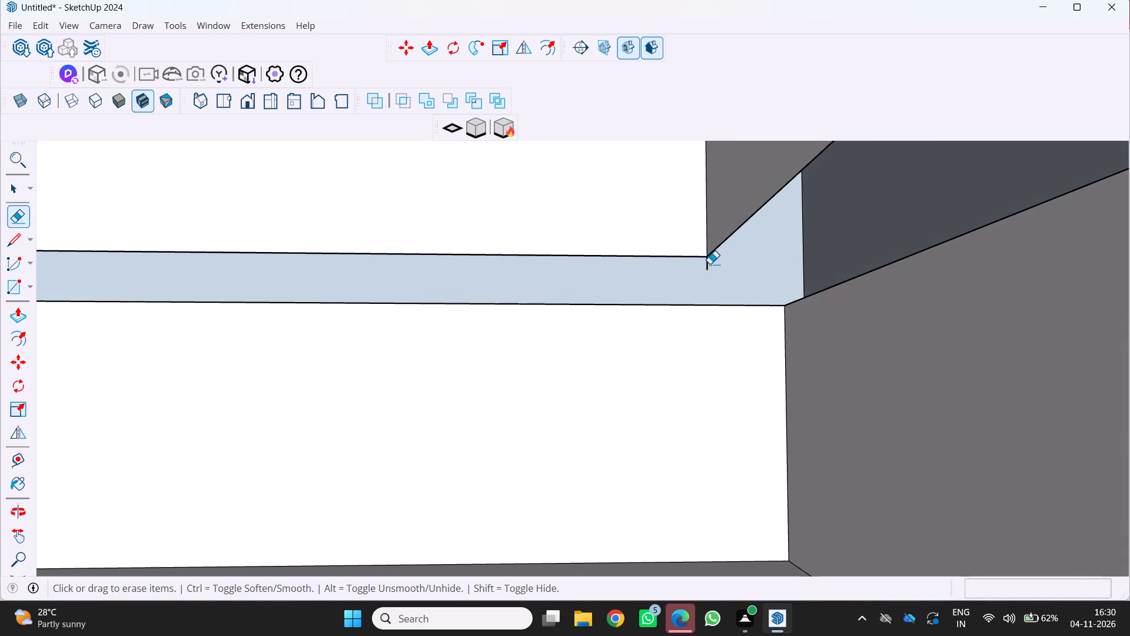
pyautogui.click(706, 264)
# Draw a horizontal line about 69 feet long across the right side band's front face, from its raised lower inner corner towards the outer edge.
pyautogui.scroll(-18, 683, 269)
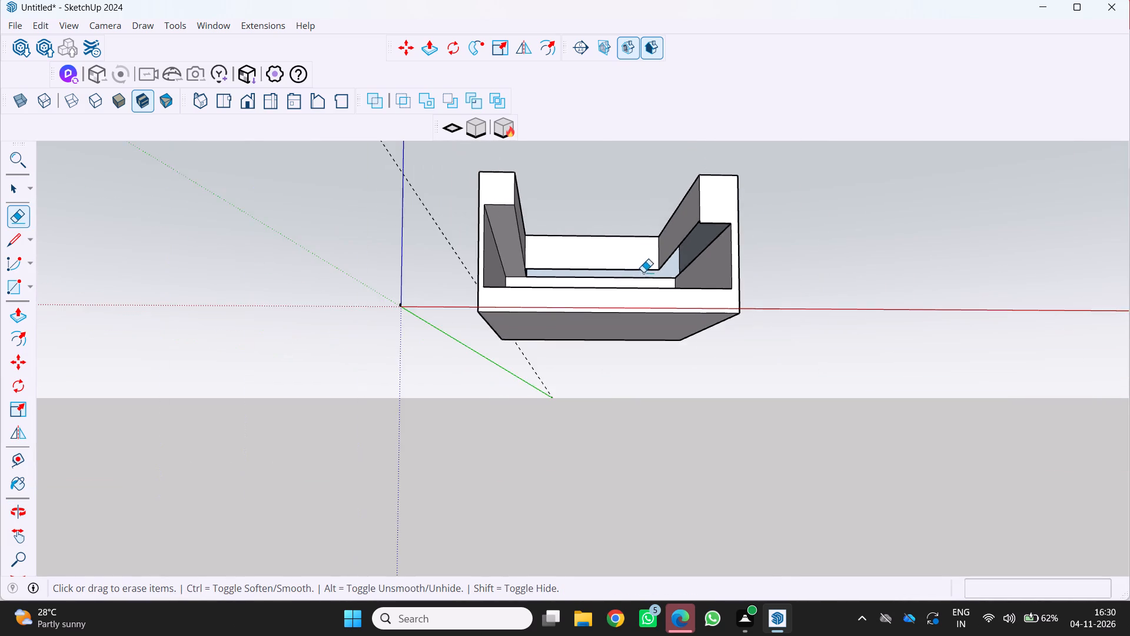
pyautogui.moveTo(638, 279); pyautogui.dragTo(621, 311, button='middle')
pyautogui.scroll(7, 713, 252)
pyautogui.moveTo(690, 244); pyautogui.dragTo(713, 281, button='middle')
pyautogui.scroll(8, 719, 261)
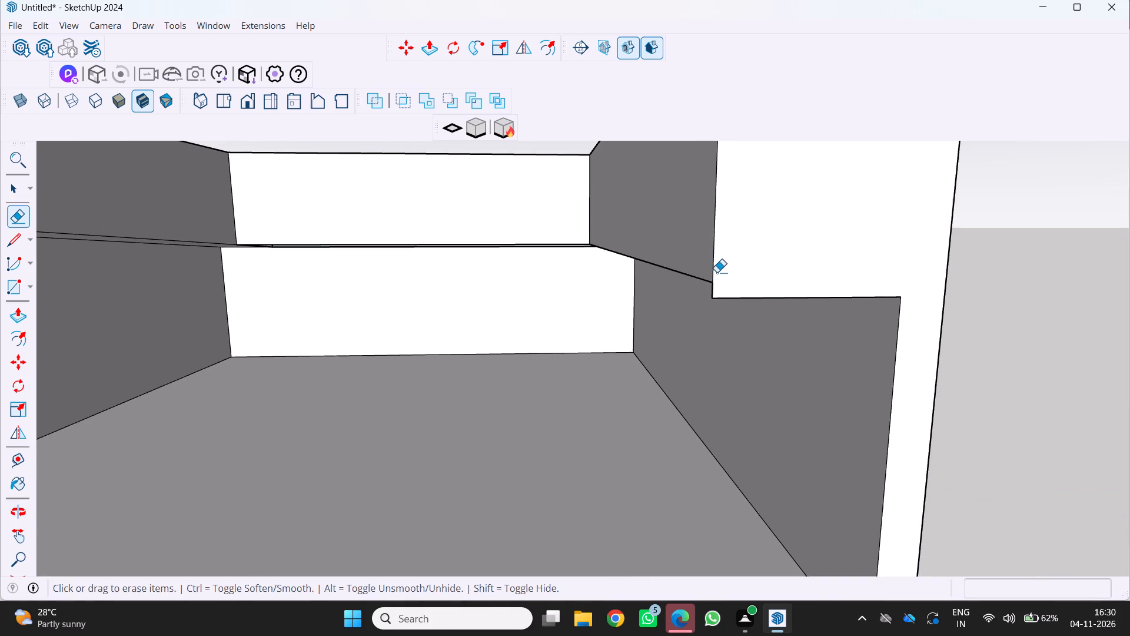
pyautogui.press('l')
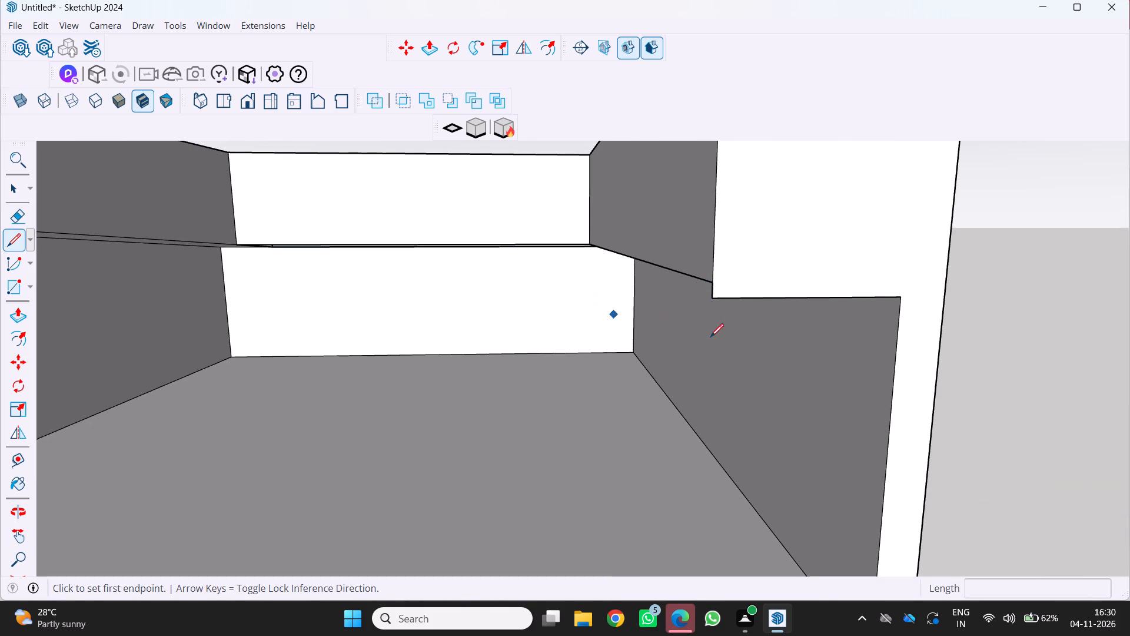
pyautogui.click(712, 284)
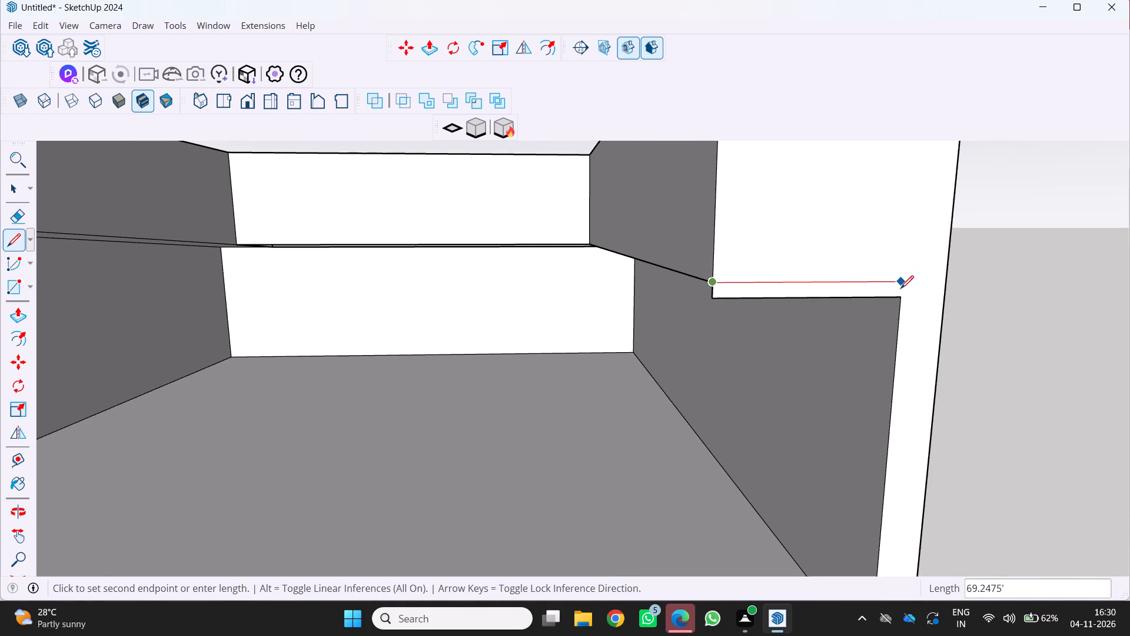
pyautogui.moveTo(900, 289); pyautogui.dragTo(895, 299)
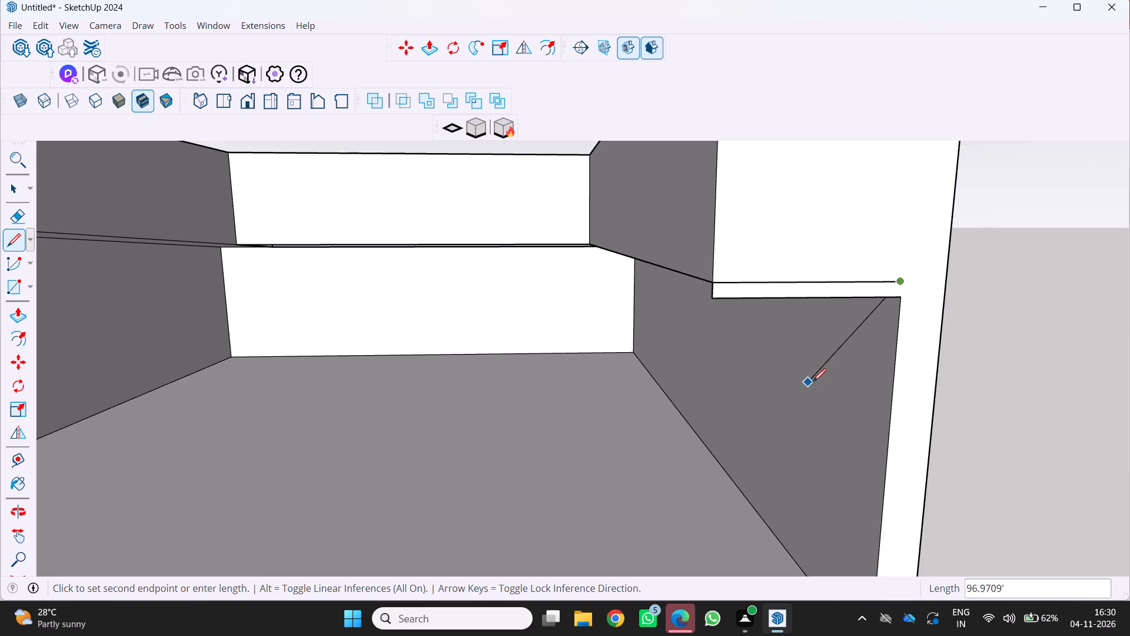
pyautogui.press('space')
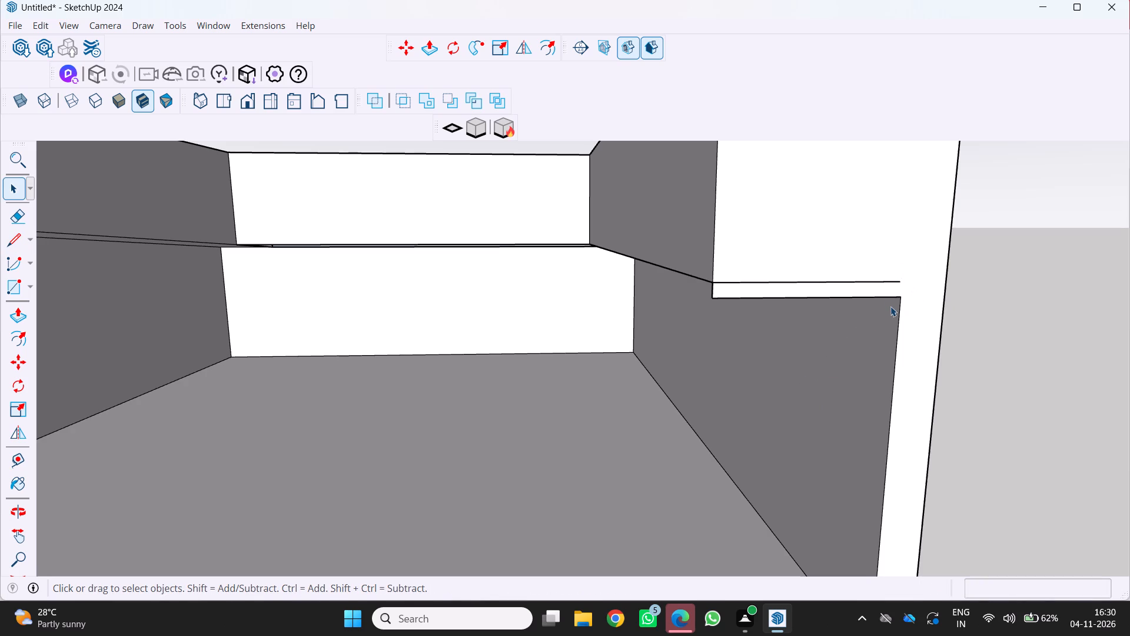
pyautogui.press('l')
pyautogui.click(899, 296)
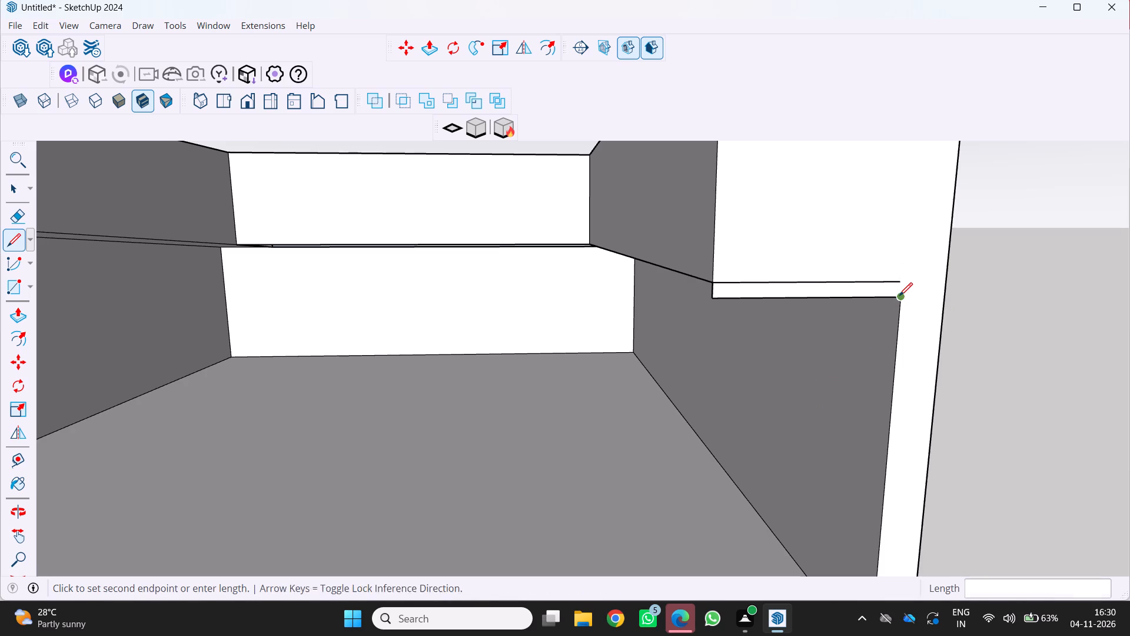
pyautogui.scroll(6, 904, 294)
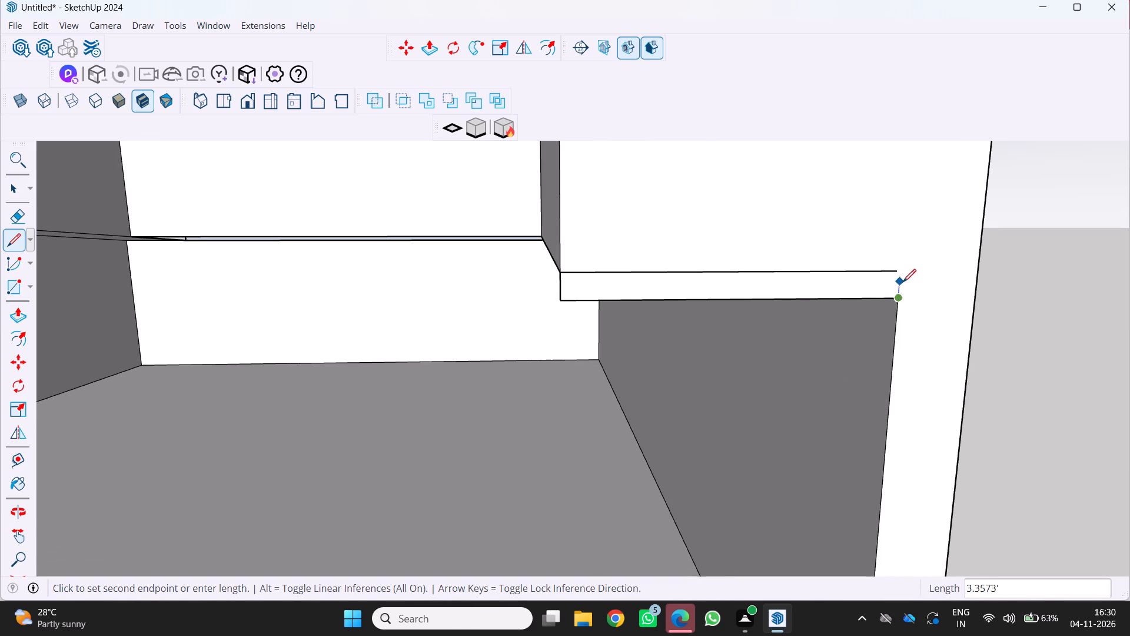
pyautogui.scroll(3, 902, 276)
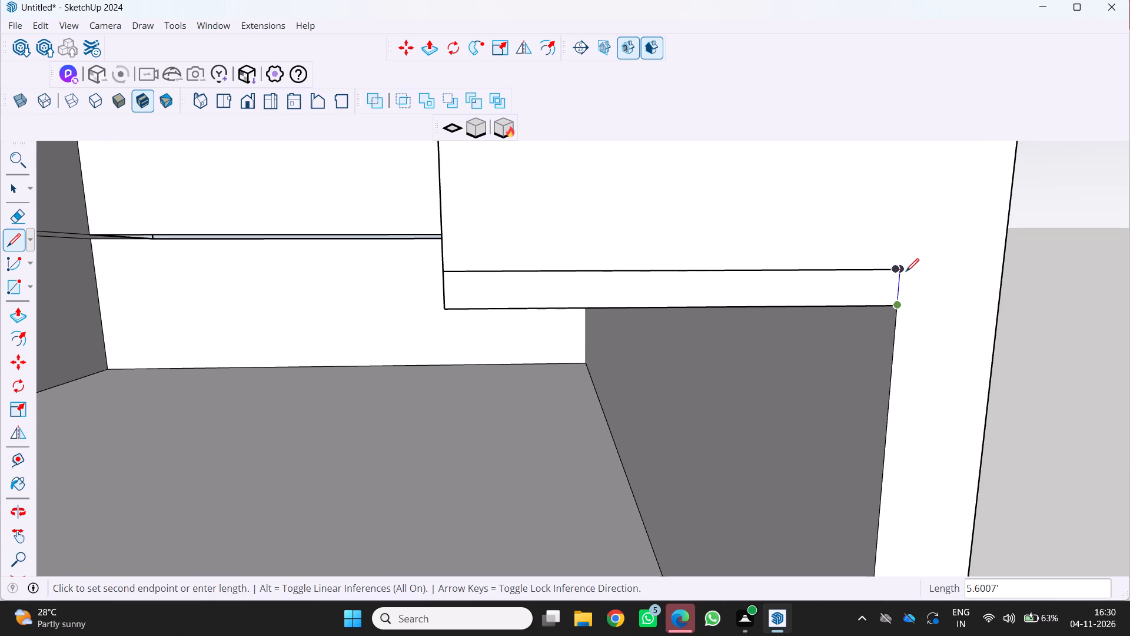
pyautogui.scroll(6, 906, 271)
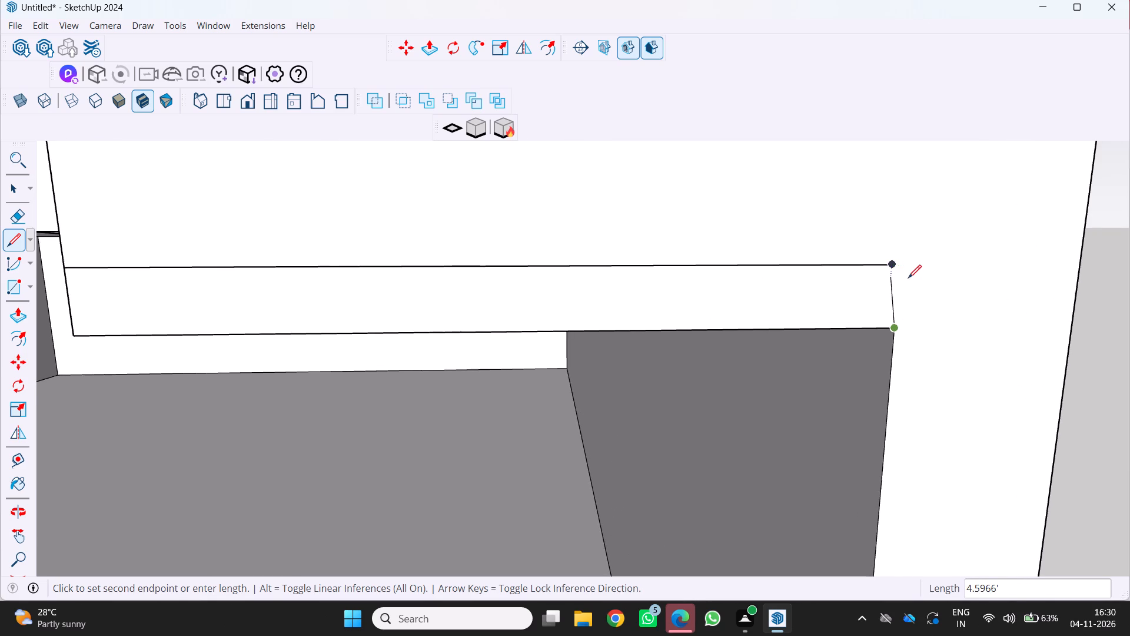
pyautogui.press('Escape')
# Extend the horizontal line on the right band's front face outward by about 3.9 feet.
pyautogui.moveTo(893, 267); pyautogui.dragTo(901, 266)
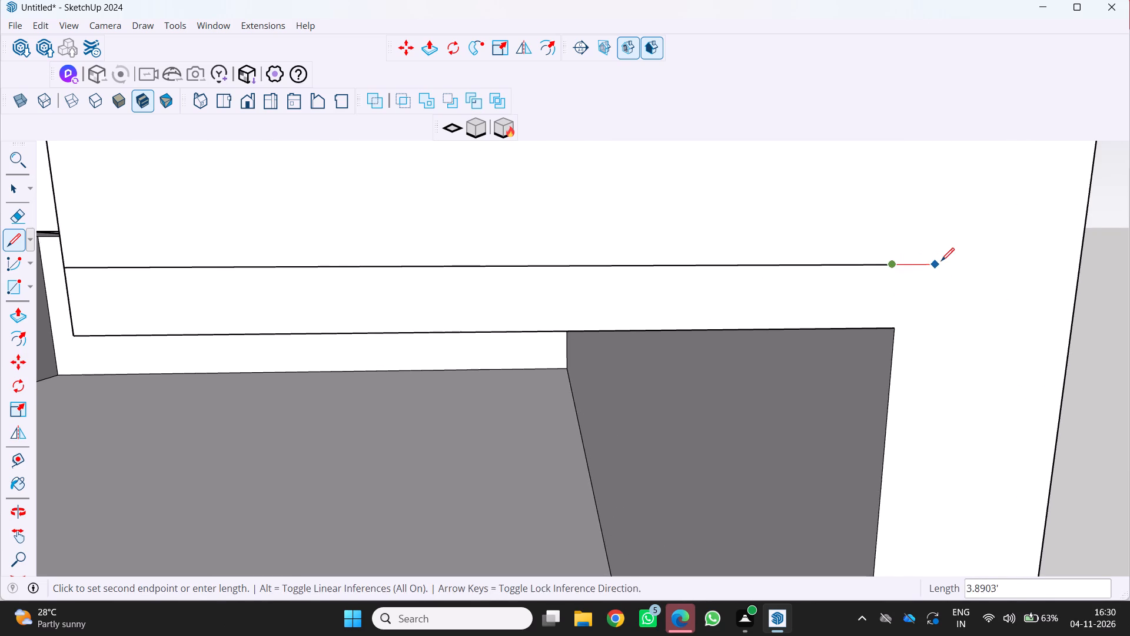
pyautogui.click(937, 260)
pyautogui.press('space')
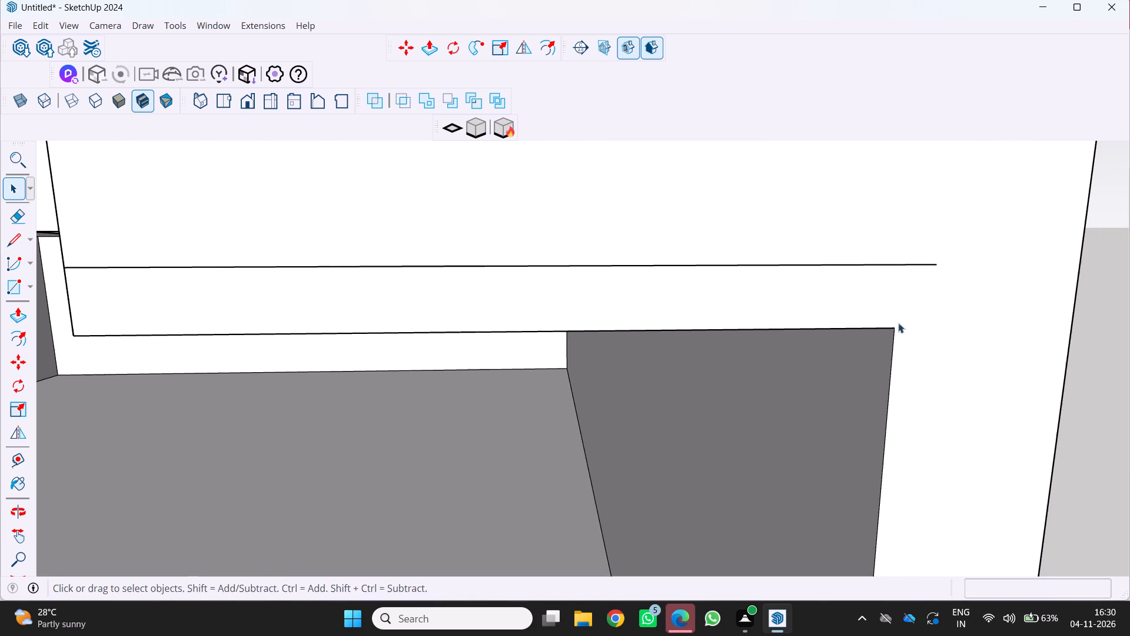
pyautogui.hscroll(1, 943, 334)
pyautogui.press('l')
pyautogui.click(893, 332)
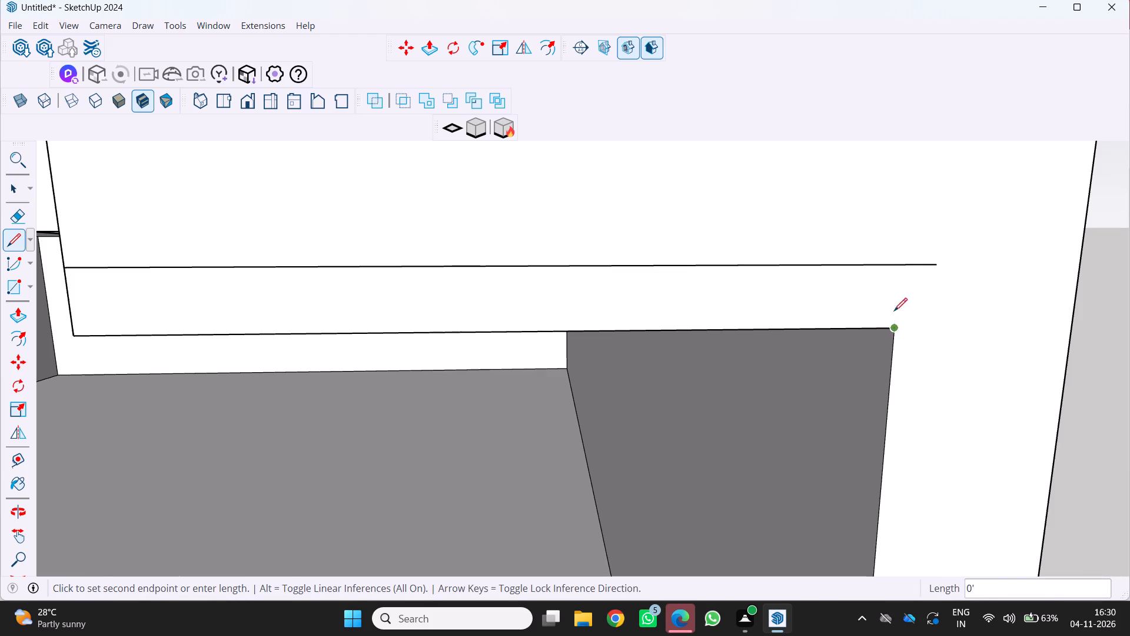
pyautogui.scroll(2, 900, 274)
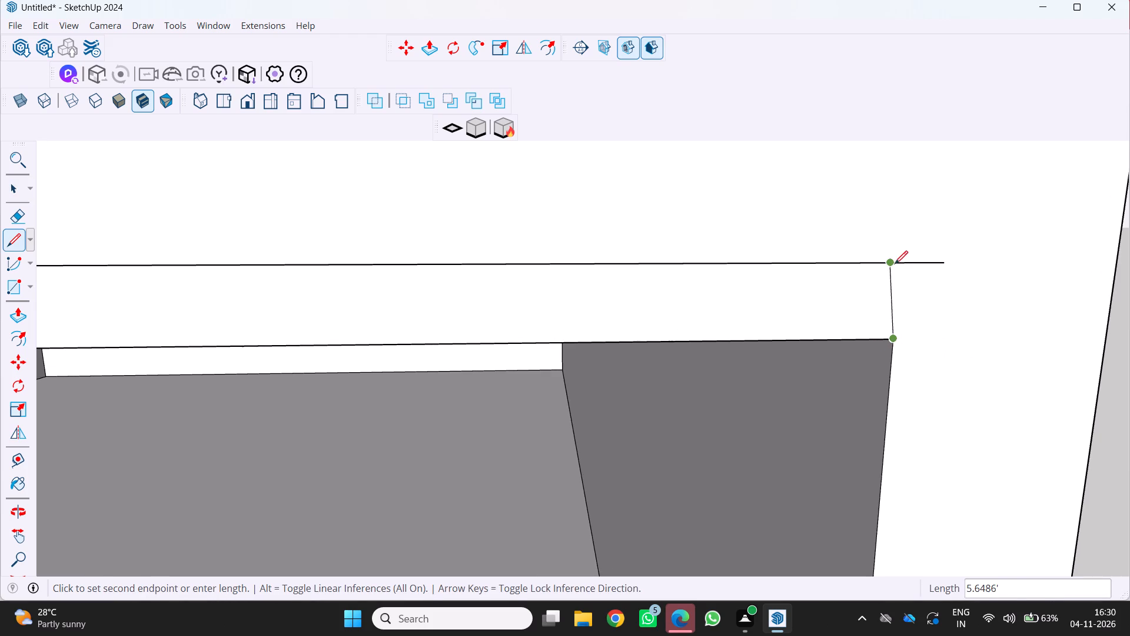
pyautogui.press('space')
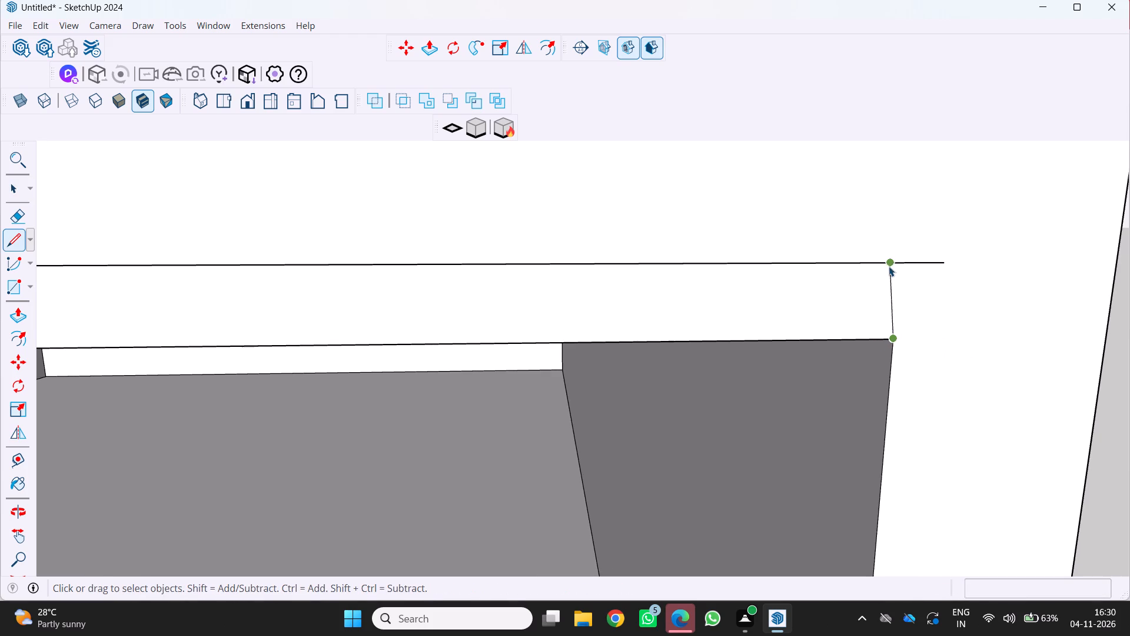
# Draw a vertical line about 5.6 feet long from the right wall opening's upper outer corner up to the extended horizontal line.
pyautogui.scroll(-6, 898, 299)
pyautogui.scroll(-1, 889, 347)
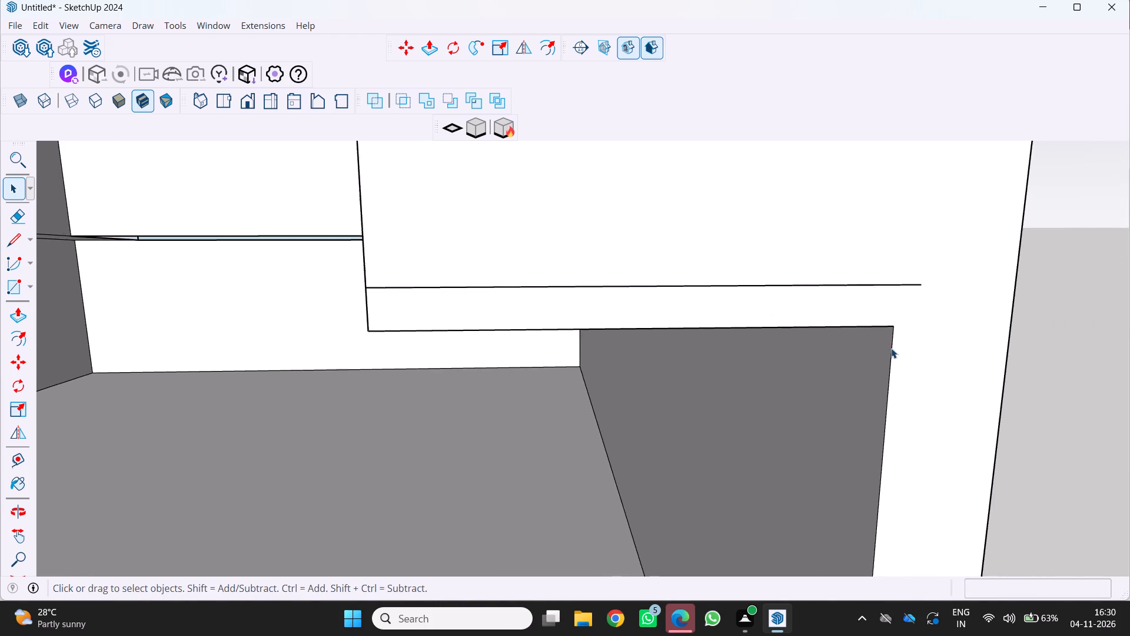
pyautogui.scroll(-1, 891, 348)
pyautogui.moveTo(886, 327); pyautogui.dragTo(858, 294, button='middle')
pyautogui.scroll(-1, 875, 305)
pyautogui.press('l')
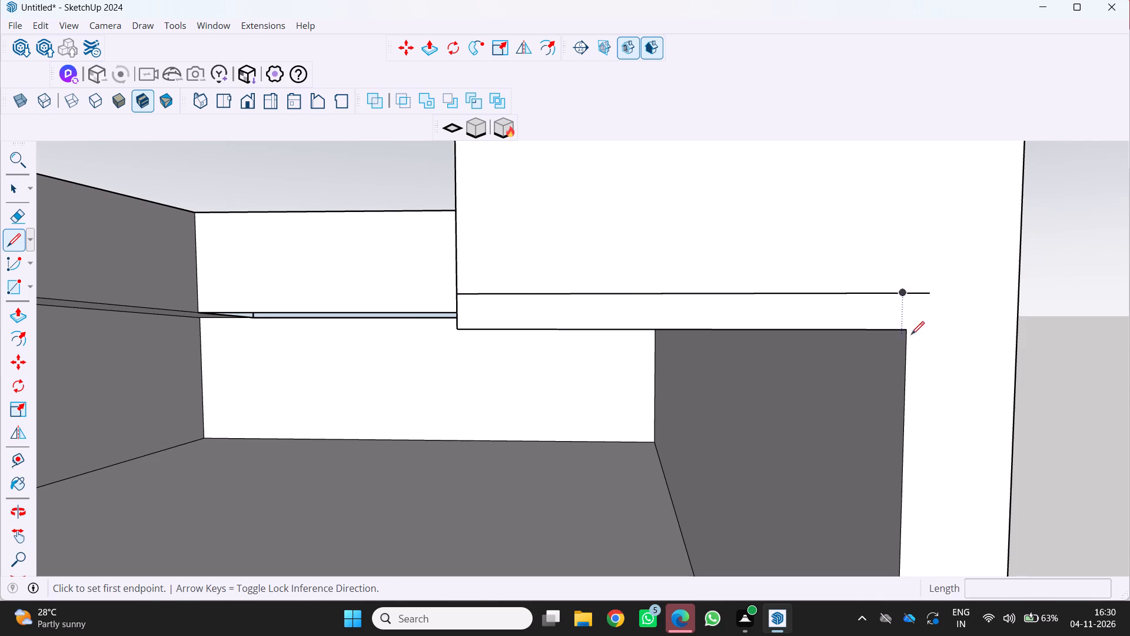
pyautogui.moveTo(906, 334); pyautogui.dragTo(908, 329)
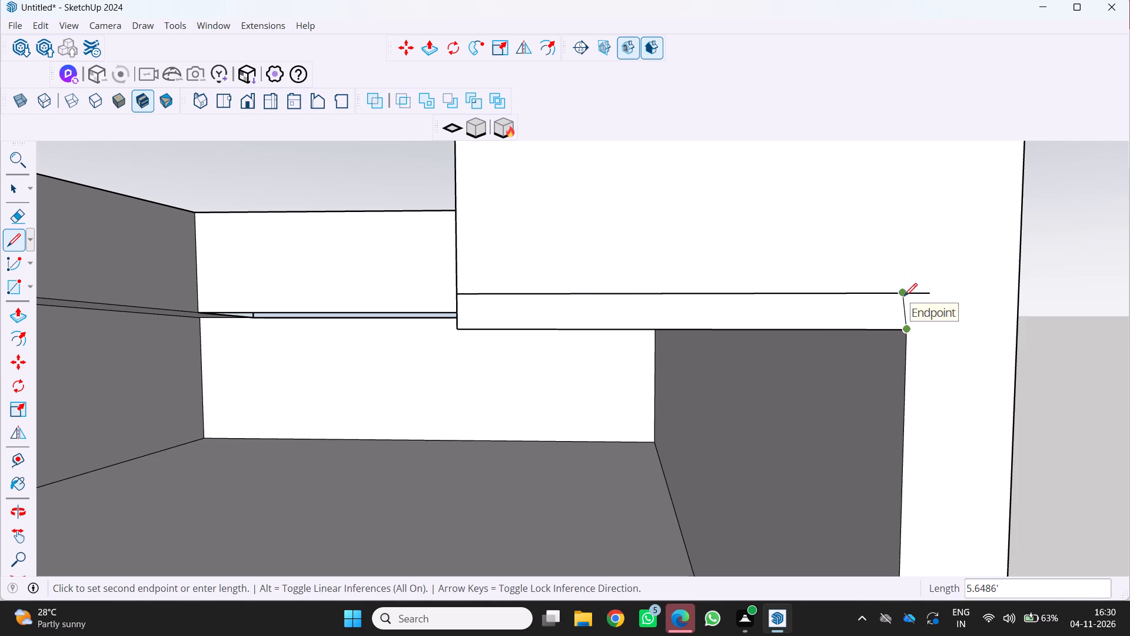
pyautogui.scroll(3, 901, 299)
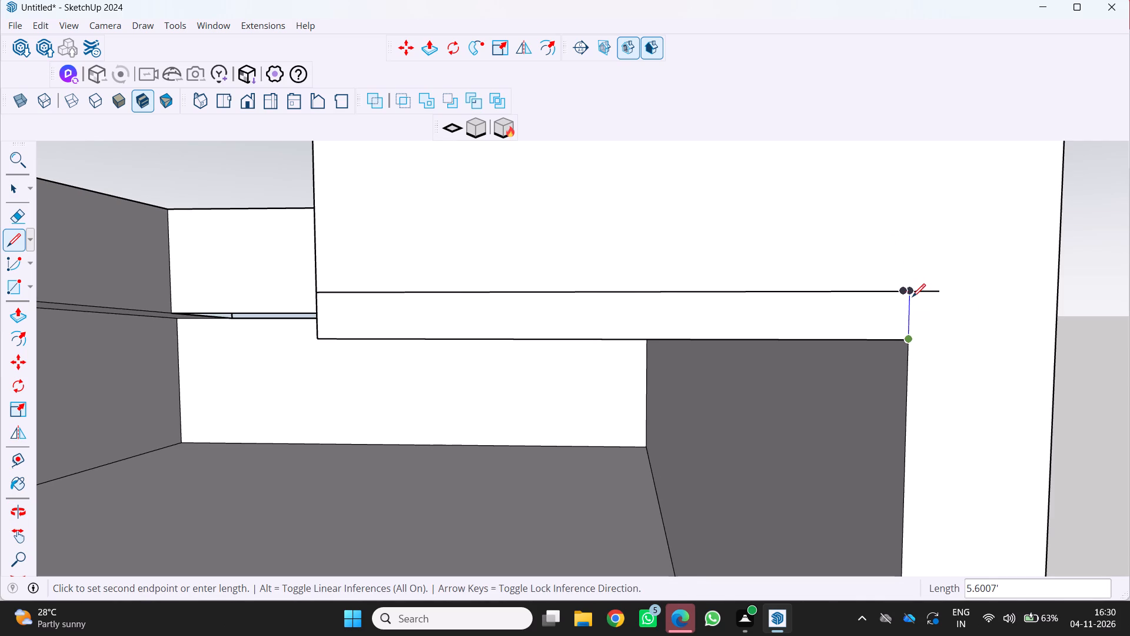
pyautogui.scroll(3, 912, 296)
pyautogui.click(910, 293)
pyautogui.press('space')
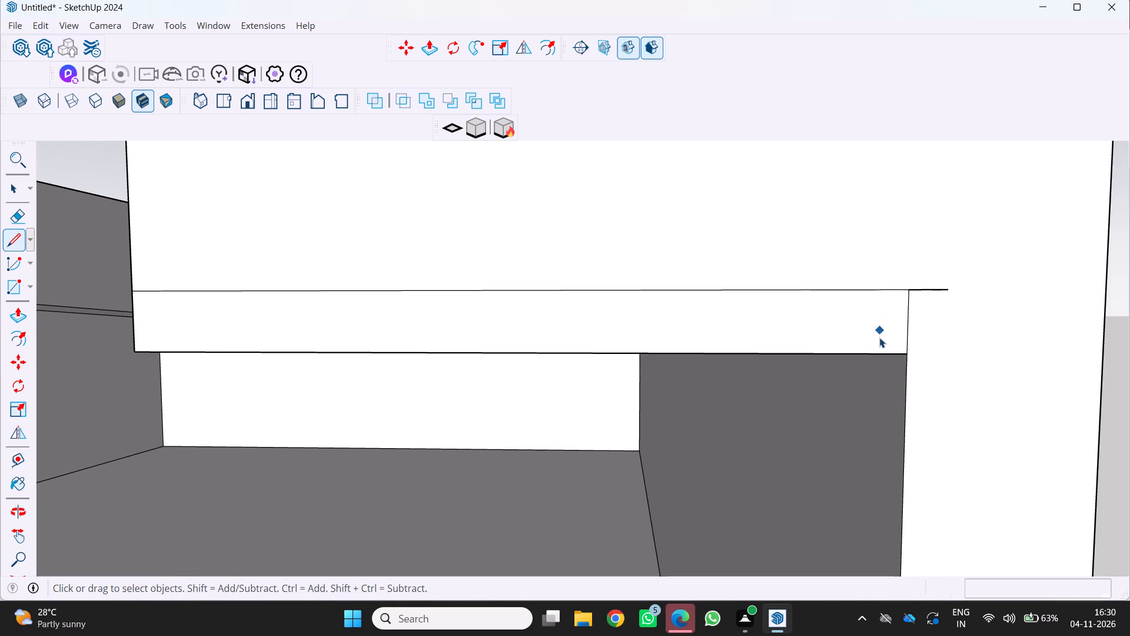
# Erase the short piece of the horizontal line that overhangs past the vertical line on the right wall's front face.
pyautogui.scroll(-6, 871, 346)
pyautogui.moveTo(829, 354); pyautogui.dragTo(967, 400, button='middle')
pyautogui.middleClick(966, 400)
pyautogui.middleClick(963, 397)
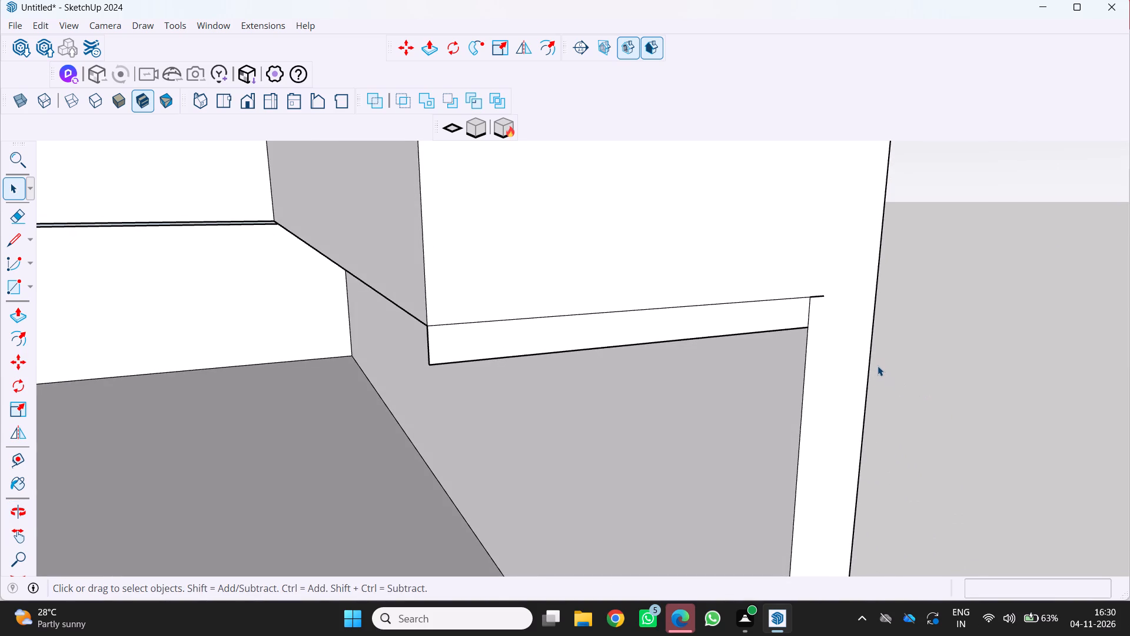
pyautogui.scroll(-2, 878, 366)
pyautogui.moveTo(886, 379); pyautogui.dragTo(760, 407, button='middle')
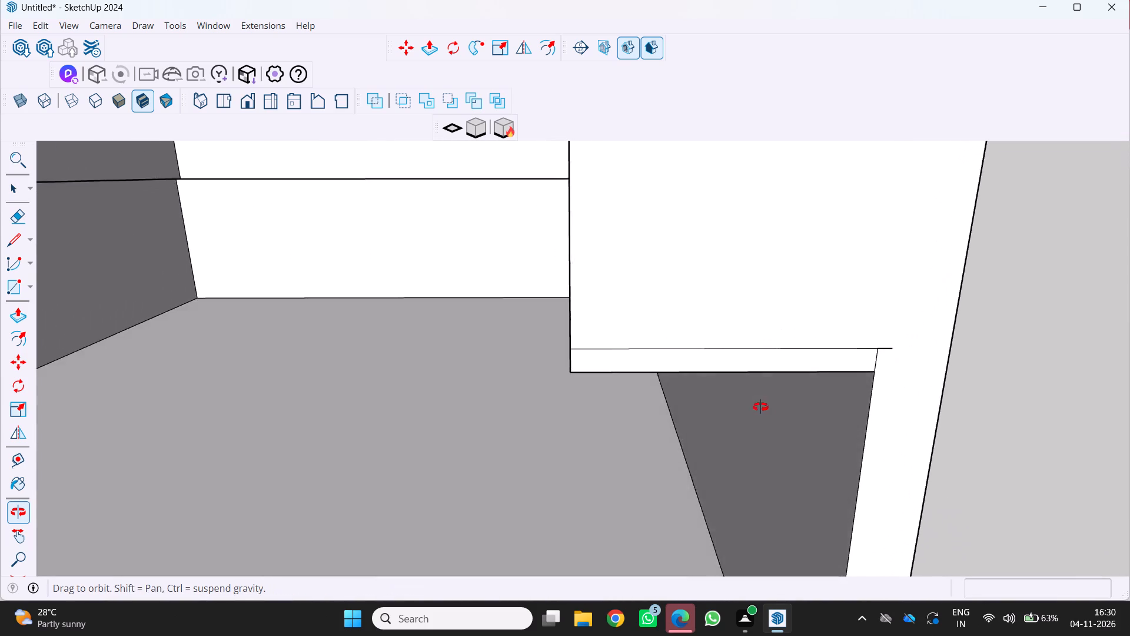
pyautogui.moveTo(760, 407); pyautogui.dragTo(756, 409, button='middle')
pyautogui.middleClick(756, 409)
pyautogui.middleClick(756, 409)
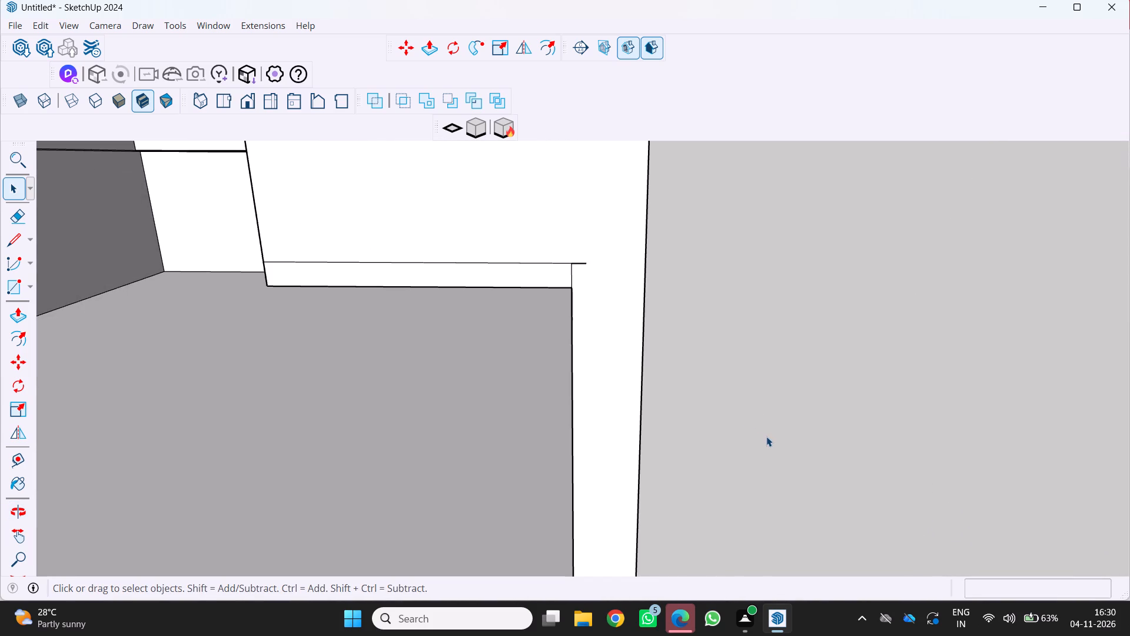
pyautogui.scroll(4, 615, 352)
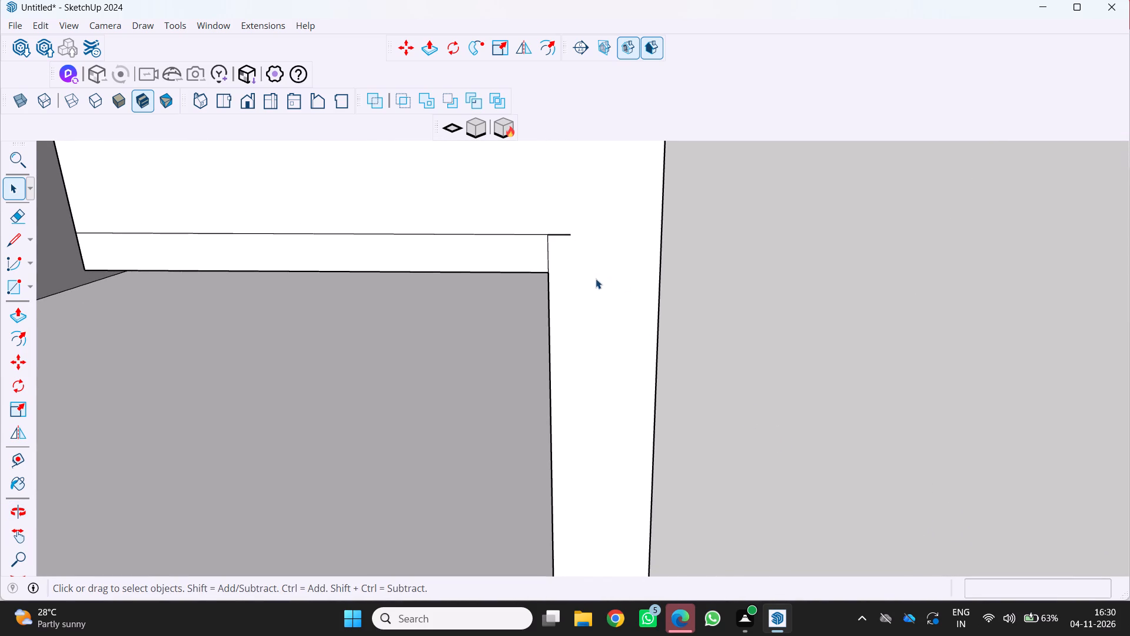
pyautogui.press('e')
pyautogui.scroll(2, 571, 244)
pyautogui.click(562, 233)
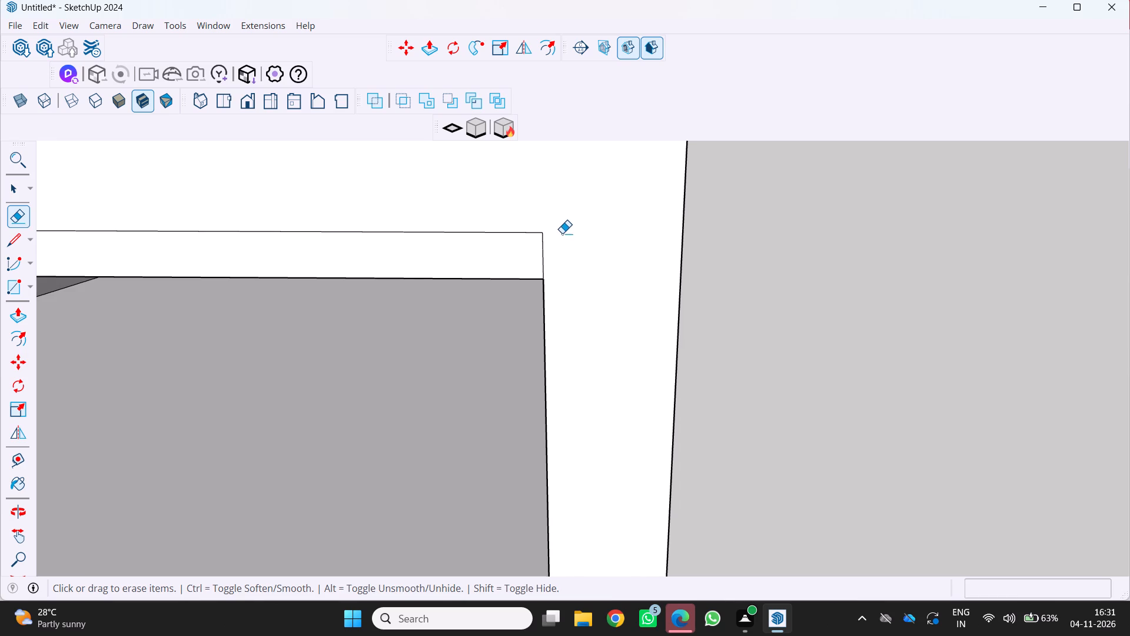
# Erase the bottom edge and short inner vertical edge of the leftover strip beneath the right band's front face.
pyautogui.scroll(-10, 566, 243)
pyautogui.moveTo(523, 326); pyautogui.dragTo(643, 296, button='middle')
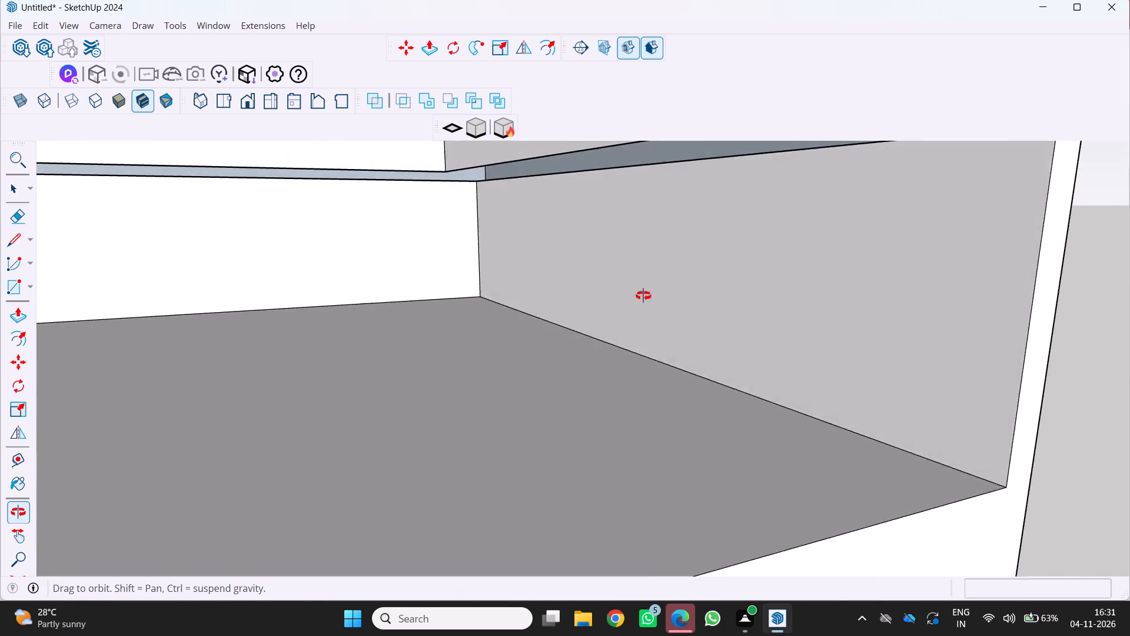
pyautogui.moveTo(643, 296); pyautogui.dragTo(598, 317, button='middle')
pyautogui.scroll(2, 600, 239)
pyautogui.scroll(-4, 842, 216)
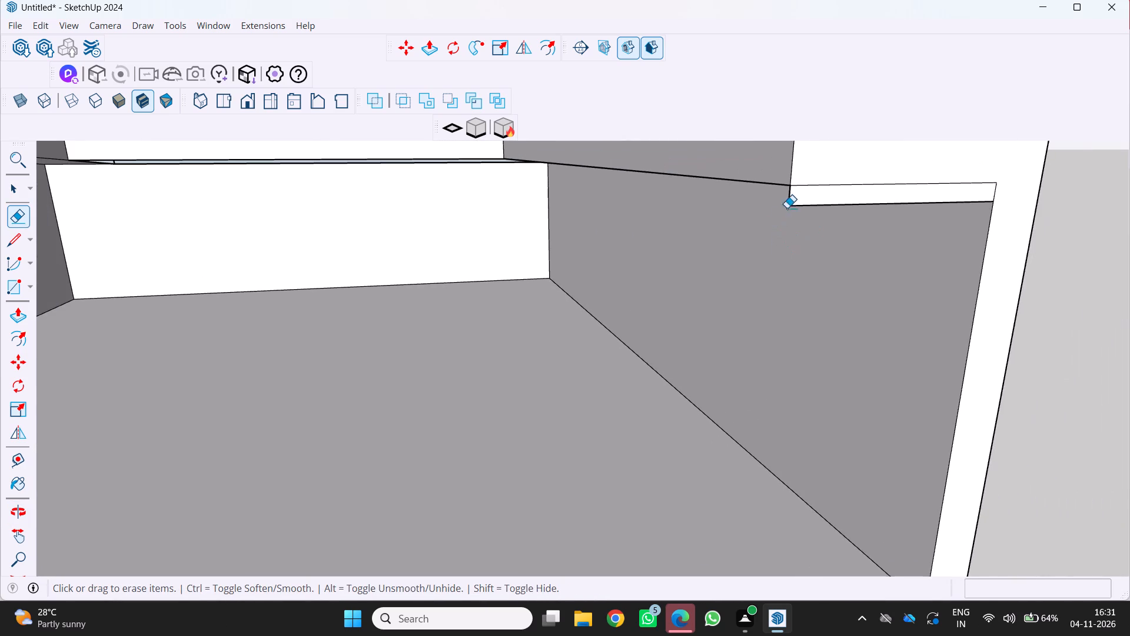
pyautogui.click(791, 205)
pyautogui.click(789, 198)
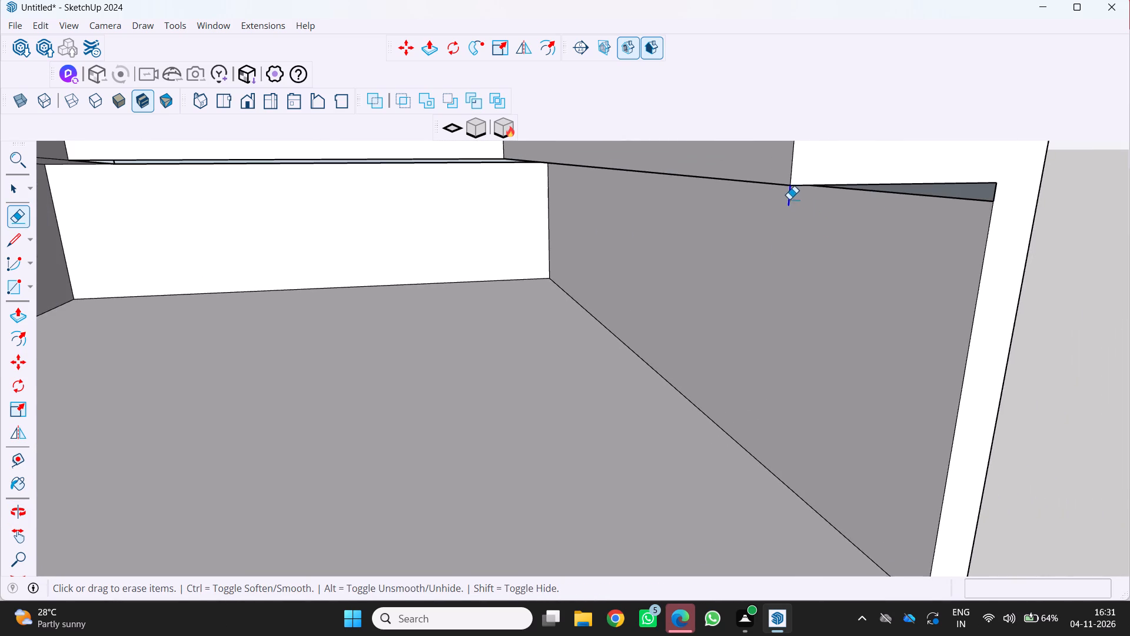
# Examine the undersides of the upper bands around the opening from the front, above and below.
pyautogui.scroll(-4, 789, 244)
pyautogui.moveTo(789, 263); pyautogui.dragTo(782, 220, button='middle')
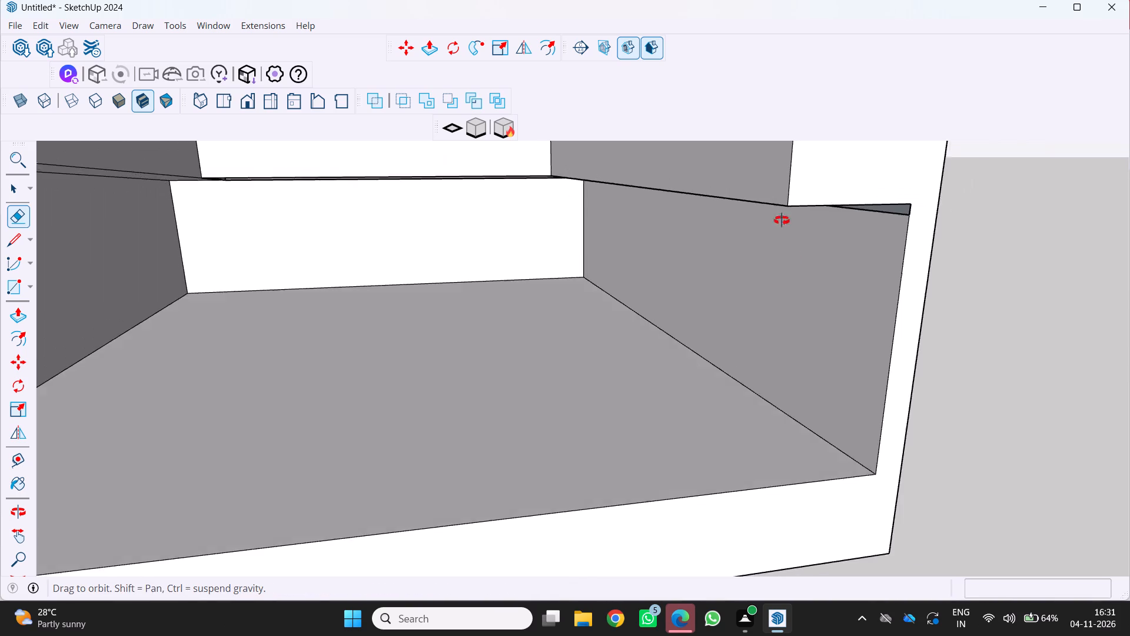
pyautogui.moveTo(782, 220); pyautogui.dragTo(822, 291, button='middle')
pyautogui.middleClick(822, 291)
pyautogui.middleClick(820, 293)
pyautogui.middleClick(819, 294)
pyautogui.scroll(-7, 819, 297)
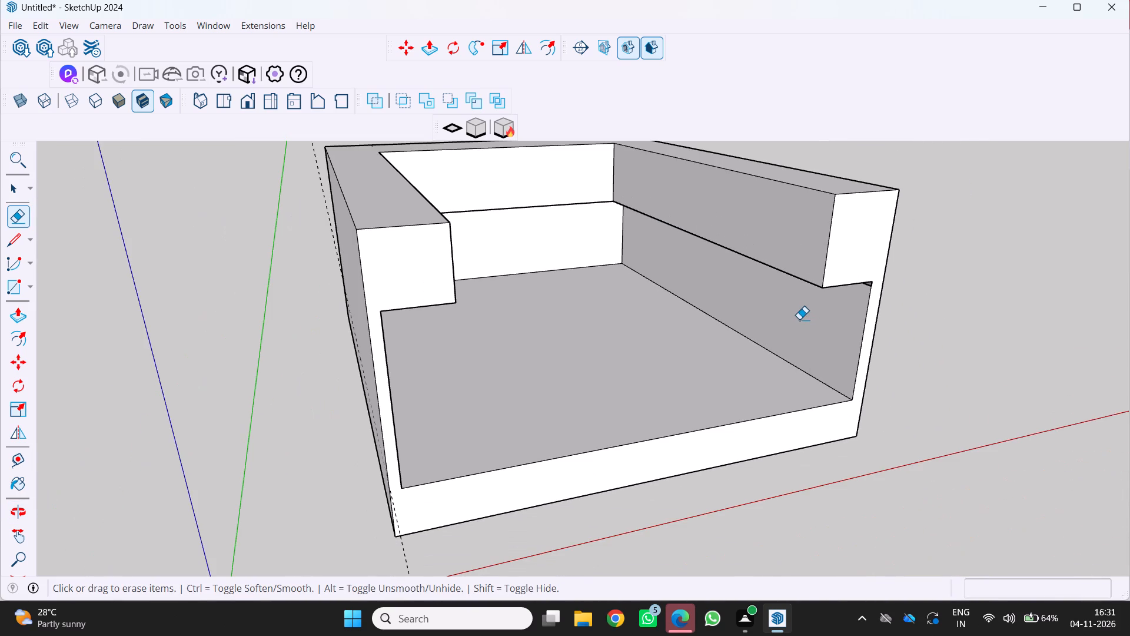
pyautogui.keyDown('shift'); pyautogui.moveTo(799, 316); pyautogui.dragTo(809, 395, button='middle'); pyautogui.keyUp('shift')
pyautogui.keyDown('shift'); pyautogui.middleClick(809, 395); pyautogui.keyUp('shift')
pyautogui.keyDown('shift'); pyautogui.scroll(-4, 807, 397); pyautogui.keyUp('shift')
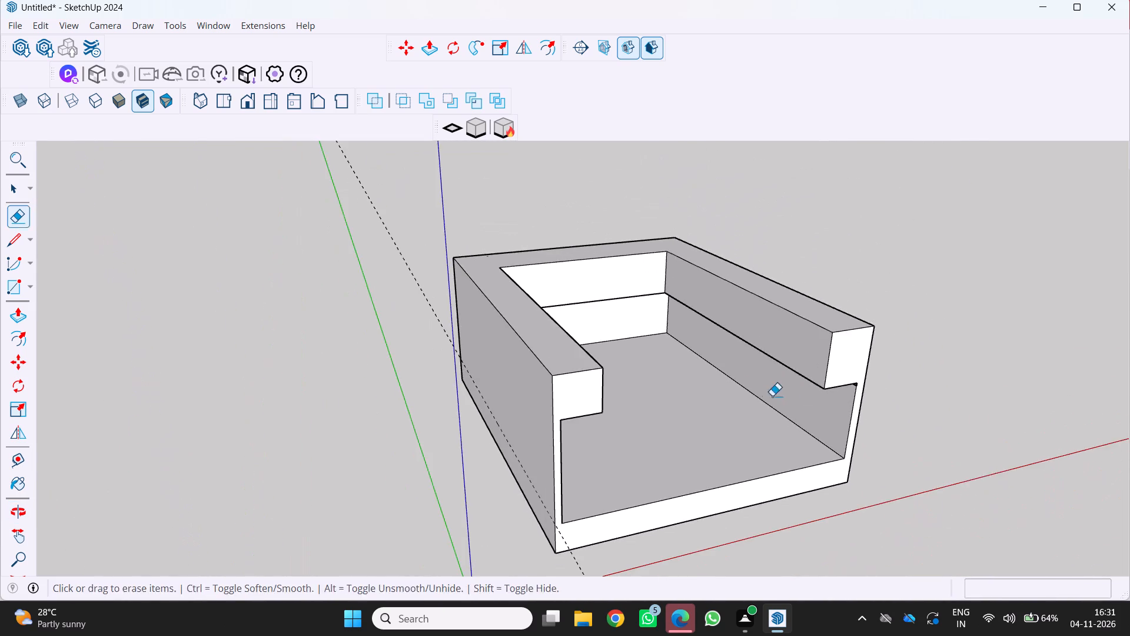
pyautogui.moveTo(772, 396); pyautogui.dragTo(673, 289, button='middle')
pyautogui.scroll(1, 673, 289)
pyautogui.scroll(4, 633, 349)
pyautogui.moveTo(636, 353); pyautogui.dragTo(700, 284, button='middle')
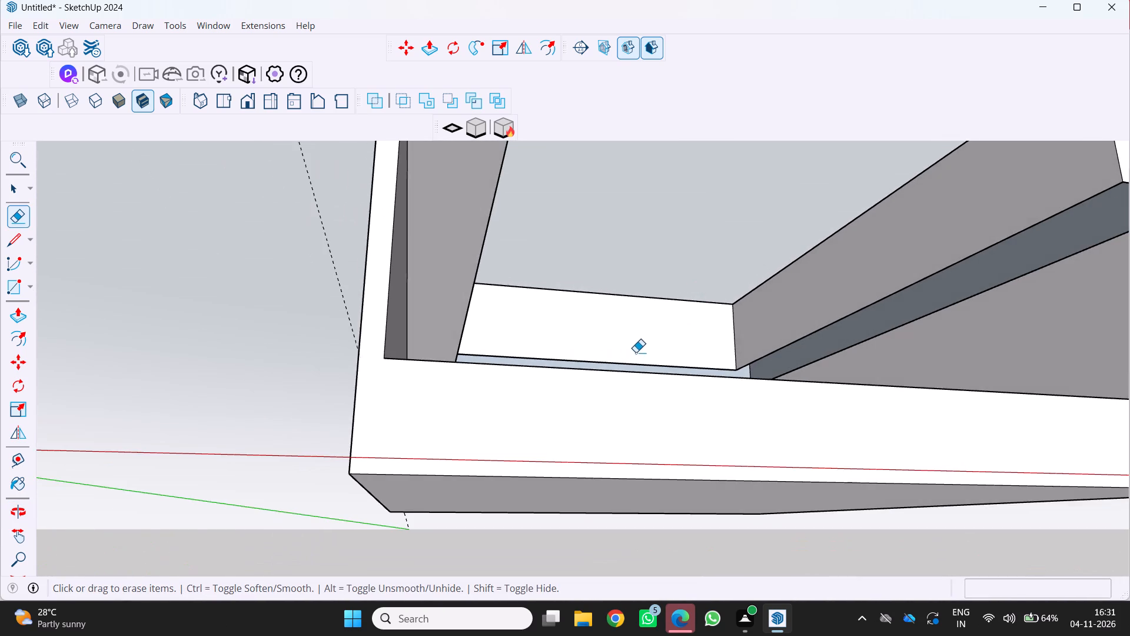
pyautogui.scroll(-4, 646, 350)
pyautogui.scroll(1, 686, 337)
pyautogui.moveTo(687, 337); pyautogui.dragTo(659, 357, button='middle')
pyautogui.middleClick(659, 357)
pyautogui.scroll(3, 707, 350)
pyautogui.scroll(-2, 812, 358)
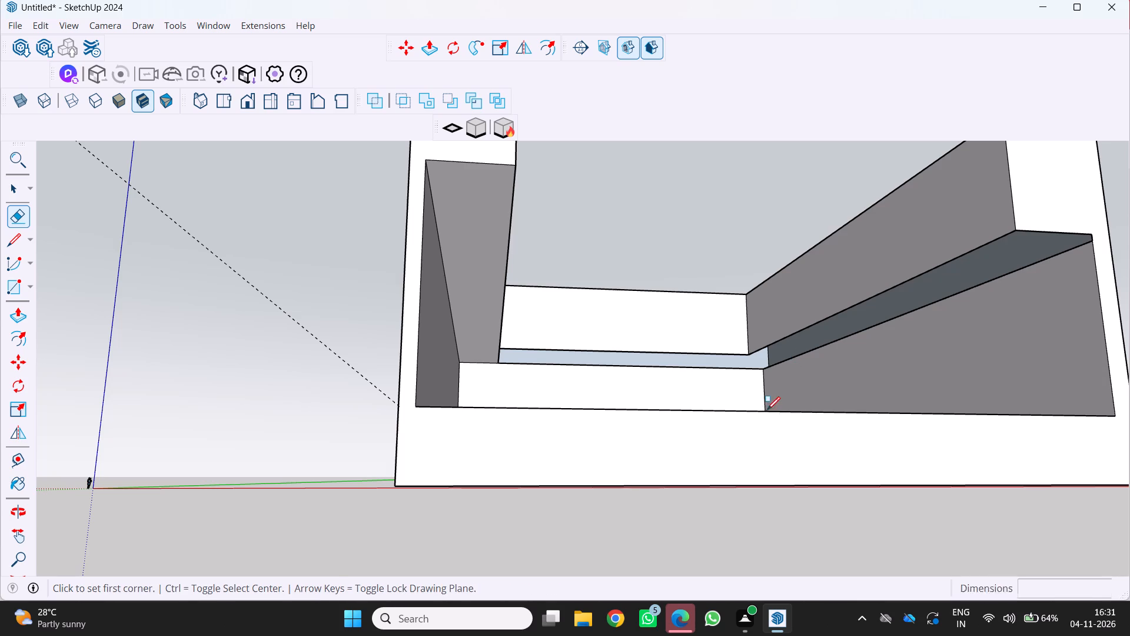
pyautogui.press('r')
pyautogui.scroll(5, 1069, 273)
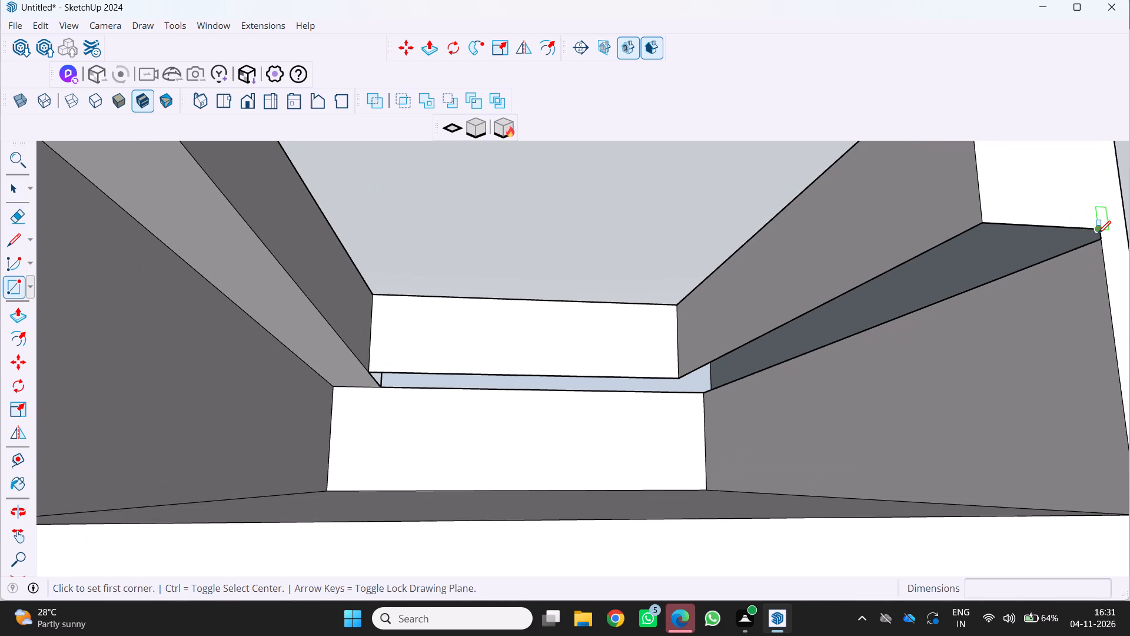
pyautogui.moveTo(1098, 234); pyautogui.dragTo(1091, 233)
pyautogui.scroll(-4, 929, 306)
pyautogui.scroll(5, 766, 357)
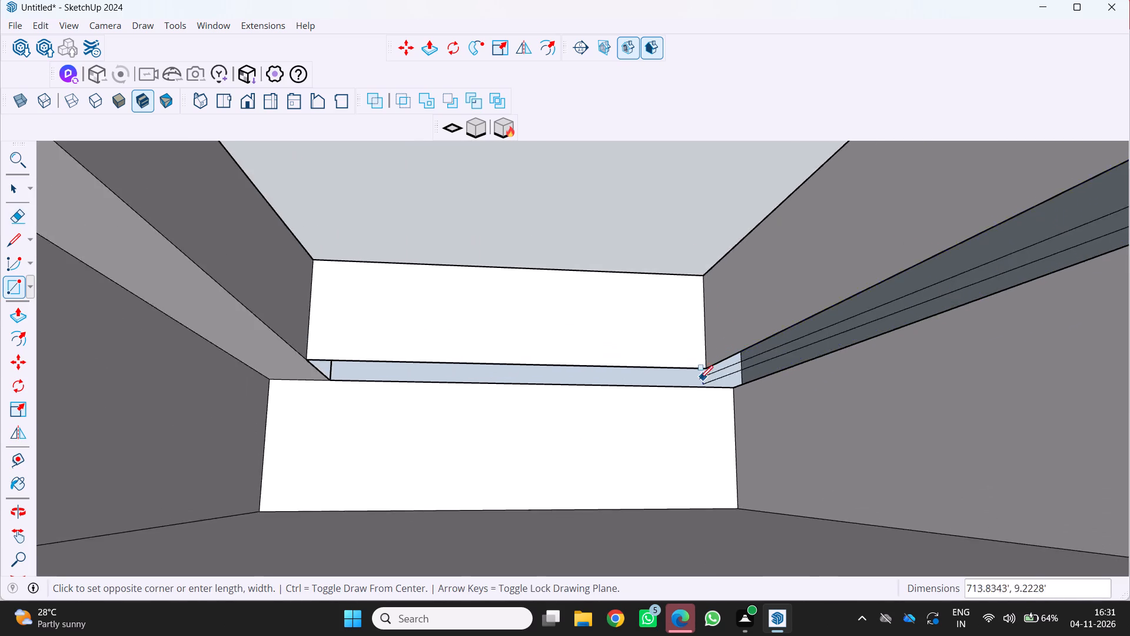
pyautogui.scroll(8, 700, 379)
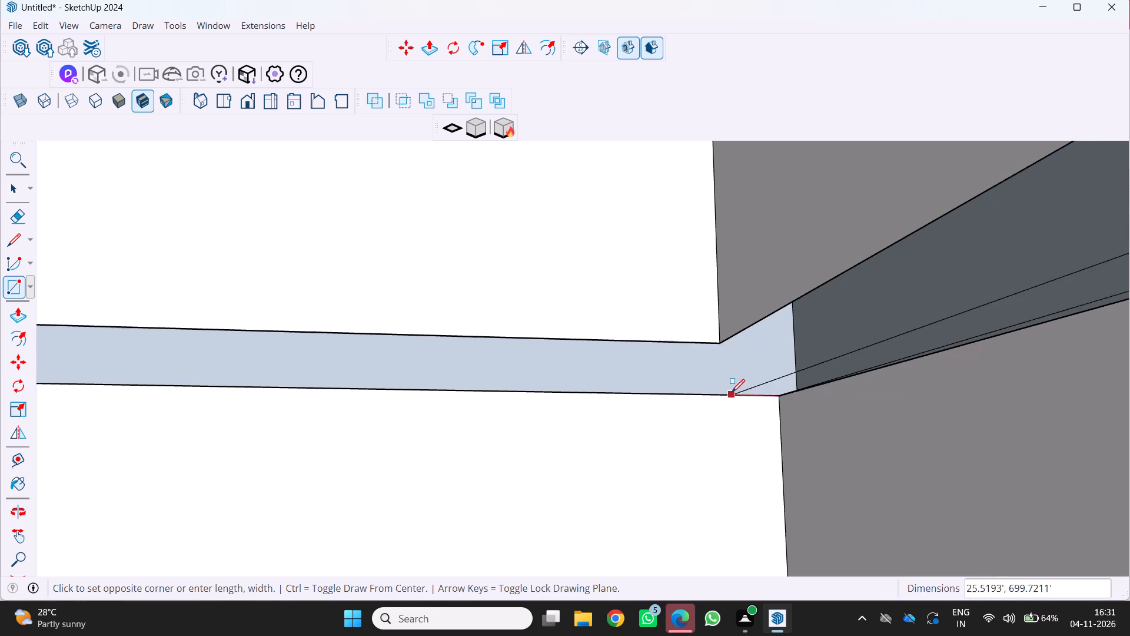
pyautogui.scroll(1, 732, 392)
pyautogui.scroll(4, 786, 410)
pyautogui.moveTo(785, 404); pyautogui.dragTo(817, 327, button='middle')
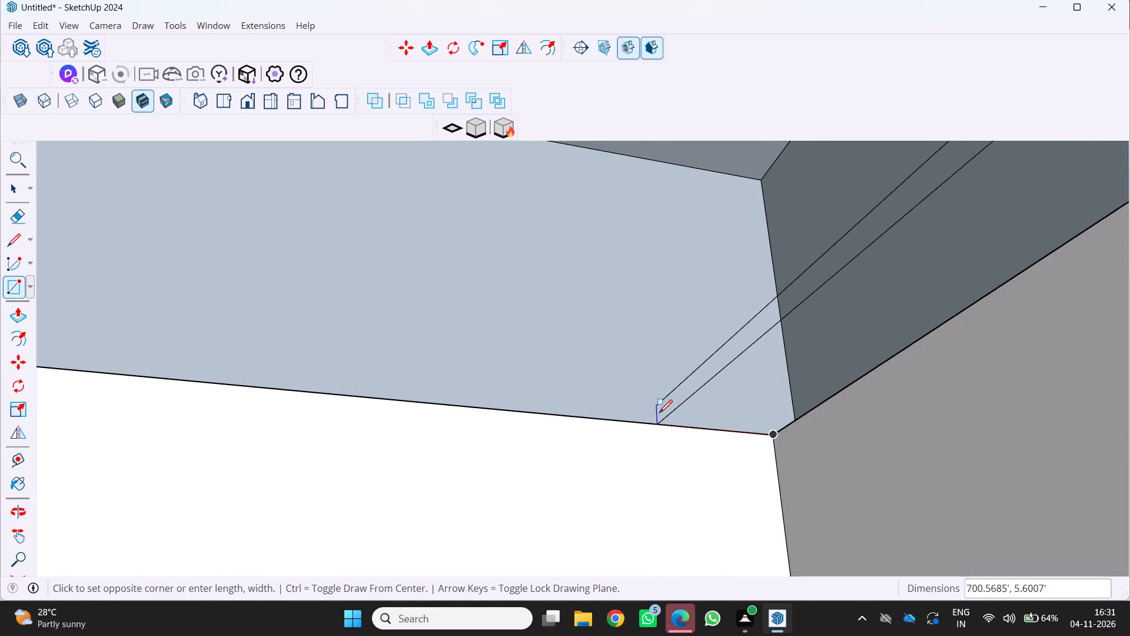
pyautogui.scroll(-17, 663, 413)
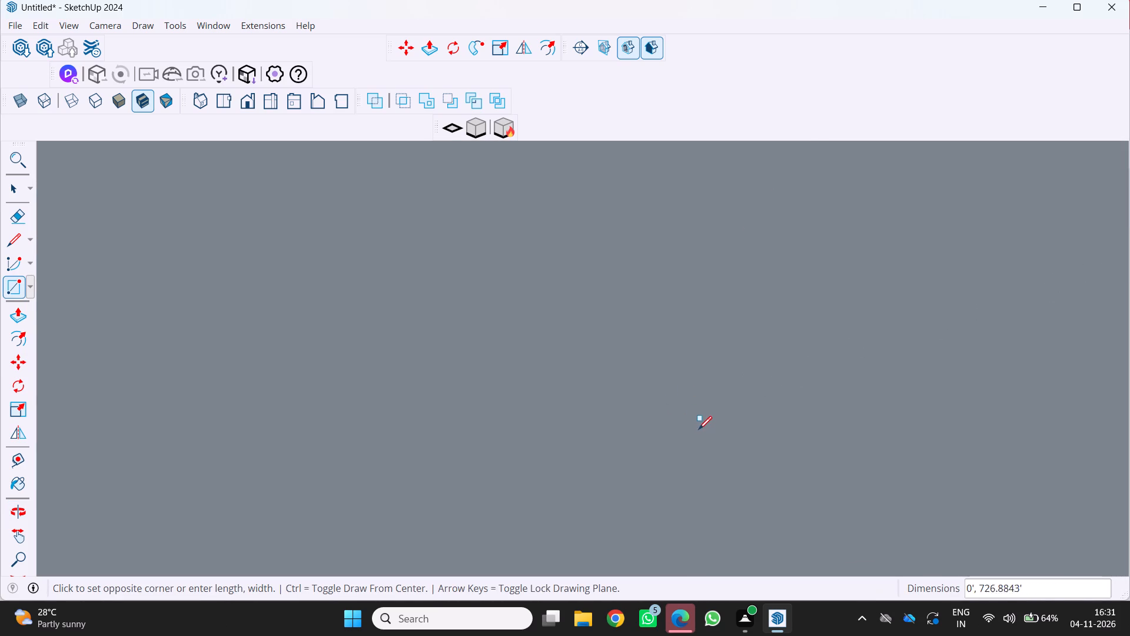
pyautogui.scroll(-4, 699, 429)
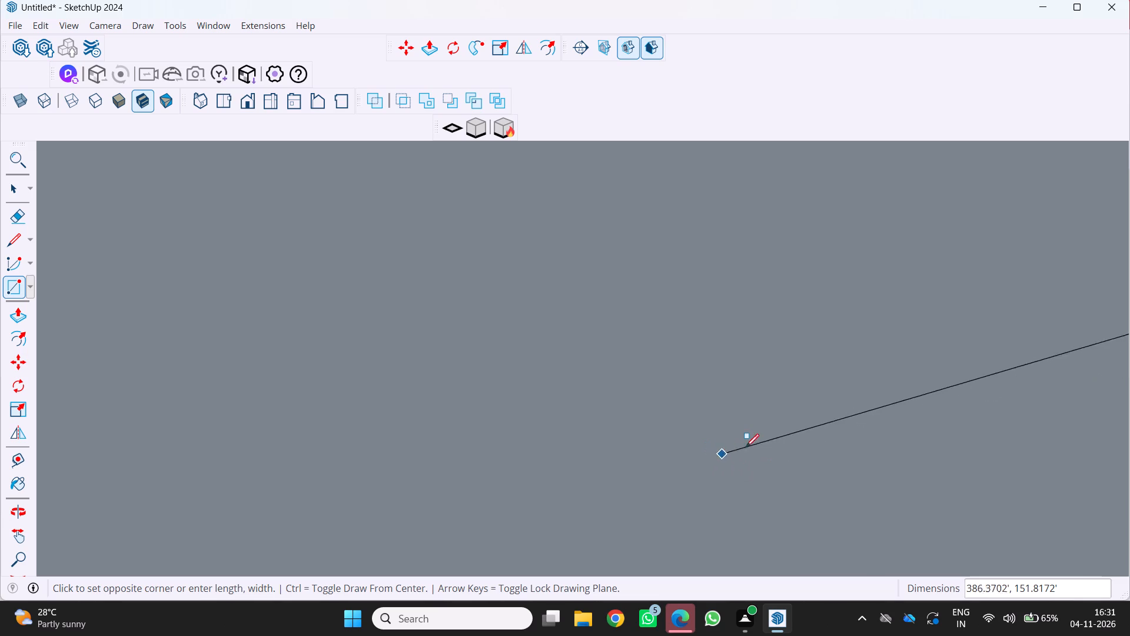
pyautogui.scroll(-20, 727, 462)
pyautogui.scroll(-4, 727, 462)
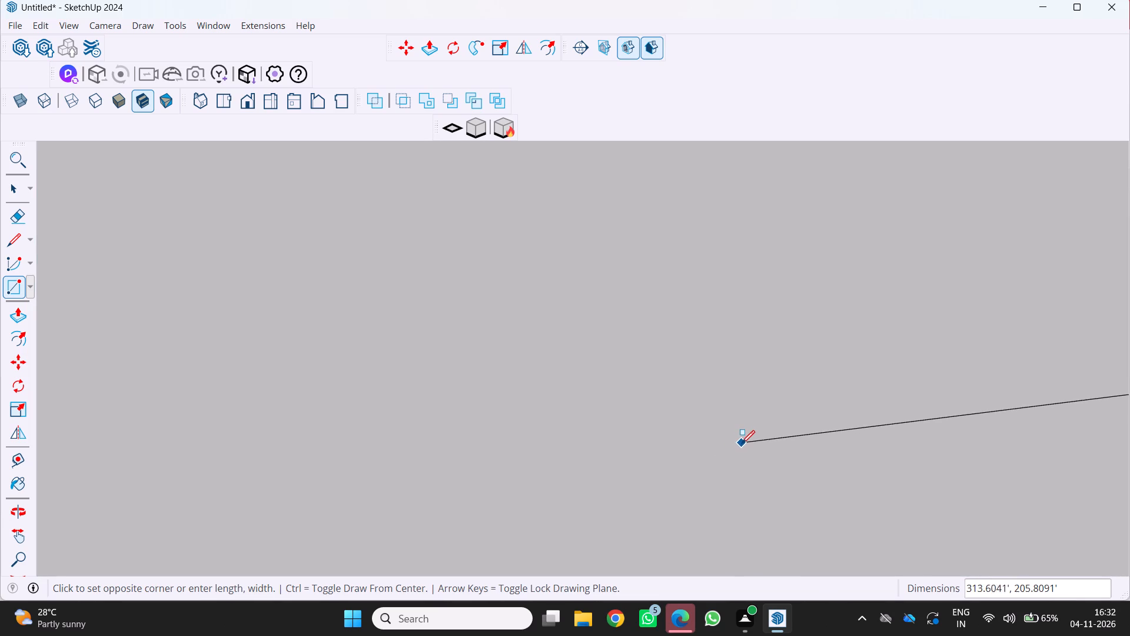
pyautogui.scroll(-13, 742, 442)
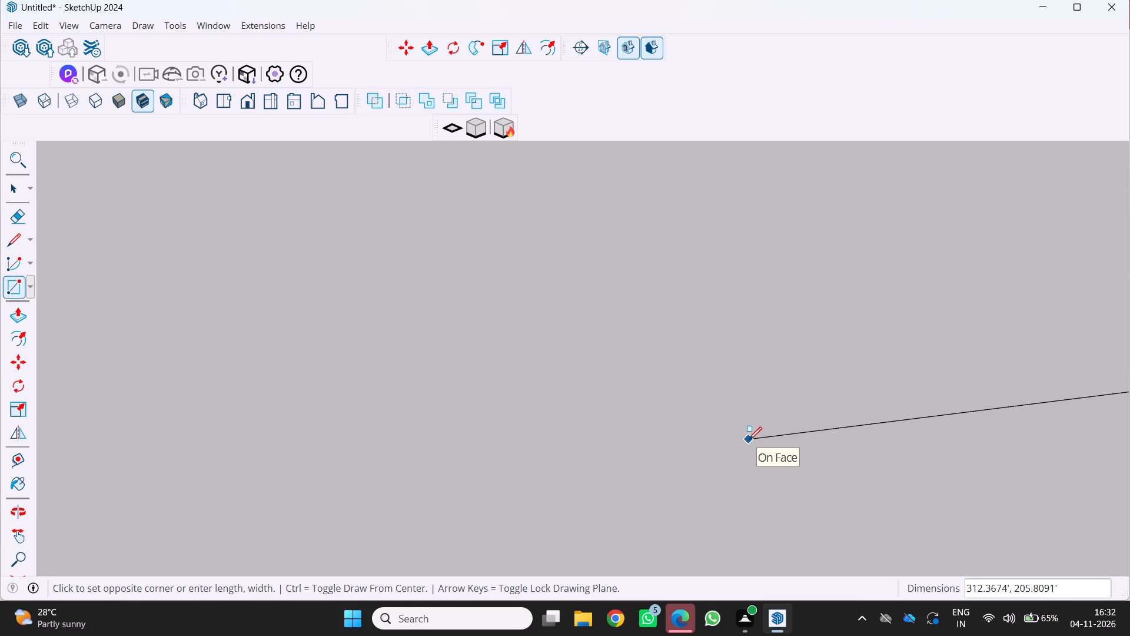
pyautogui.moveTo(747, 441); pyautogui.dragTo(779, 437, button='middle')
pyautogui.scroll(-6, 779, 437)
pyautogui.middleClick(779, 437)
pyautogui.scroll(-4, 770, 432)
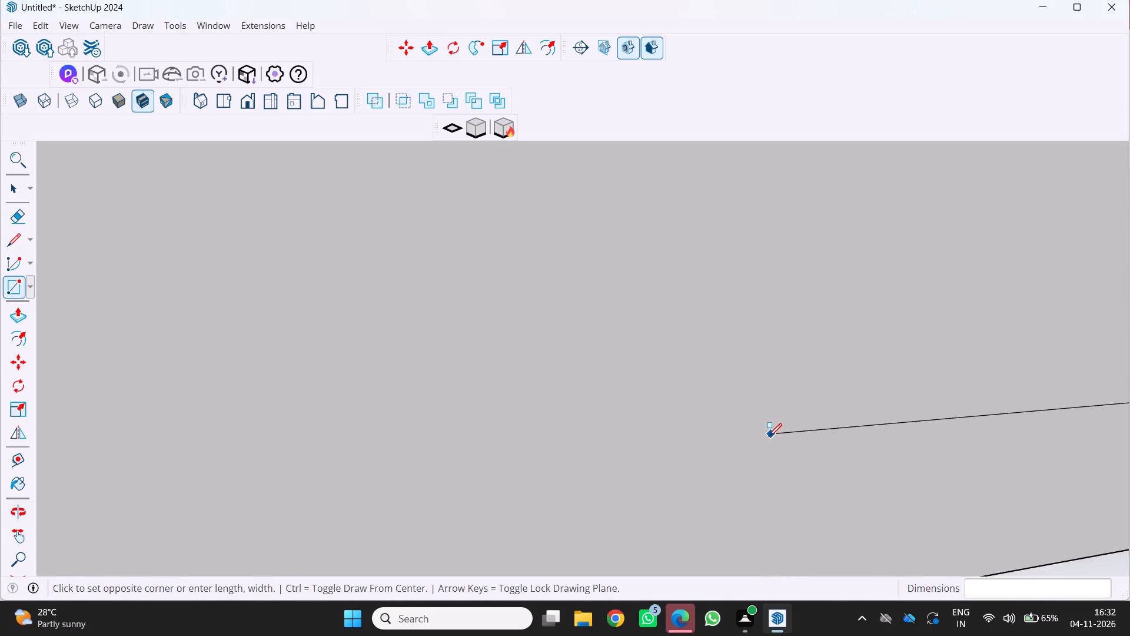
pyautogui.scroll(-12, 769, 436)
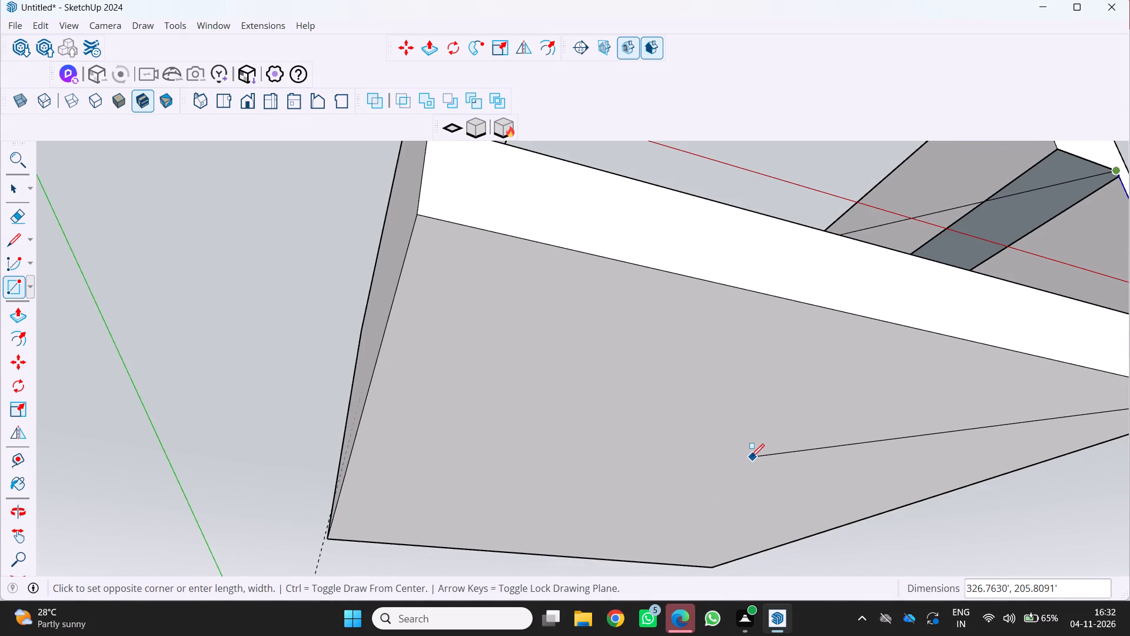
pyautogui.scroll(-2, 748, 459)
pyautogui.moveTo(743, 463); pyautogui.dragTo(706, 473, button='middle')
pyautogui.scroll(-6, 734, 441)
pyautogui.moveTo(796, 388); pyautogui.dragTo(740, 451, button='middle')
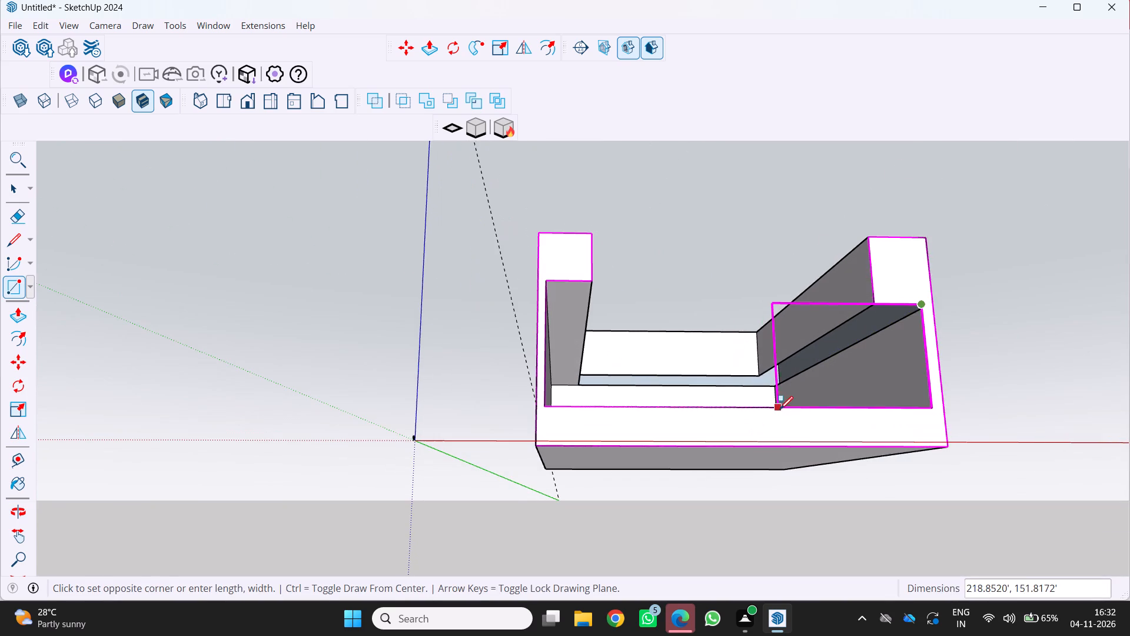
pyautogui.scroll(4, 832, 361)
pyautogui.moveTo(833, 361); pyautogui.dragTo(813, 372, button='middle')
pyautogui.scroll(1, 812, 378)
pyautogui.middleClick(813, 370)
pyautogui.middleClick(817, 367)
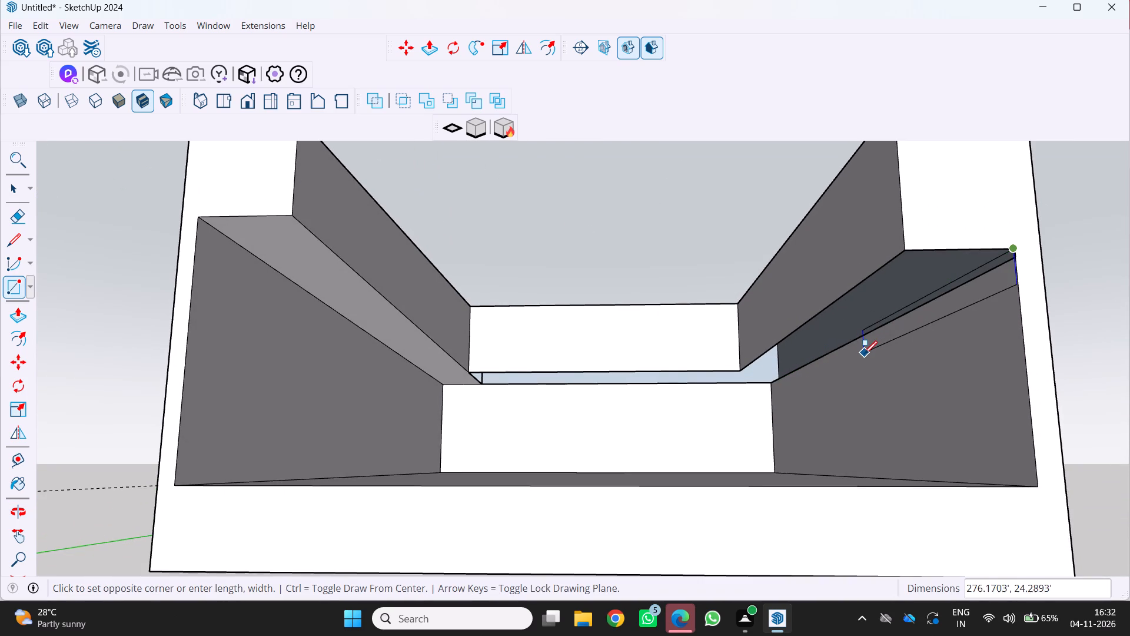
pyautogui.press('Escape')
# Draw a line along the lower edge of the right band's front face, from its inner corner to its outer corner.
pyautogui.press('l')
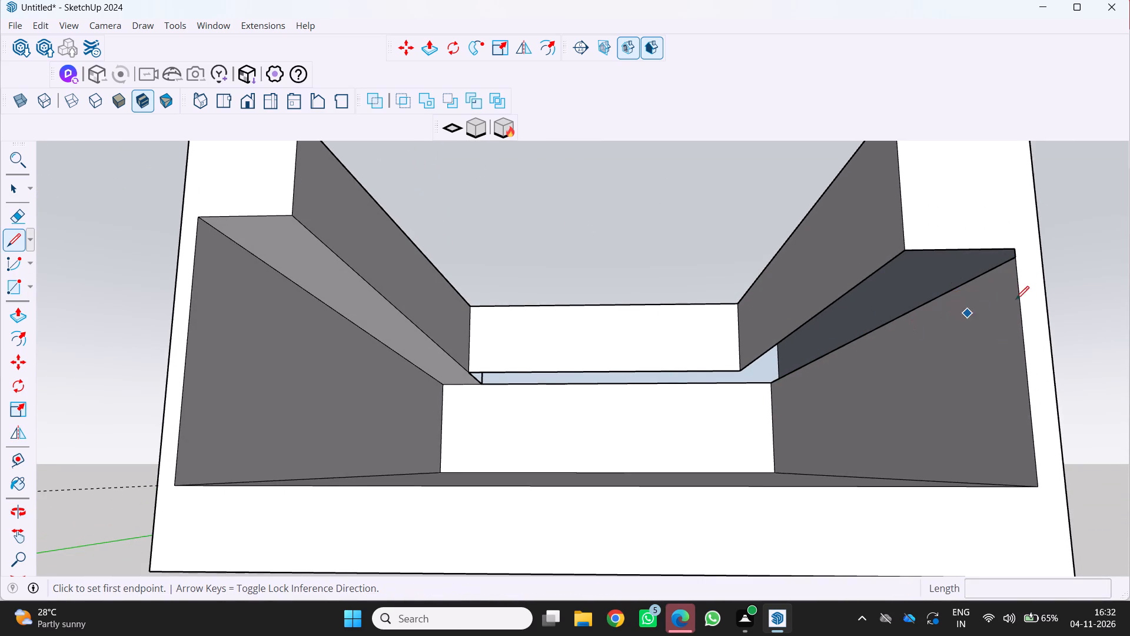
pyautogui.scroll(12, 1026, 279)
pyautogui.moveTo(1002, 228); pyautogui.dragTo(1071, 218, button='middle')
pyautogui.middleClick(1071, 218)
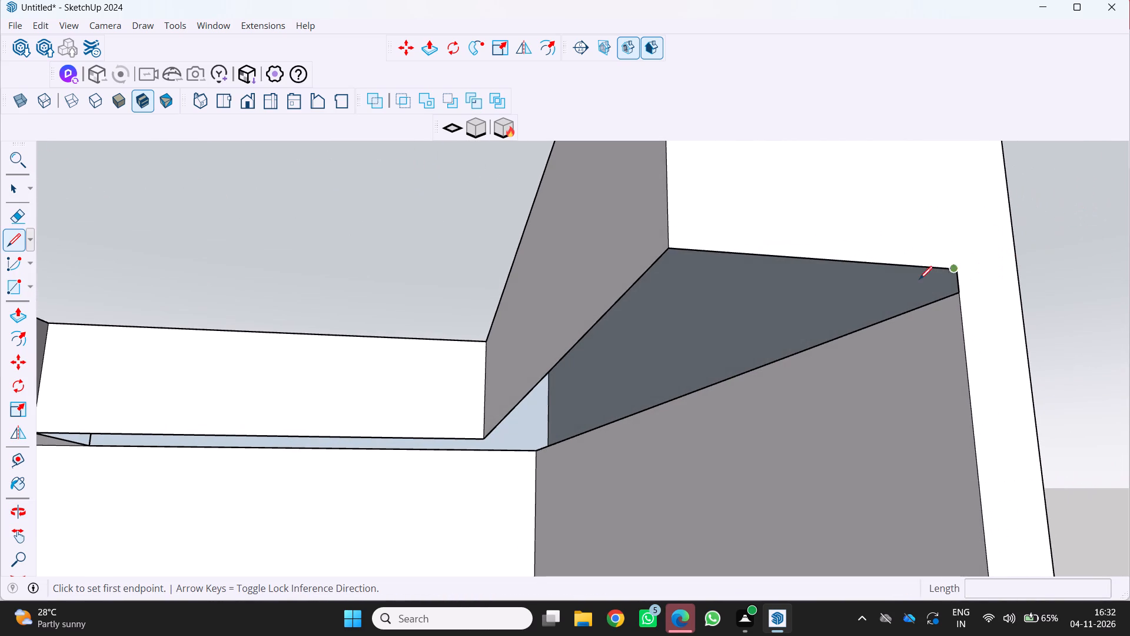
pyautogui.scroll(-5, 651, 313)
pyautogui.click(656, 287)
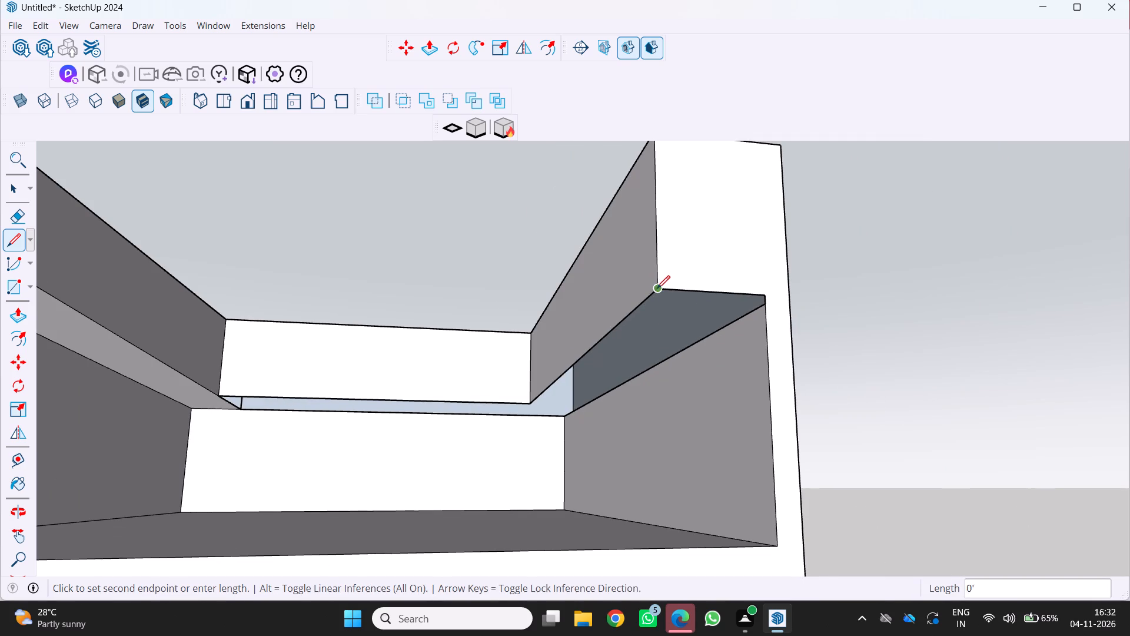
pyautogui.scroll(7, 743, 303)
pyautogui.click(771, 300)
pyautogui.moveTo(716, 388); pyautogui.dragTo(723, 385, button='middle')
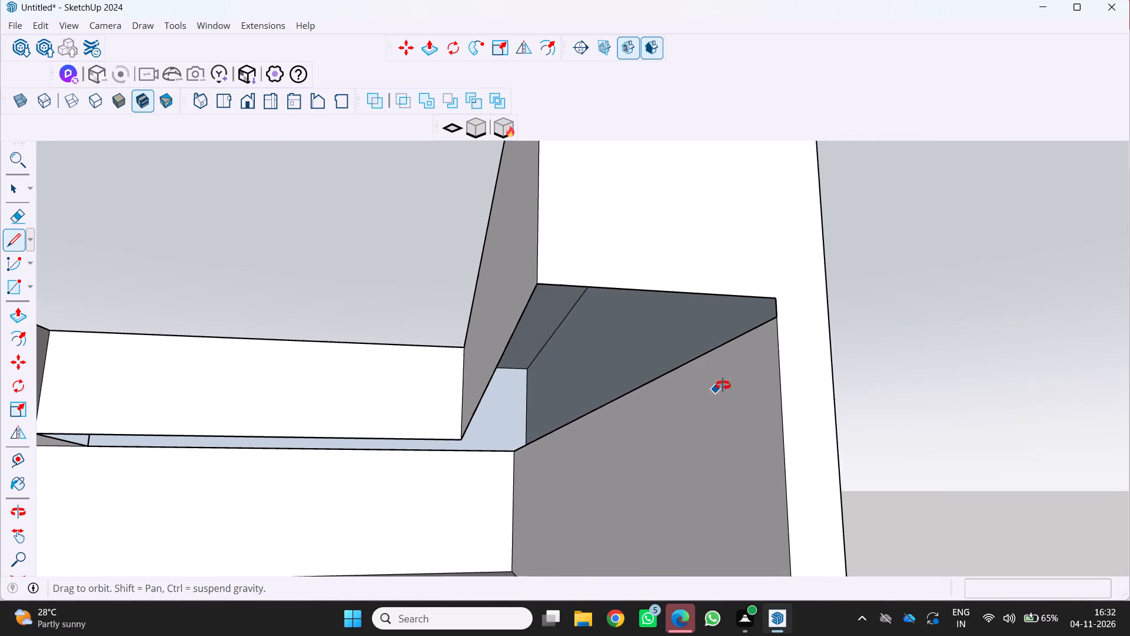
pyautogui.moveTo(723, 385); pyautogui.dragTo(913, 340, button='middle')
pyautogui.scroll(1, 735, 382)
pyautogui.scroll(-4, 515, 389)
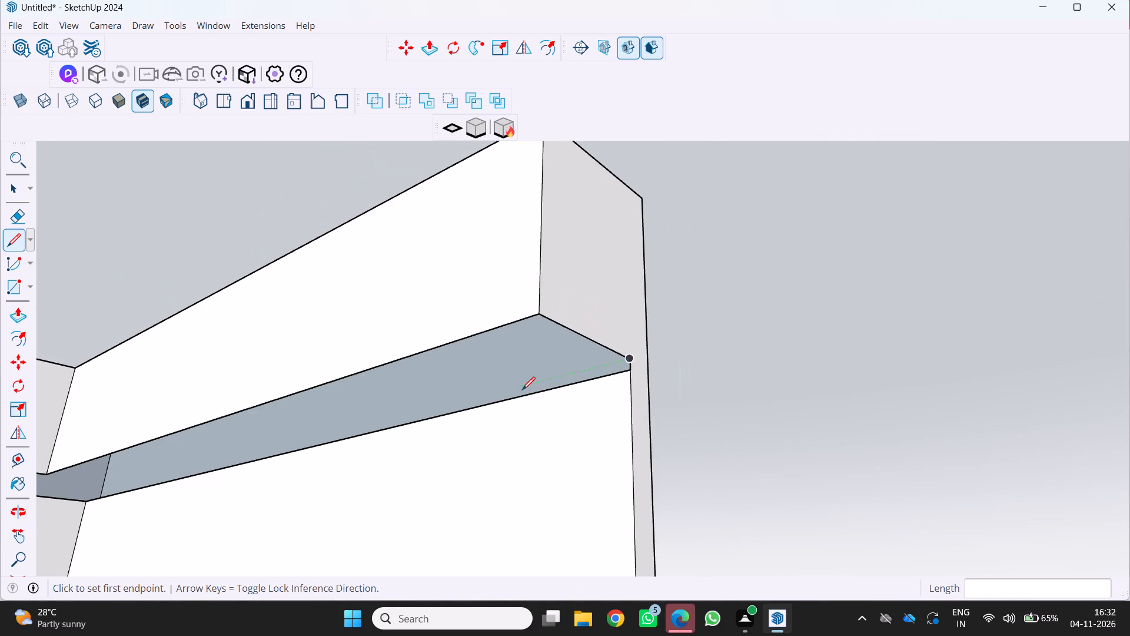
pyautogui.press('Escape')
# Draw a rectangle about 70' by 591' across the right band's underside, from its front outer corner to its inner back corner.
pyautogui.scroll(2, 580, 395)
pyautogui.moveTo(580, 395); pyautogui.dragTo(805, 412, button='middle')
pyautogui.scroll(2, 580, 395)
pyautogui.moveTo(554, 360); pyautogui.dragTo(566, 366, button='middle')
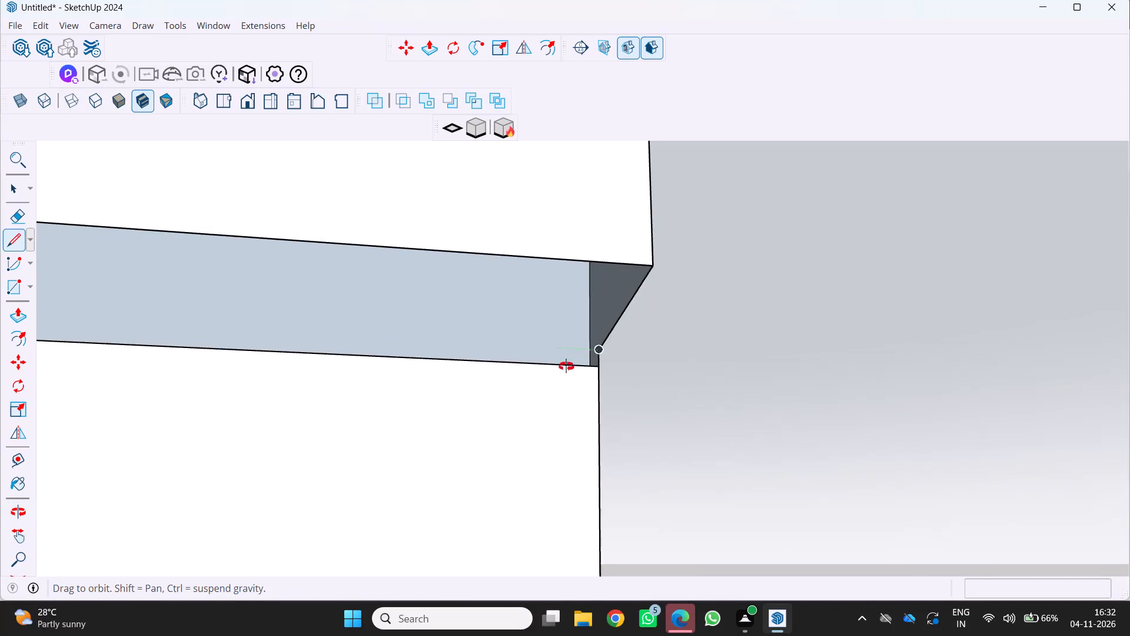
pyautogui.moveTo(566, 366); pyautogui.dragTo(848, 396, button='middle')
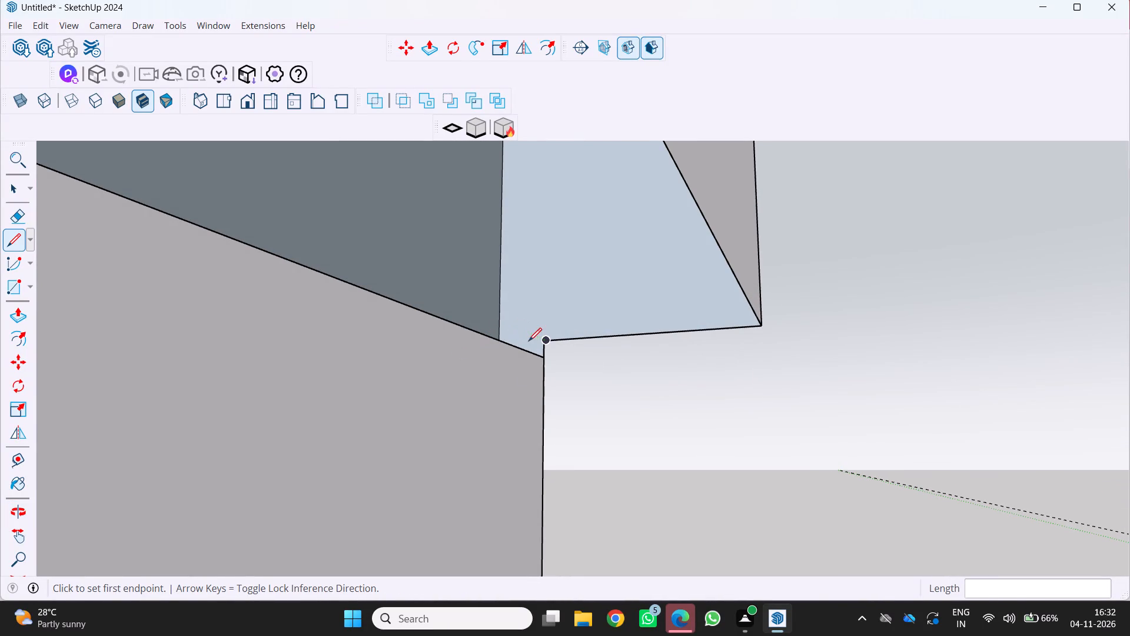
pyautogui.click(546, 343)
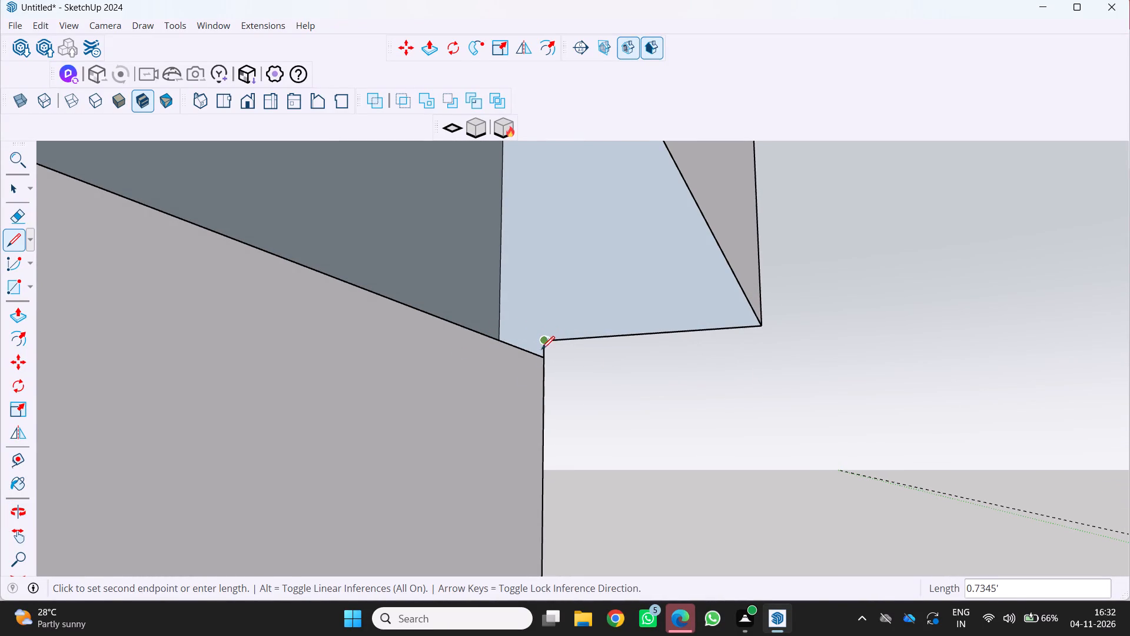
pyautogui.press('r')
pyautogui.click(544, 342)
pyautogui.scroll(-5, 542, 347)
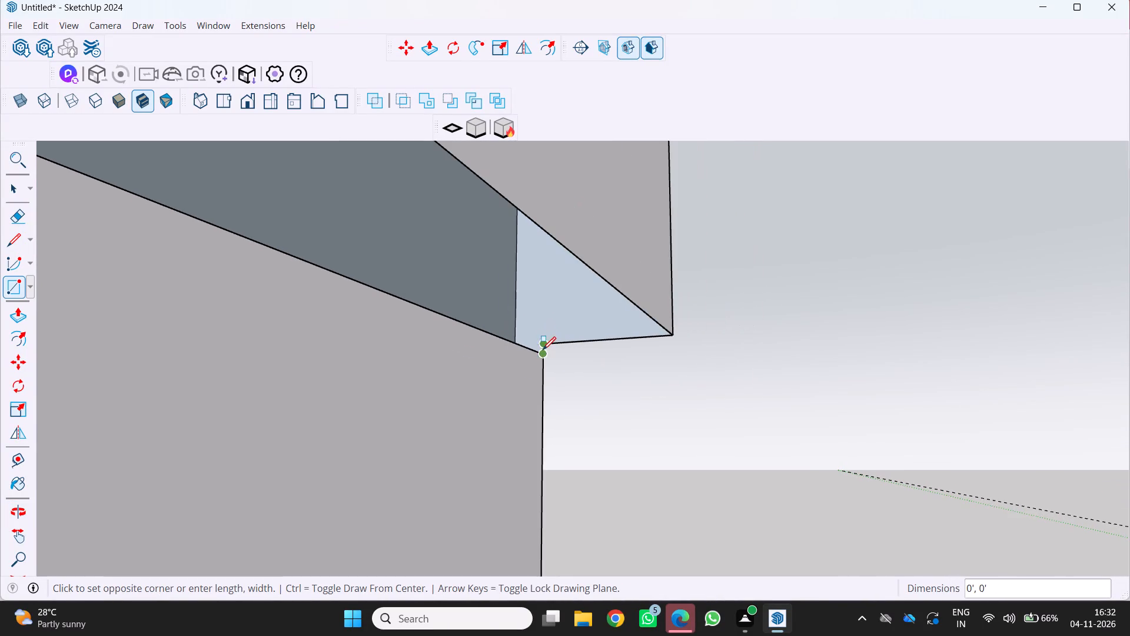
pyautogui.scroll(-17, 376, 282)
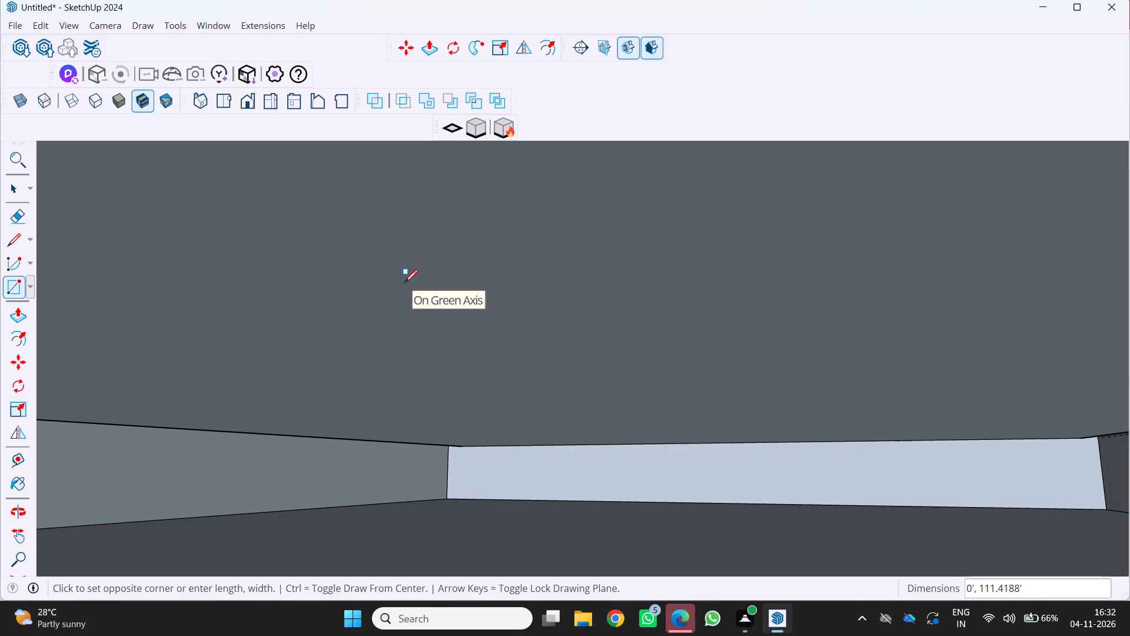
pyautogui.scroll(-20, 410, 283)
pyautogui.scroll(-11, 410, 283)
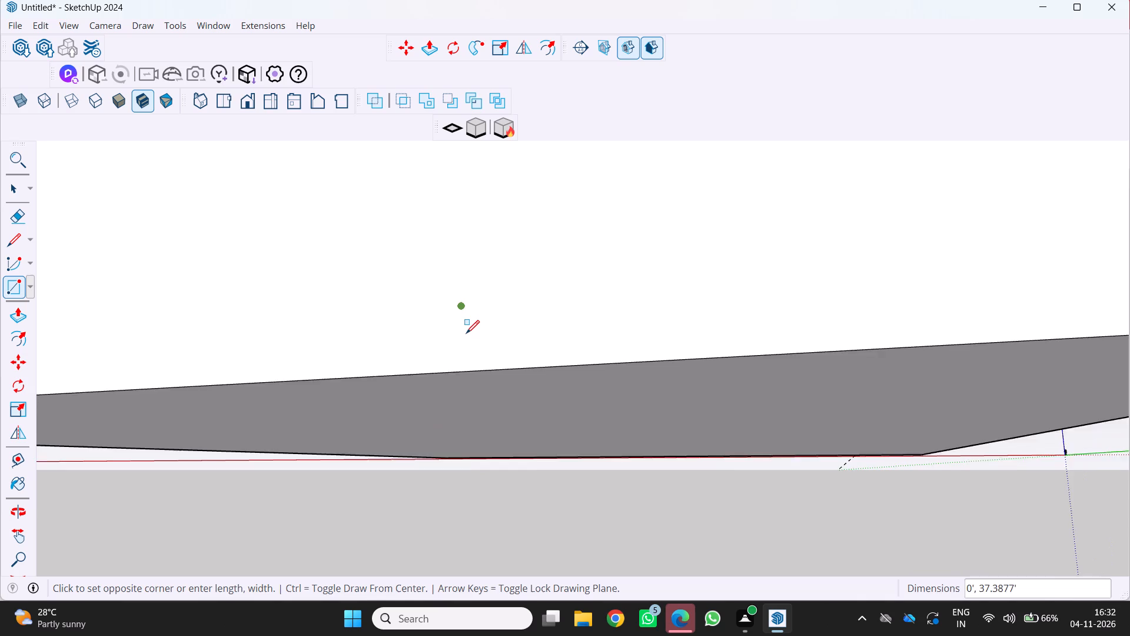
pyautogui.scroll(-20, 466, 333)
pyautogui.scroll(-1, 453, 338)
pyautogui.moveTo(461, 358); pyautogui.dragTo(451, 405, button='middle')
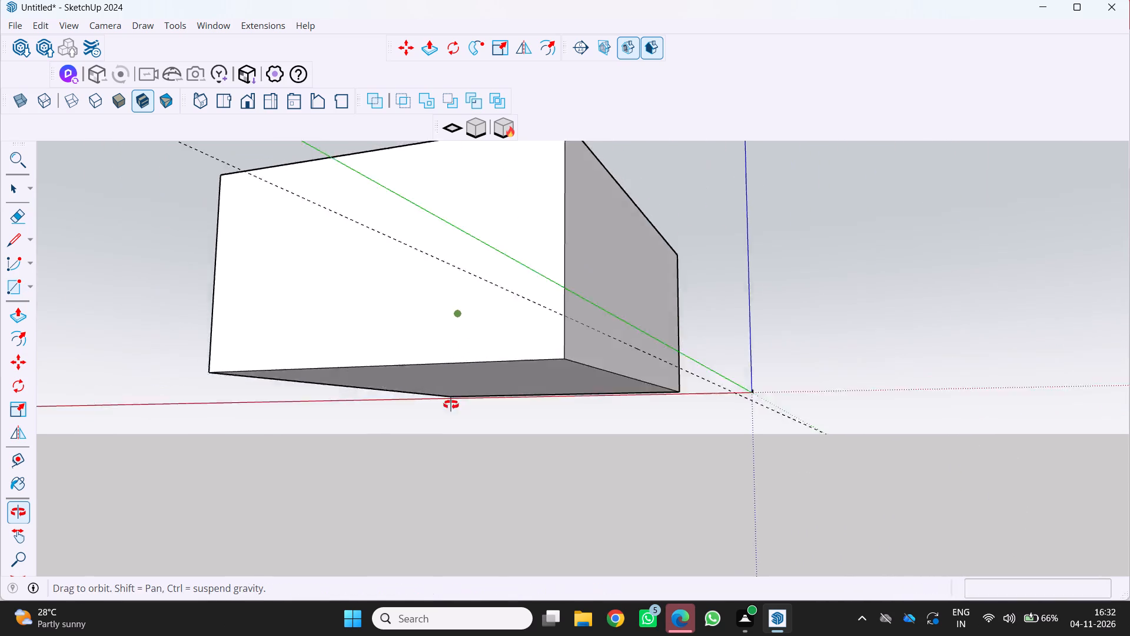
pyautogui.moveTo(451, 405); pyautogui.dragTo(328, 515, button='middle')
pyautogui.scroll(-5, 446, 324)
pyautogui.moveTo(451, 307); pyautogui.dragTo(210, 340, button='middle')
pyautogui.scroll(1, 210, 340)
pyautogui.middleClick(210, 340)
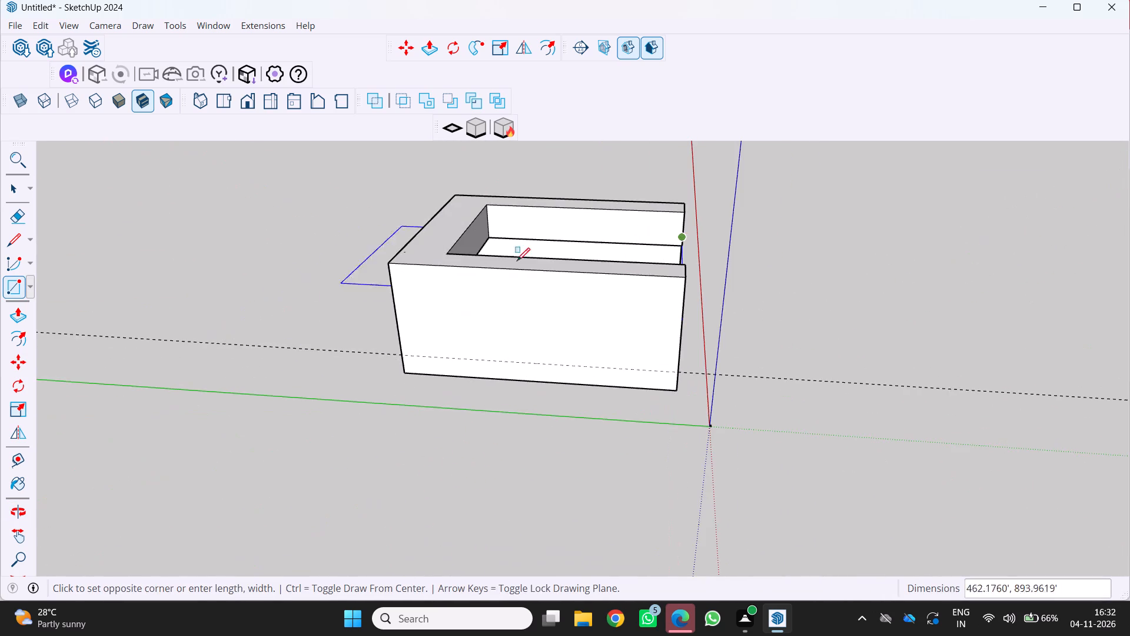
pyautogui.scroll(4, 660, 234)
pyautogui.moveTo(651, 241); pyautogui.dragTo(490, 208, button='middle')
pyautogui.scroll(5, 594, 271)
pyautogui.moveTo(597, 285); pyautogui.dragTo(566, 212, button='middle')
pyautogui.scroll(1, 578, 224)
pyautogui.scroll(8, 633, 316)
pyautogui.moveTo(551, 287); pyautogui.dragTo(576, 260, button='middle')
pyautogui.scroll(1, 576, 260)
pyautogui.middleClick(576, 260)
pyautogui.scroll(-3, 428, 266)
pyautogui.moveTo(430, 269); pyautogui.dragTo(448, 302, button='middle')
pyautogui.scroll(4, 431, 290)
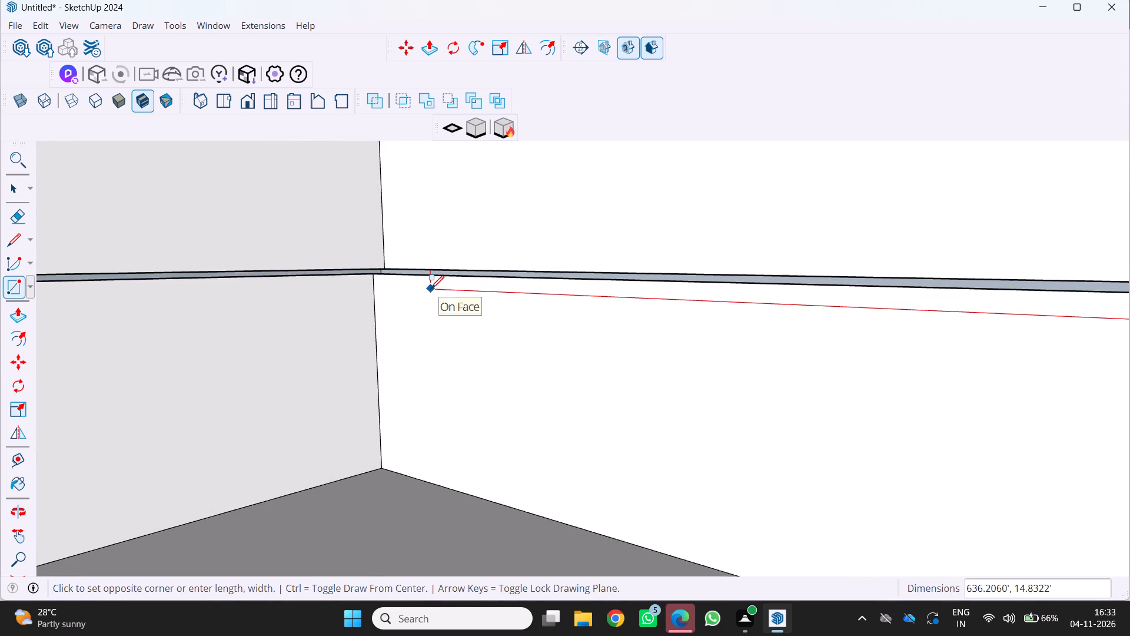
pyautogui.keyDown('shift'); pyautogui.moveTo(437, 290); pyautogui.dragTo(535, 288, button='middle'); pyautogui.keyUp('shift')
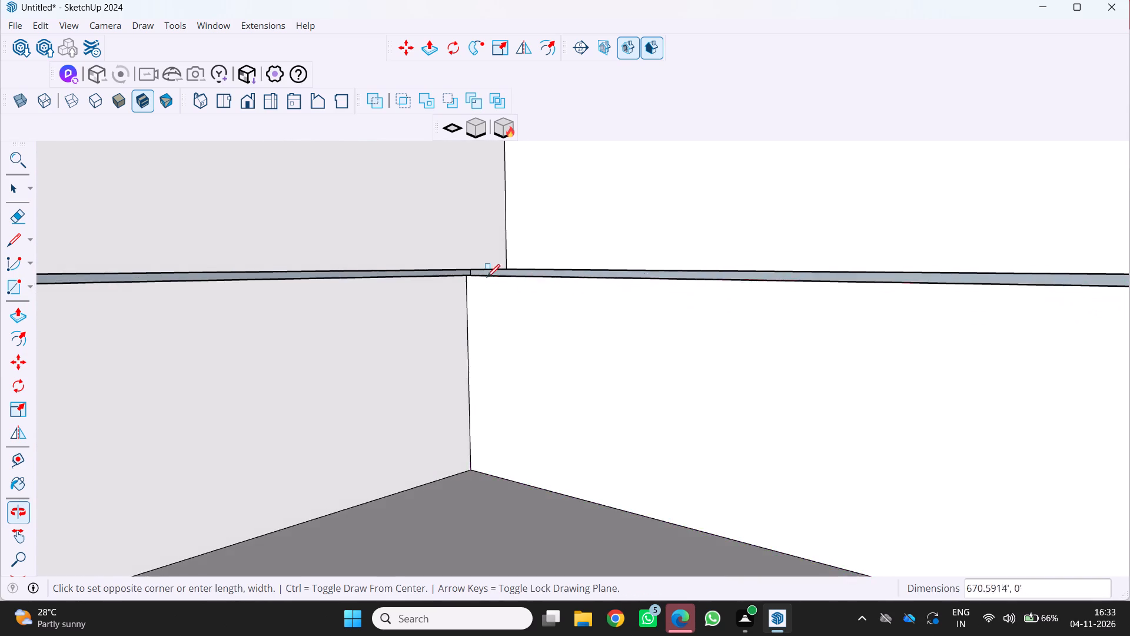
pyautogui.scroll(7, 483, 273)
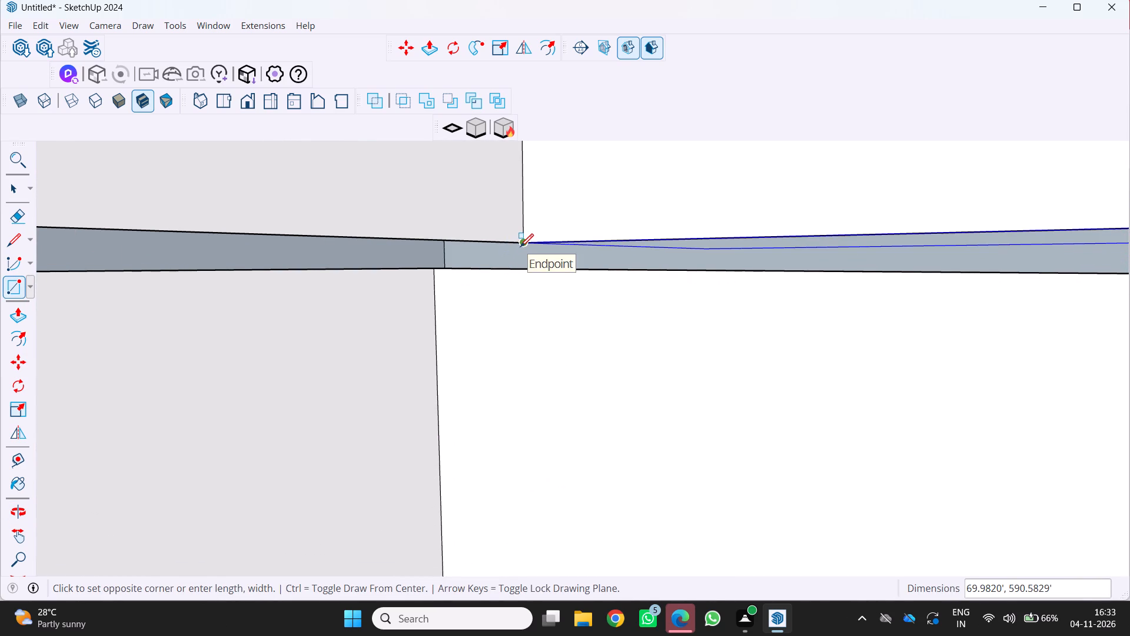
pyautogui.scroll(-6, 517, 251)
pyautogui.click(517, 256)
# Examine the undersides of the upper bands around the opening from outside, inside and the front.
pyautogui.scroll(-4, 514, 259)
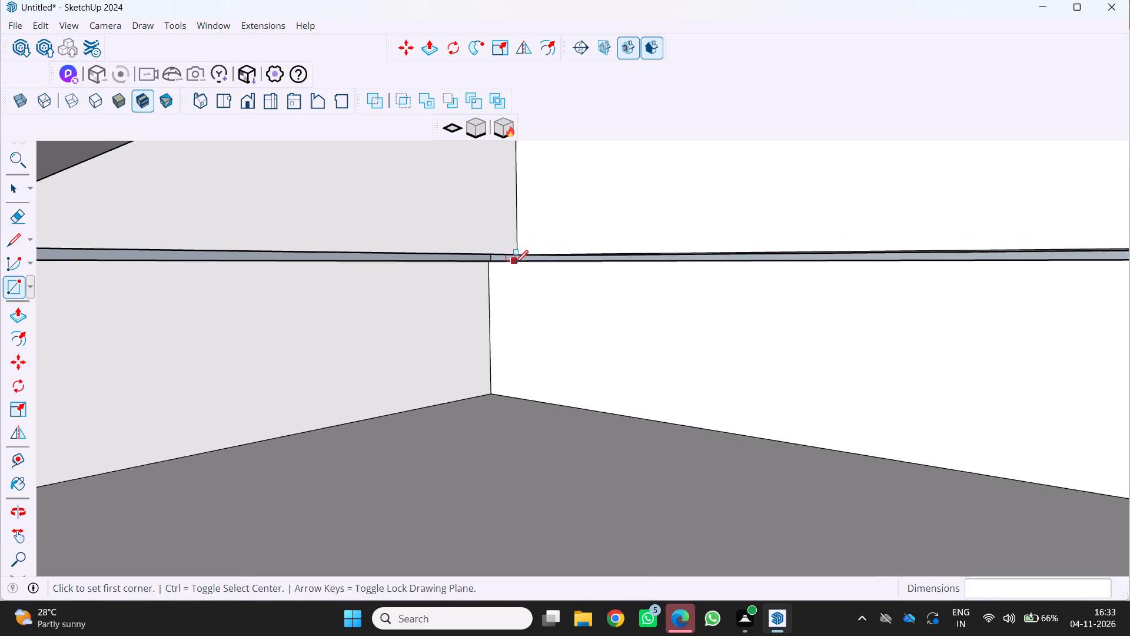
pyautogui.scroll(-7, 515, 263)
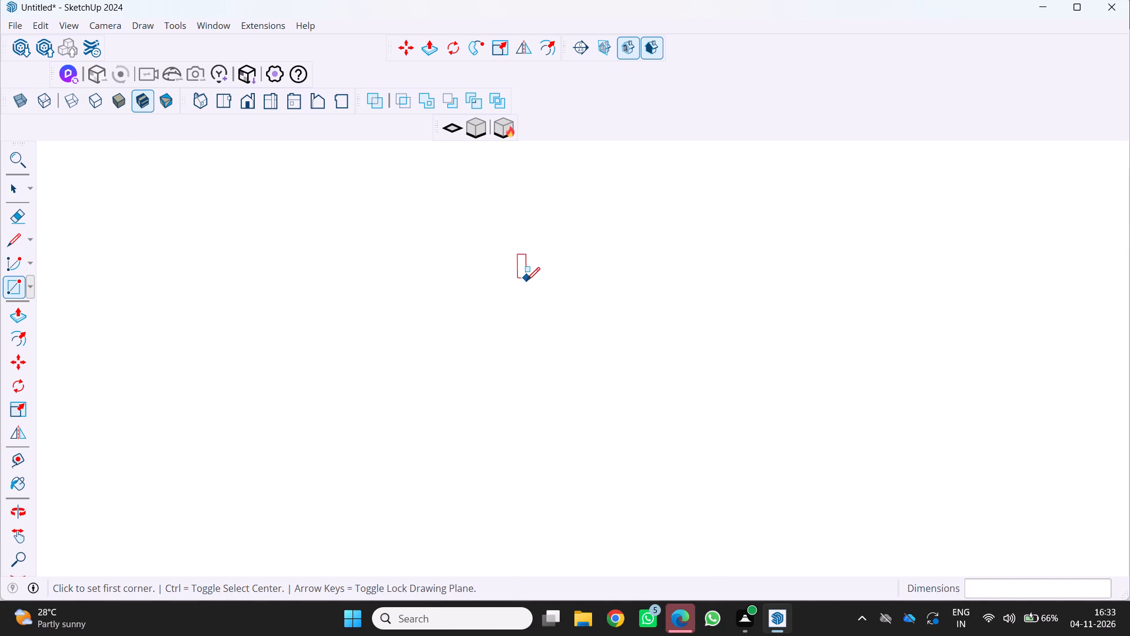
pyautogui.scroll(-10, 531, 283)
pyautogui.scroll(-16, 518, 286)
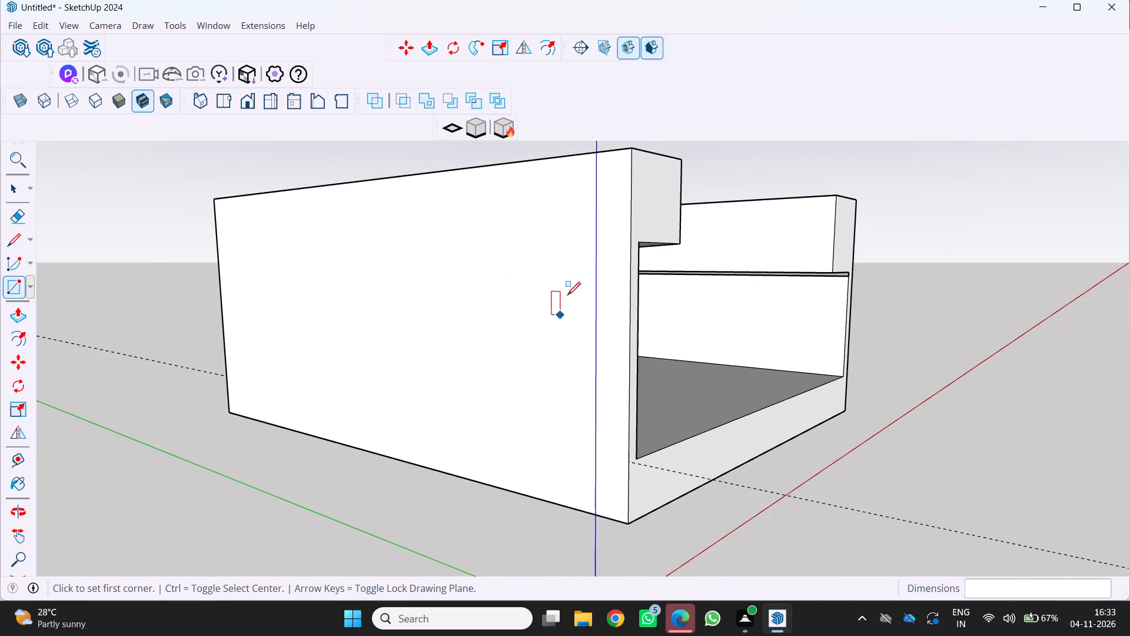
pyautogui.moveTo(628, 269); pyautogui.dragTo(526, 299, button='middle')
pyautogui.middleClick(526, 299)
pyautogui.middleClick(526, 296)
pyautogui.scroll(4, 597, 270)
pyautogui.moveTo(585, 266); pyautogui.dragTo(569, 209, button='middle')
pyautogui.scroll(4, 567, 241)
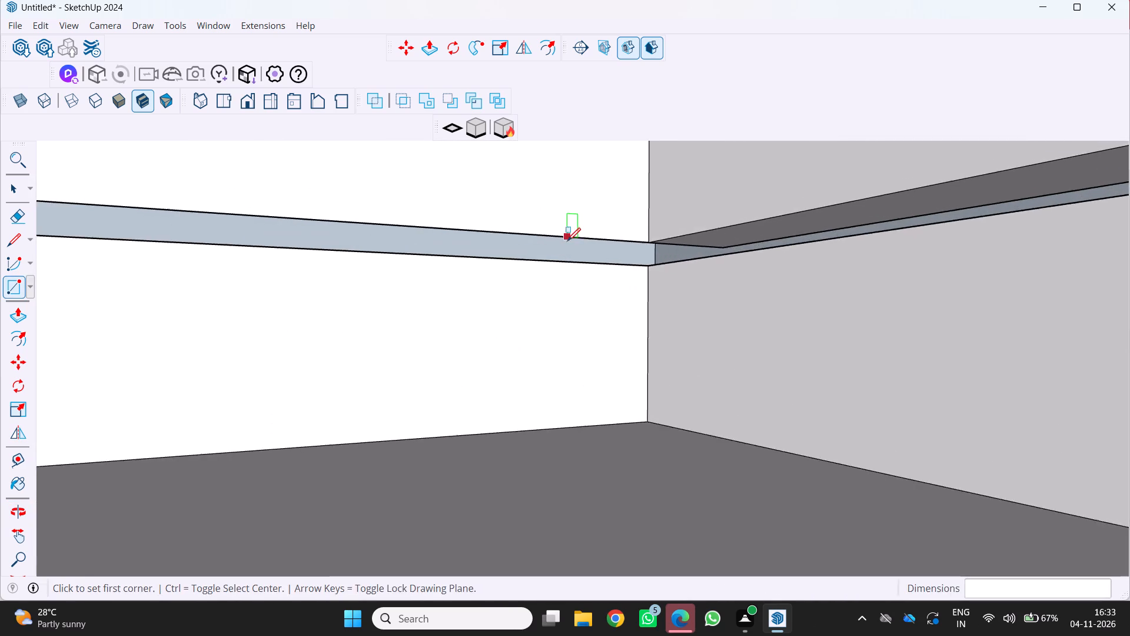
pyautogui.moveTo(571, 238); pyautogui.dragTo(627, 218, button='middle')
pyautogui.middleClick(627, 218)
pyautogui.scroll(-18, 627, 218)
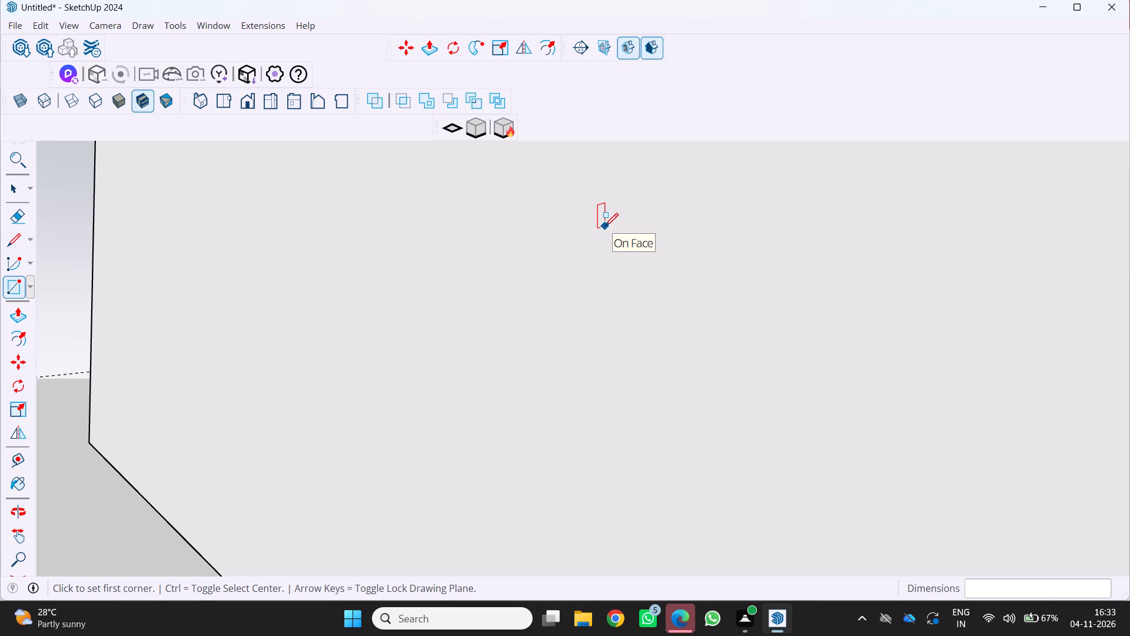
pyautogui.scroll(-20, 612, 223)
pyautogui.scroll(-6, 612, 223)
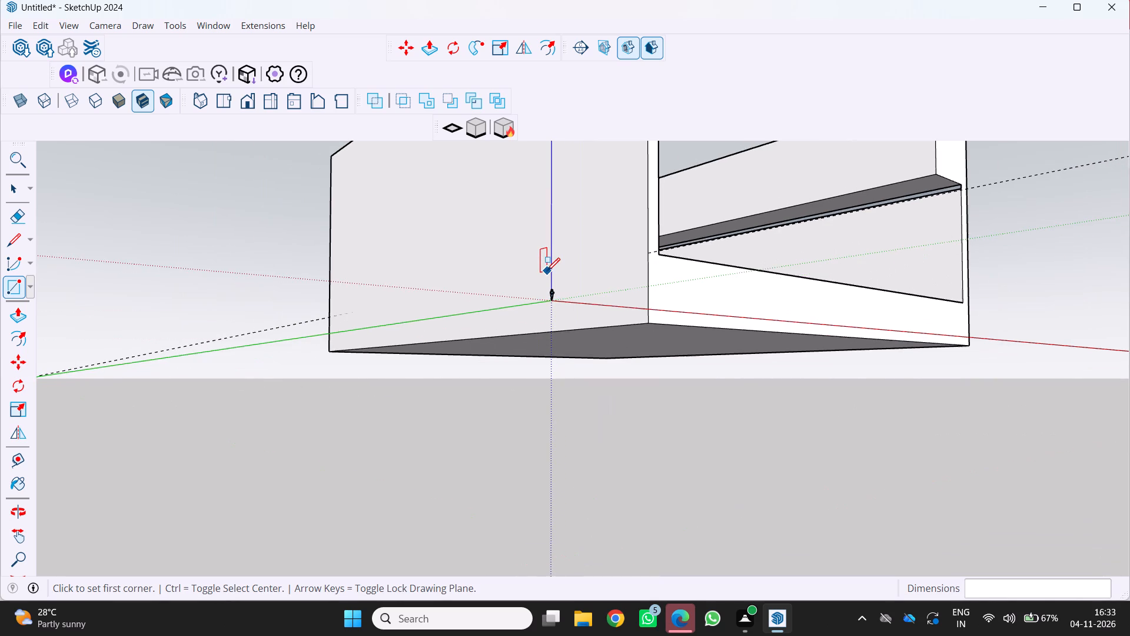
pyautogui.moveTo(548, 270); pyautogui.dragTo(476, 306, button='middle')
pyautogui.middleClick(476, 308)
pyautogui.scroll(-4, 474, 310)
pyautogui.moveTo(597, 227); pyautogui.dragTo(538, 232, button='middle')
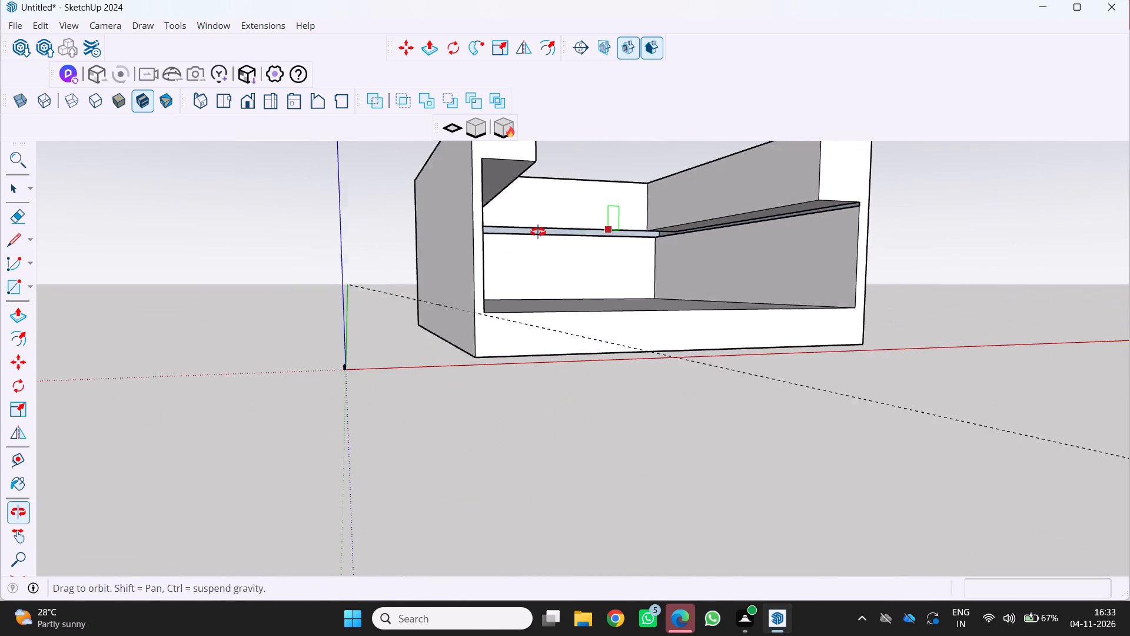
pyautogui.moveTo(538, 232); pyautogui.dragTo(524, 236, button='middle')
pyautogui.scroll(1, 530, 234)
pyautogui.middleClick(524, 236)
pyautogui.scroll(4, 674, 221)
pyautogui.moveTo(694, 214); pyautogui.dragTo(626, 216, button='middle')
pyautogui.middleClick(626, 216)
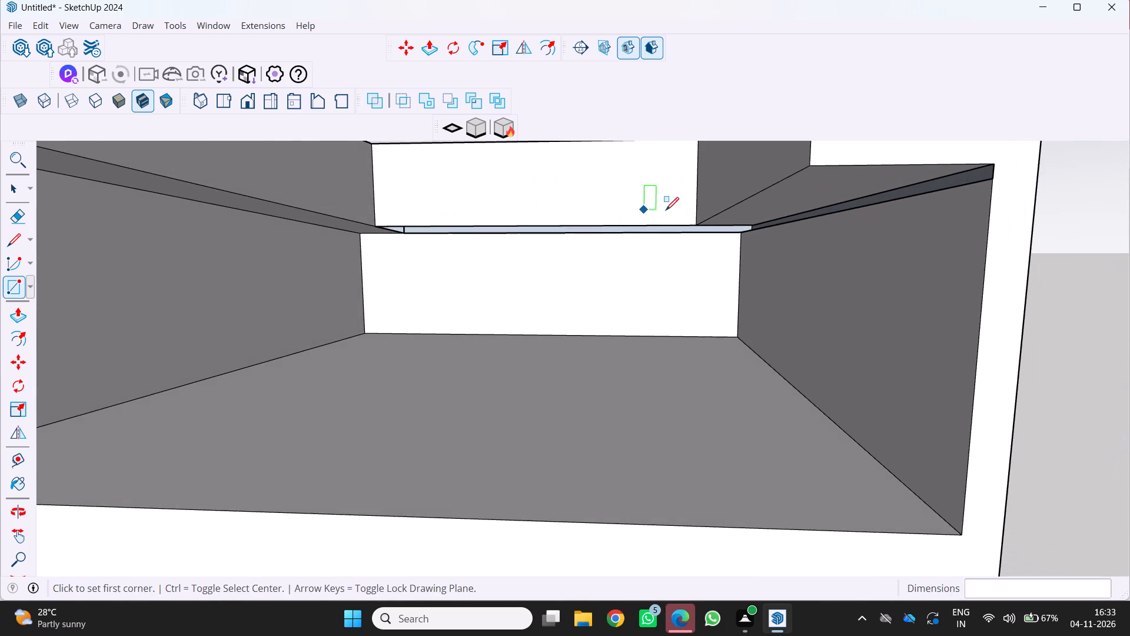
pyautogui.scroll(-4, 701, 239)
pyautogui.scroll(3, 760, 207)
pyautogui.moveTo(760, 207); pyautogui.dragTo(809, 144, button='middle')
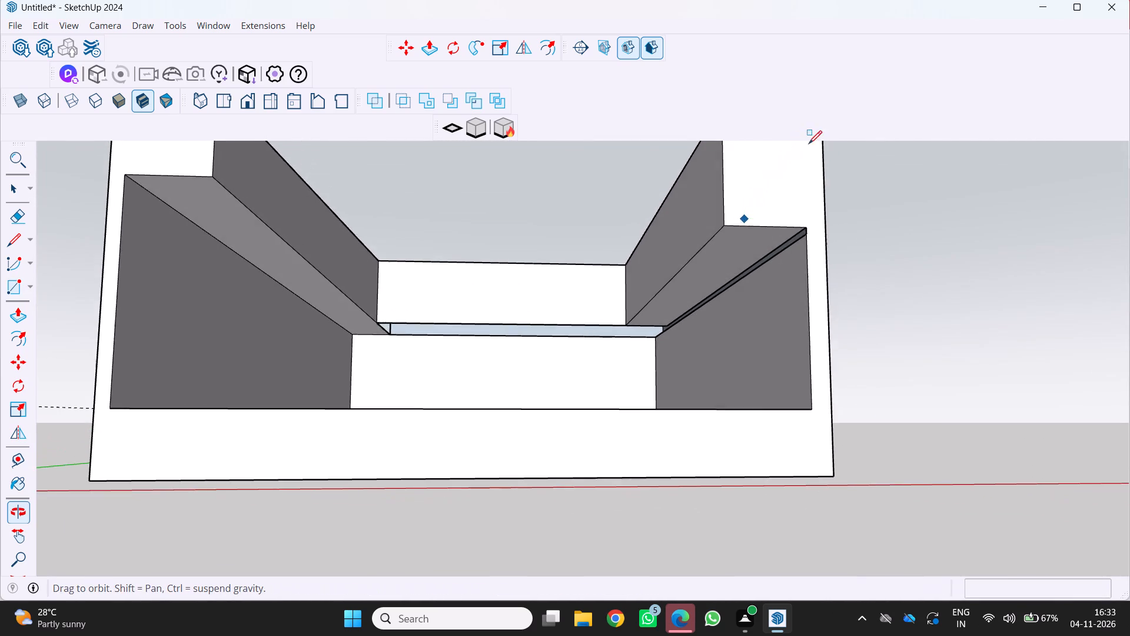
pyautogui.middleClick(806, 139)
pyautogui.moveTo(809, 144); pyautogui.dragTo(805, 138, button='middle')
# Inspect the narrow strip between the right band's underside and the wall below, from the front end to the back corner.
pyautogui.scroll(9, 780, 236)
pyautogui.moveTo(822, 232); pyautogui.dragTo(940, 222, button='middle')
pyautogui.scroll(3, 679, 261)
pyautogui.moveTo(679, 261); pyautogui.dragTo(766, 266, button='middle')
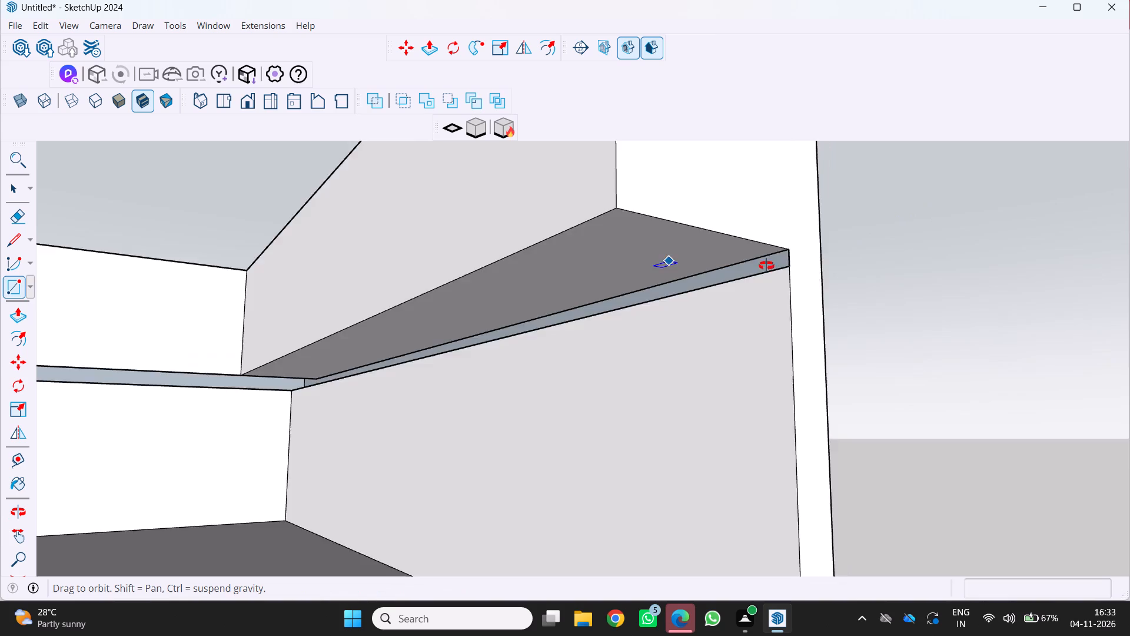
pyautogui.moveTo(766, 266); pyautogui.dragTo(651, 296, button='middle')
pyautogui.scroll(1, 597, 301)
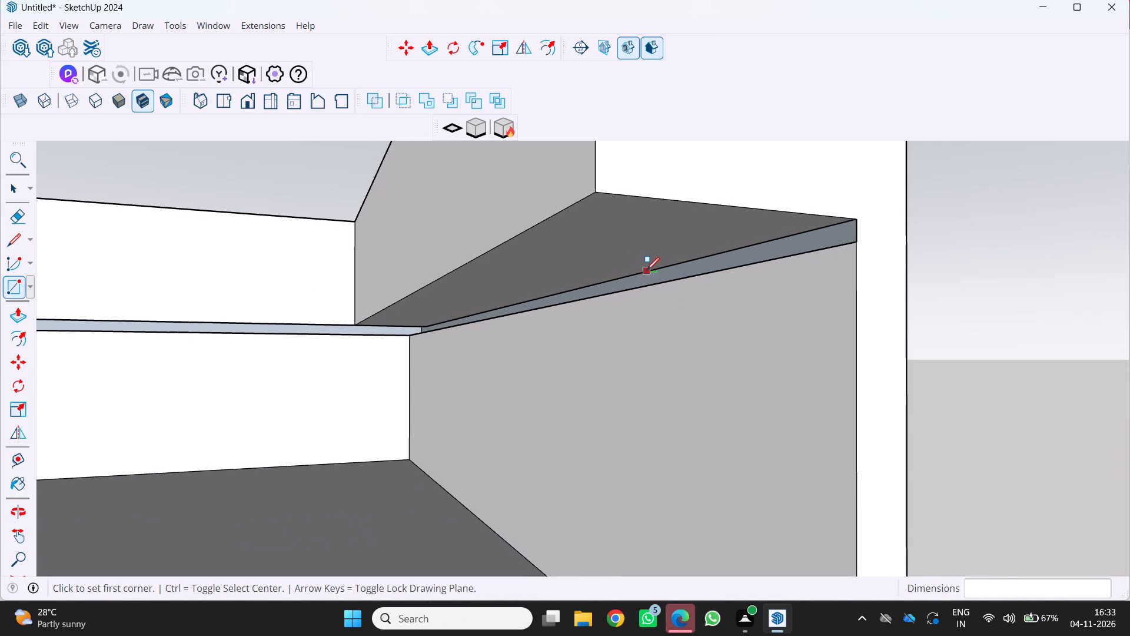
pyautogui.scroll(2, 647, 273)
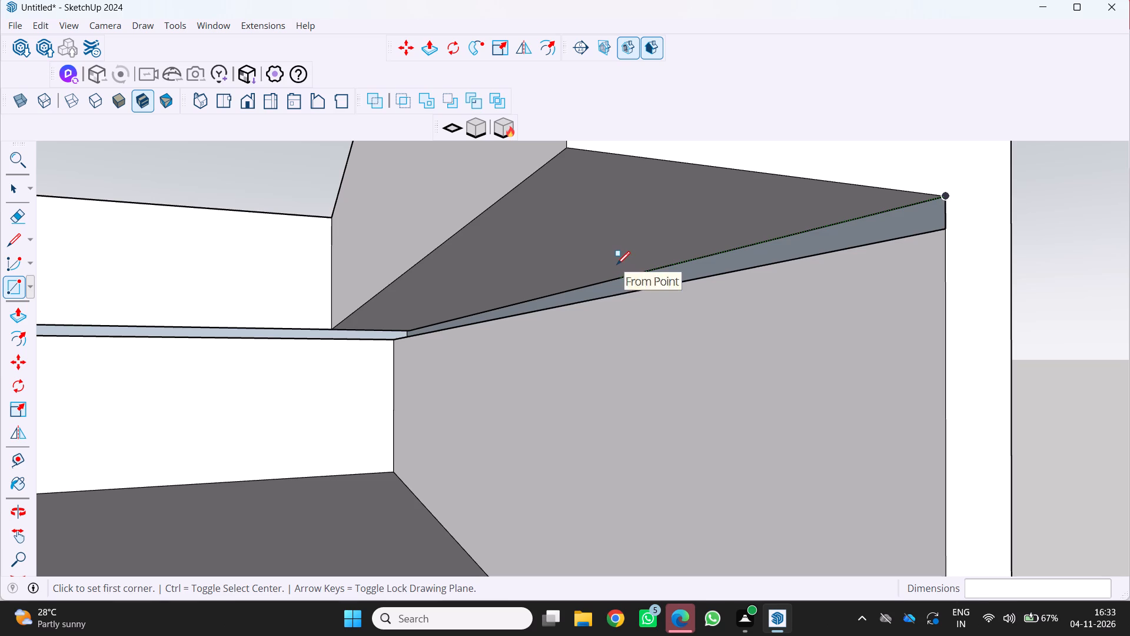
pyautogui.scroll(-2, 629, 322)
pyautogui.moveTo(629, 322); pyautogui.dragTo(697, 309, button='middle')
pyautogui.middleClick(697, 309)
pyautogui.scroll(-1, 697, 313)
pyautogui.moveTo(707, 313); pyautogui.dragTo(817, 276, button='middle')
pyautogui.scroll(1, 675, 338)
pyautogui.moveTo(675, 338); pyautogui.dragTo(766, 325, button='middle')
pyautogui.scroll(-5, 757, 319)
pyautogui.moveTo(762, 324); pyautogui.dragTo(653, 356, button='middle')
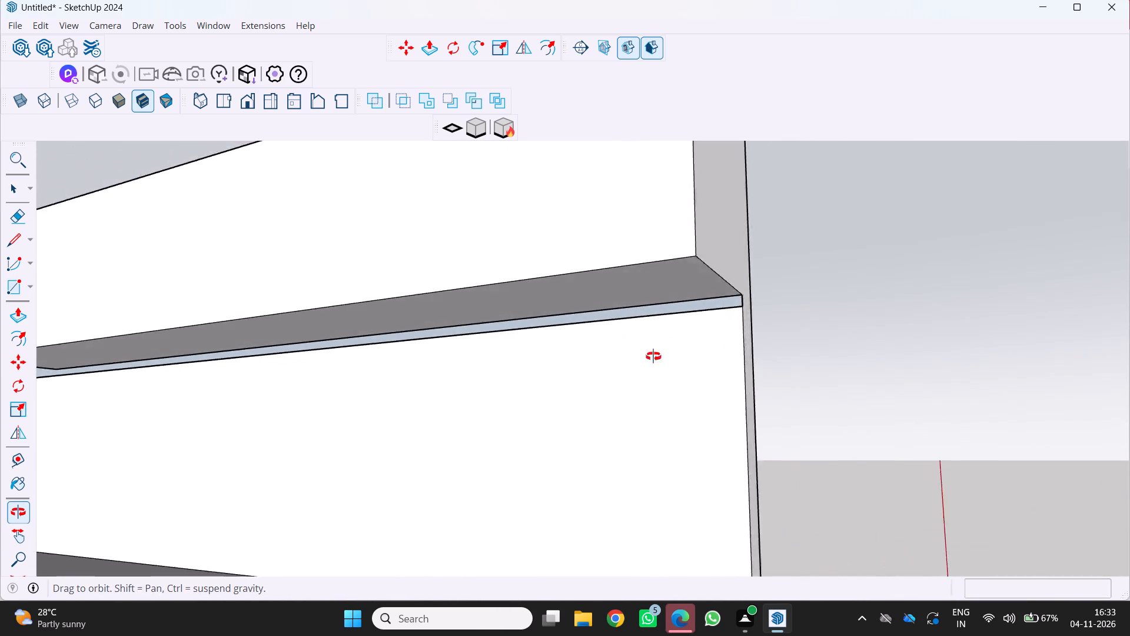
pyautogui.moveTo(653, 356); pyautogui.dragTo(599, 359, button='middle')
pyautogui.scroll(1, 616, 331)
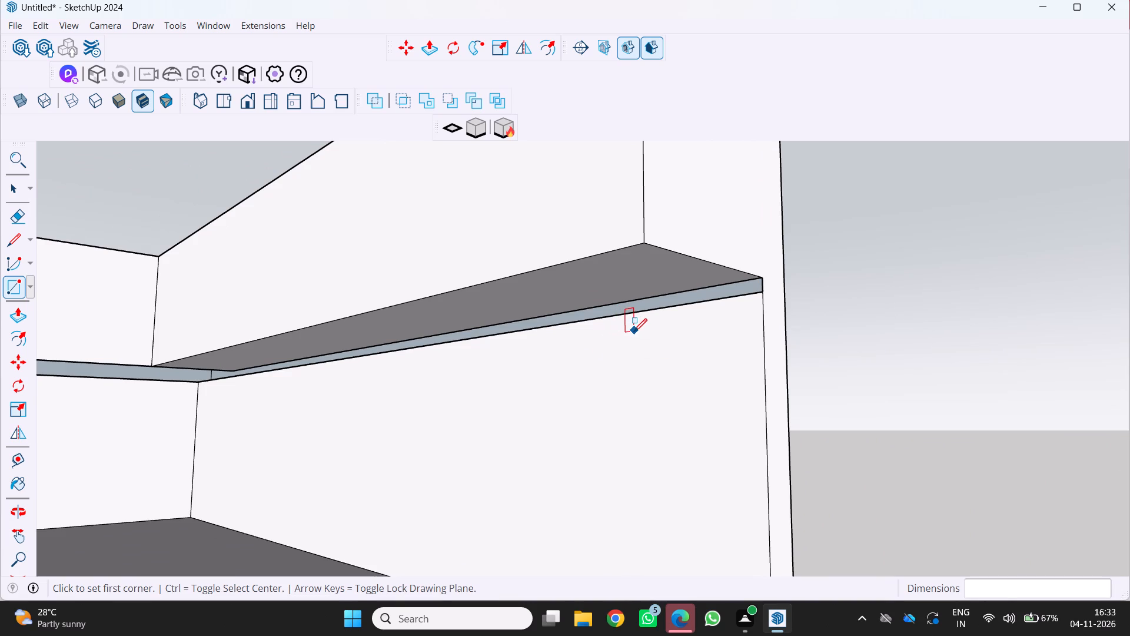
pyautogui.scroll(-9, 635, 329)
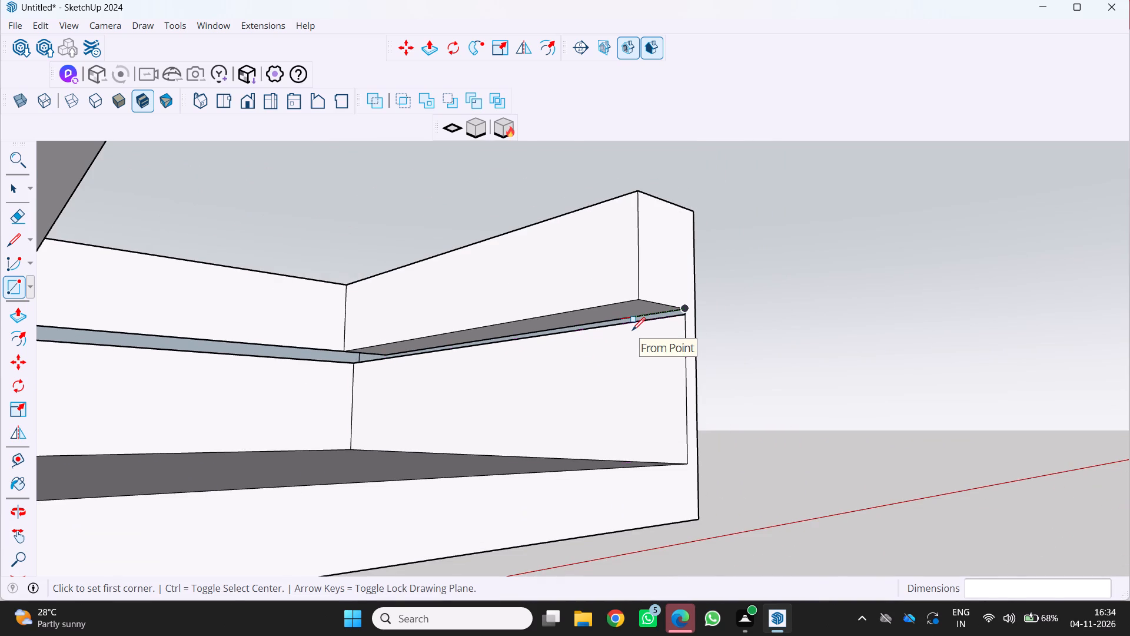
pyautogui.keyDown('shift'); pyautogui.moveTo(632, 330); pyautogui.dragTo(924, 320, button='middle'); pyautogui.keyUp('shift')
pyautogui.scroll(4, 825, 342)
pyautogui.scroll(1, 745, 347)
pyautogui.moveTo(743, 347); pyautogui.dragTo(753, 340, button='middle')
pyautogui.scroll(1, 743, 347)
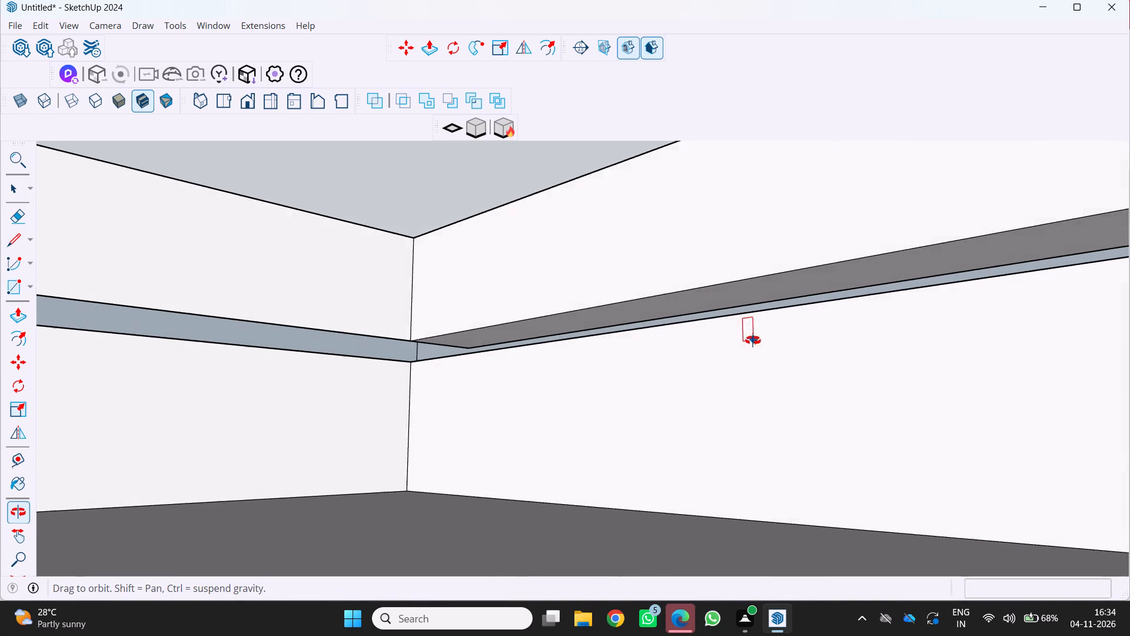
pyautogui.moveTo(753, 340); pyautogui.dragTo(776, 333, button='middle')
pyautogui.middleClick(776, 333)
pyautogui.scroll(-9, 775, 333)
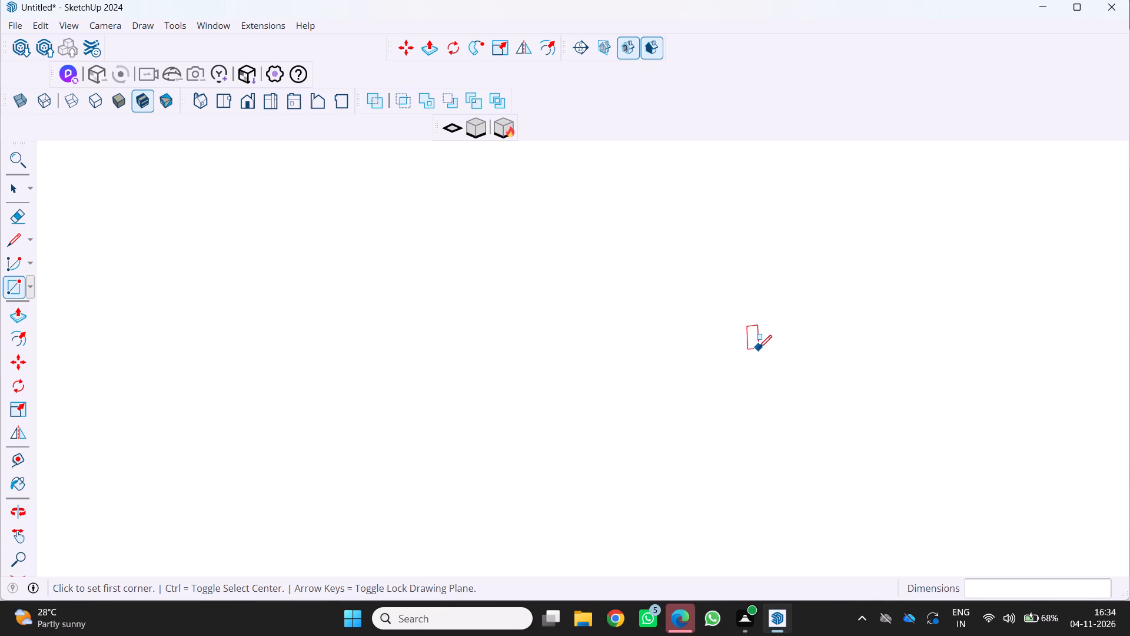
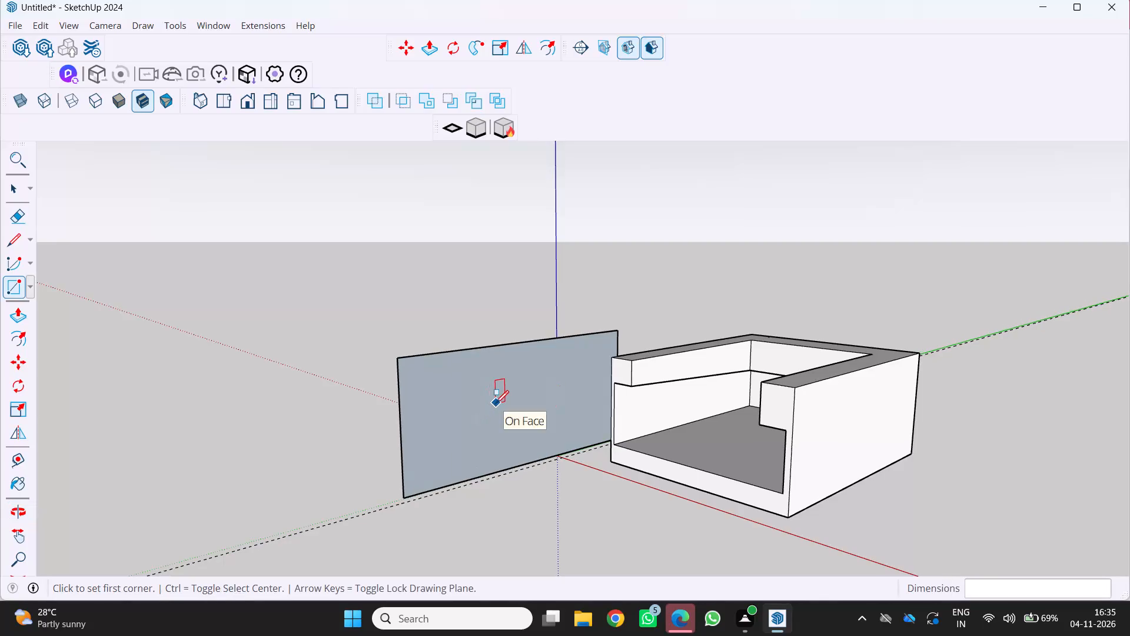
# Erase all four edges of the stray vertical rectangle standing beside the walled slab.
pyautogui.press('e')
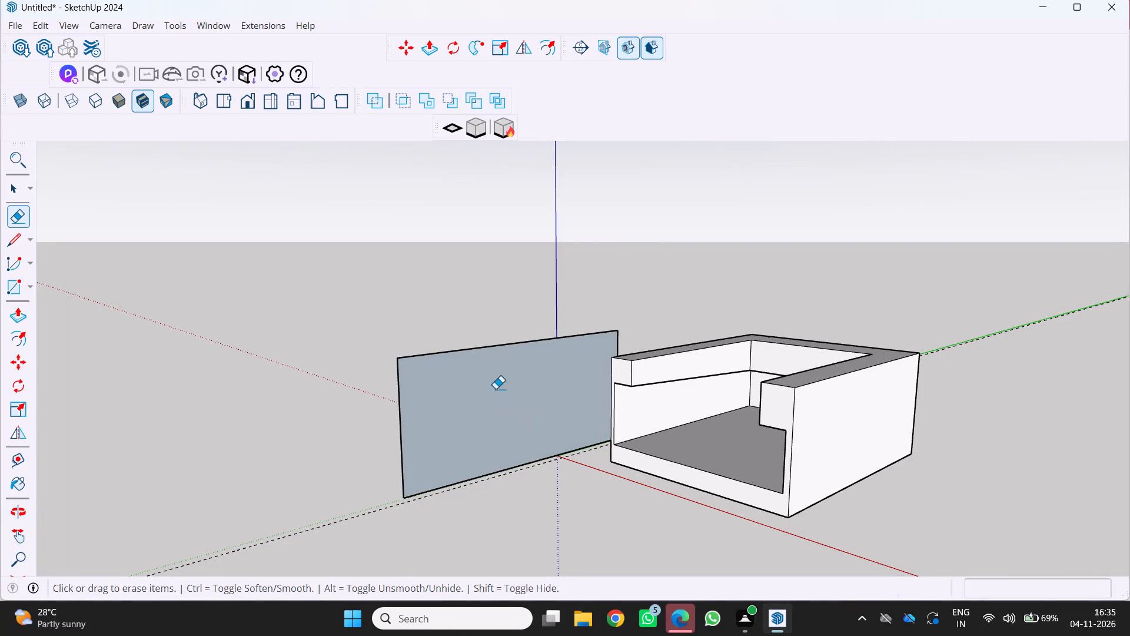
pyautogui.click(469, 348)
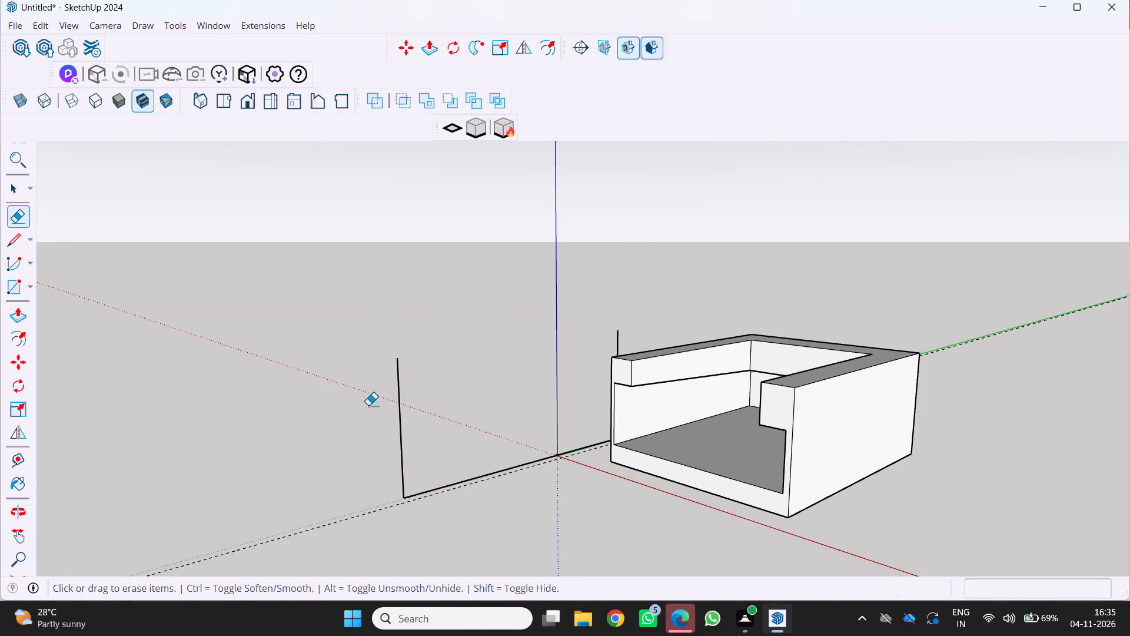
pyautogui.click(400, 391)
pyautogui.scroll(9, 458, 531)
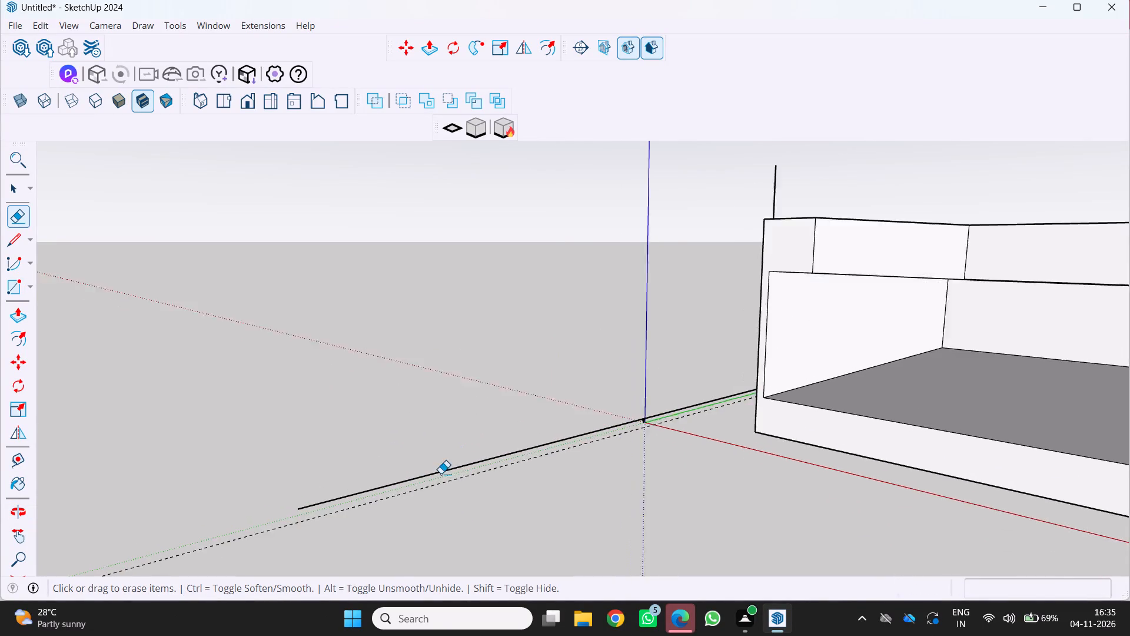
pyautogui.scroll(10, 441, 473)
pyautogui.click(446, 448)
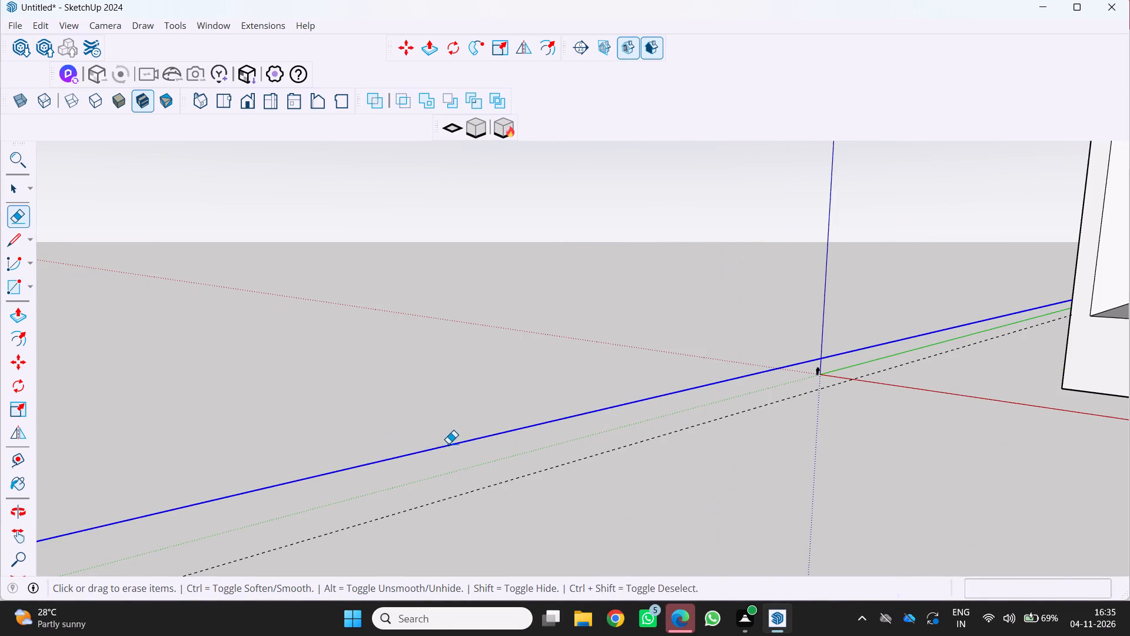
pyautogui.scroll(-19, 450, 443)
pyautogui.scroll(14, 665, 330)
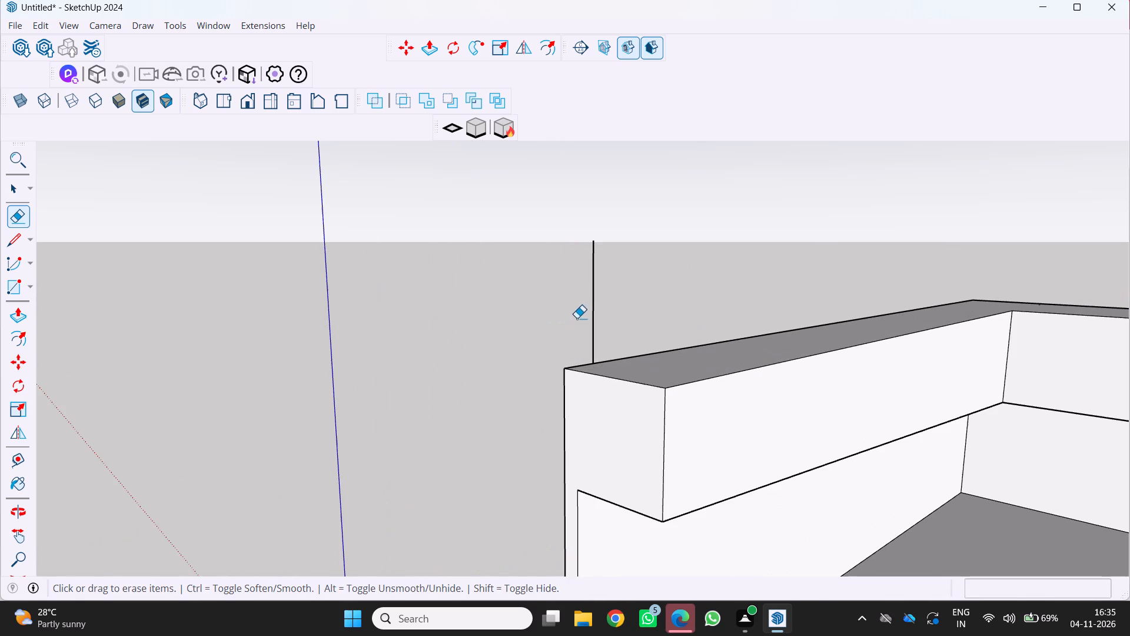
pyautogui.click(595, 297)
pyautogui.scroll(-7, 595, 297)
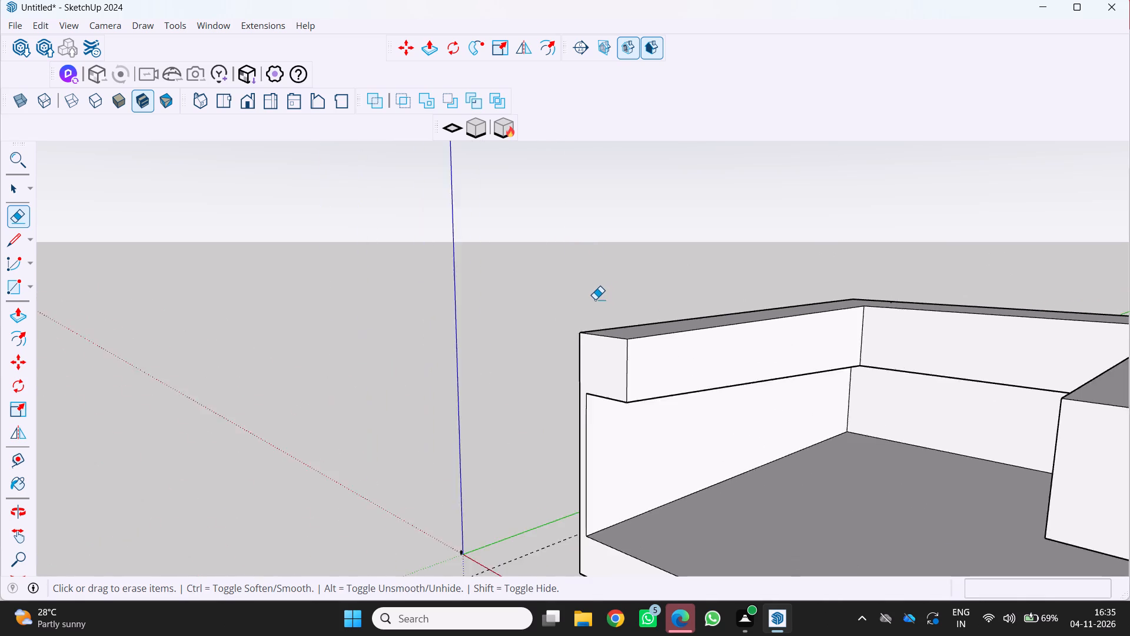
pyautogui.scroll(-9, 595, 299)
# Erase the lower edge of the narrow strip between the right band's underside and the inner wall below.
pyautogui.moveTo(642, 368); pyautogui.dragTo(743, 359, button='middle')
pyautogui.scroll(6, 703, 355)
pyautogui.moveTo(653, 346); pyautogui.dragTo(766, 323, button='middle')
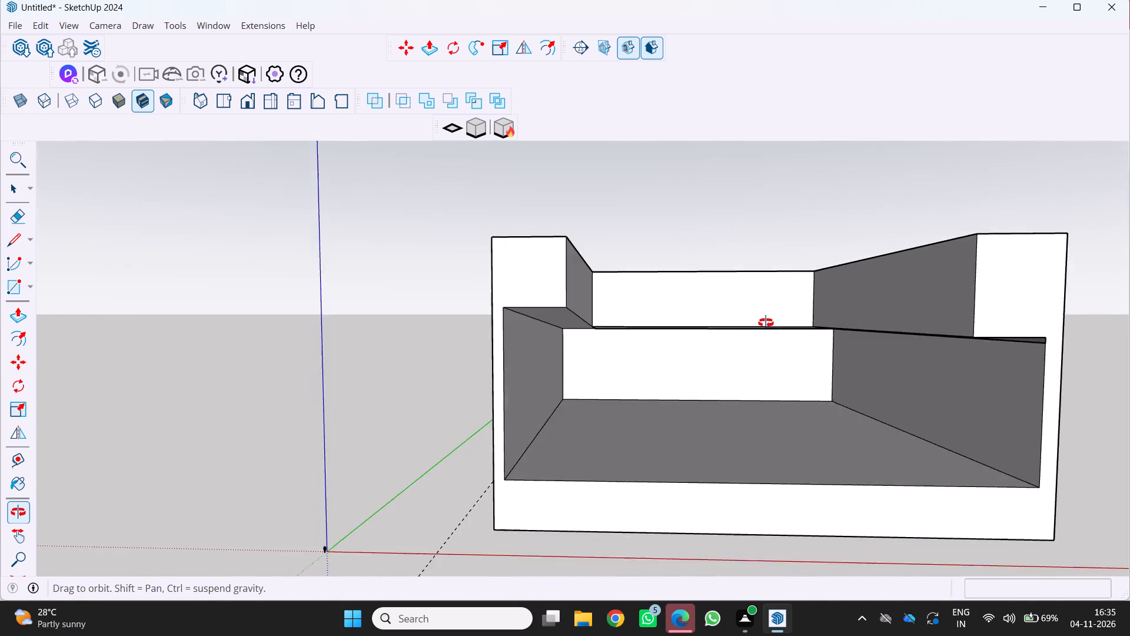
pyautogui.moveTo(766, 323); pyautogui.dragTo(782, 314, button='middle')
pyautogui.middleClick(782, 314)
pyautogui.middleClick(782, 314)
pyautogui.moveTo(665, 358); pyautogui.dragTo(755, 353, button='middle')
pyautogui.scroll(1, 670, 359)
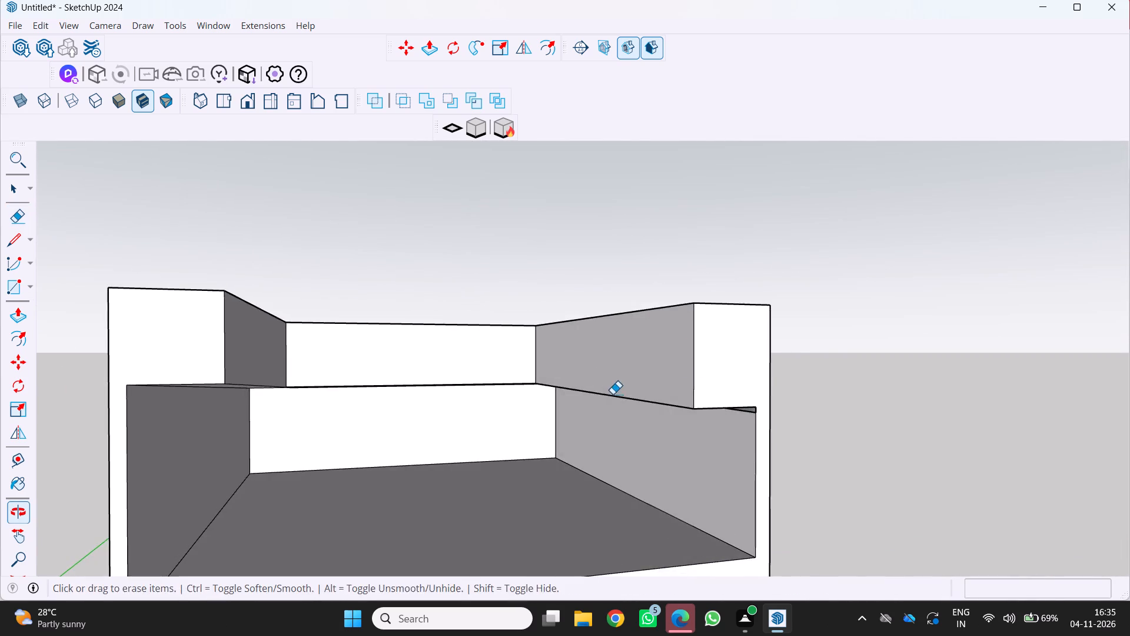
pyautogui.scroll(2, 610, 395)
pyautogui.moveTo(611, 395); pyautogui.dragTo(762, 320, button='middle')
pyautogui.middleClick(762, 320)
pyautogui.scroll(4, 772, 344)
pyautogui.scroll(4, 749, 392)
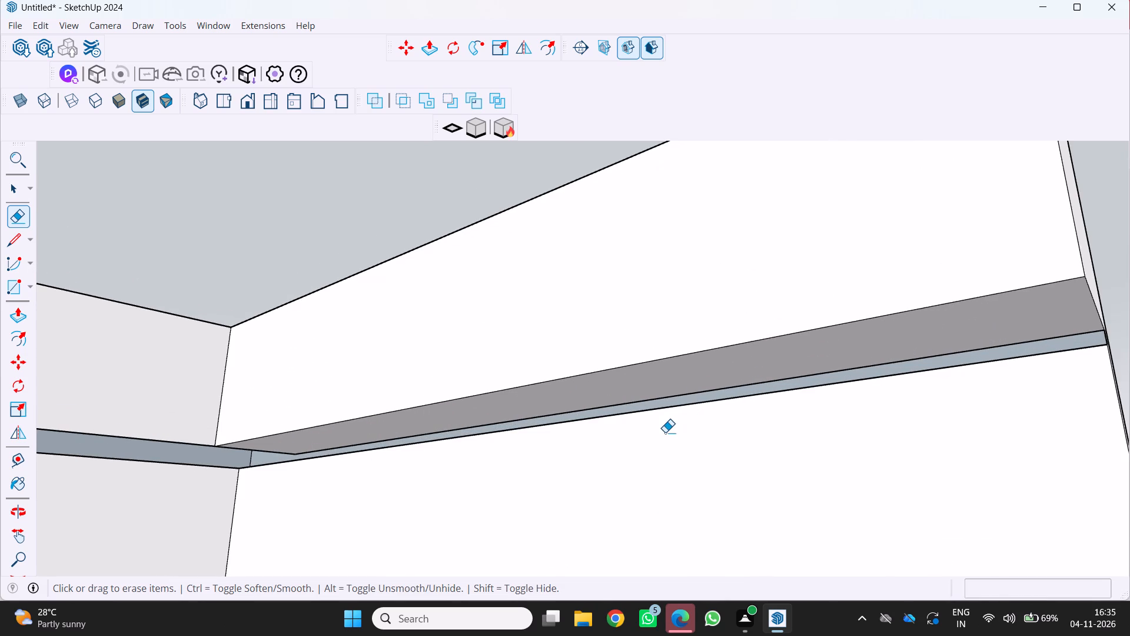
pyautogui.scroll(3, 665, 432)
pyautogui.click(713, 395)
pyautogui.click(711, 389)
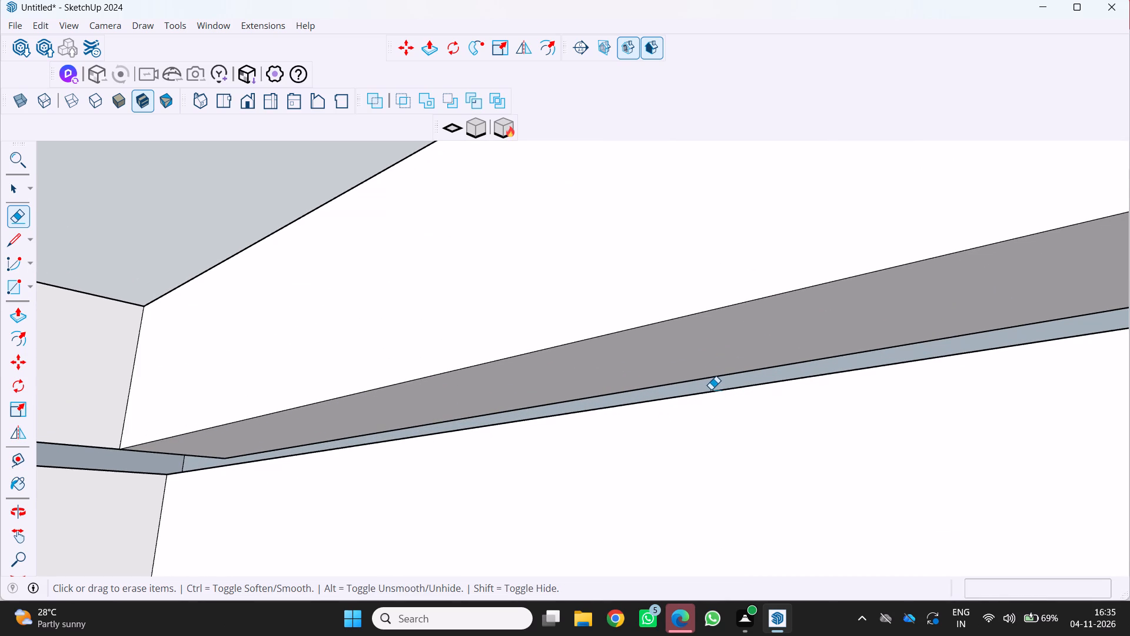
pyautogui.click(706, 390)
pyautogui.click(699, 396)
pyautogui.scroll(-6, 702, 396)
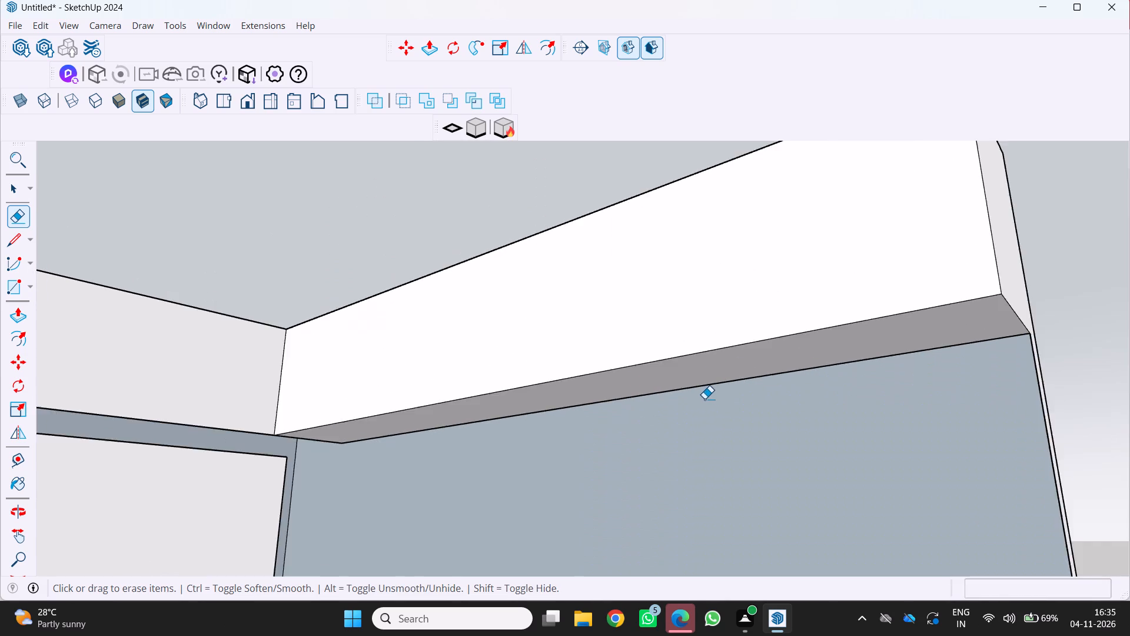
pyautogui.scroll(-12, 704, 399)
# Examine the undersides of the back and side bands and the inner walls below them from the front and from beneath.
pyautogui.moveTo(700, 404); pyautogui.dragTo(414, 458, button='middle')
pyautogui.scroll(2, 664, 438)
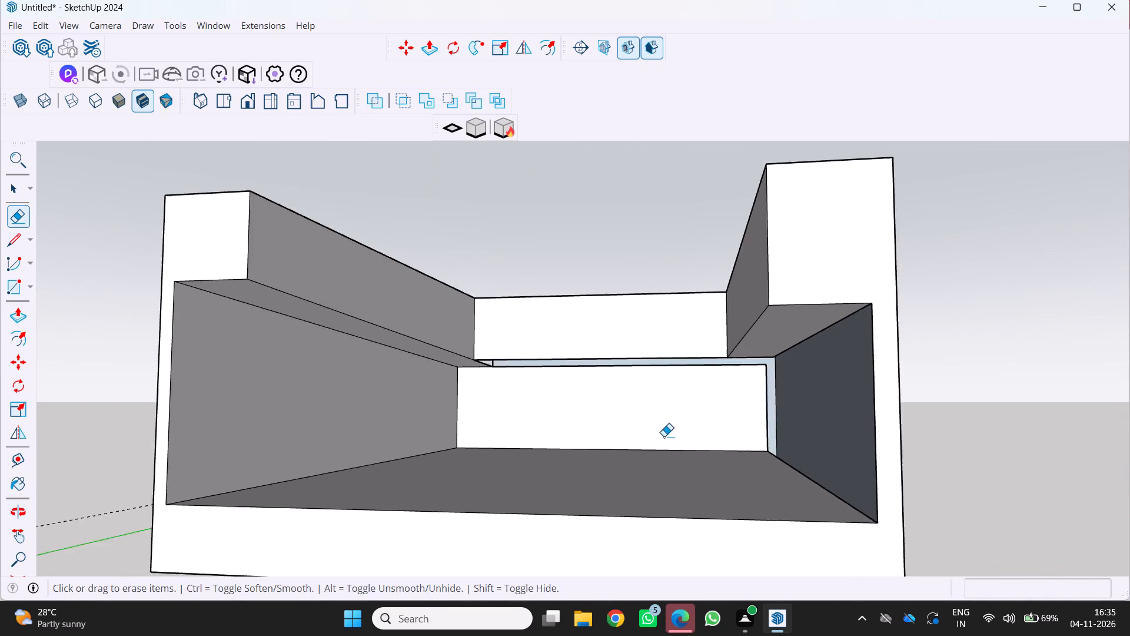
pyautogui.scroll(2, 664, 436)
pyautogui.moveTo(675, 428); pyautogui.dragTo(771, 436, button='middle')
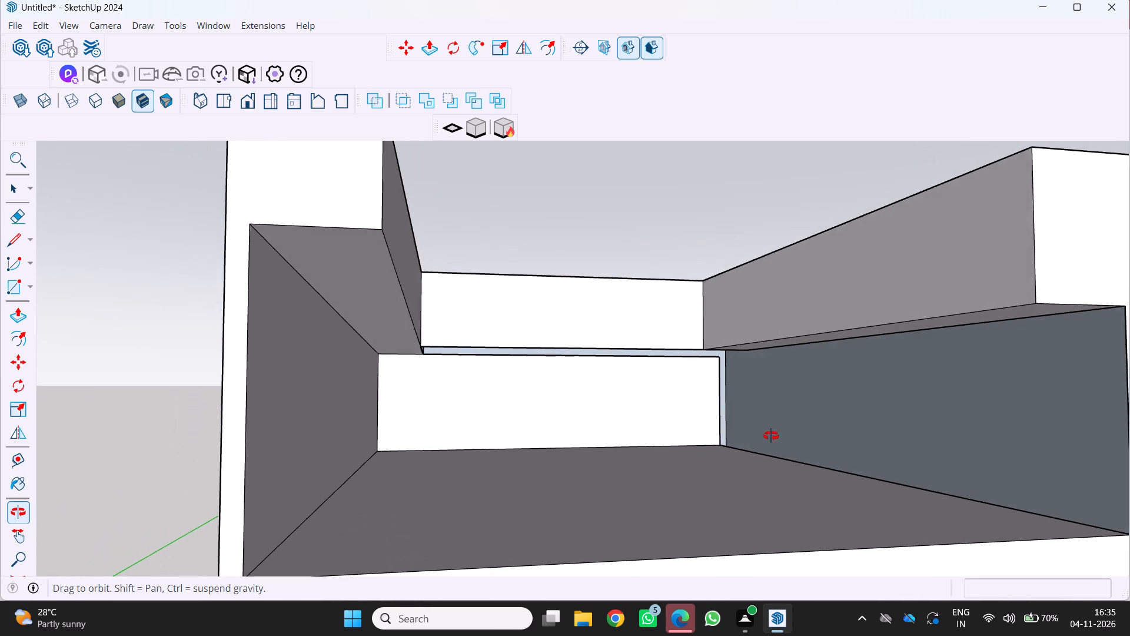
pyautogui.moveTo(771, 436); pyautogui.dragTo(762, 436, button='middle')
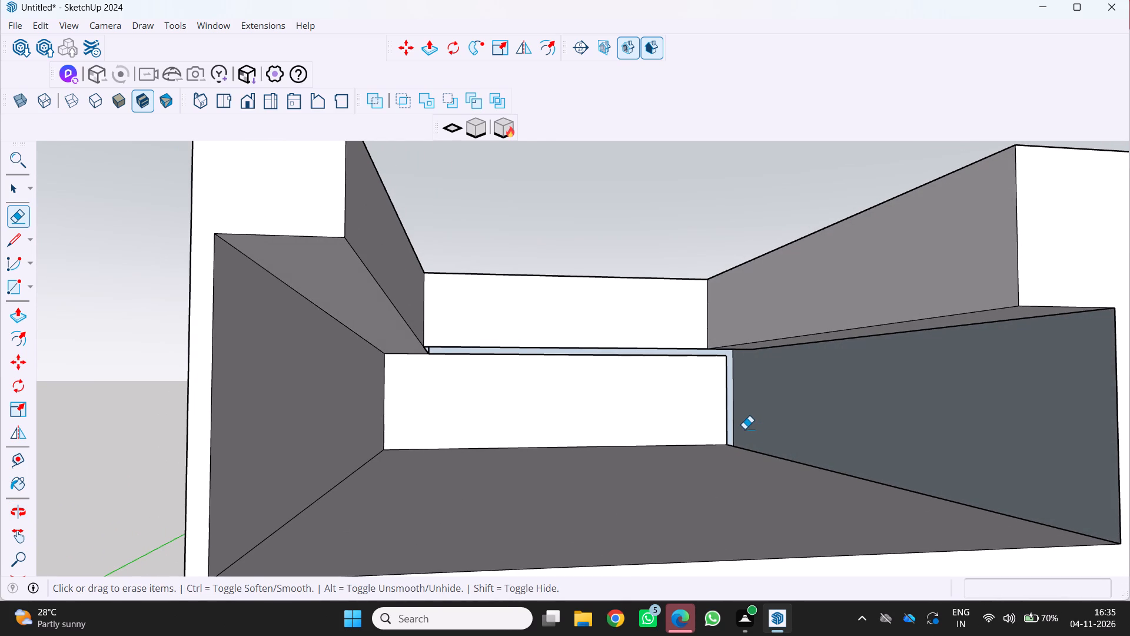
pyautogui.scroll(-4, 762, 415)
pyautogui.moveTo(761, 415); pyautogui.dragTo(741, 340, button='middle')
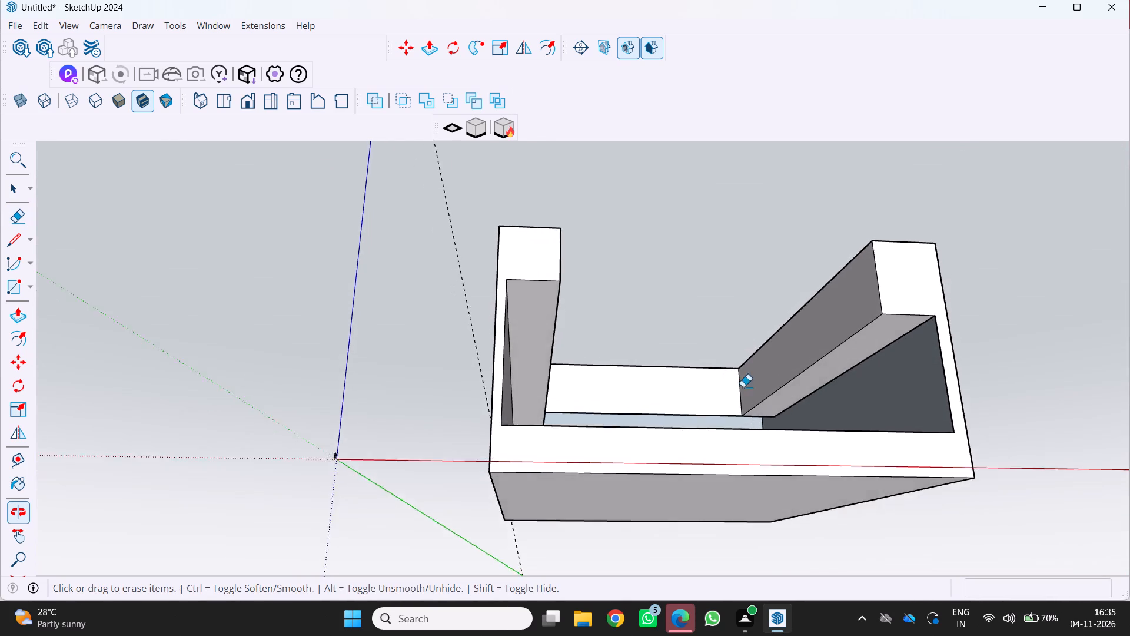
pyautogui.scroll(14, 736, 400)
pyautogui.moveTo(764, 429); pyautogui.dragTo(799, 373, button='middle')
pyautogui.scroll(-3, 800, 376)
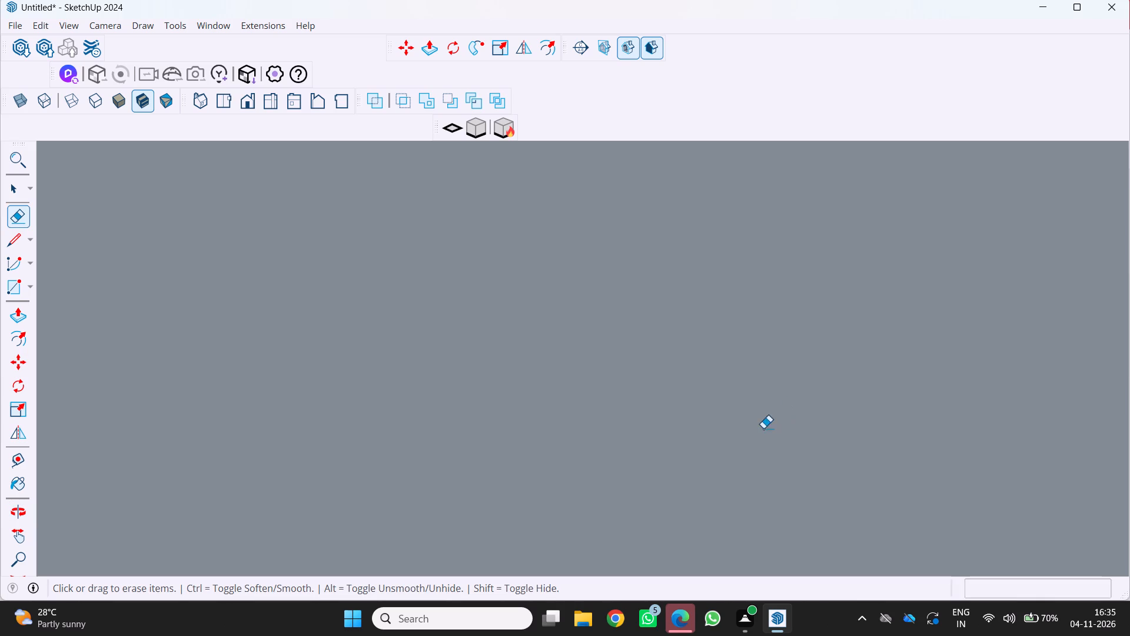
pyautogui.scroll(-20, 755, 436)
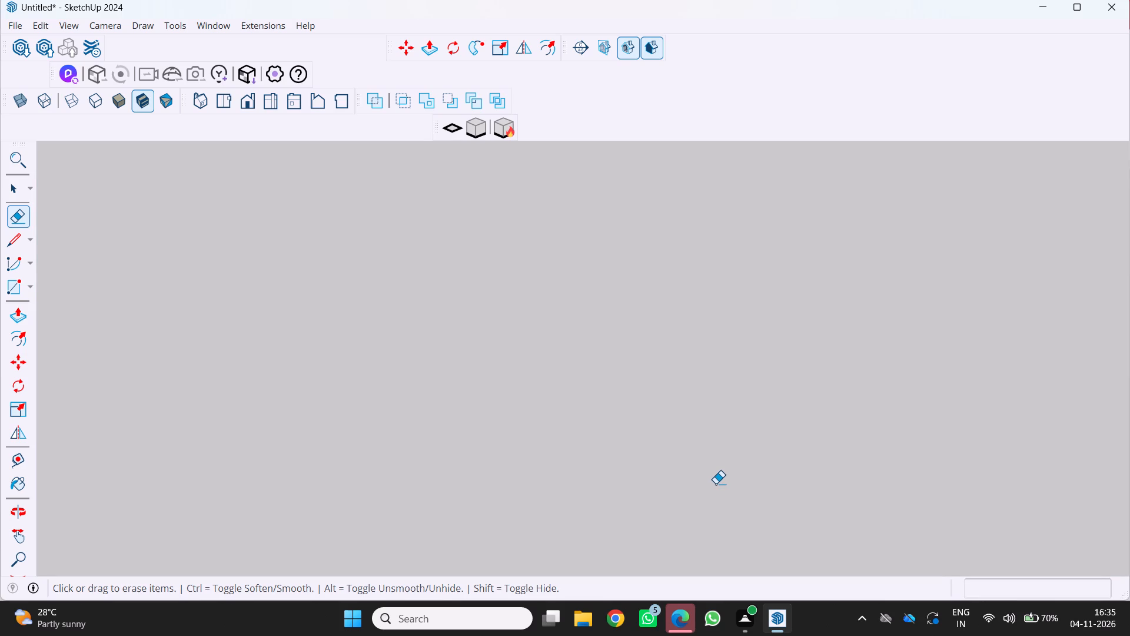
pyautogui.scroll(-20, 717, 483)
pyautogui.scroll(-13, 717, 483)
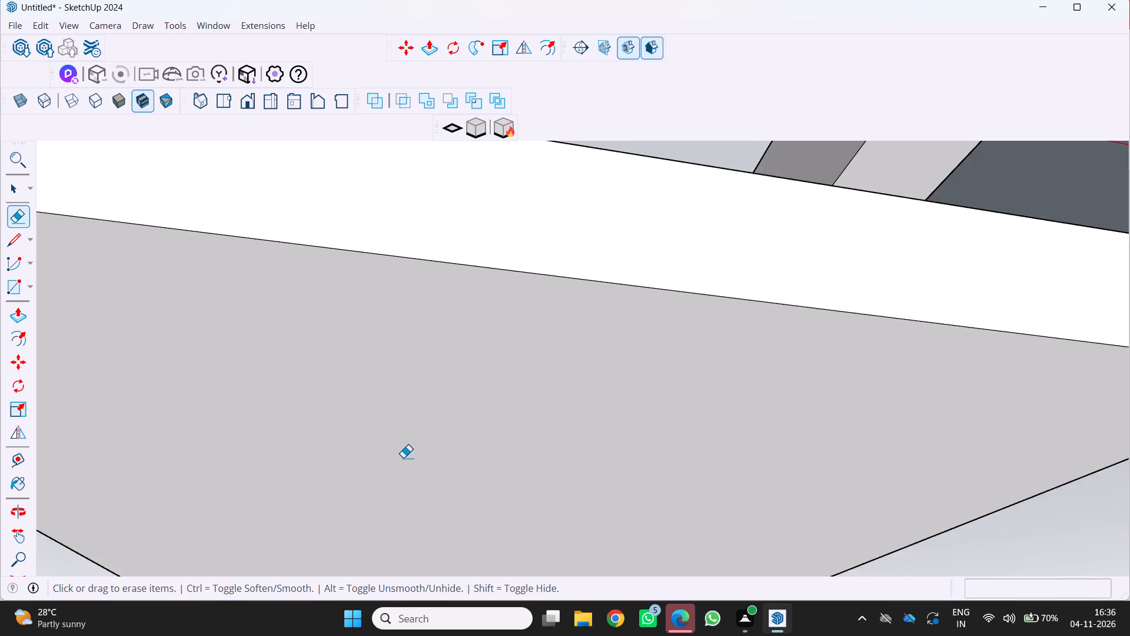
pyautogui.scroll(-10, 403, 458)
pyautogui.moveTo(506, 391); pyautogui.dragTo(524, 461, button='middle')
pyautogui.scroll(4, 487, 390)
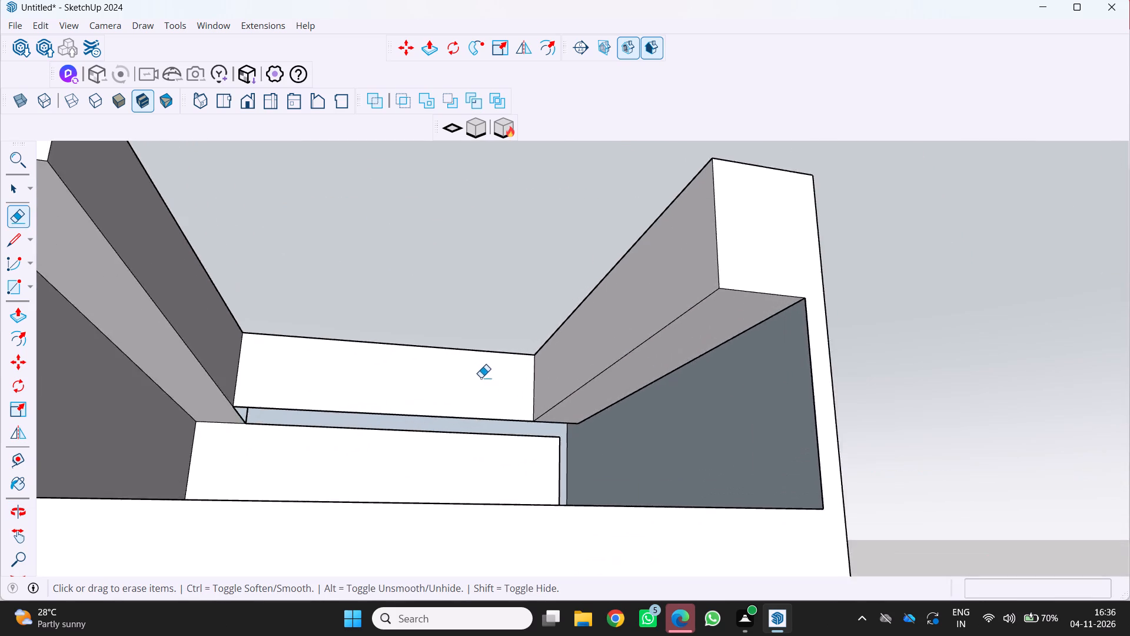
pyautogui.scroll(8, 481, 377)
pyautogui.moveTo(493, 419); pyautogui.dragTo(551, 377, button='middle')
pyautogui.scroll(-9, 534, 393)
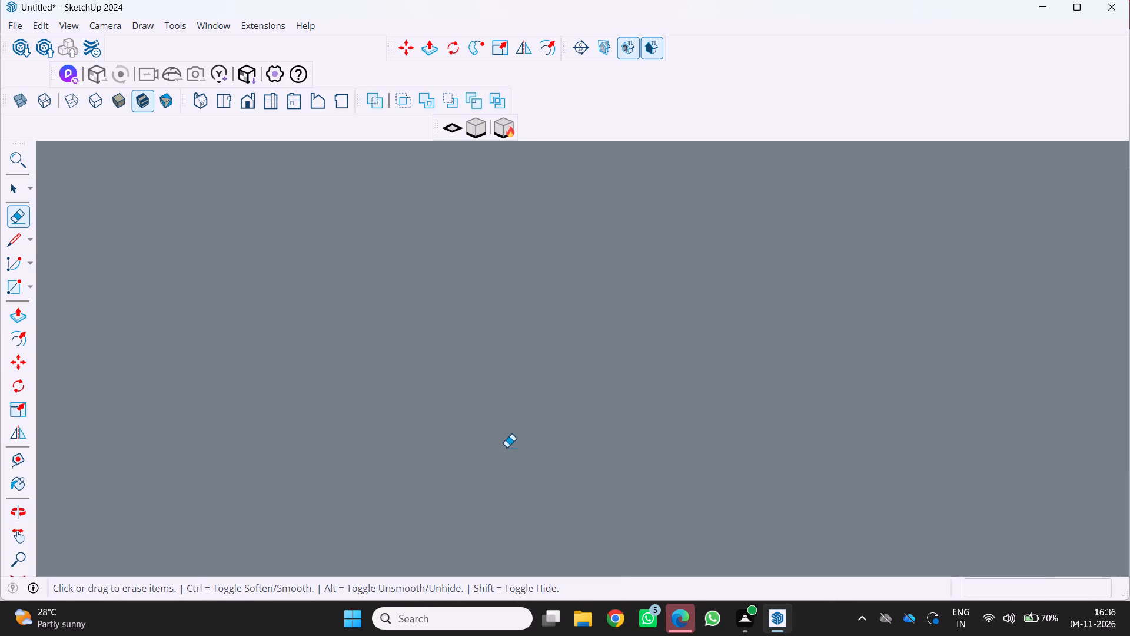
pyautogui.moveTo(507, 447); pyautogui.dragTo(482, 518, button='middle')
pyautogui.middleClick(481, 515)
pyautogui.scroll(1, 474, 495)
pyautogui.scroll(-20, 487, 440)
pyautogui.scroll(-4, 487, 440)
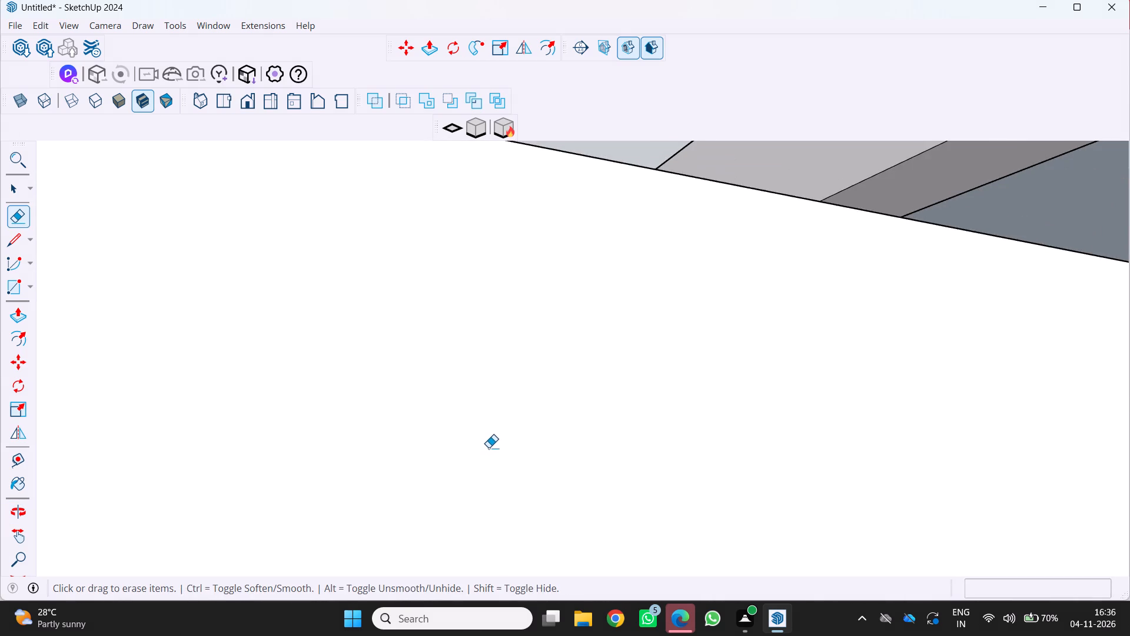
pyautogui.scroll(-9, 488, 448)
pyautogui.moveTo(569, 400); pyautogui.dragTo(553, 430, button='middle')
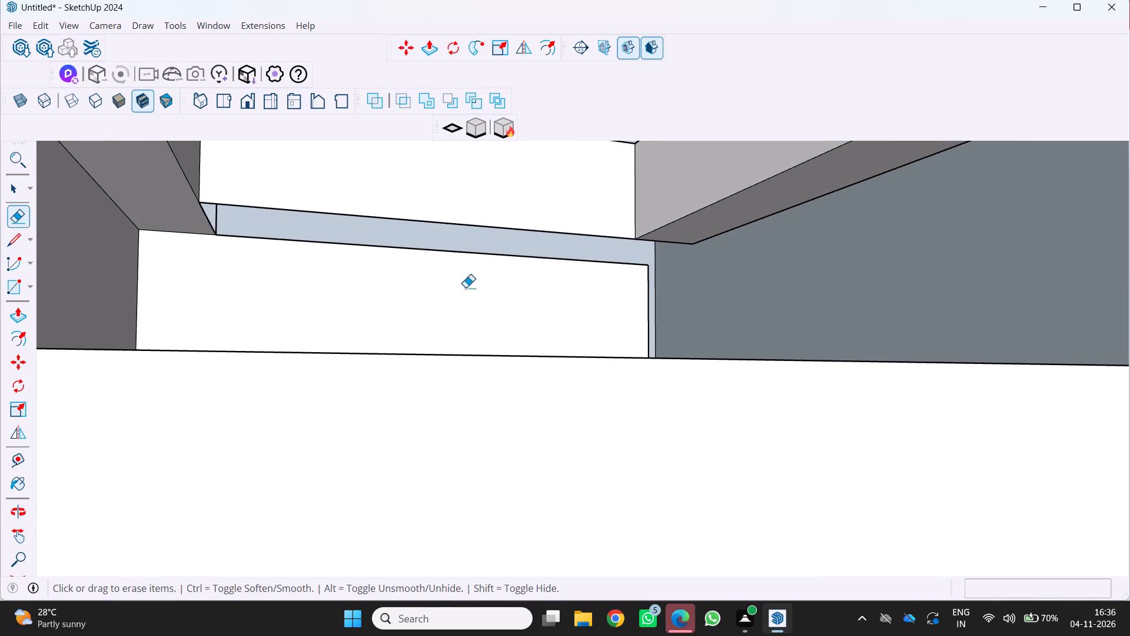
pyautogui.moveTo(437, 270); pyautogui.dragTo(531, 286, button='middle')
pyautogui.middleClick(532, 286)
pyautogui.middleClick(532, 286)
pyautogui.scroll(-5, 532, 286)
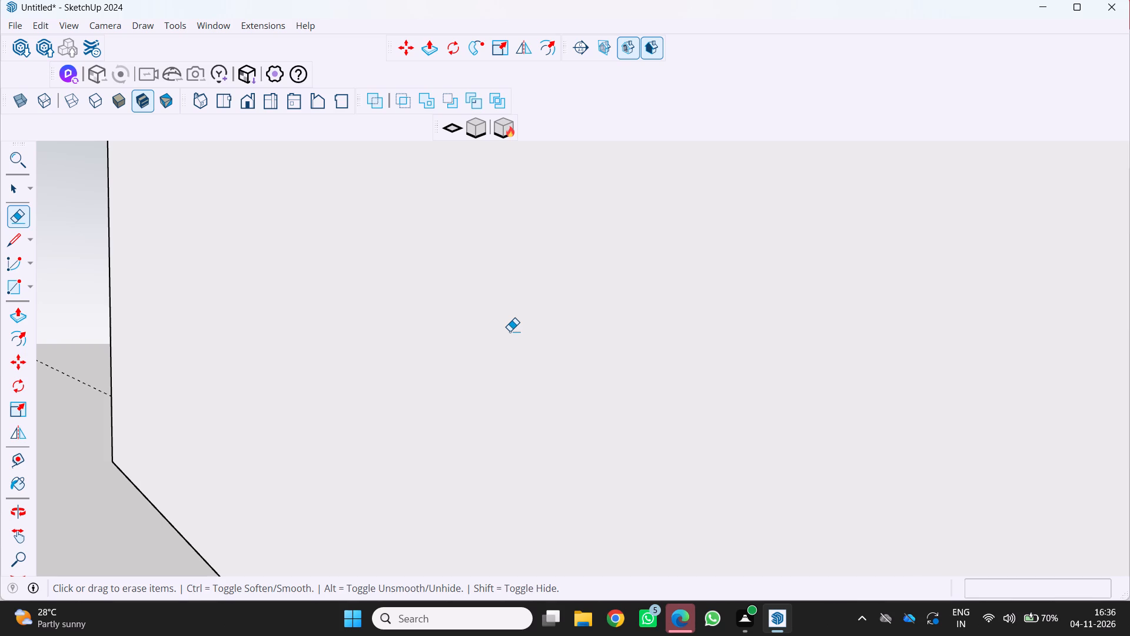
pyautogui.scroll(-12, 573, 418)
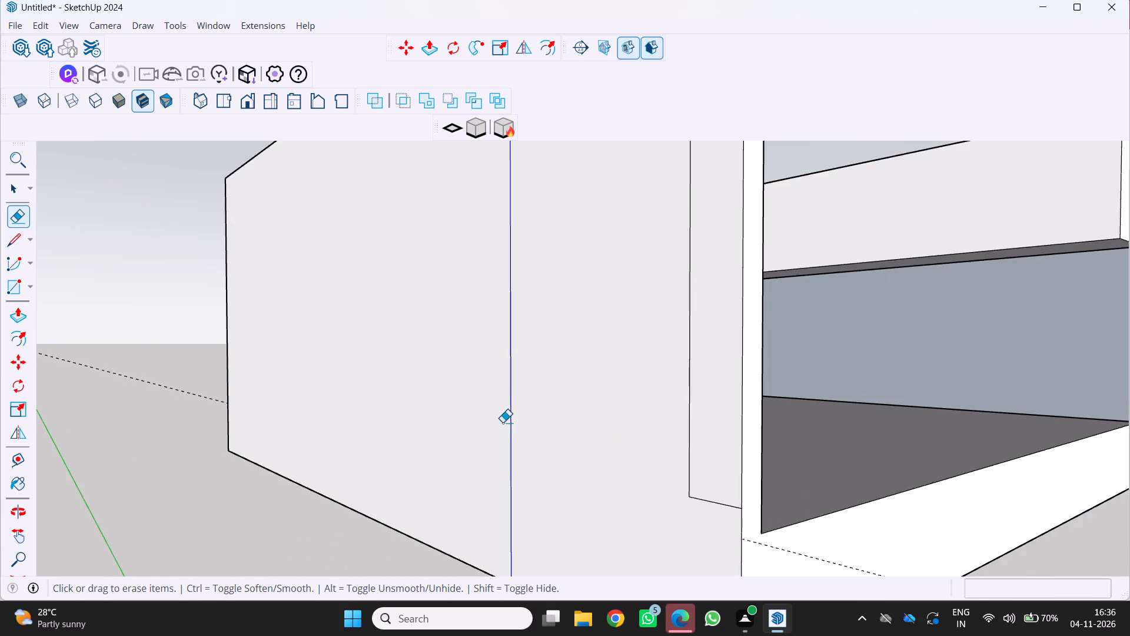
pyautogui.scroll(-5, 503, 422)
# Draw a rectangle about 477' by 109' under the back band, from the left band's inner back corner to the right end of the back wall's top edge.
pyautogui.moveTo(510, 413); pyautogui.dragTo(348, 358, button='middle')
pyautogui.scroll(1, 510, 412)
pyautogui.scroll(5, 561, 363)
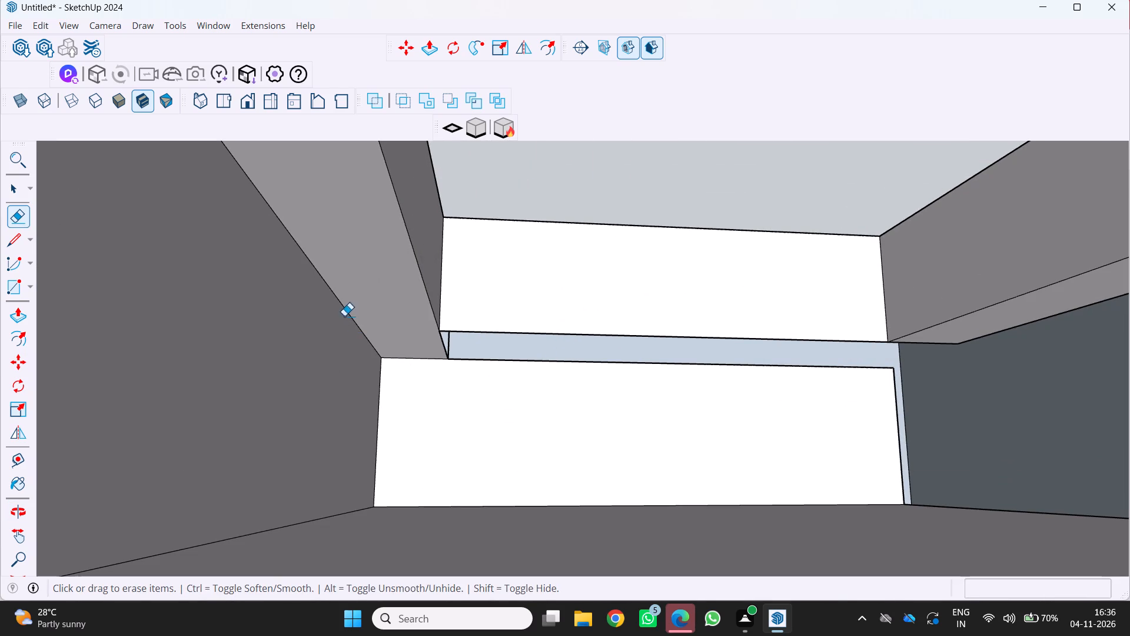
pyautogui.press('r')
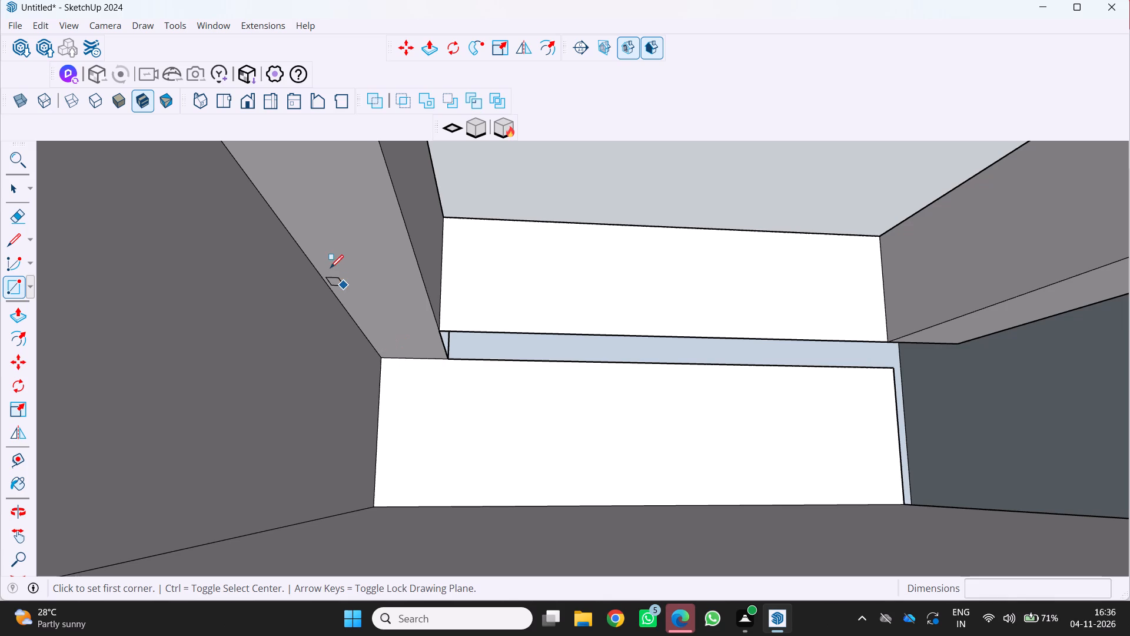
pyautogui.scroll(7, 446, 344)
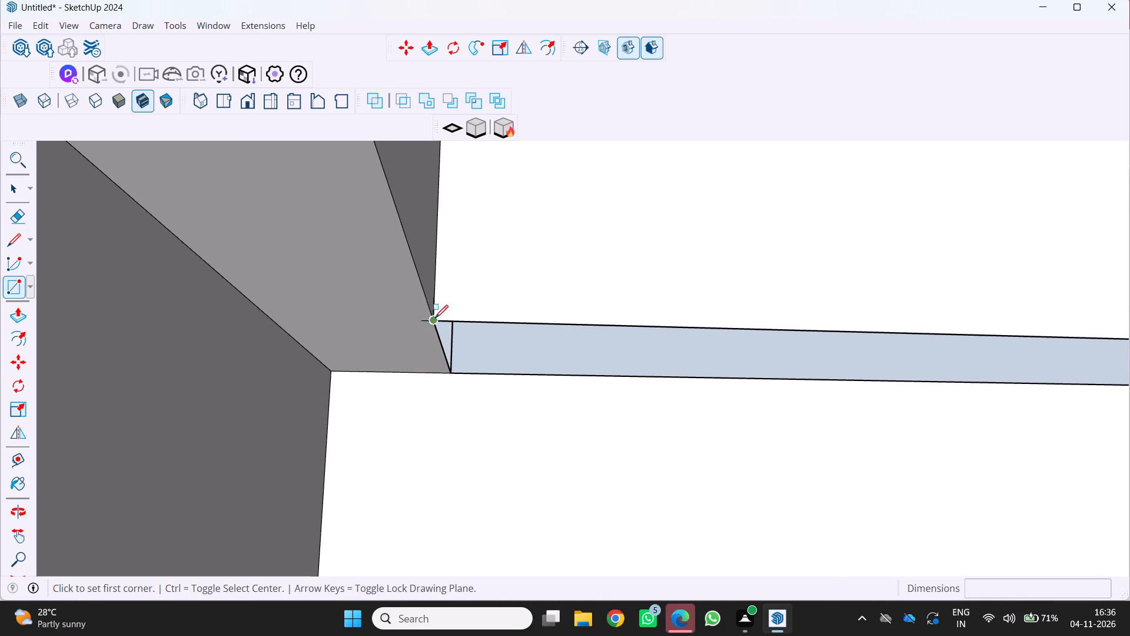
pyautogui.click(435, 322)
pyautogui.scroll(-6, 439, 316)
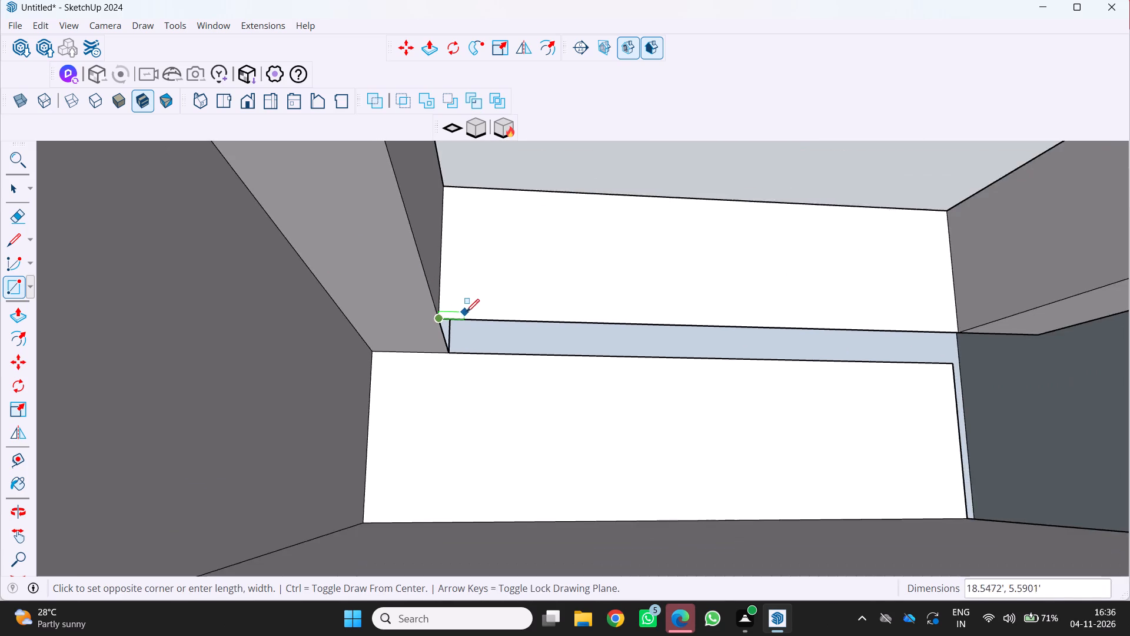
pyautogui.scroll(-4, 470, 310)
pyautogui.scroll(8, 753, 378)
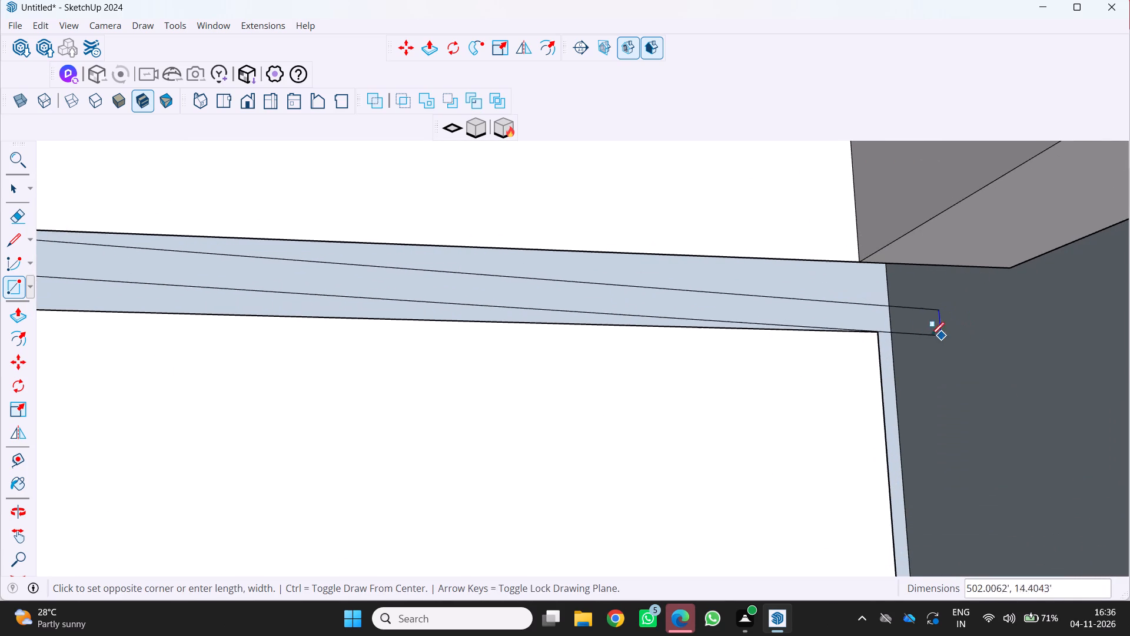
pyautogui.scroll(7, 917, 334)
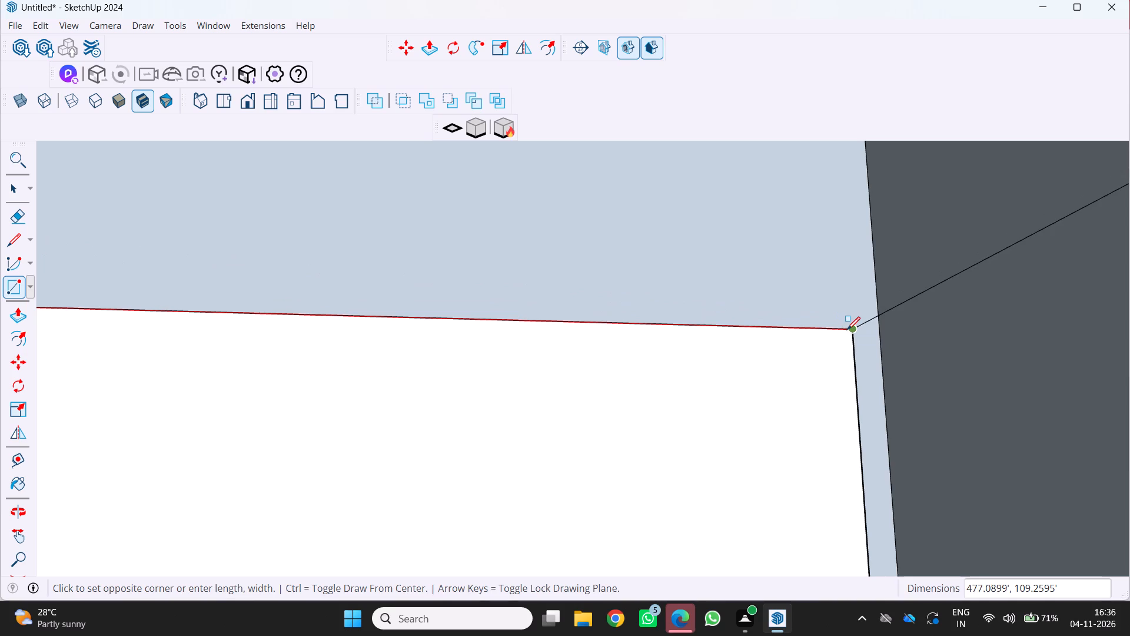
pyautogui.click(848, 330)
# Examine the undersides of the bands and the inner walls from the front of the opening.
pyautogui.scroll(-18, 850, 330)
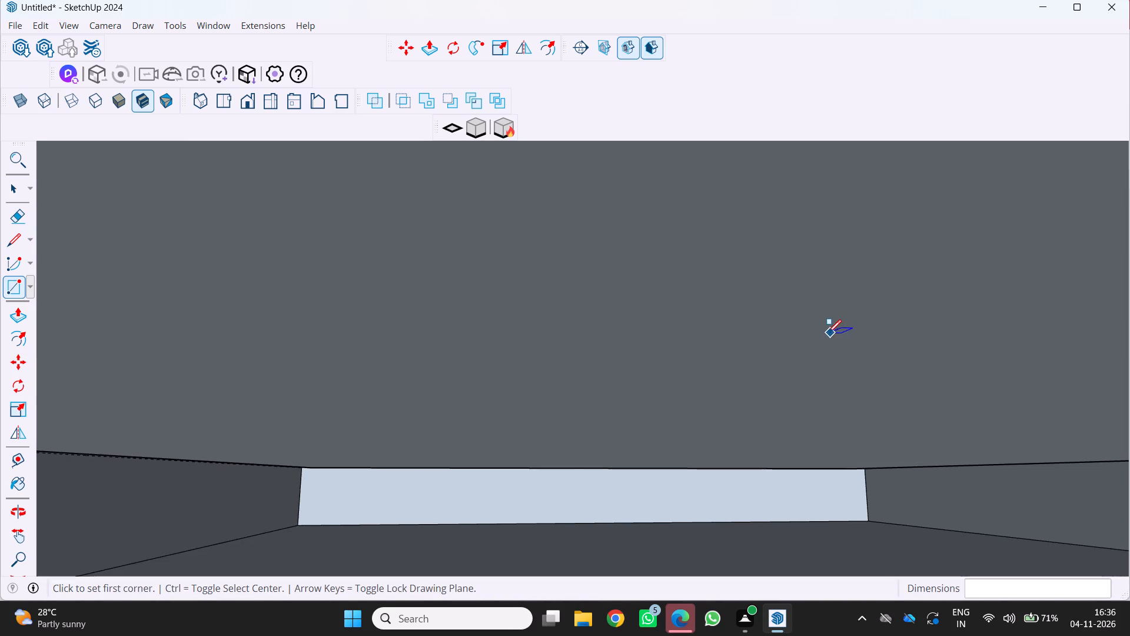
pyautogui.scroll(-7, 828, 333)
pyautogui.scroll(-17, 741, 323)
pyautogui.scroll(-6, 667, 315)
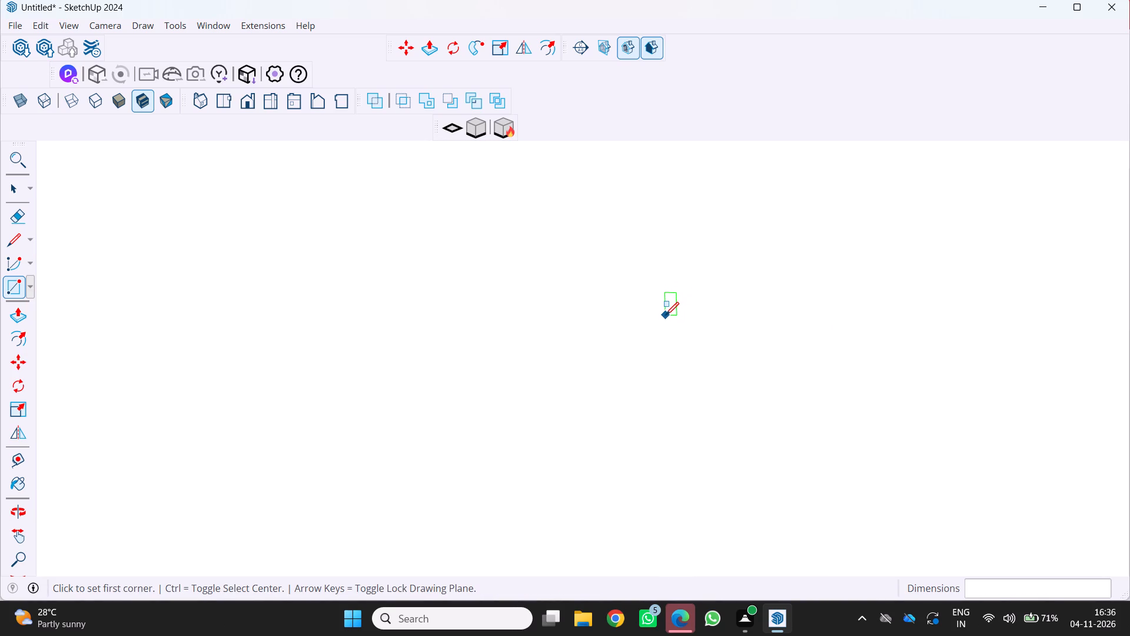
pyautogui.scroll(-6, 663, 315)
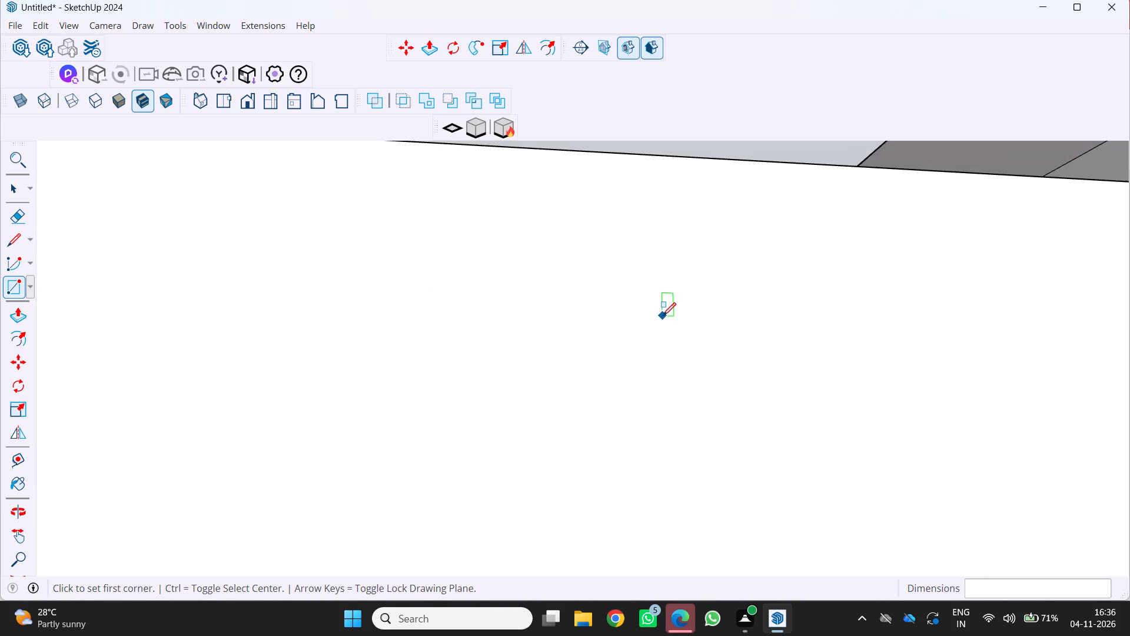
pyautogui.scroll(-10, 663, 316)
pyautogui.moveTo(660, 316); pyautogui.dragTo(586, 360, button='middle')
pyautogui.scroll(-8, 586, 360)
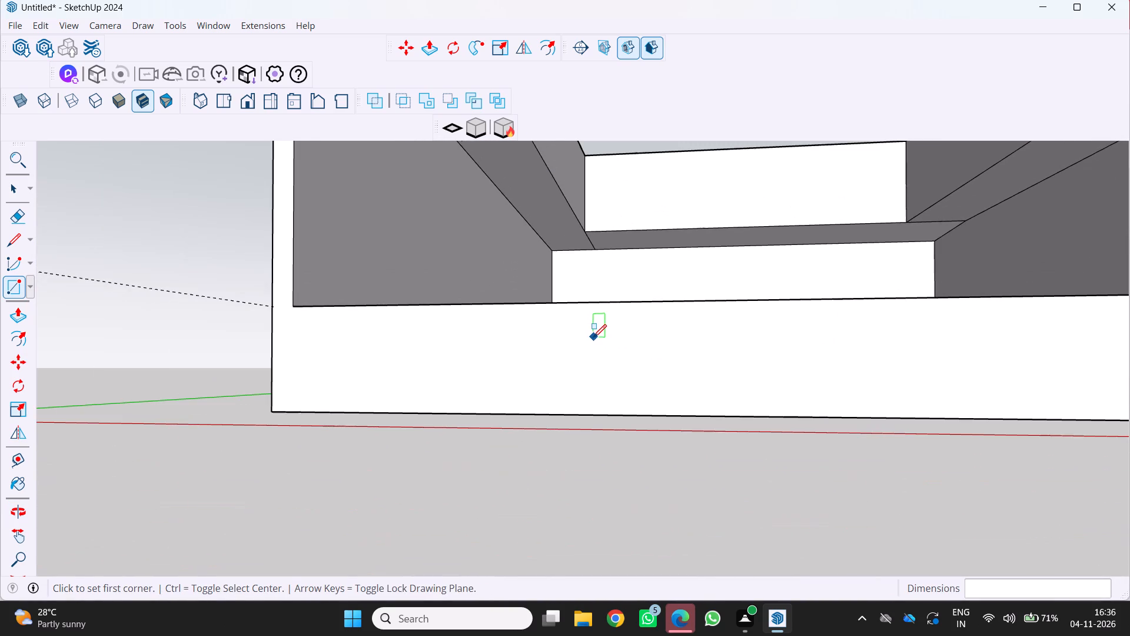
# Draw a vertical line about 76' tall across the left band's inner face, near its front end.
pyautogui.scroll(-6, 659, 291)
pyautogui.moveTo(642, 303); pyautogui.dragTo(482, 356, button='middle')
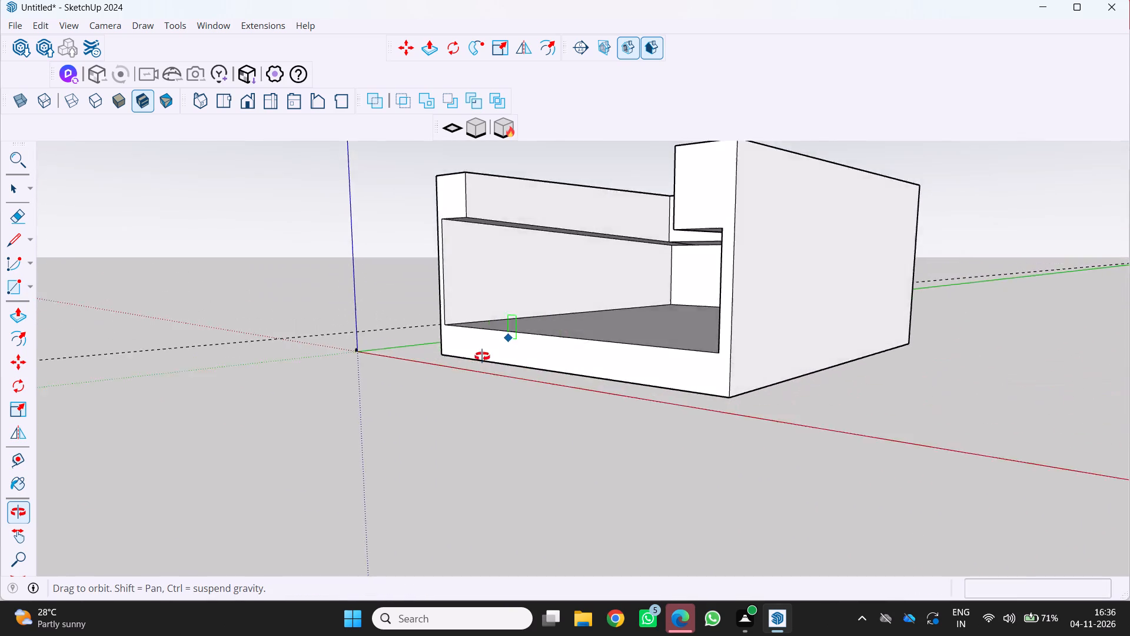
pyautogui.moveTo(482, 356); pyautogui.dragTo(638, 460, button='middle')
pyautogui.scroll(2, 600, 382)
pyautogui.moveTo(580, 380); pyautogui.dragTo(558, 383, button='middle')
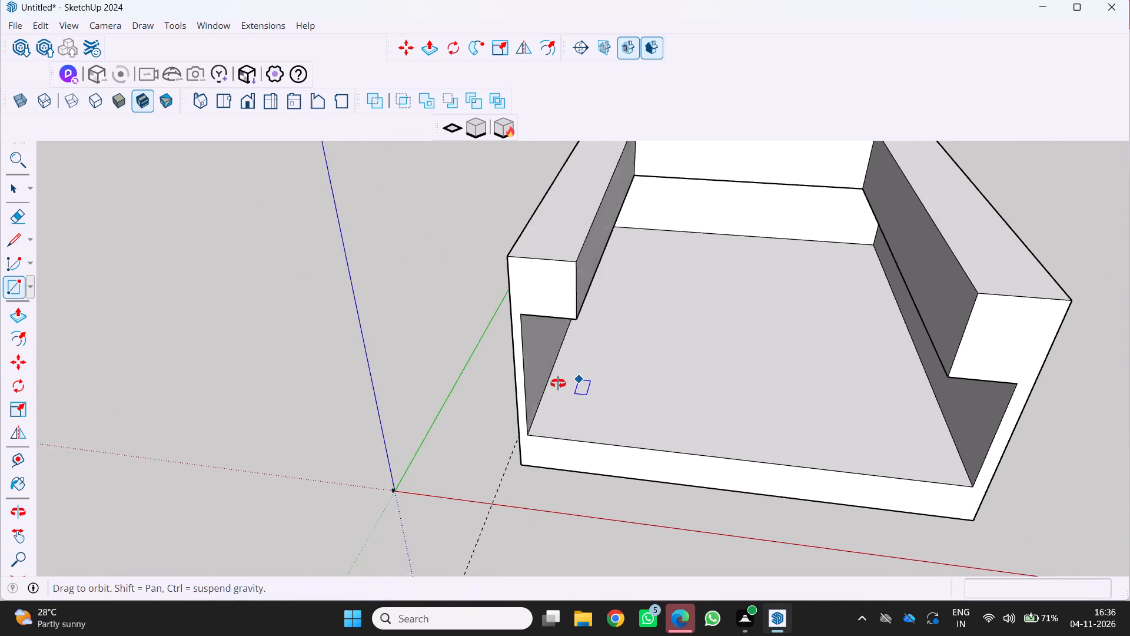
pyautogui.moveTo(558, 383); pyautogui.dragTo(406, 333, button='middle')
pyautogui.scroll(1, 498, 364)
pyautogui.middleClick(404, 332)
pyautogui.middleClick(399, 328)
pyautogui.scroll(3, 488, 293)
pyautogui.moveTo(476, 292); pyautogui.dragTo(353, 326, button='middle')
pyautogui.middleClick(353, 326)
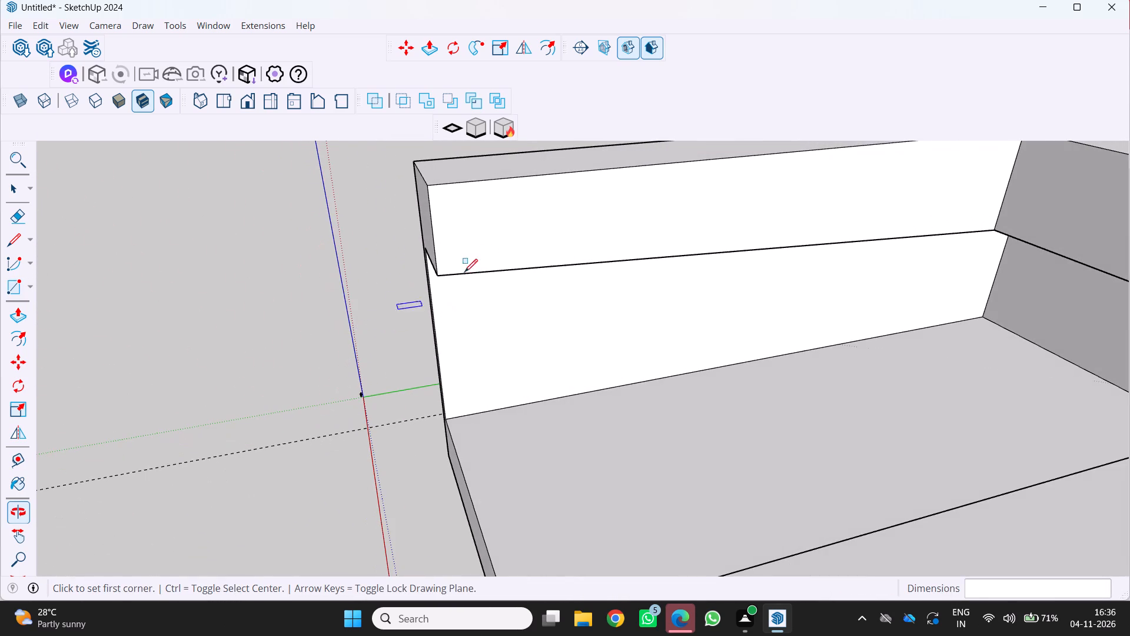
pyautogui.press('l')
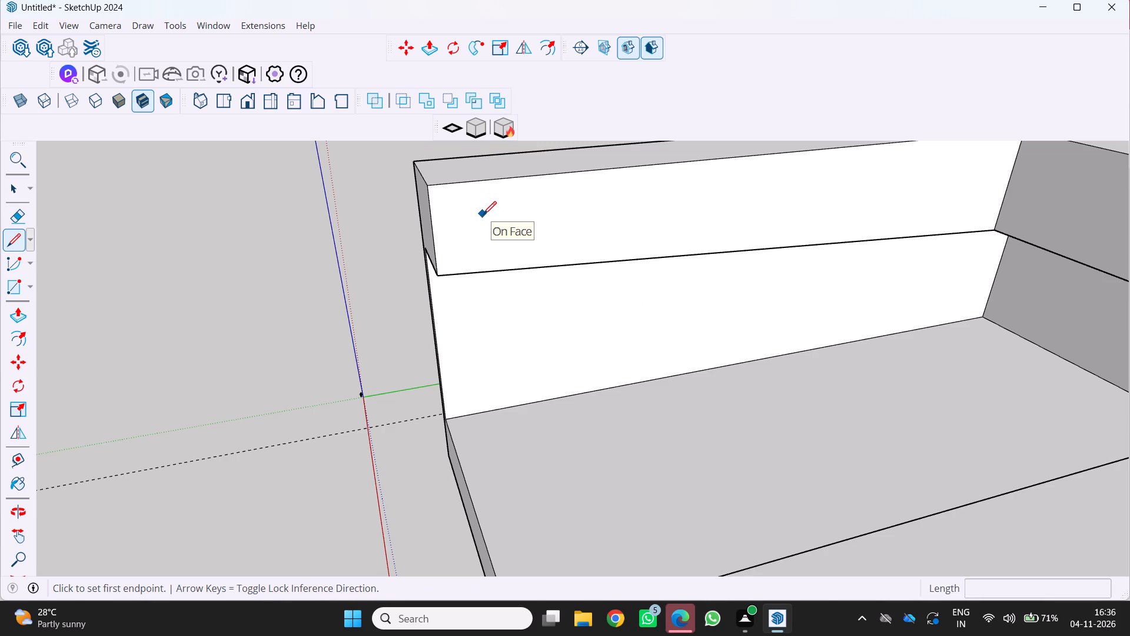
pyautogui.click(510, 178)
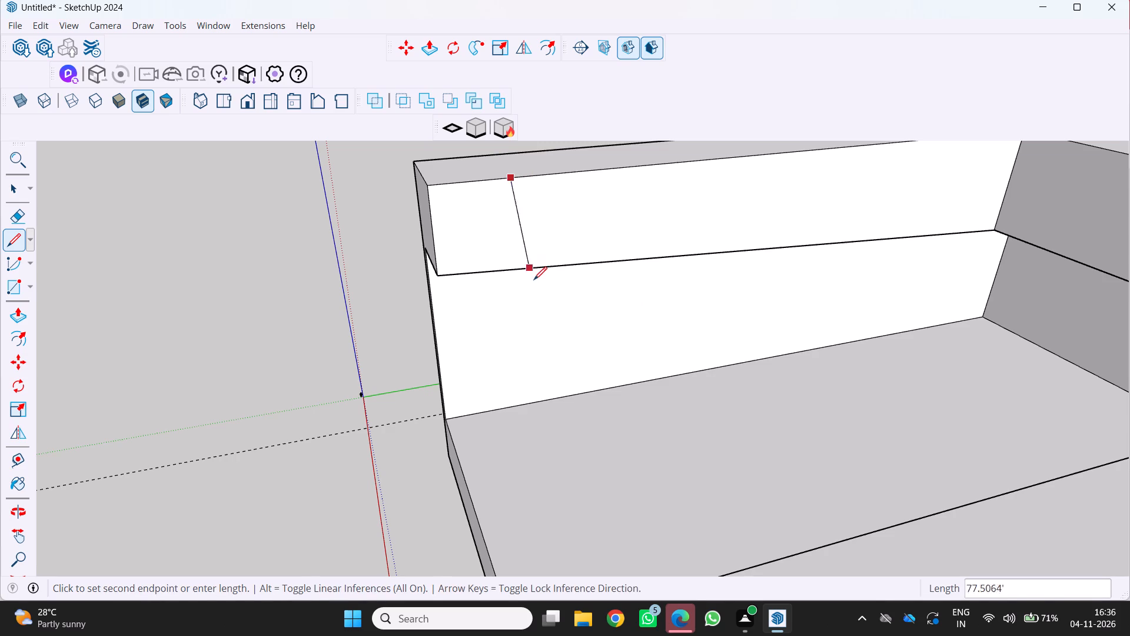
pyautogui.click(523, 268)
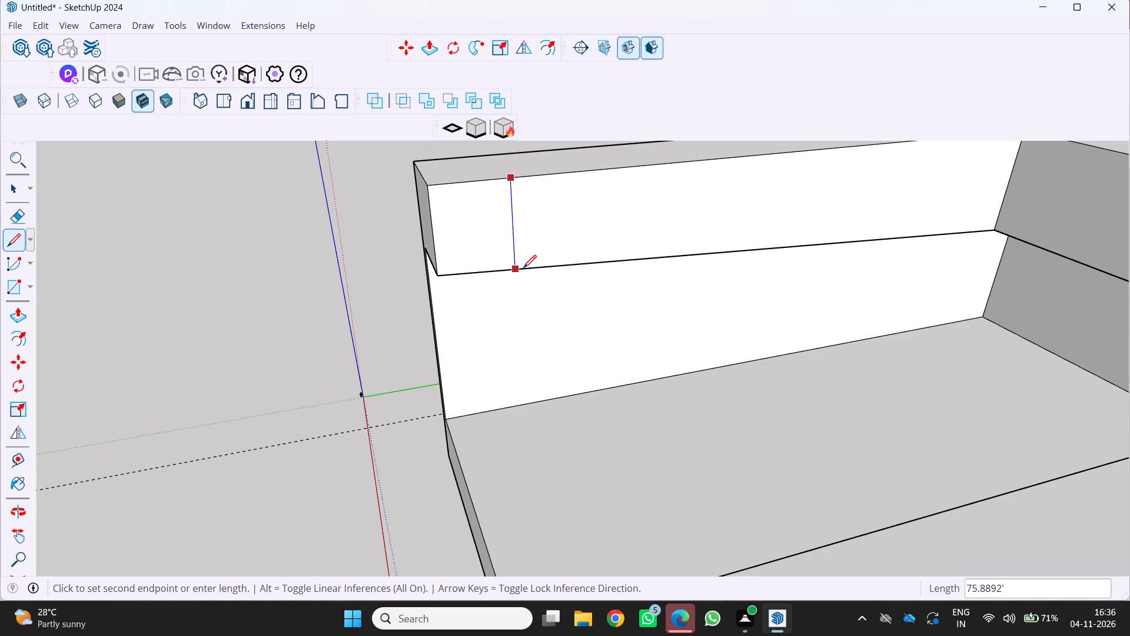
pyautogui.press('space')
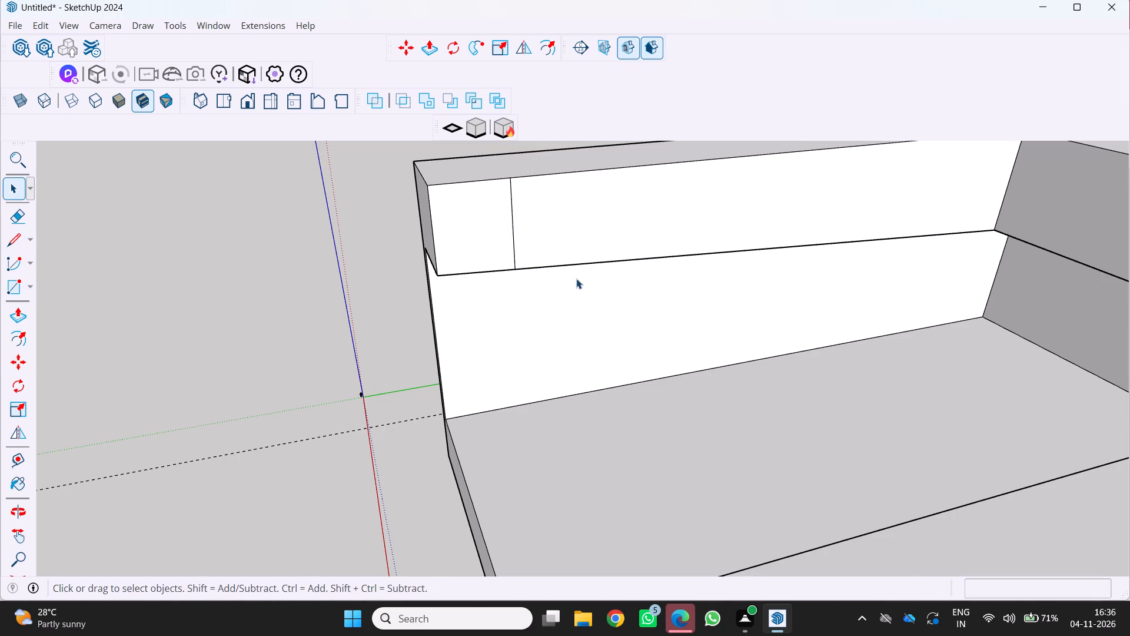
# Copy the vertical line about 67' toward the back along the left band's lower edge.
pyautogui.click(513, 223)
pyautogui.press('m')
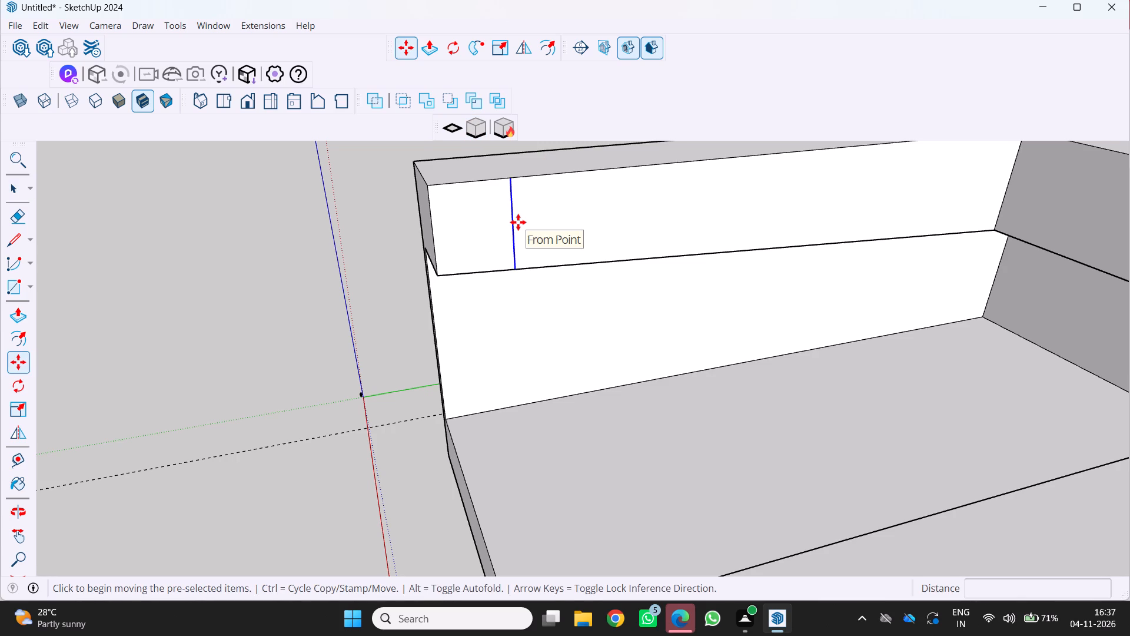
pyautogui.scroll(3, 513, 286)
pyautogui.click(523, 264)
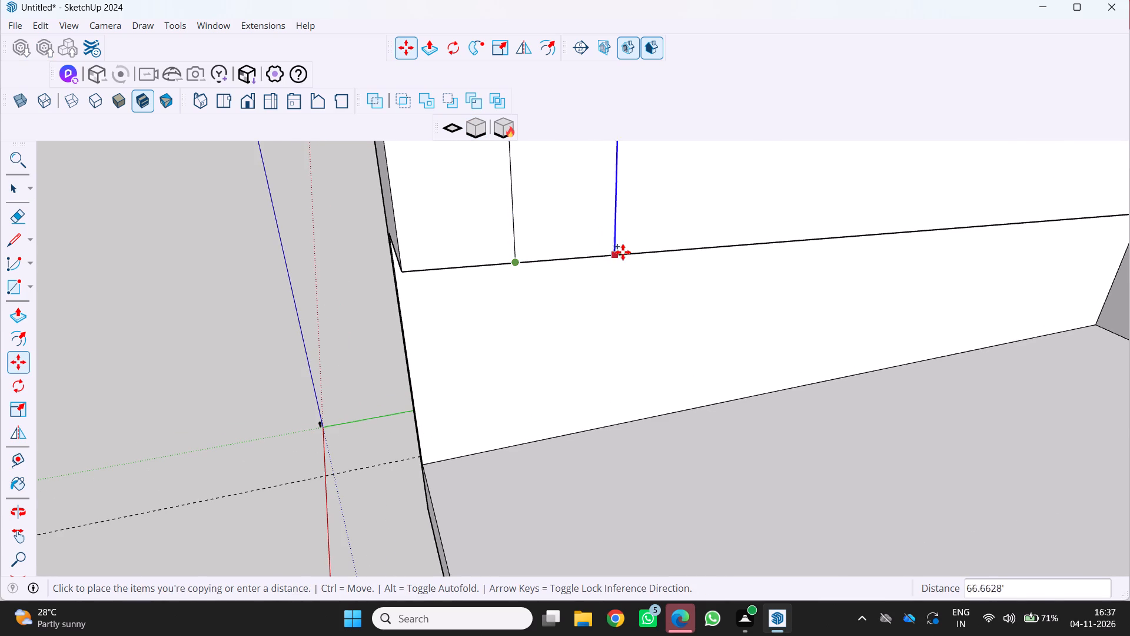
pyautogui.click(626, 252)
pyautogui.scroll(-5, 633, 249)
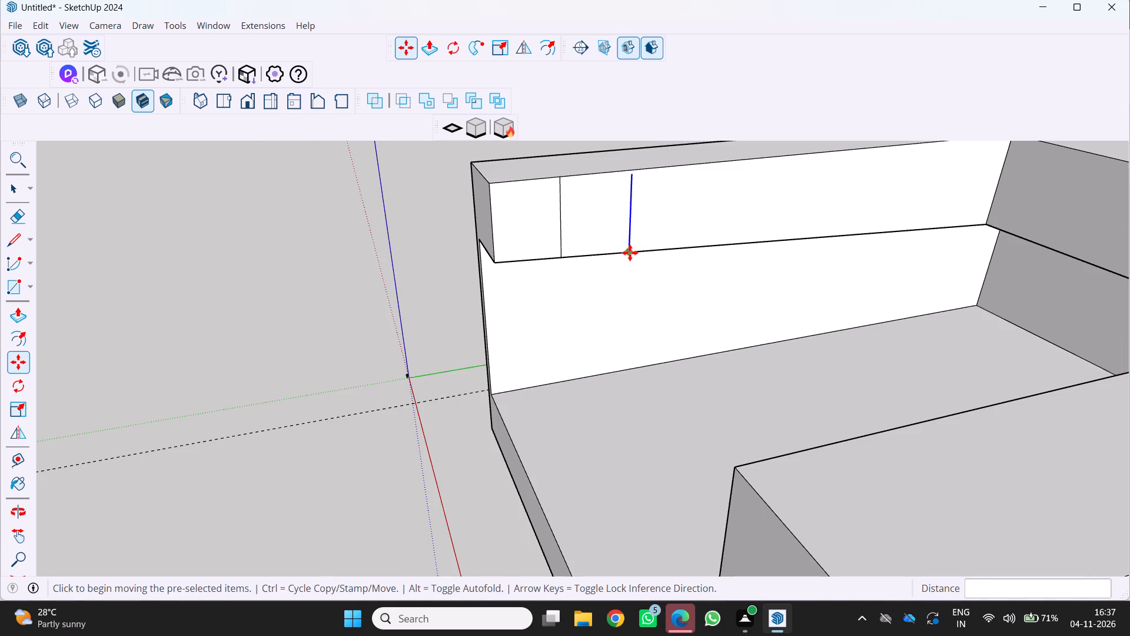
# Move the copied second line slightly on the left band's inner face.
pyautogui.click(630, 253)
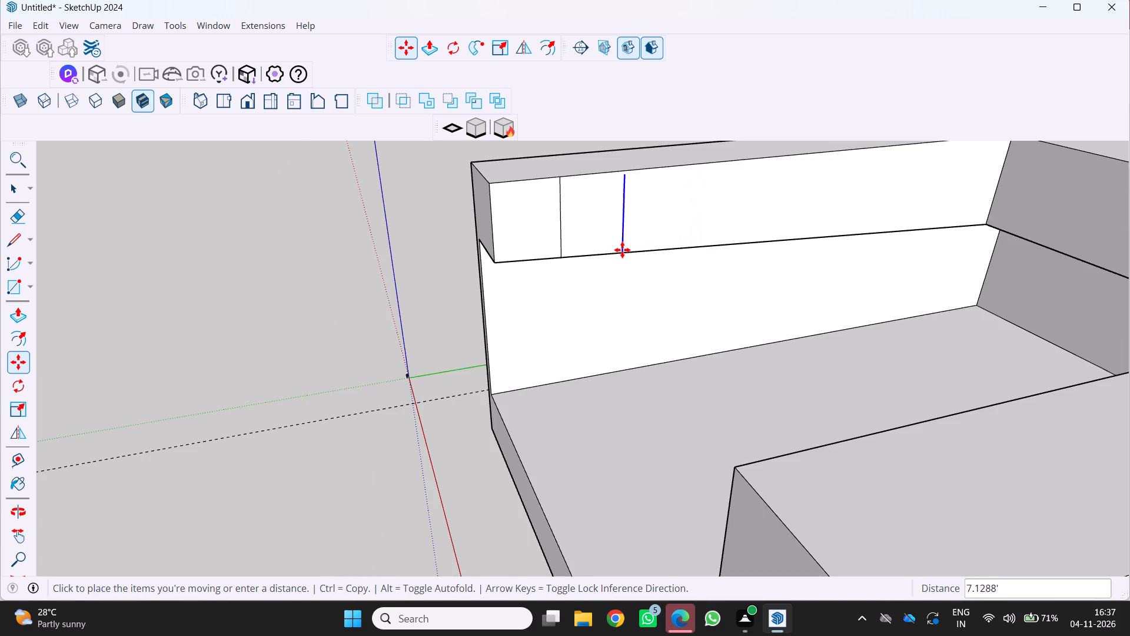
pyautogui.scroll(3, 627, 244)
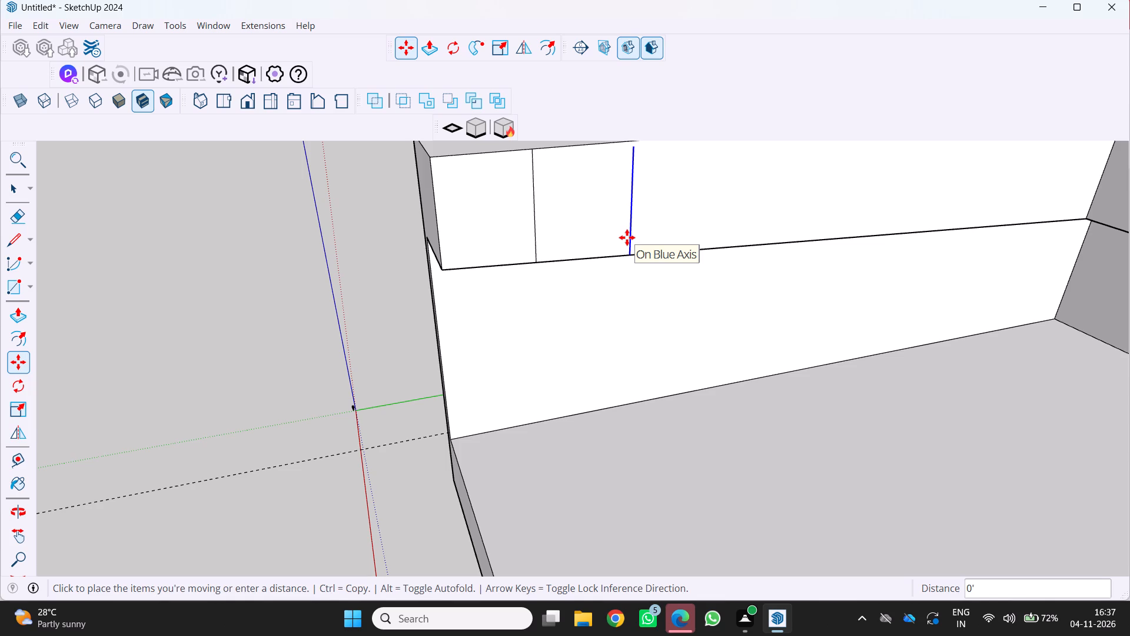
pyautogui.keyDown('shift'); pyautogui.moveTo(627, 237); pyautogui.dragTo(457, 375, button='middle'); pyautogui.keyUp('shift')
pyautogui.scroll(-1, 461, 338)
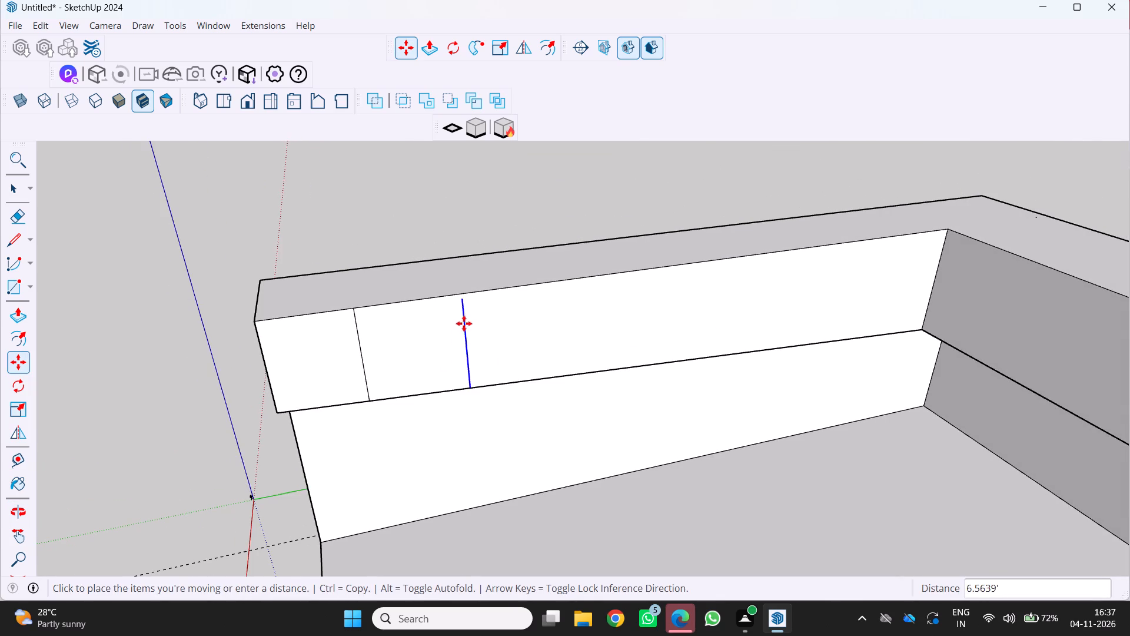
pyautogui.click(464, 317)
# Draw a short line of about 4' from the second line's upper end to the band's top edge.
pyautogui.scroll(2, 481, 372)
pyautogui.moveTo(480, 369); pyautogui.dragTo(458, 334, button='middle')
pyautogui.scroll(2, 454, 333)
pyautogui.moveTo(454, 332); pyautogui.dragTo(454, 333, button='middle')
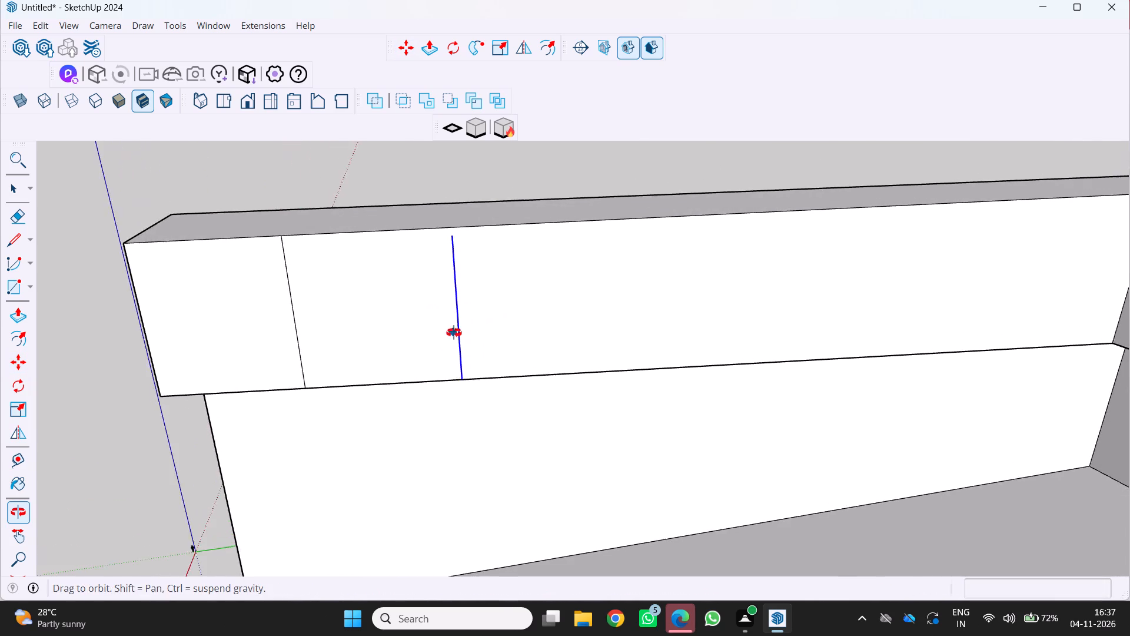
pyautogui.moveTo(454, 333); pyautogui.dragTo(395, 374, button='middle')
pyautogui.scroll(3, 420, 317)
pyautogui.moveTo(430, 368); pyautogui.dragTo(460, 388, button='middle')
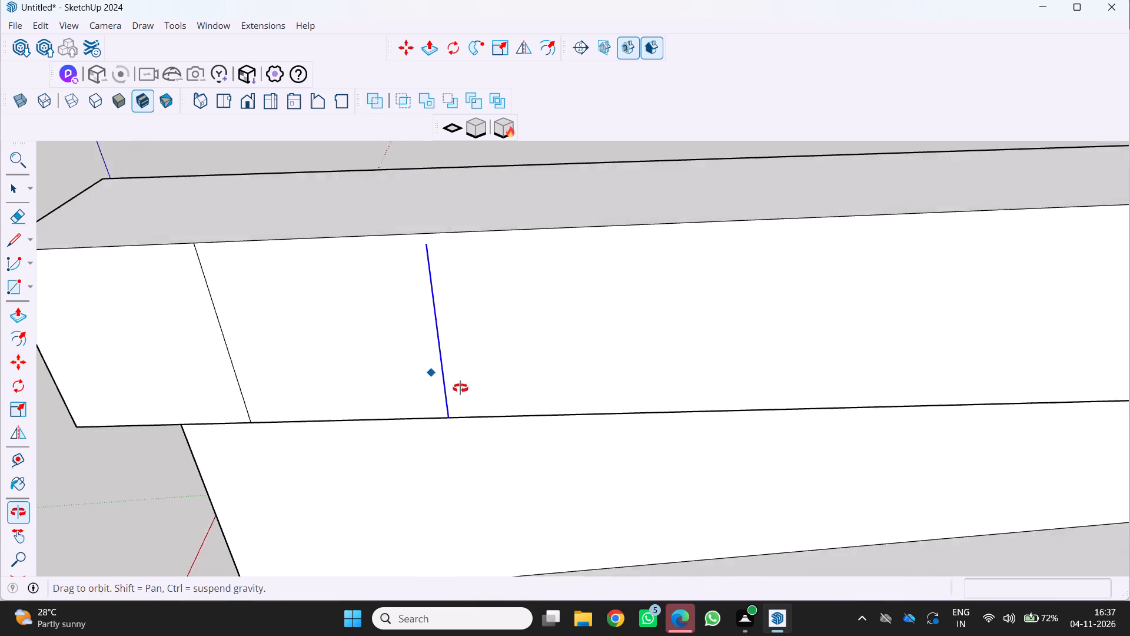
pyautogui.moveTo(460, 388); pyautogui.dragTo(477, 399, button='middle')
pyautogui.middleClick(477, 399)
pyautogui.press('l')
pyautogui.scroll(5, 431, 299)
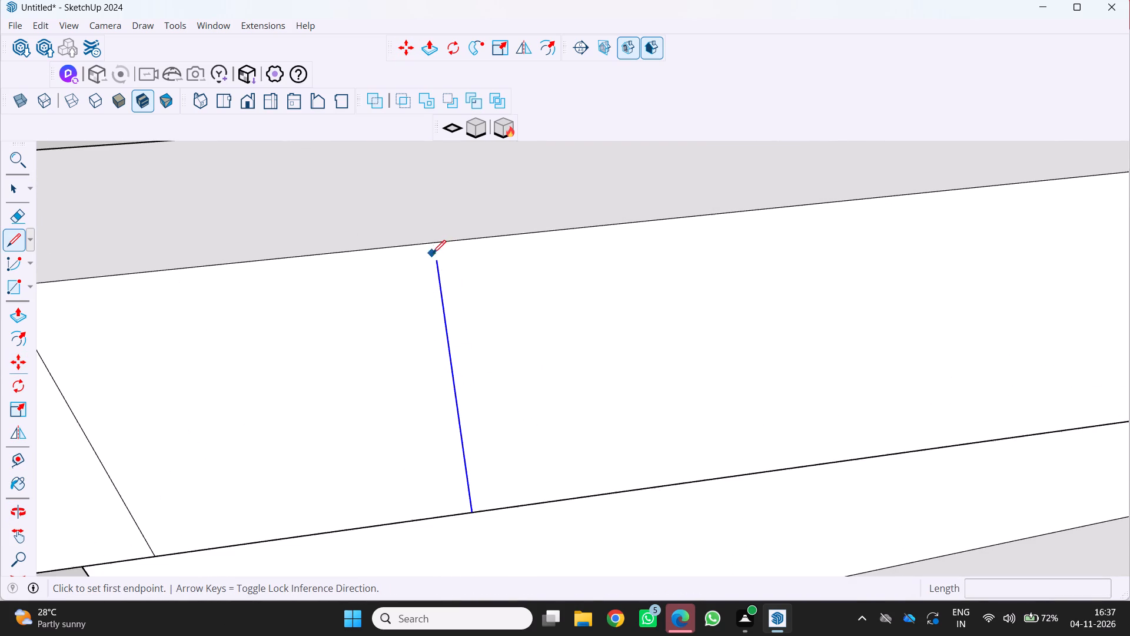
pyautogui.click(437, 263)
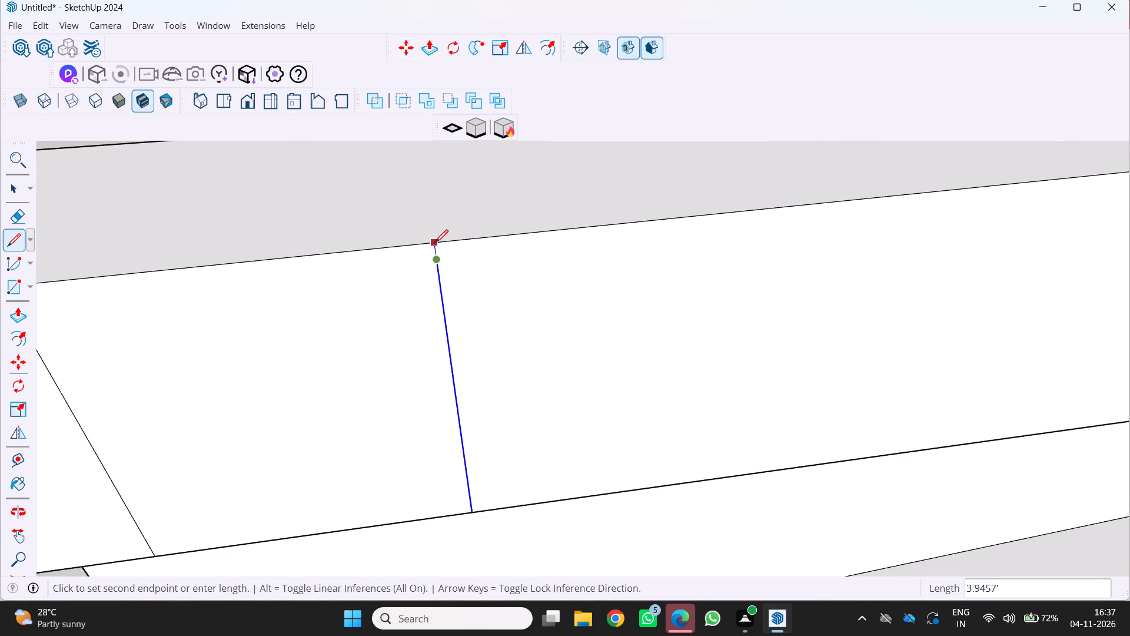
pyautogui.click(435, 243)
# Check the face between the two vertical lines by selecting it and viewing it from several angles, then clear the selection.
pyautogui.scroll(-1, 453, 273)
pyautogui.press('space')
pyautogui.scroll(-3, 441, 286)
pyautogui.press('space')
pyautogui.click(406, 302)
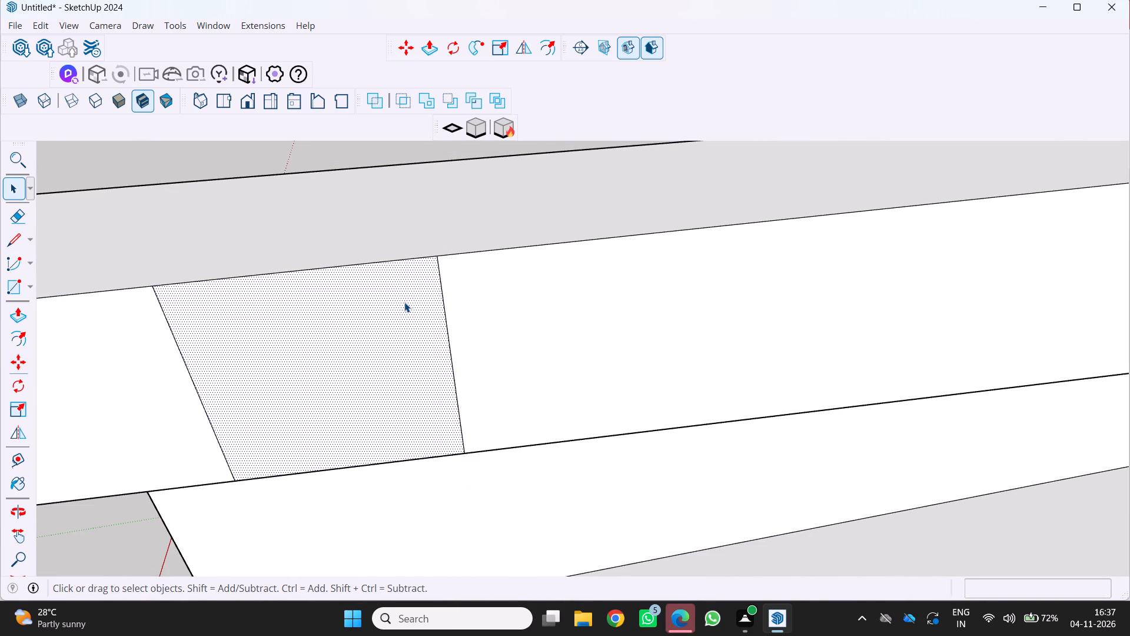
pyautogui.moveTo(403, 310); pyautogui.dragTo(504, 295, button='middle')
pyautogui.middleClick(507, 294)
pyautogui.scroll(-9, 509, 293)
pyautogui.press('space')
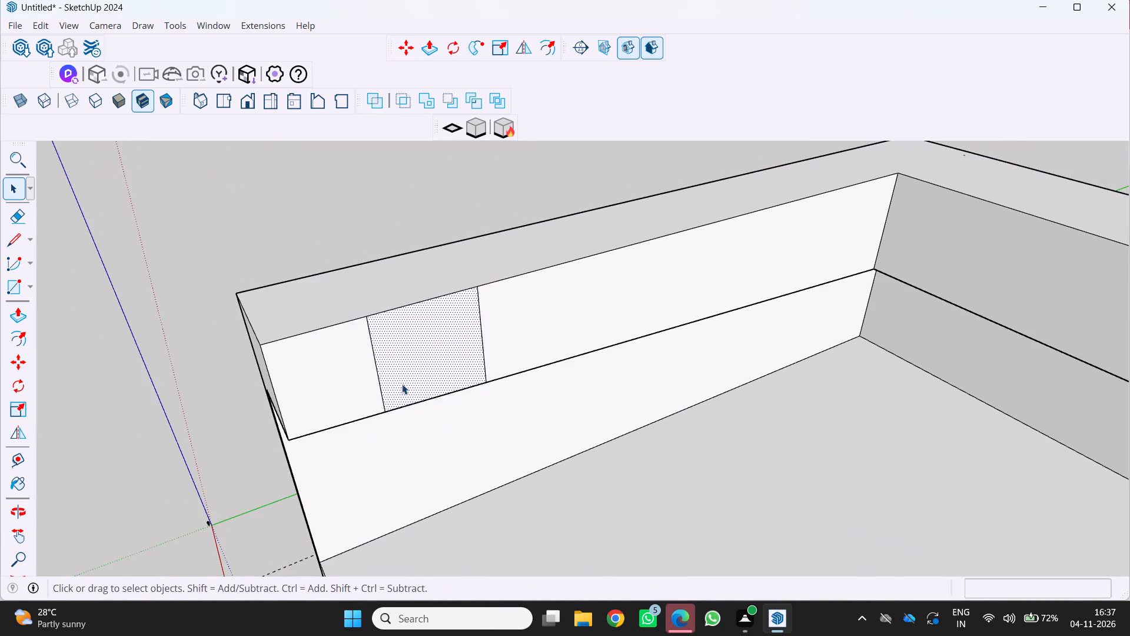
pyautogui.moveTo(404, 384); pyautogui.dragTo(357, 348, button='middle')
pyautogui.press('space')
pyautogui.press('space')
pyautogui.moveTo(480, 391); pyautogui.dragTo(451, 406, button='middle')
pyautogui.middleClick(451, 406)
pyautogui.middleClick(451, 406)
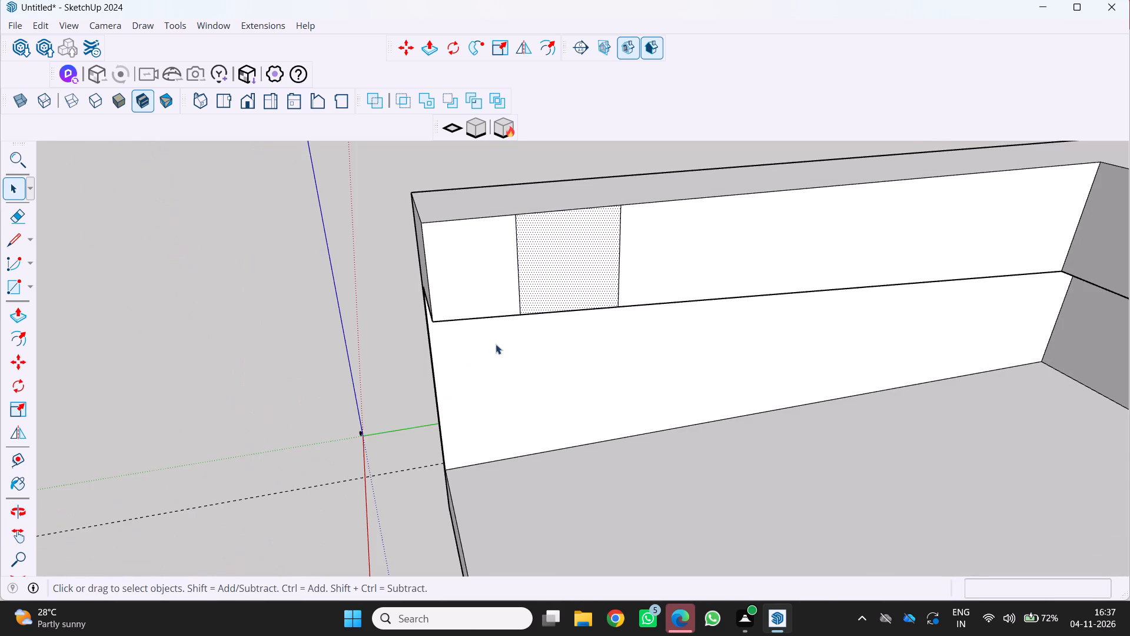
pyautogui.scroll(-3, 481, 367)
pyautogui.press('space')
pyautogui.click(317, 438)
# Copy the second vertical line about 100' further toward the back along the left band's inner face.
pyautogui.moveTo(466, 408); pyautogui.dragTo(439, 406, button='middle')
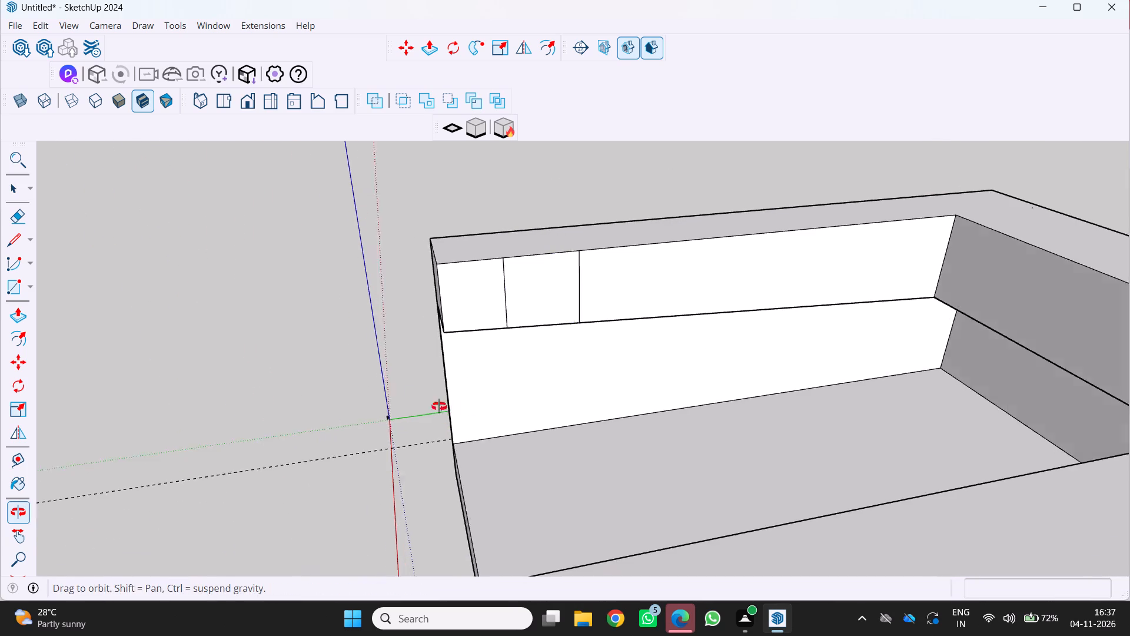
pyautogui.moveTo(439, 406); pyautogui.dragTo(384, 402, button='middle')
pyautogui.scroll(6, 558, 350)
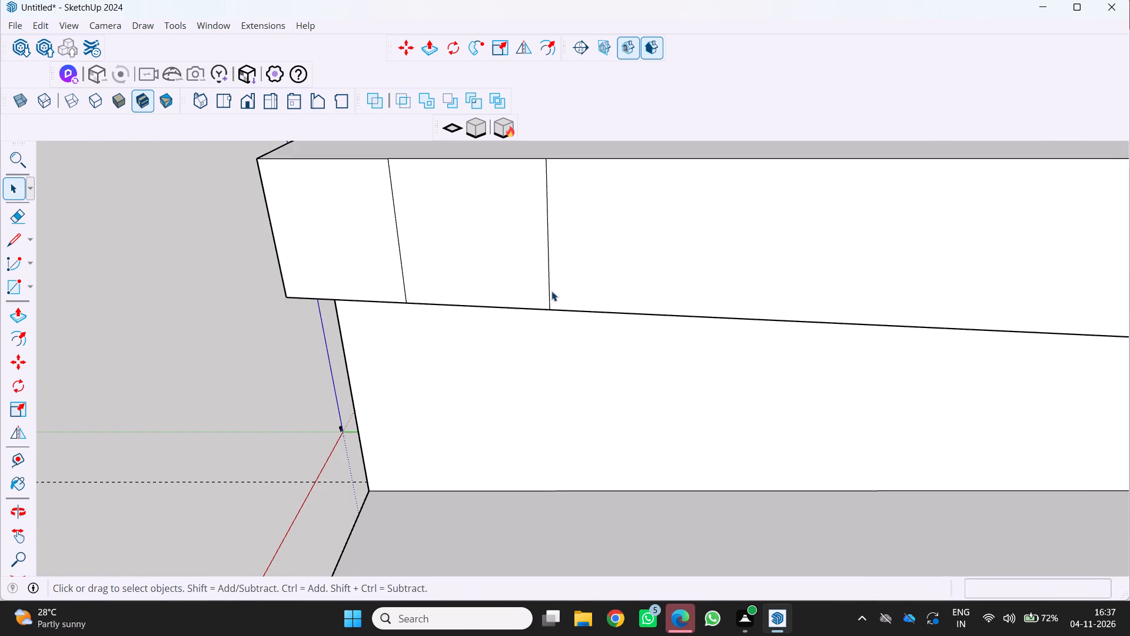
pyautogui.click(549, 290)
pyautogui.press('m')
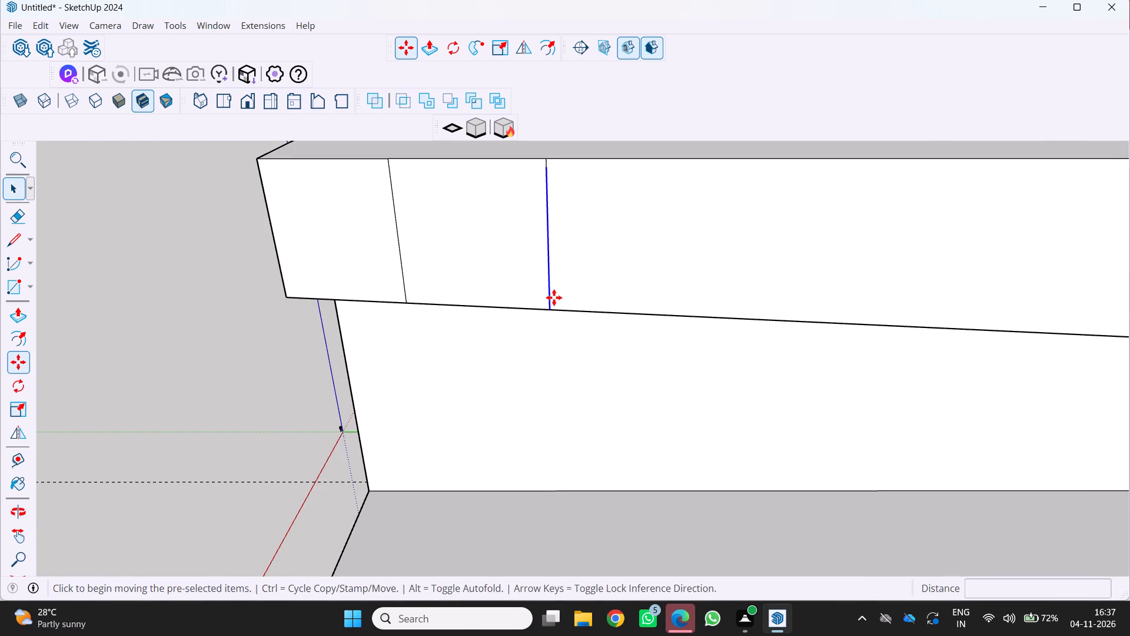
pyautogui.click(552, 312)
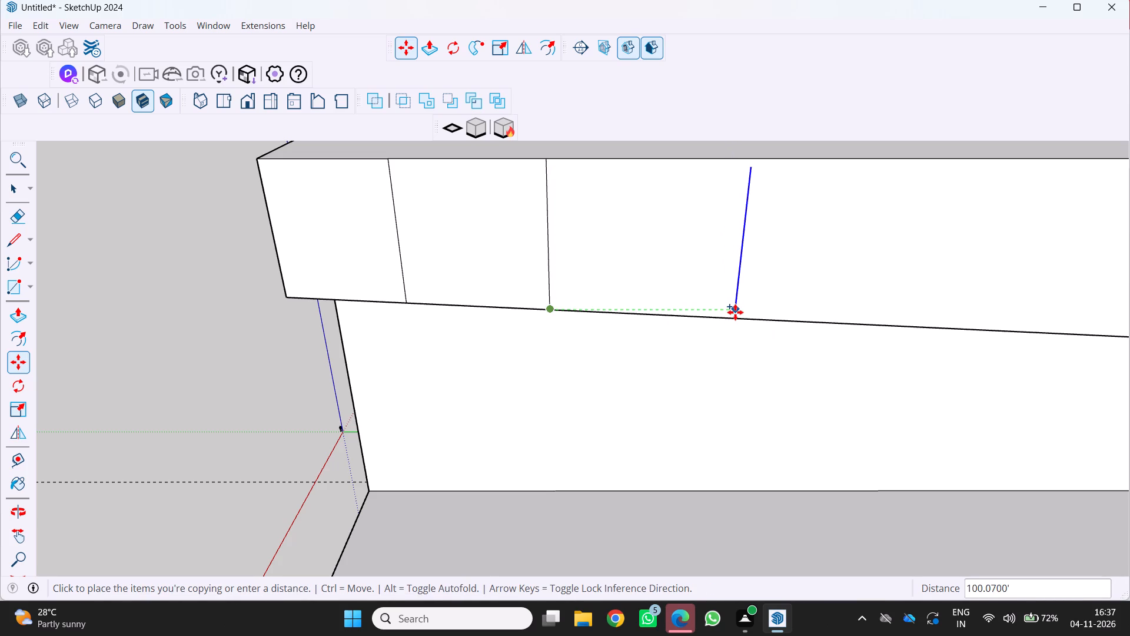
pyautogui.click(735, 316)
# Make another copy of the vertical line about 82' behind the third one on the left band's inner face.
pyautogui.moveTo(736, 317); pyautogui.dragTo(738, 316)
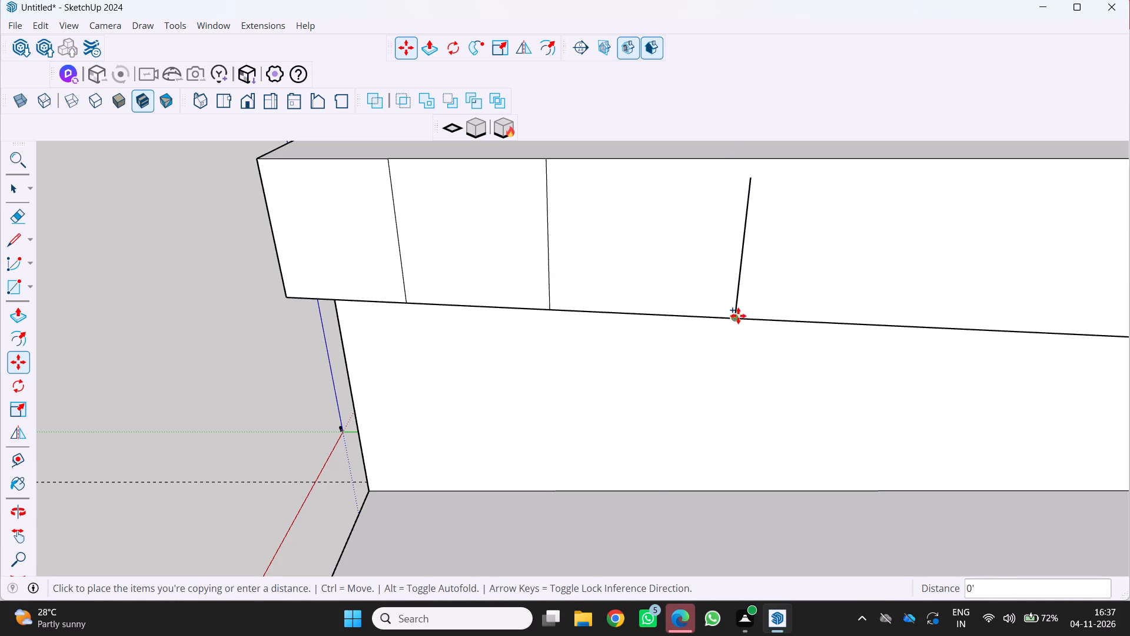
pyautogui.moveTo(738, 316); pyautogui.dragTo(746, 314)
pyautogui.scroll(-10, 783, 310)
pyautogui.moveTo(788, 319); pyautogui.dragTo(849, 296, button='middle')
pyautogui.scroll(1, 791, 320)
pyautogui.middleClick(849, 296)
pyautogui.middleClick(849, 296)
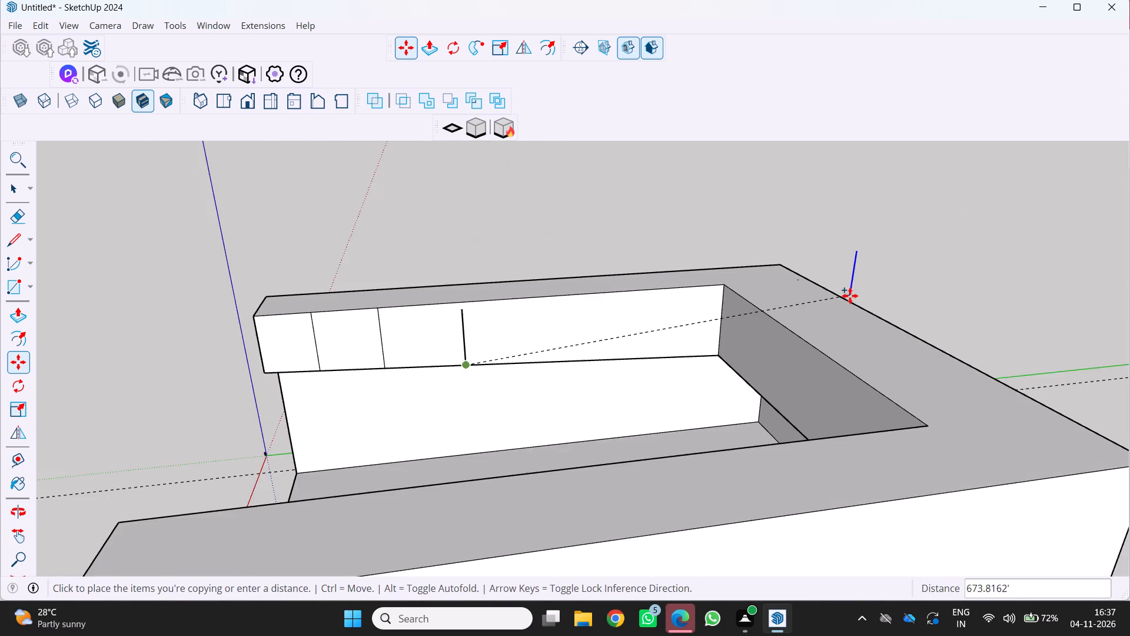
pyautogui.scroll(2, 850, 296)
pyautogui.moveTo(480, 366); pyautogui.dragTo(481, 366)
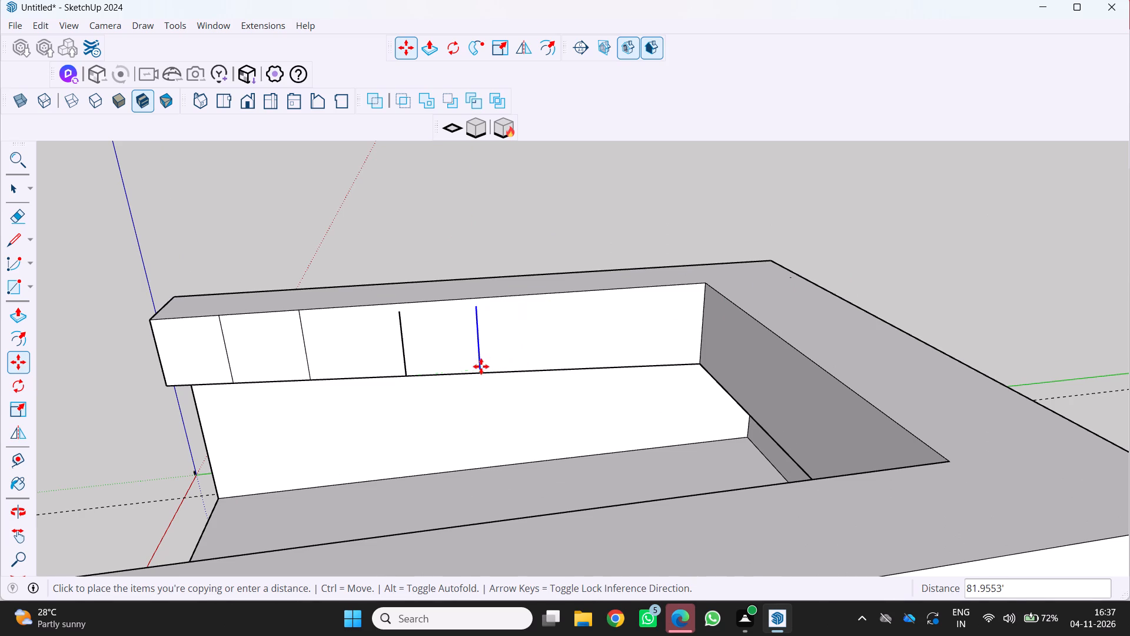
pyautogui.moveTo(481, 366); pyautogui.dragTo(486, 366)
# Copy the vertical line about 117' further back, placing its lower end on the band's lower edge.
pyautogui.scroll(-5, 529, 360)
pyautogui.moveTo(529, 360); pyautogui.dragTo(579, 346, button='middle')
pyautogui.scroll(1, 529, 360)
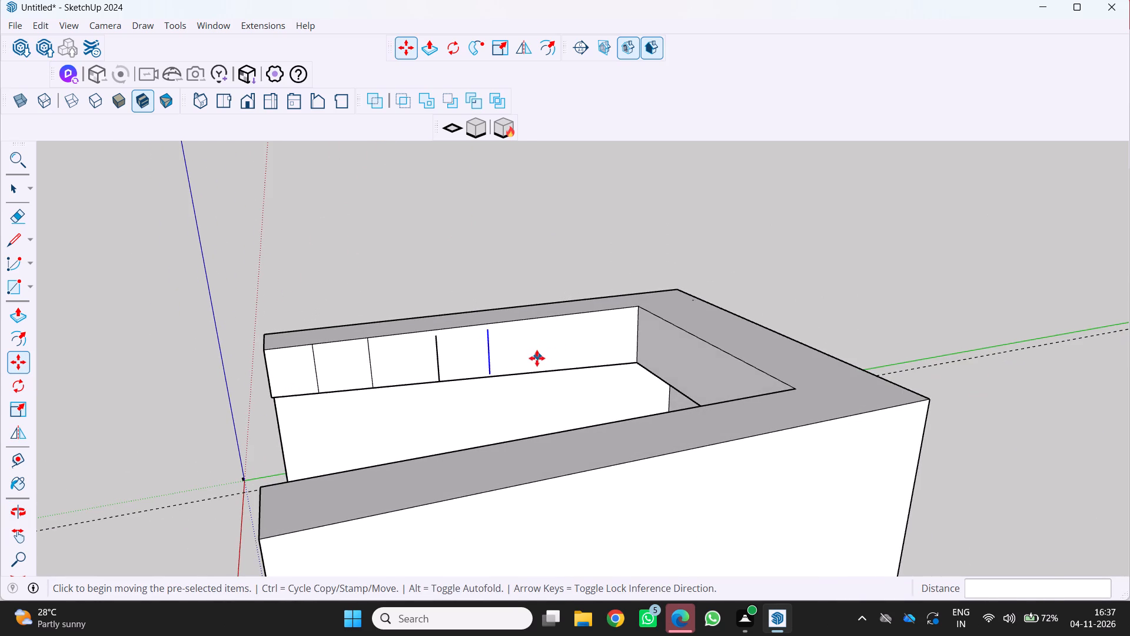
pyautogui.scroll(3, 483, 380)
pyautogui.click(497, 371)
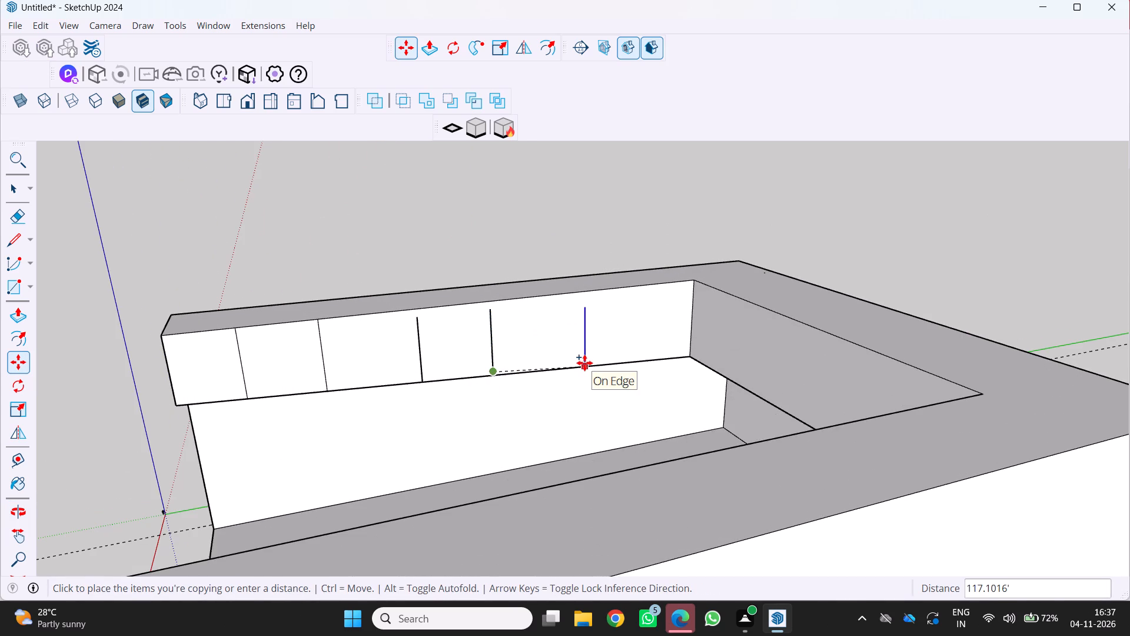
pyautogui.click(584, 363)
# Move the fifth vertical line about 23' toward the front along the left band's lower edge.
pyautogui.scroll(5, 589, 376)
pyautogui.click(580, 361)
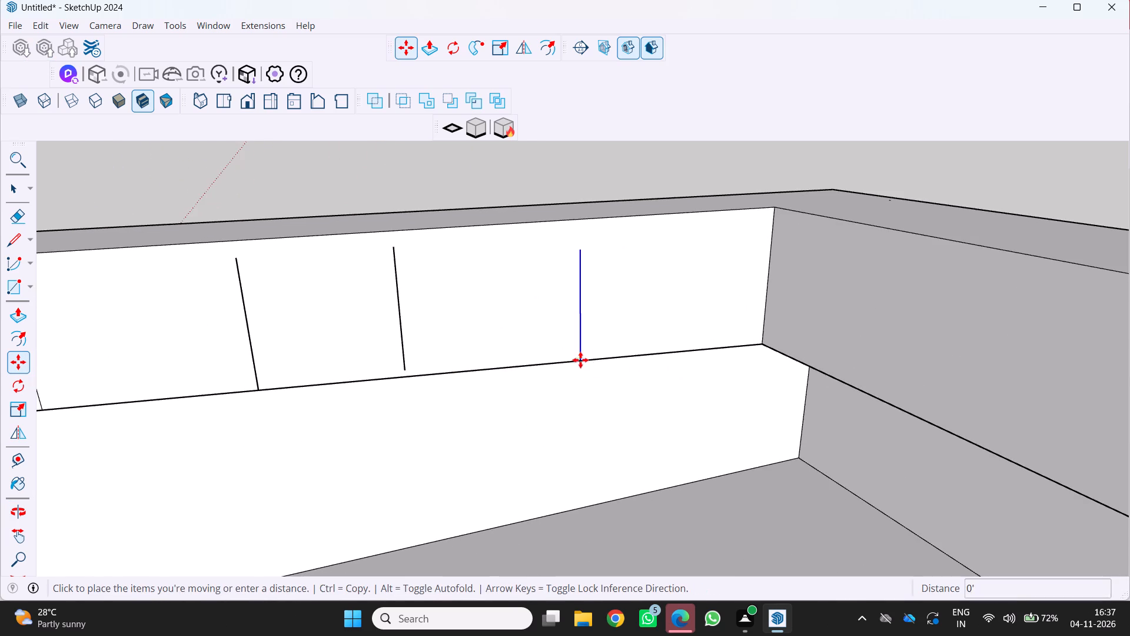
pyautogui.click(548, 344)
# Copy the fifth vertical line further back, close to the left band's inner back corner.
pyautogui.click(544, 367)
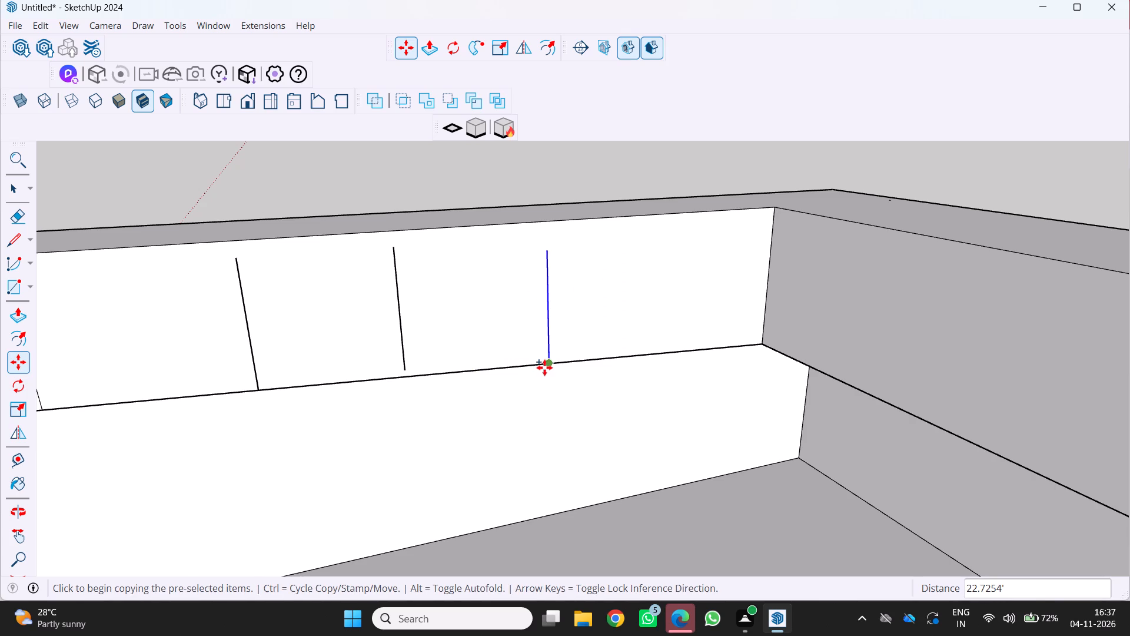
pyautogui.click(680, 355)
# Extend the sixth vertical line, nearest the back corner, up to the upper edge of the left band's inner face.
pyautogui.moveTo(702, 346); pyautogui.dragTo(793, 333, button='middle')
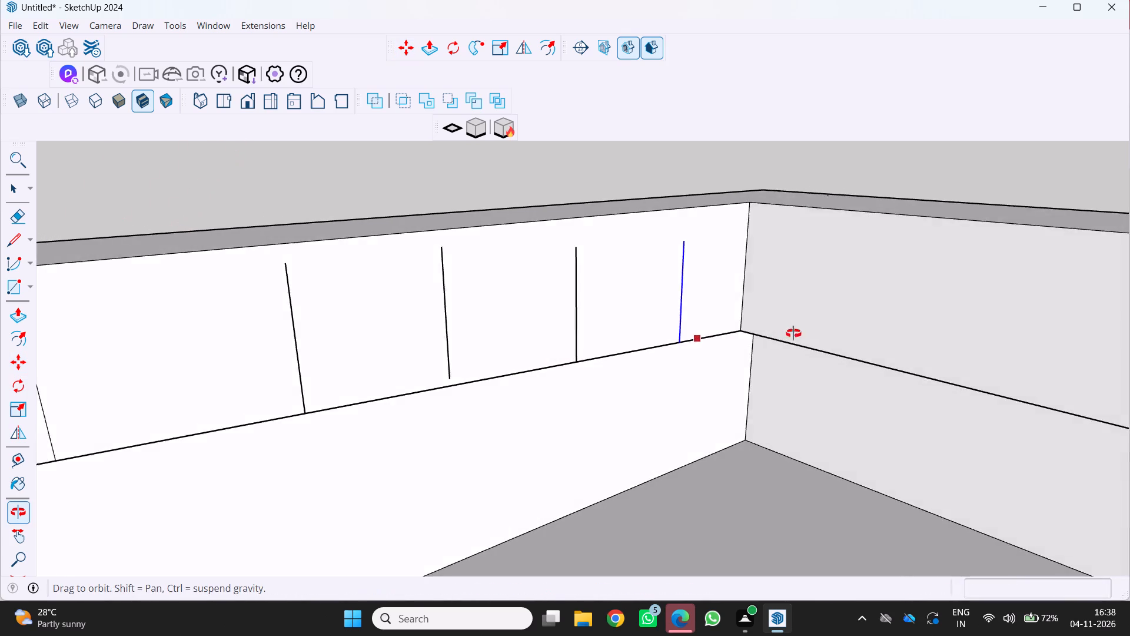
pyautogui.moveTo(793, 333); pyautogui.dragTo(802, 332, button='middle')
pyautogui.middleClick(802, 332)
pyautogui.scroll(-5, 724, 337)
pyautogui.moveTo(696, 349); pyautogui.dragTo(551, 350, button='middle')
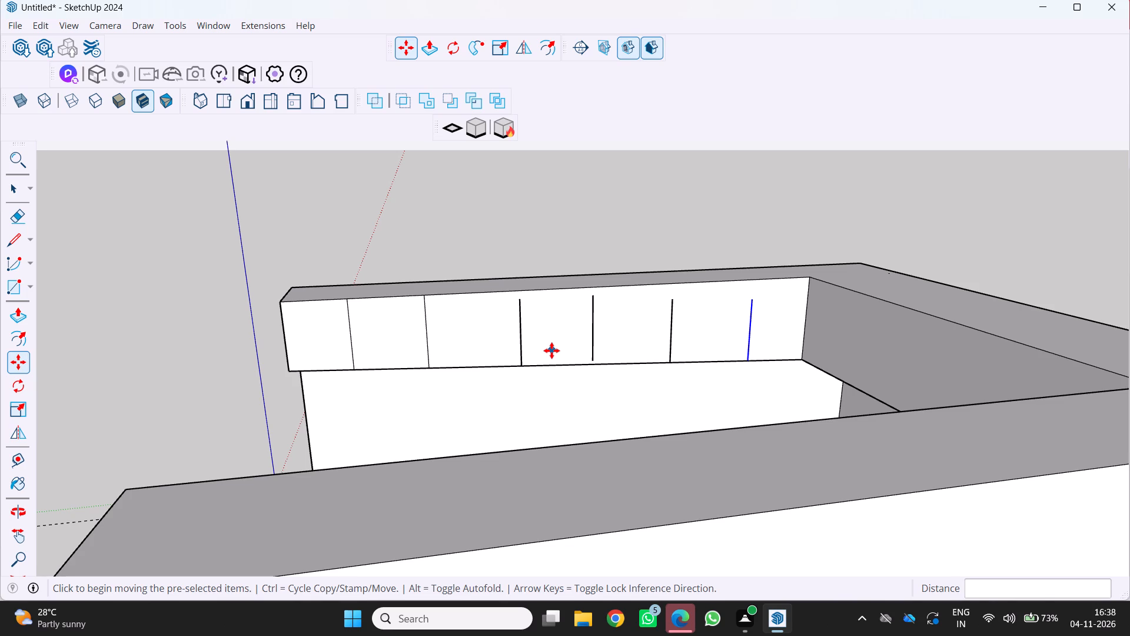
pyautogui.press('l')
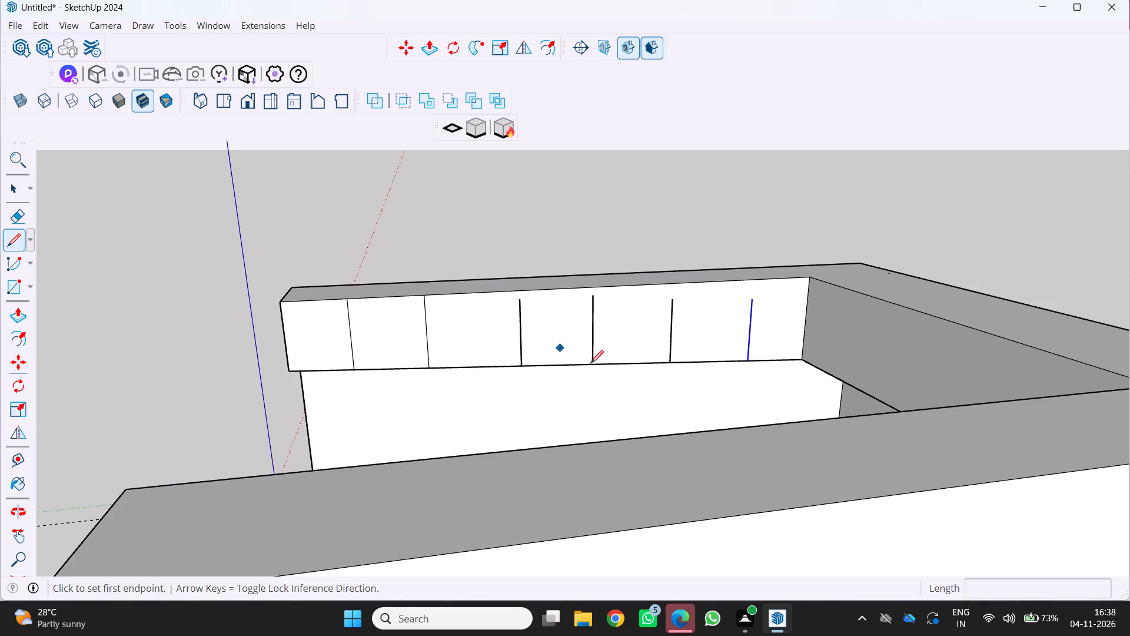
pyautogui.scroll(3, 758, 308)
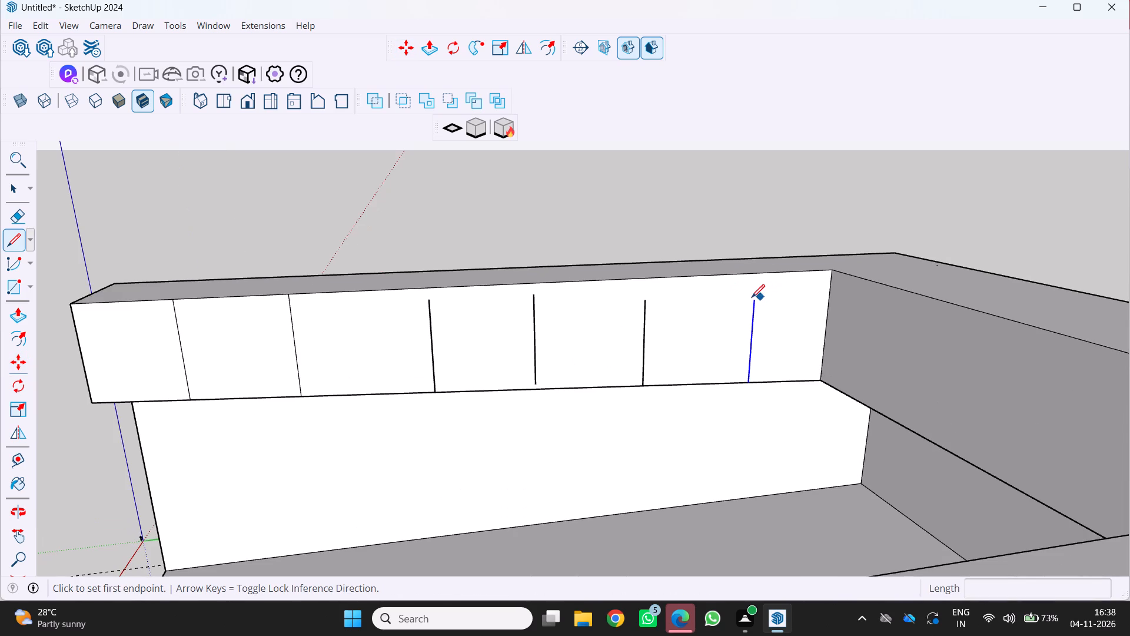
pyautogui.click(755, 305)
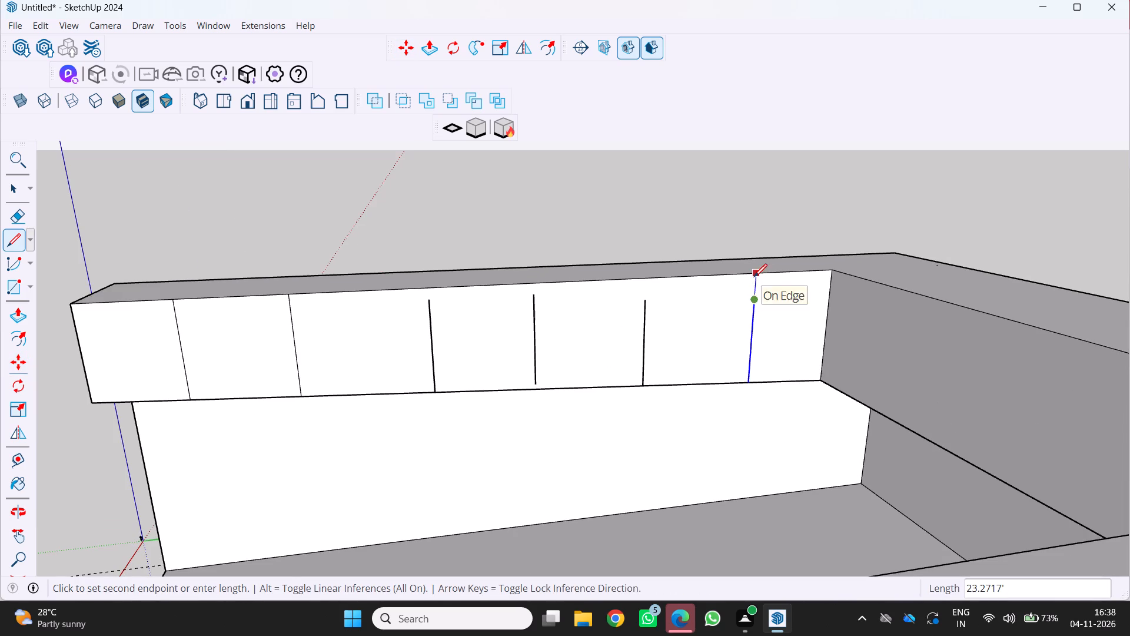
pyautogui.click(754, 277)
pyautogui.press('space')
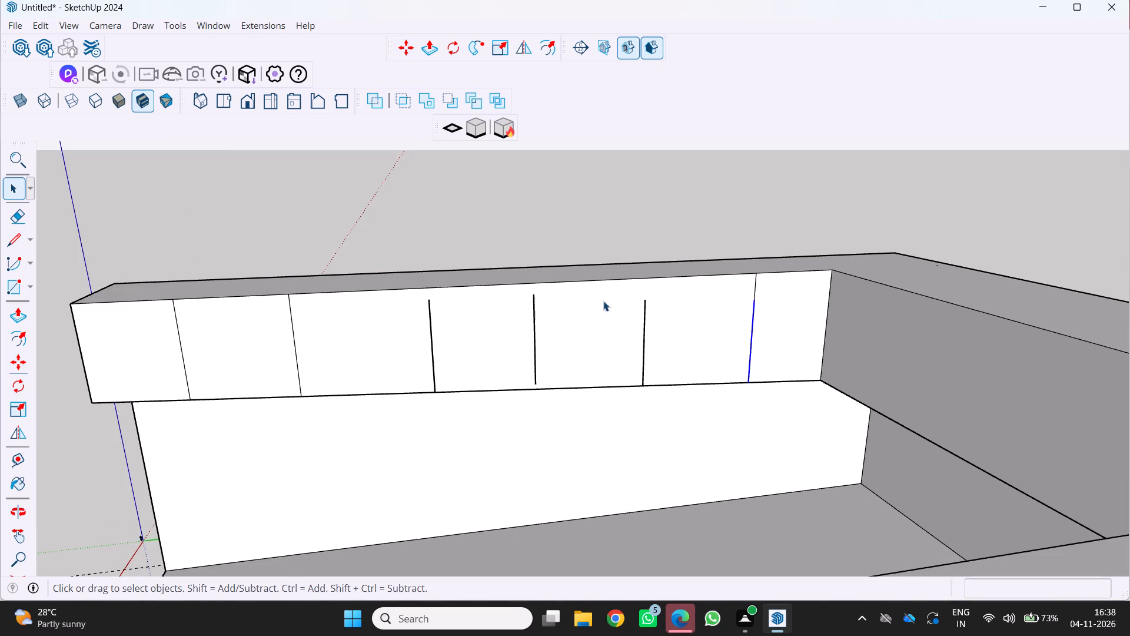
# Extend the fifth vertical line up to the upper edge of the left band's inner face.
pyautogui.press('l')
pyautogui.click(642, 299)
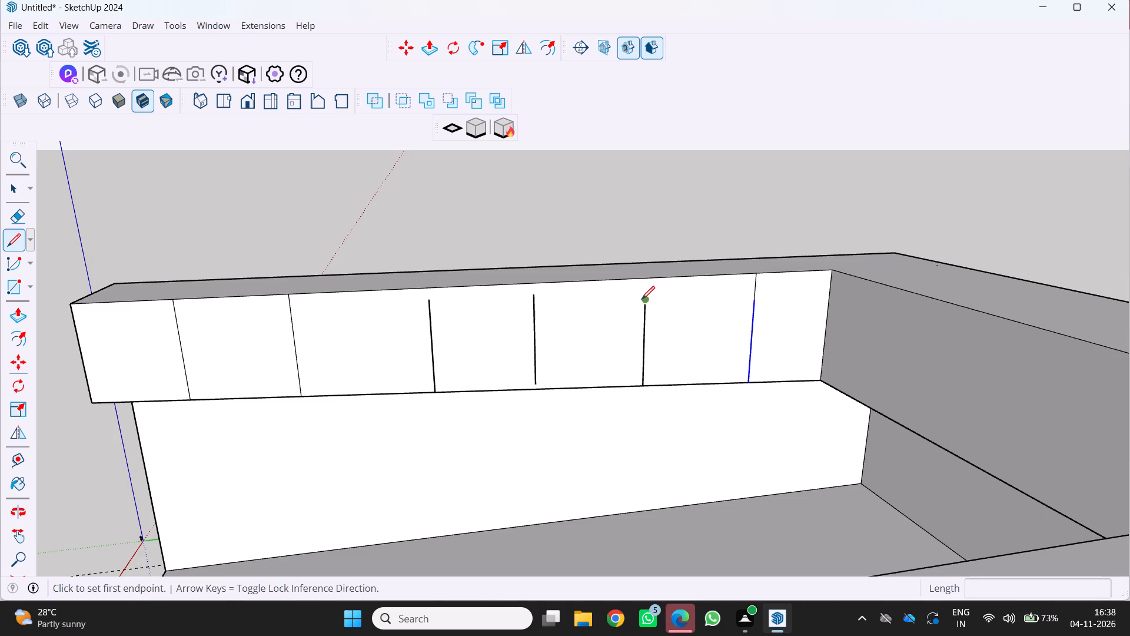
pyautogui.click(643, 279)
pyautogui.press('space')
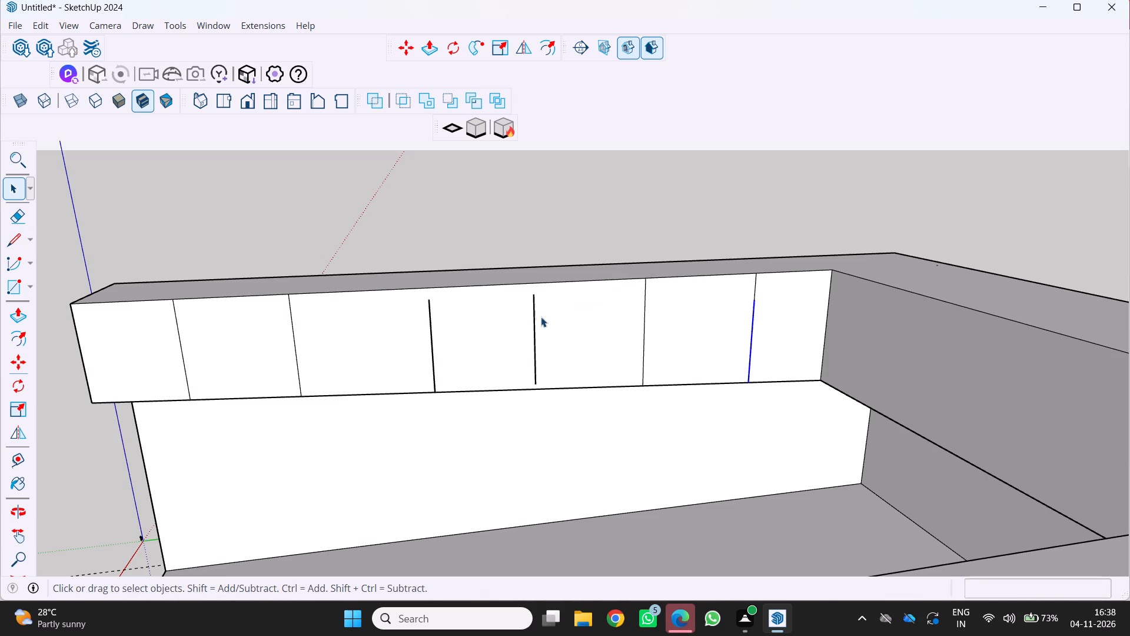
# Extend the fourth vertical line to the left band's upper edge, and draw it down to the band's lower edge.
pyautogui.press('l')
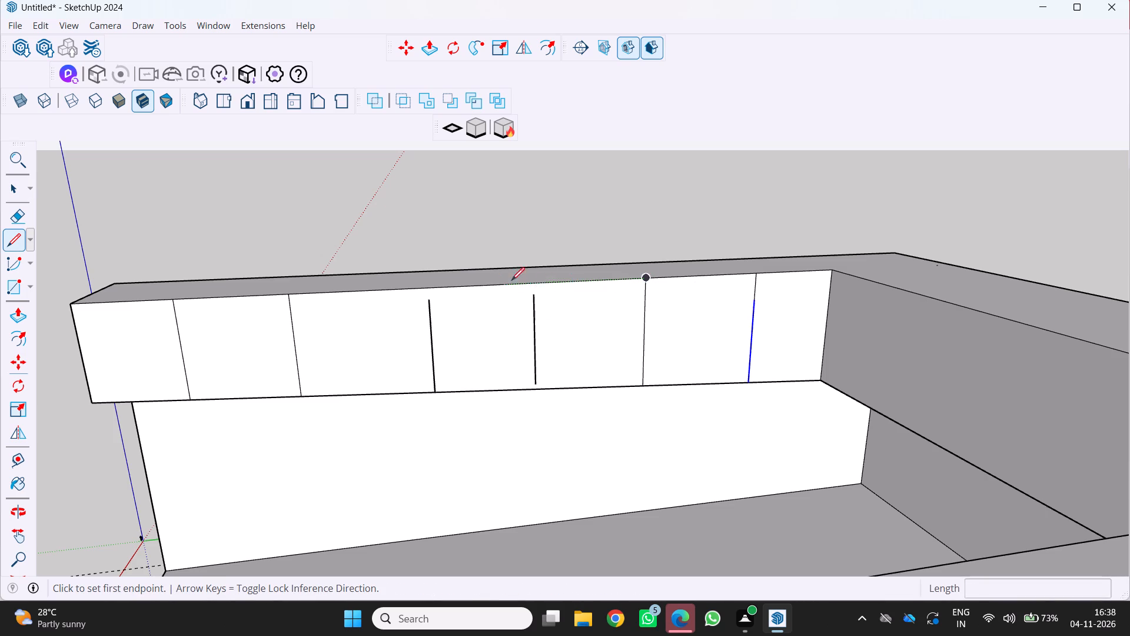
pyautogui.click(531, 298)
pyautogui.click(534, 283)
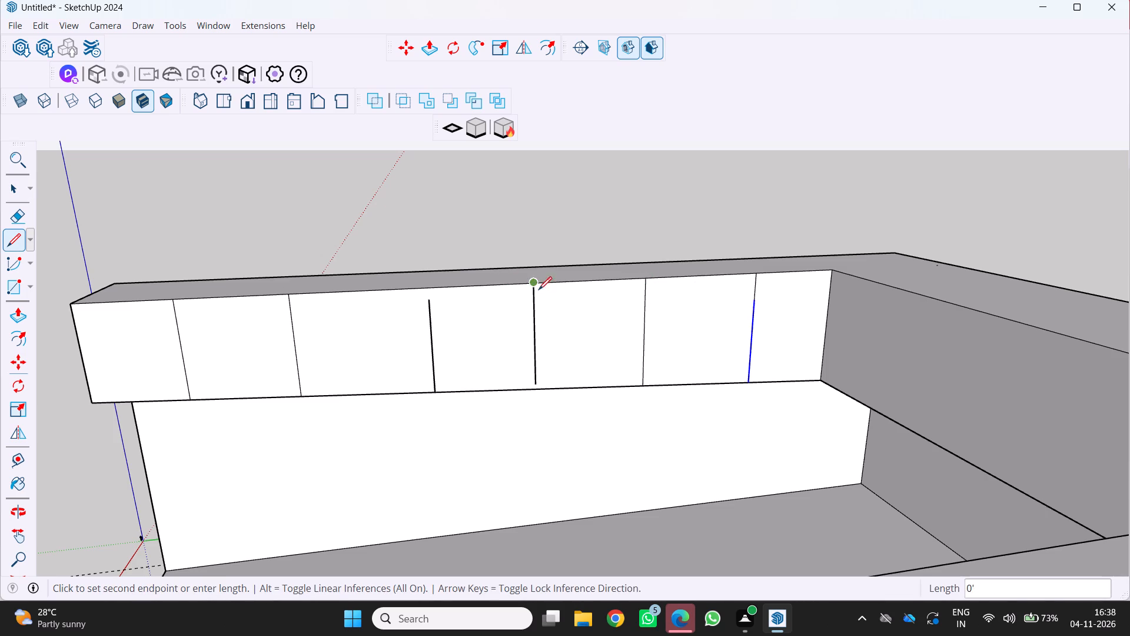
pyautogui.click(536, 391)
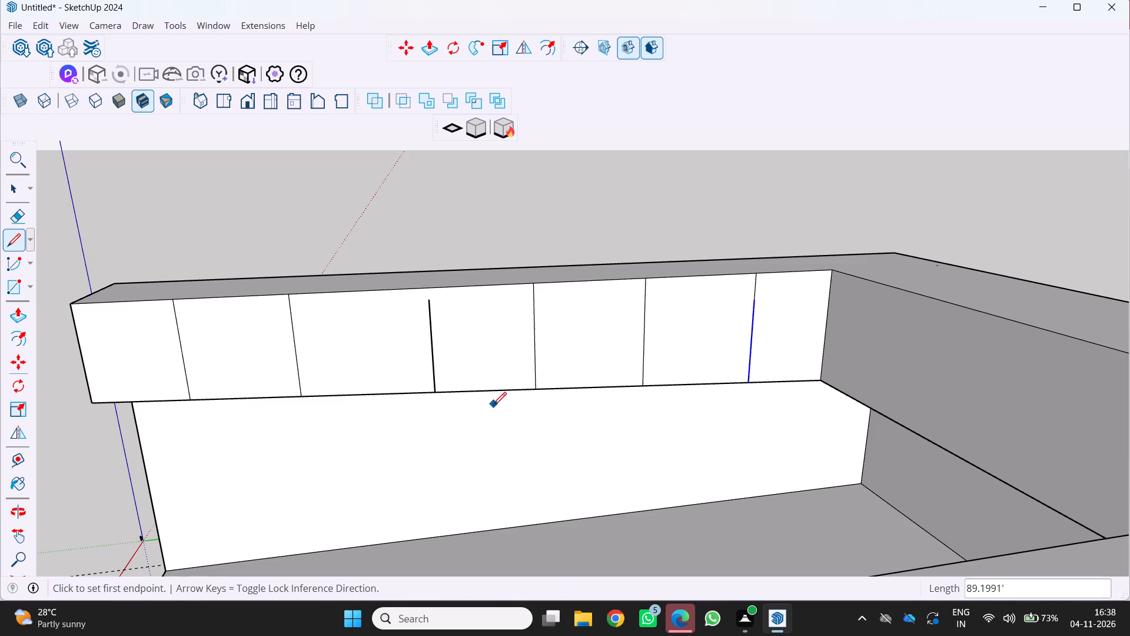
pyautogui.press('space')
# Extend the third vertical line up to the upper edge of the left band's inner face.
pyautogui.scroll(-4, 501, 383)
pyautogui.moveTo(516, 373); pyautogui.dragTo(654, 355, button='middle')
pyautogui.scroll(-3, 654, 357)
pyautogui.scroll(5, 491, 376)
pyautogui.moveTo(540, 336); pyautogui.dragTo(454, 354, button='middle')
pyautogui.press('l')
pyautogui.scroll(3, 507, 333)
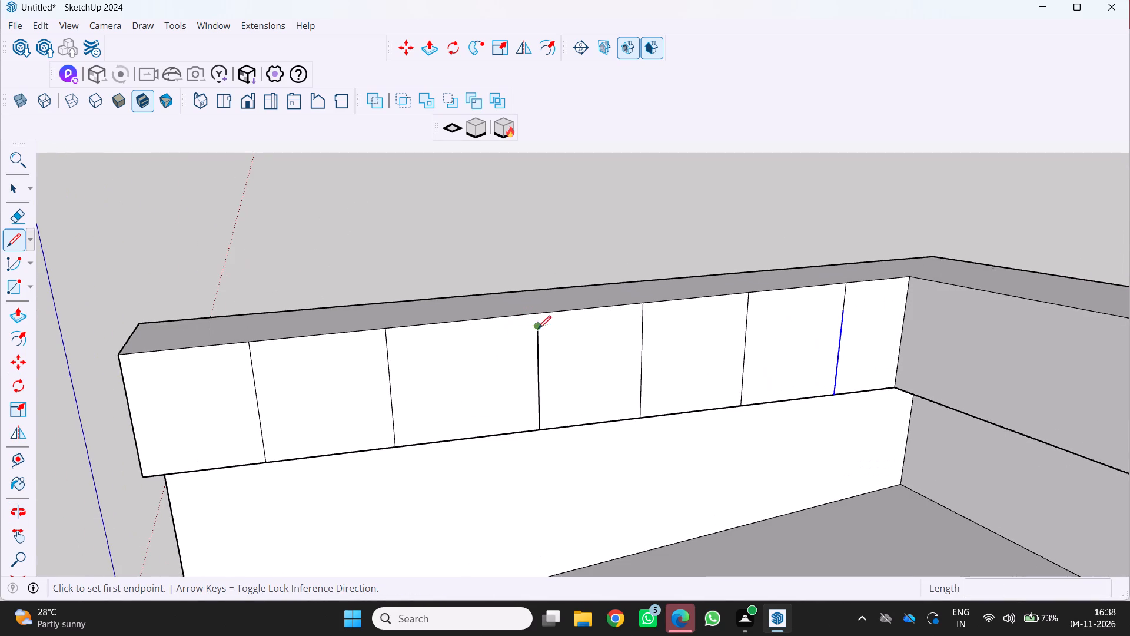
pyautogui.click(535, 330)
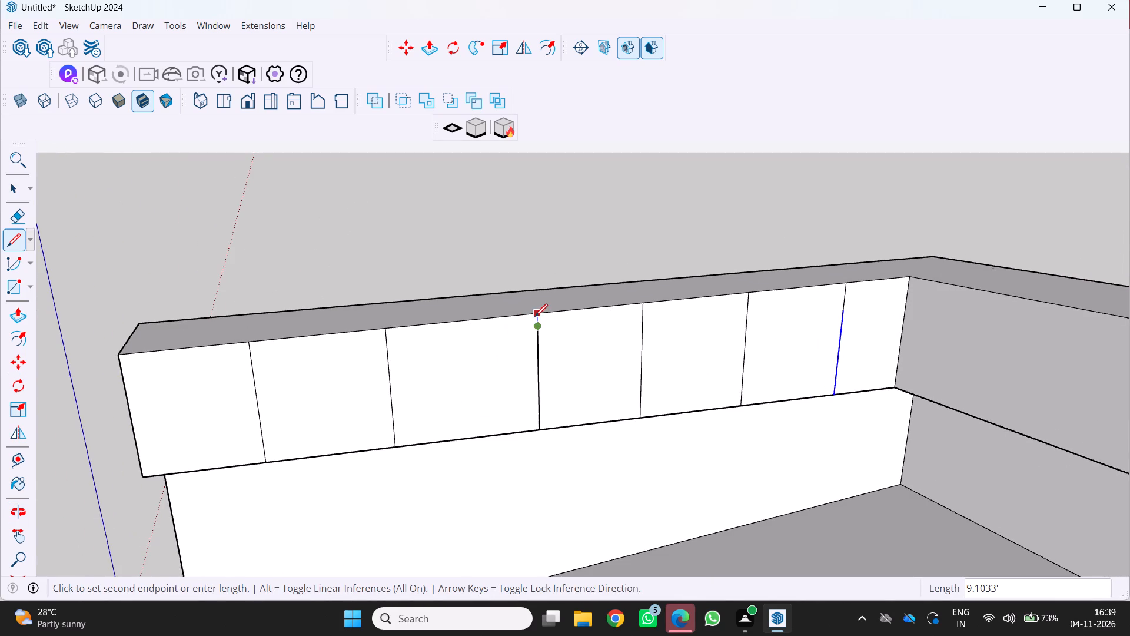
pyautogui.click(534, 317)
pyautogui.press('space')
# Copy the full sixth vertical line, with the corner strip beside it, about 89' away onto the lower edge of the back band's inner face.
pyautogui.scroll(-5, 460, 352)
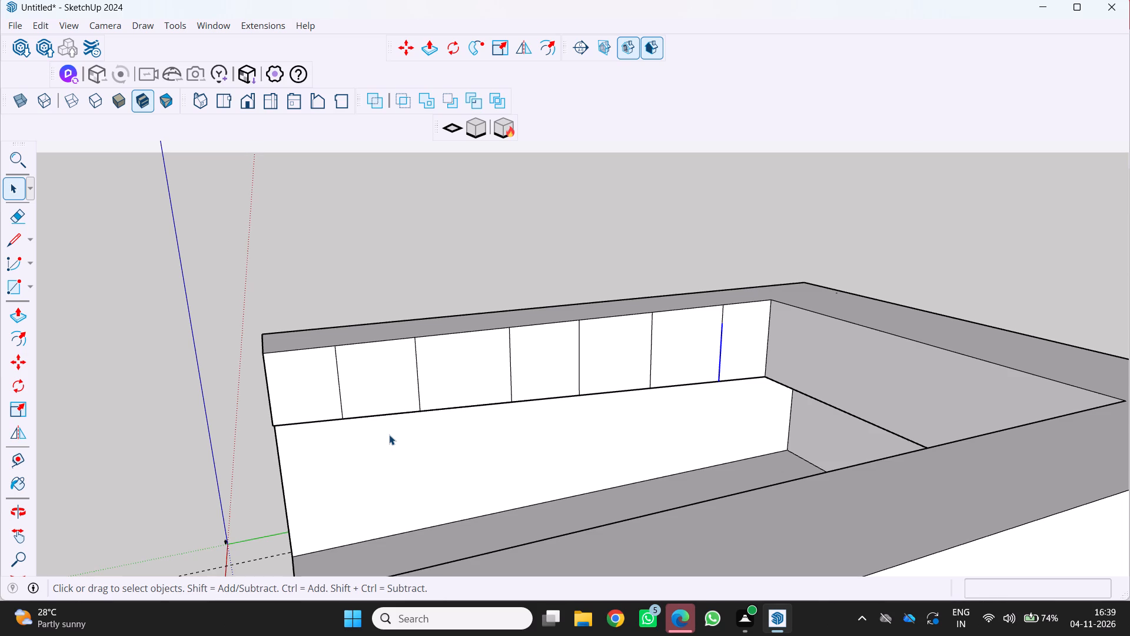
pyautogui.scroll(-4, 526, 347)
pyautogui.moveTo(464, 423); pyautogui.dragTo(733, 343, button='middle')
pyautogui.middleClick(733, 344)
pyautogui.scroll(1, 638, 396)
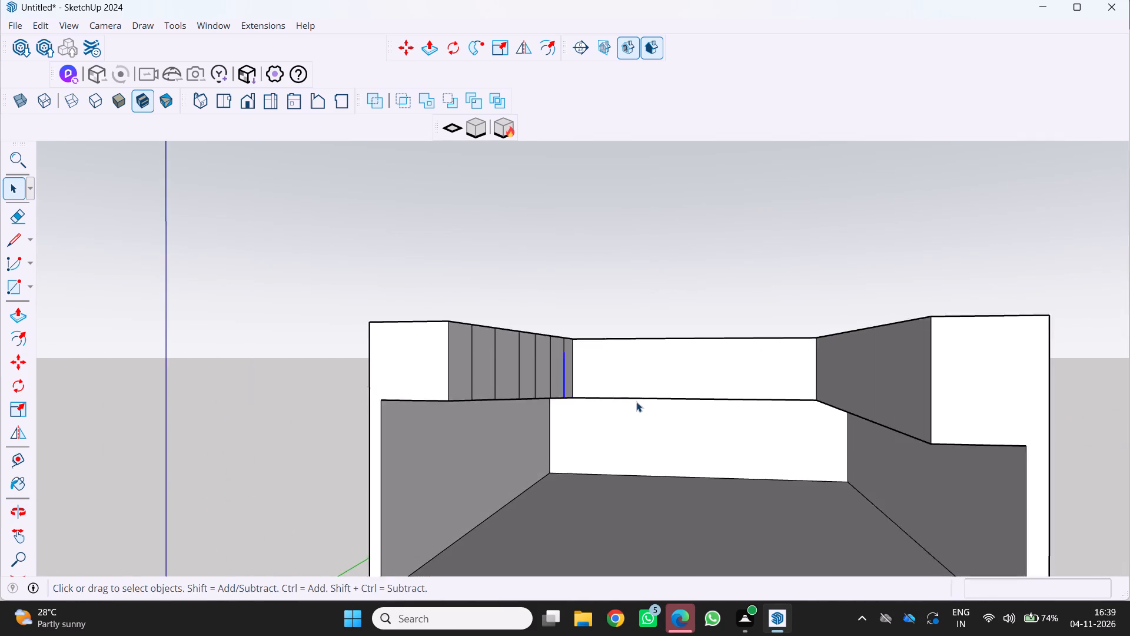
pyautogui.scroll(2, 636, 402)
pyautogui.moveTo(636, 401); pyautogui.dragTo(676, 403, button='middle')
pyautogui.middleClick(676, 403)
pyautogui.moveTo(594, 384); pyautogui.dragTo(534, 379, button='middle')
pyautogui.scroll(3, 570, 356)
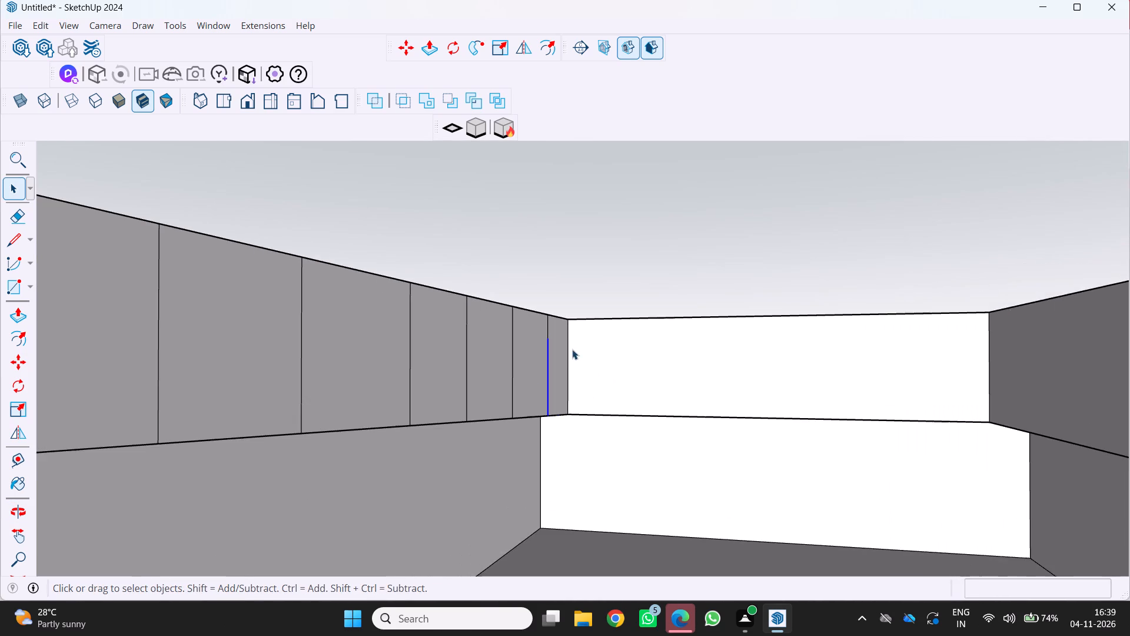
pyautogui.scroll(2, 567, 350)
pyautogui.moveTo(567, 353); pyautogui.dragTo(478, 418, button='middle')
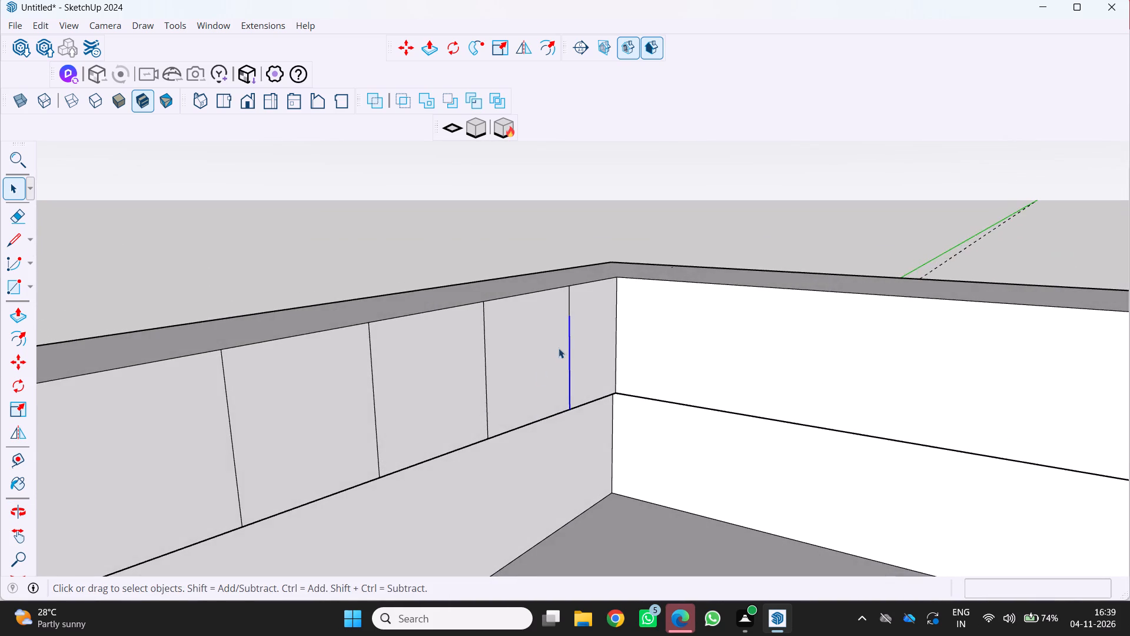
pyautogui.scroll(2, 570, 332)
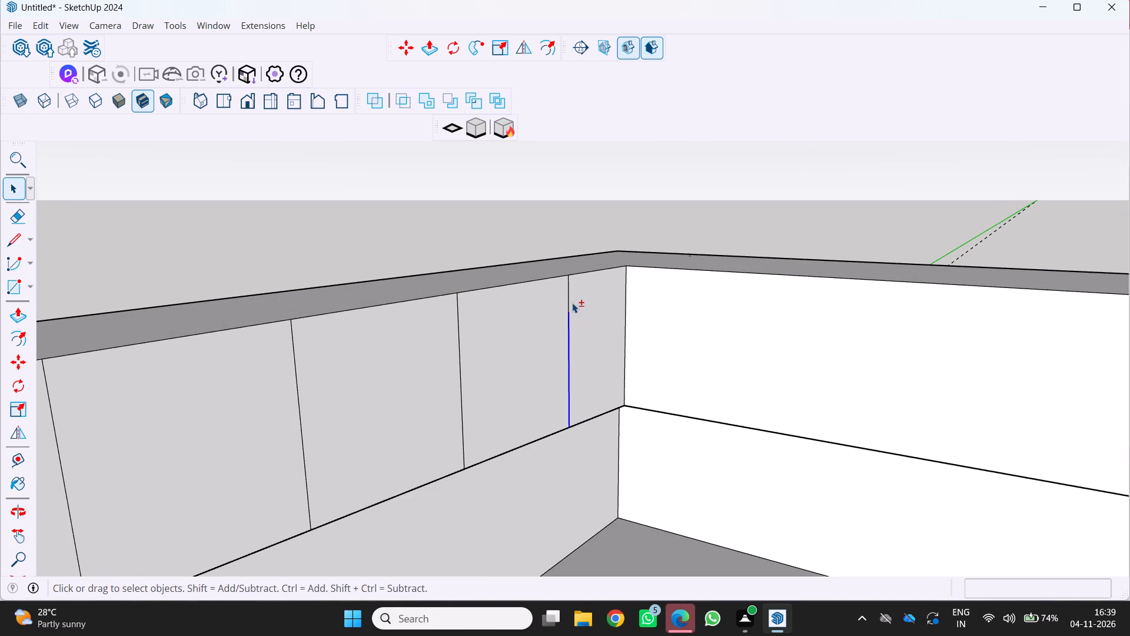
pyautogui.keyDown('shift'); pyautogui.click(567, 297); pyautogui.keyUp('shift')
pyautogui.keyDown('shift'); pyautogui.click(573, 301); pyautogui.keyUp('shift')
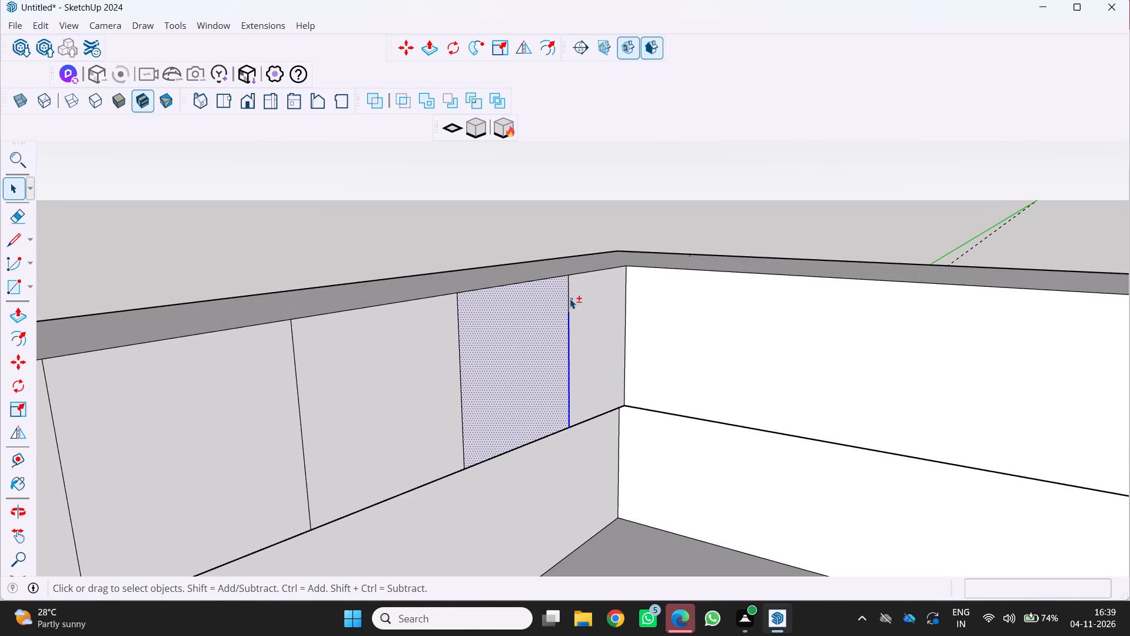
pyautogui.keyDown('shift'); pyautogui.click(566, 299); pyautogui.keyUp('shift')
pyautogui.keyDown('shift'); pyautogui.click(568, 300); pyautogui.keyUp('shift')
pyautogui.keyDown('shift'); pyautogui.scroll(1, 556, 405); pyautogui.keyUp('shift')
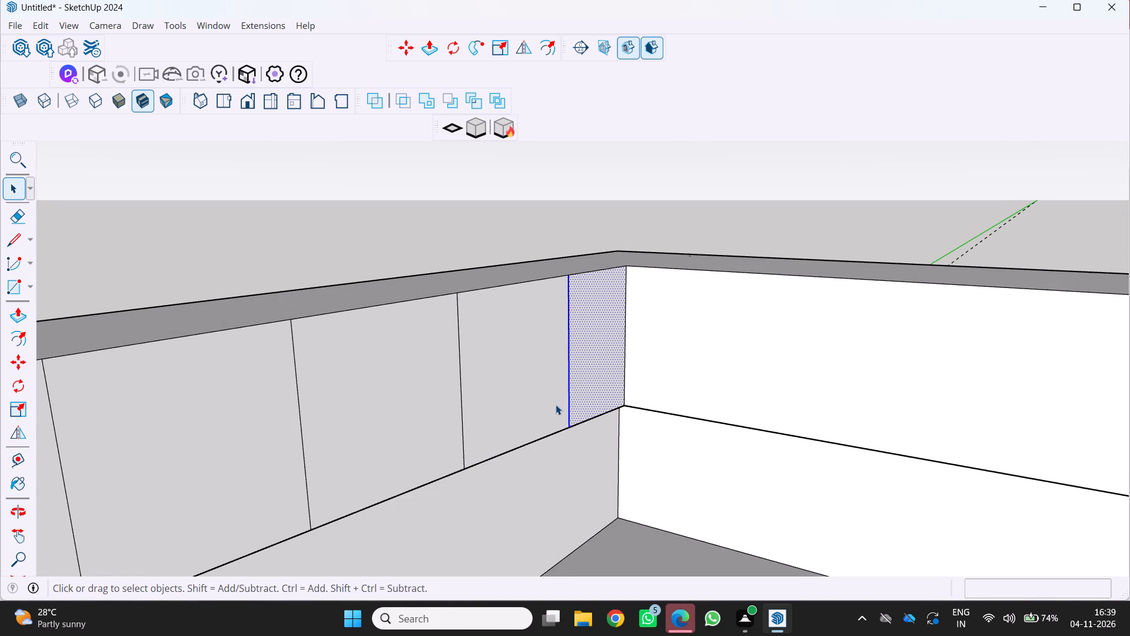
pyautogui.moveTo(556, 405); pyautogui.dragTo(599, 365, button='middle')
pyautogui.press('m')
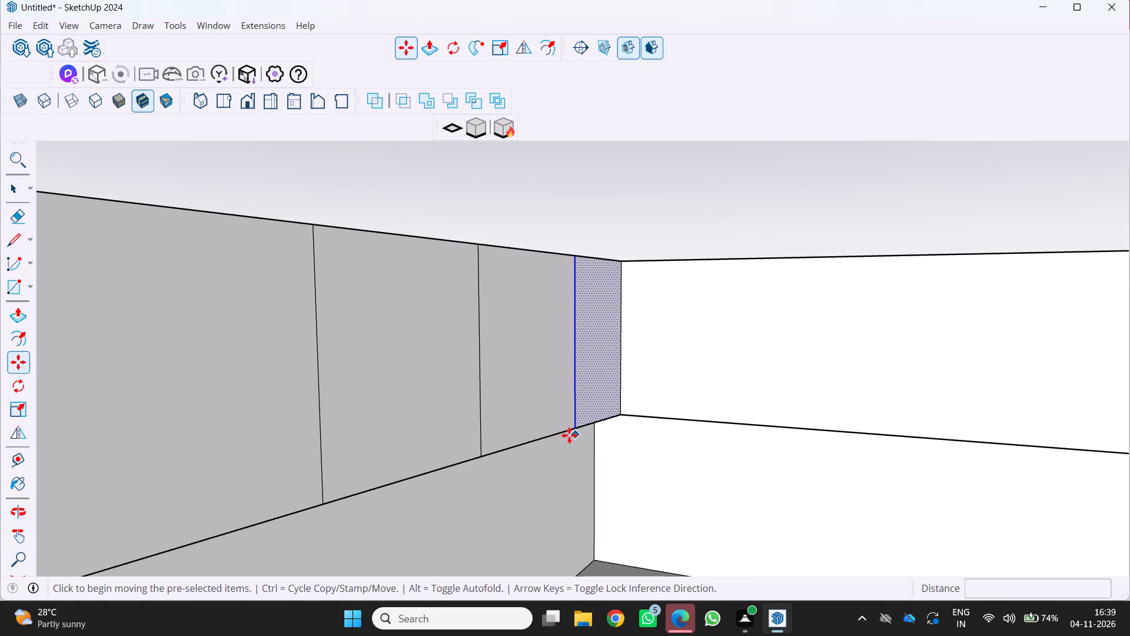
pyautogui.scroll(5, 567, 439)
pyautogui.click(577, 421)
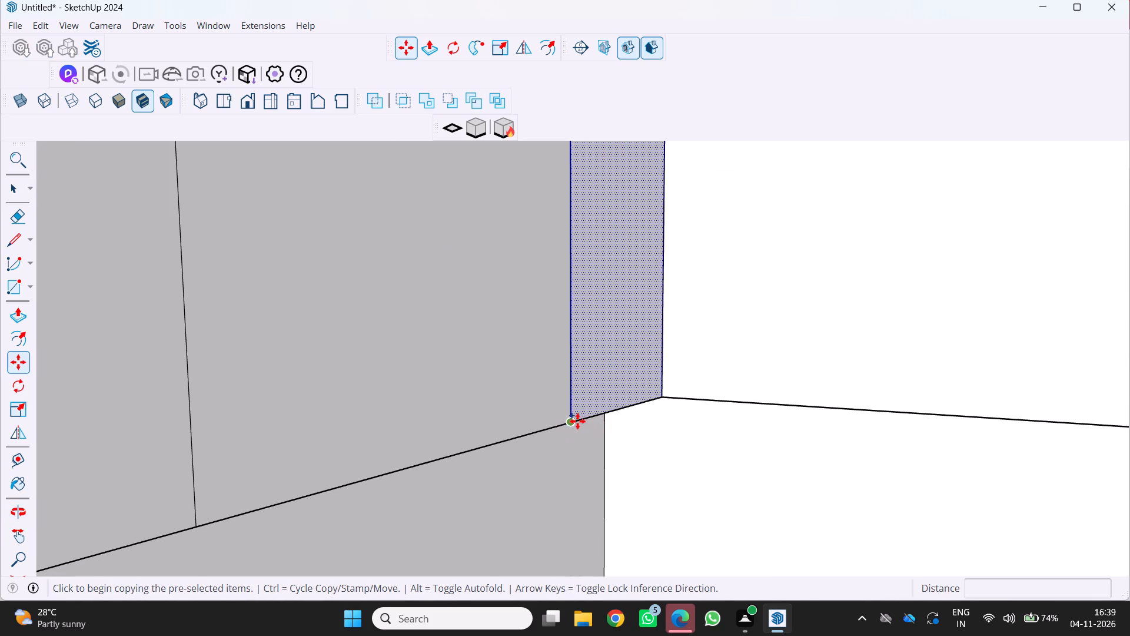
pyautogui.scroll(-3, 780, 427)
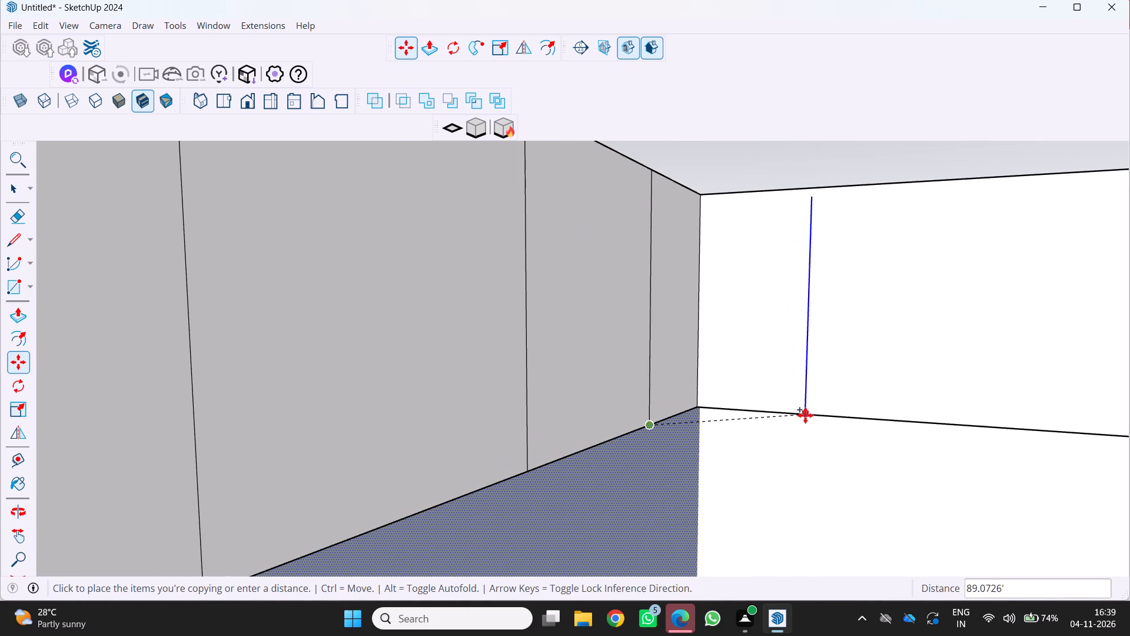
pyautogui.click(809, 415)
# Erase the vertical, upper and lower edges of the copied strip that protrude through the outside of the back wall.
pyautogui.scroll(-4, 818, 414)
pyautogui.moveTo(820, 416); pyautogui.dragTo(897, 411, button='middle')
pyautogui.moveTo(892, 413); pyautogui.dragTo(886, 414, button='middle')
pyautogui.scroll(-3, 859, 418)
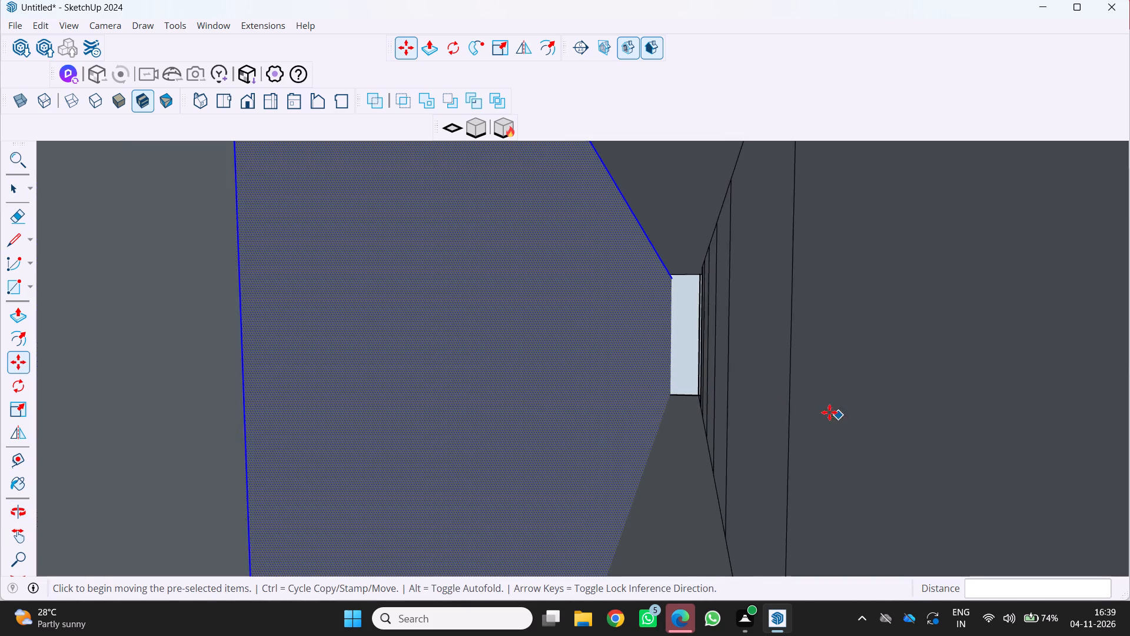
pyautogui.scroll(-4, 796, 408)
pyautogui.scroll(-5, 728, 425)
pyautogui.moveTo(699, 423); pyautogui.dragTo(939, 432, button='middle')
pyautogui.scroll(-3, 939, 432)
pyautogui.scroll(-3, 832, 433)
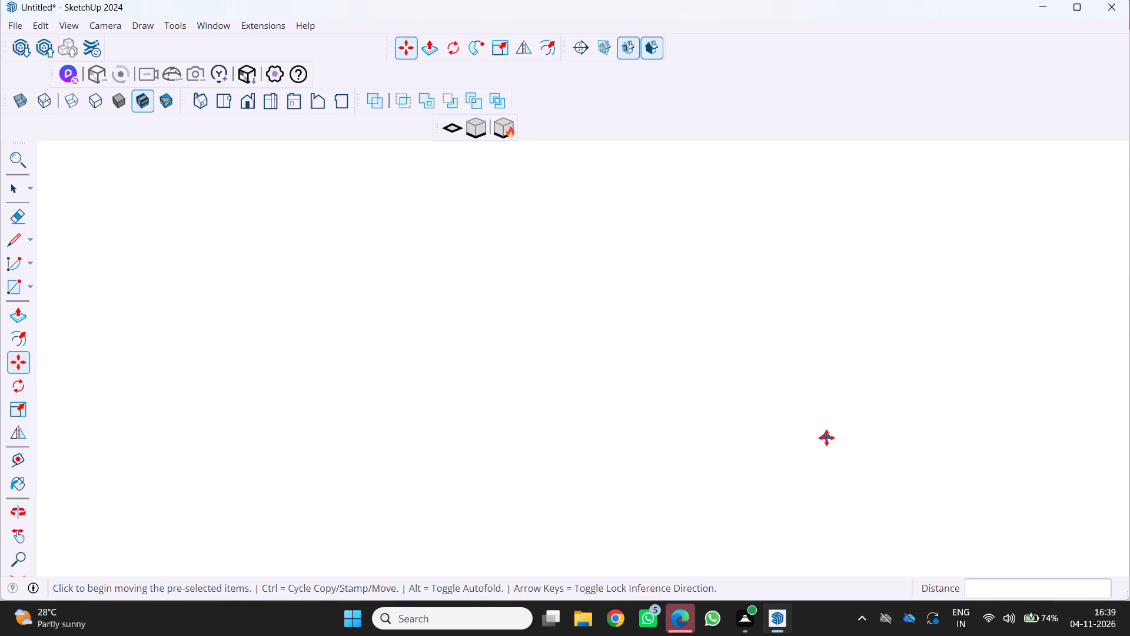
pyautogui.scroll(-15, 667, 385)
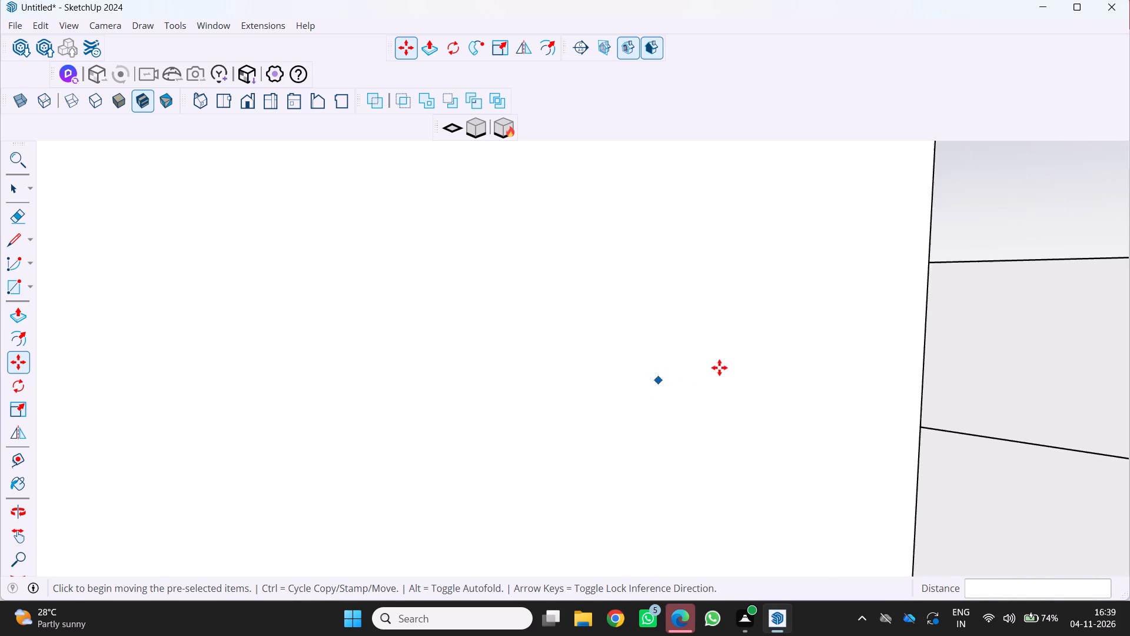
pyautogui.scroll(-19, 719, 367)
pyautogui.scroll(-5, 689, 357)
pyautogui.moveTo(703, 353); pyautogui.dragTo(704, 353, button='middle')
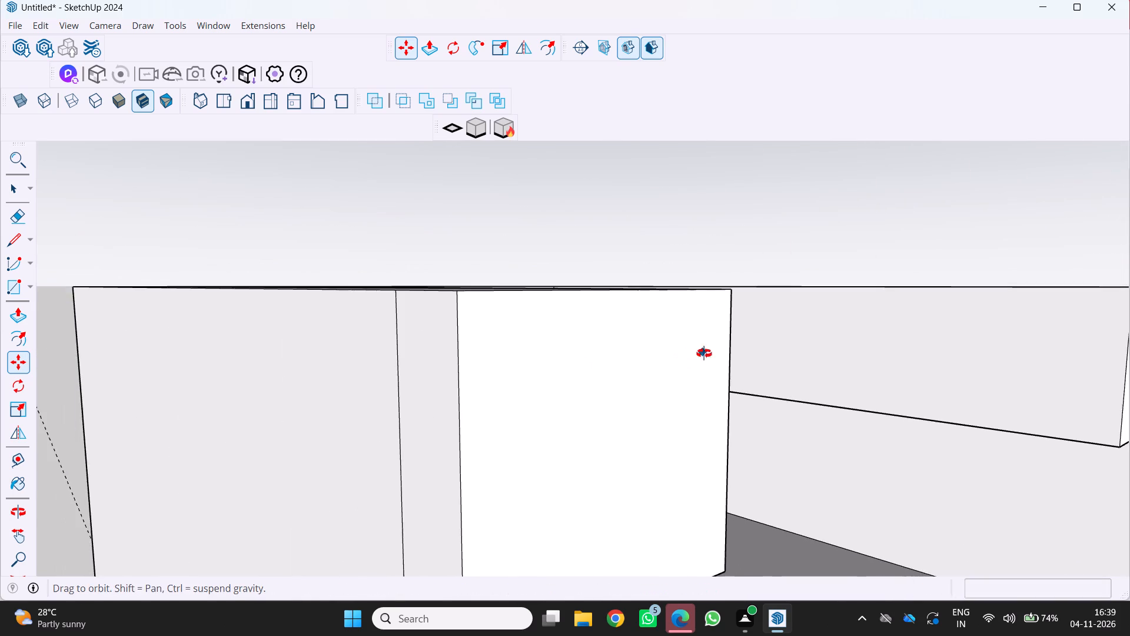
pyautogui.moveTo(704, 353); pyautogui.dragTo(550, 399, button='middle')
pyautogui.middleClick(550, 399)
pyautogui.scroll(4, 630, 298)
pyautogui.moveTo(625, 299); pyautogui.dragTo(577, 329, button='middle')
pyautogui.scroll(1, 576, 329)
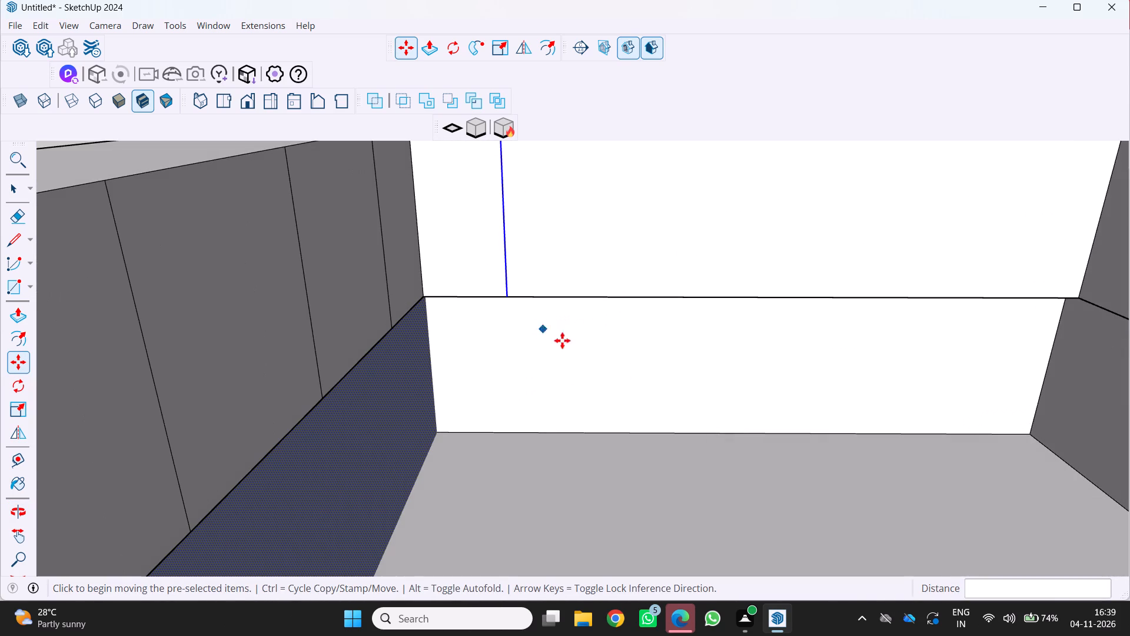
pyautogui.scroll(-5, 833, 436)
pyautogui.moveTo(821, 434); pyautogui.dragTo(549, 470, button='middle')
pyautogui.middleClick(547, 469)
pyautogui.middleClick(547, 468)
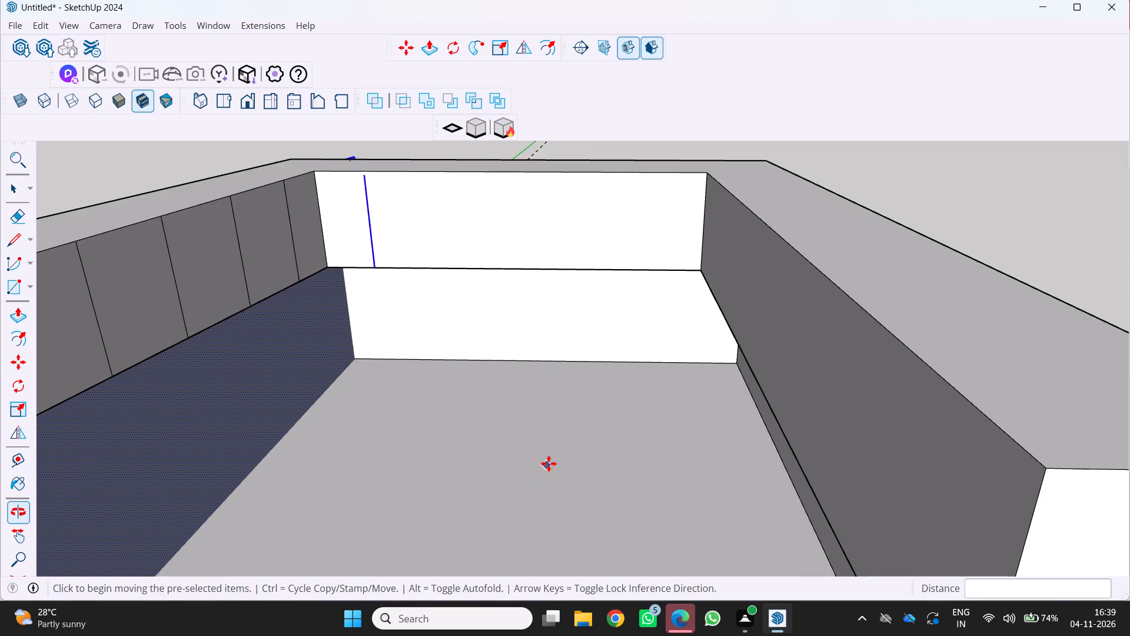
pyautogui.moveTo(556, 462); pyautogui.dragTo(830, 512, button='middle')
pyautogui.scroll(-9, 830, 512)
pyautogui.middleClick(830, 512)
pyautogui.moveTo(653, 541); pyautogui.dragTo(999, 449, button='middle')
pyautogui.scroll(1, 668, 532)
pyautogui.middleClick(999, 449)
pyautogui.middleClick(1000, 449)
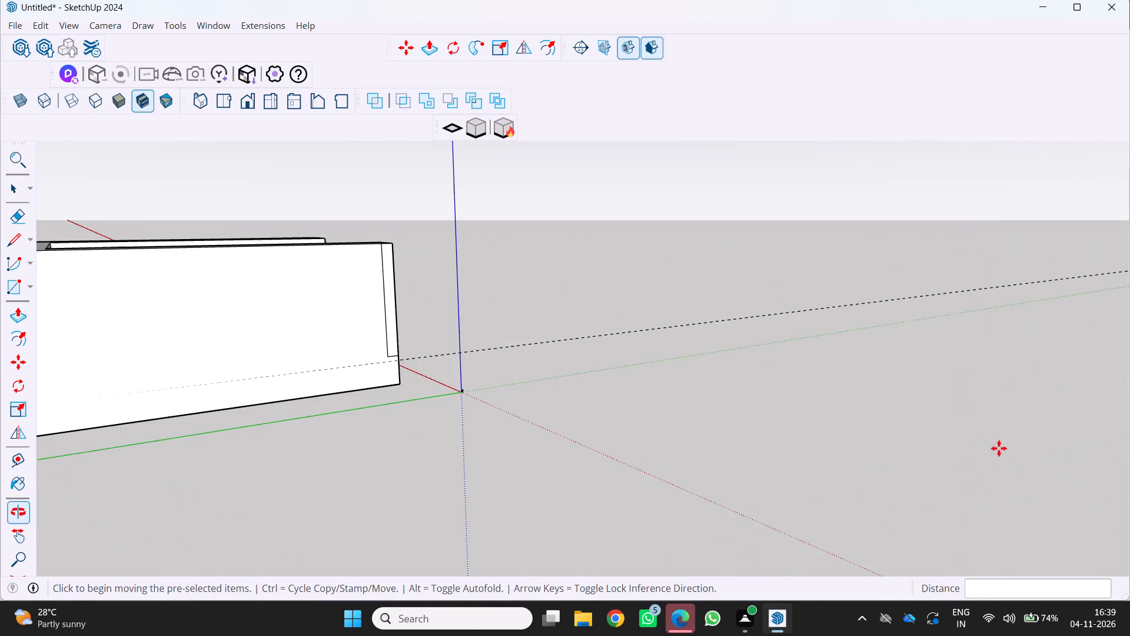
pyautogui.scroll(-9, 713, 486)
pyautogui.moveTo(707, 487); pyautogui.dragTo(1116, 519, button='middle')
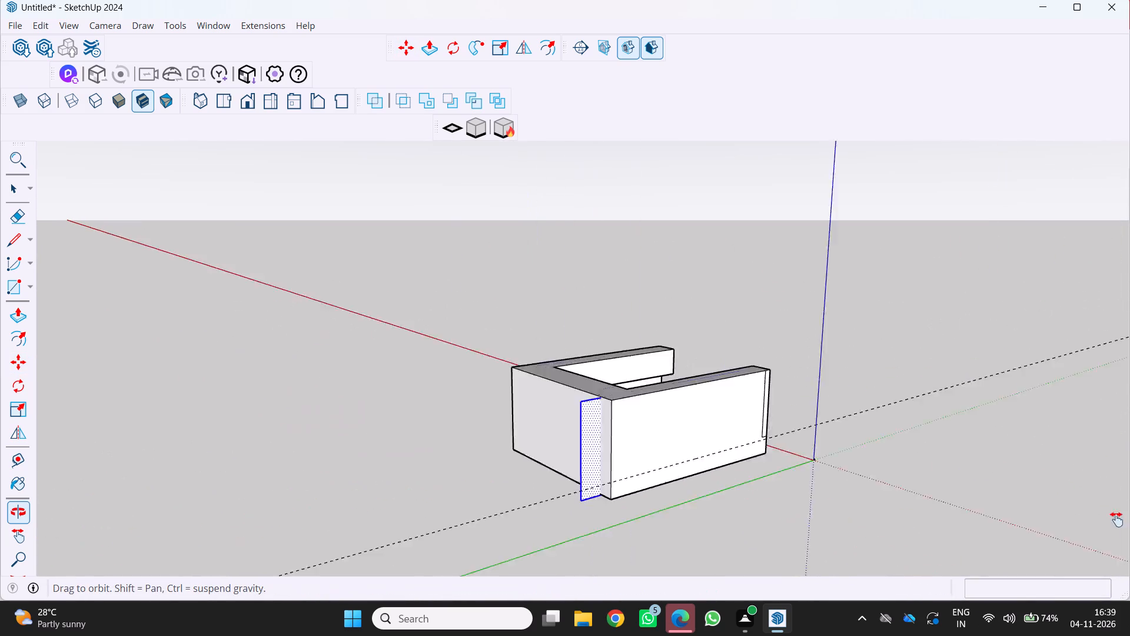
pyautogui.moveTo(1116, 519); pyautogui.dragTo(1129, 515, button='middle')
pyautogui.scroll(3, 757, 475)
pyautogui.press('e')
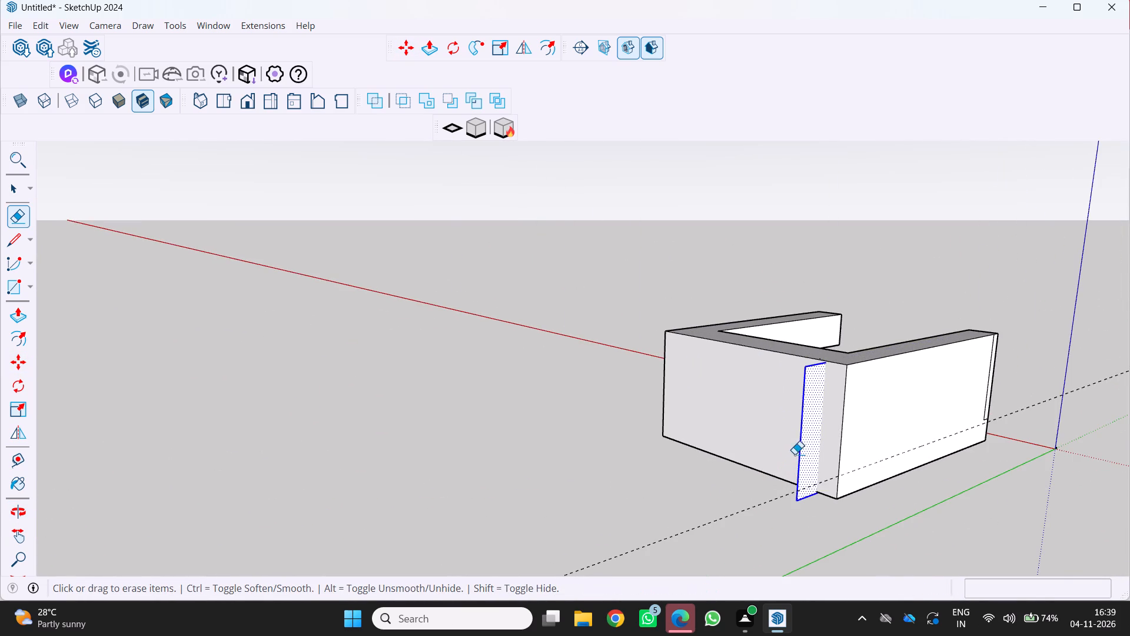
pyautogui.scroll(3, 797, 450)
pyautogui.click(805, 436)
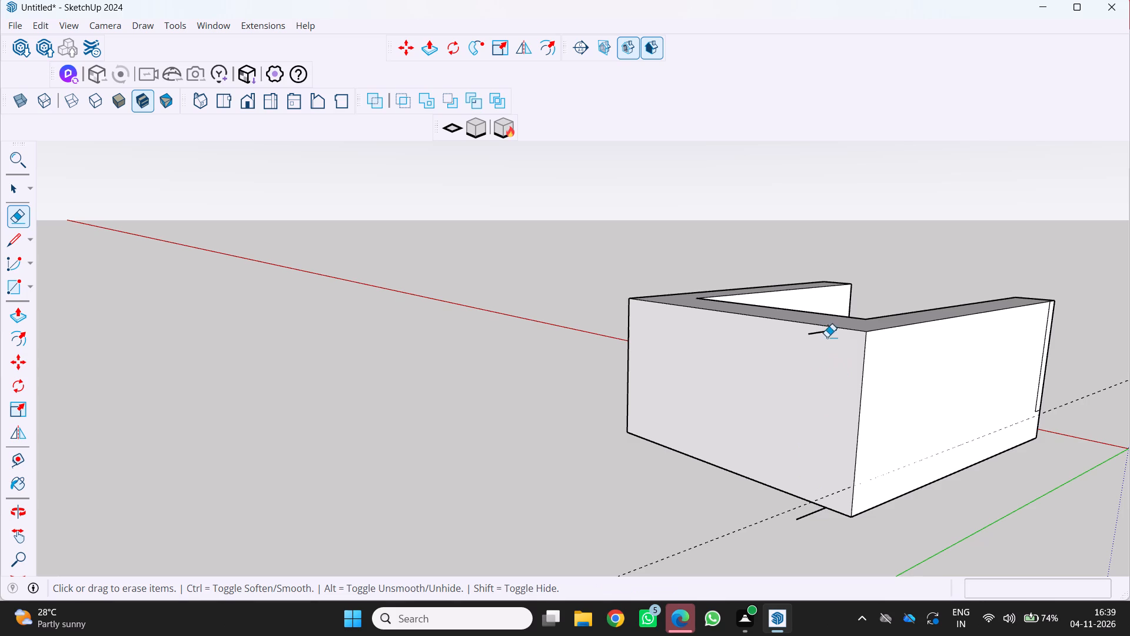
pyautogui.click(818, 333)
pyautogui.scroll(8, 806, 556)
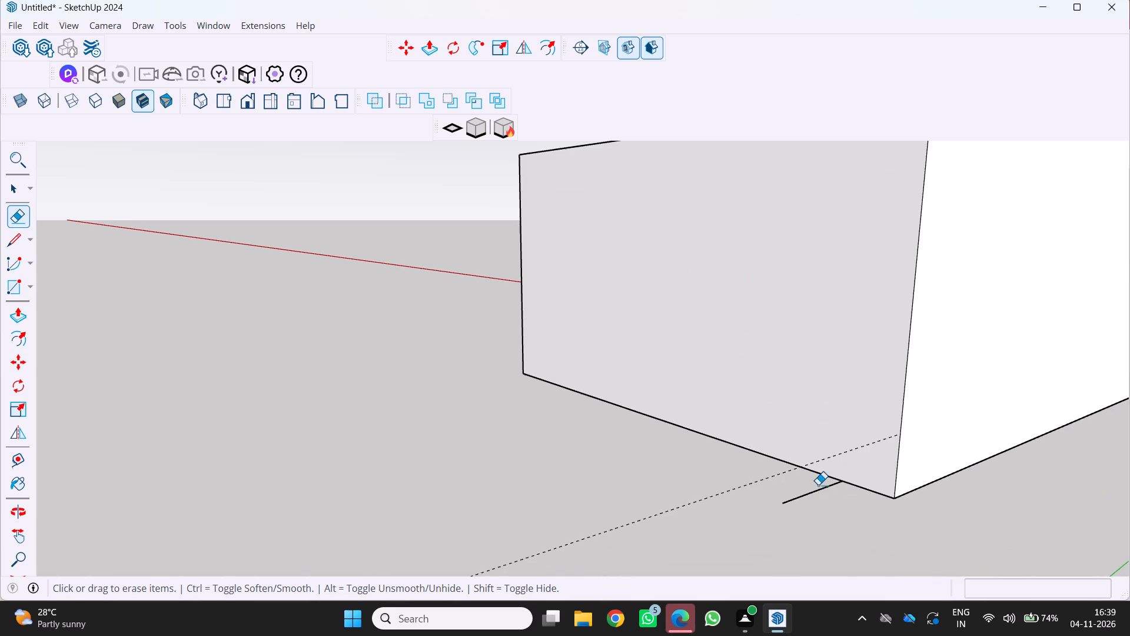
pyautogui.click(802, 495)
pyautogui.scroll(-11, 799, 497)
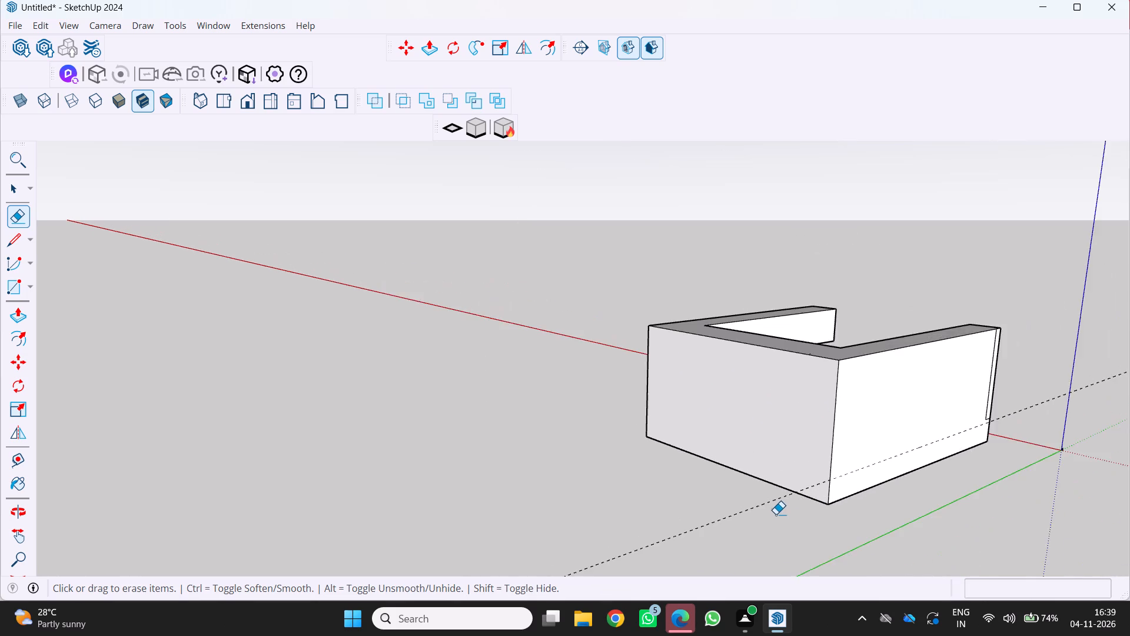
# Examine the walled slab's exterior, top faces and open front from several sides.
pyautogui.scroll(-4, 776, 514)
pyautogui.moveTo(766, 512); pyautogui.dragTo(668, 531, button='middle')
pyautogui.middleClick(668, 531)
pyautogui.scroll(-5, 674, 512)
pyautogui.moveTo(661, 520); pyautogui.dragTo(555, 505, button='middle')
pyautogui.middleClick(556, 503)
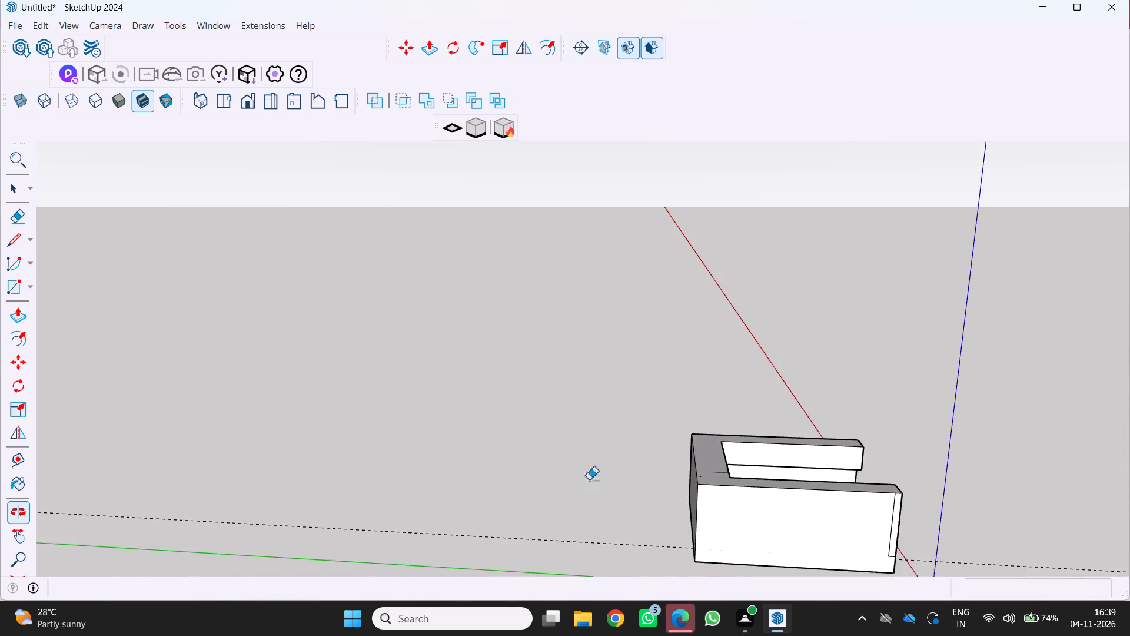
pyautogui.scroll(-5, 661, 440)
pyautogui.keyDown('shift'); pyautogui.moveTo(664, 448); pyautogui.dragTo(553, 370, button='middle'); pyautogui.keyUp('shift')
pyautogui.keyDown('shift'); pyautogui.middleClick(553, 370); pyautogui.keyUp('shift')
pyautogui.scroll(4, 619, 402)
pyautogui.moveTo(623, 406); pyautogui.dragTo(483, 462, button='middle')
pyautogui.scroll(4, 483, 462)
pyautogui.moveTo(612, 431); pyautogui.dragTo(700, 424, button='middle')
pyautogui.middleClick(700, 424)
pyautogui.middleClick(700, 424)
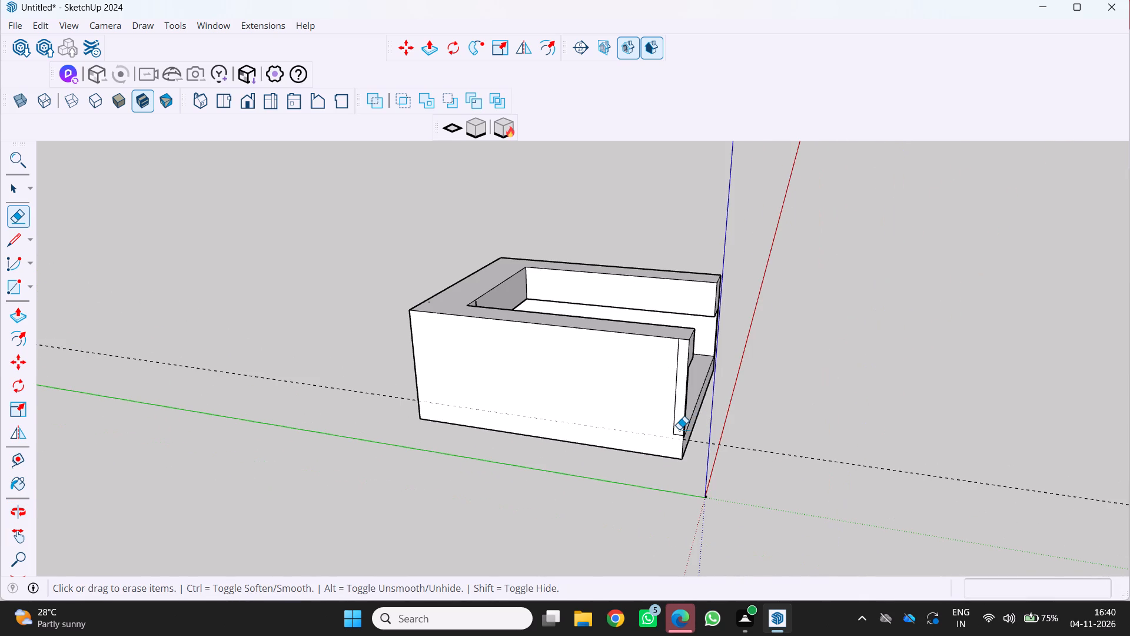
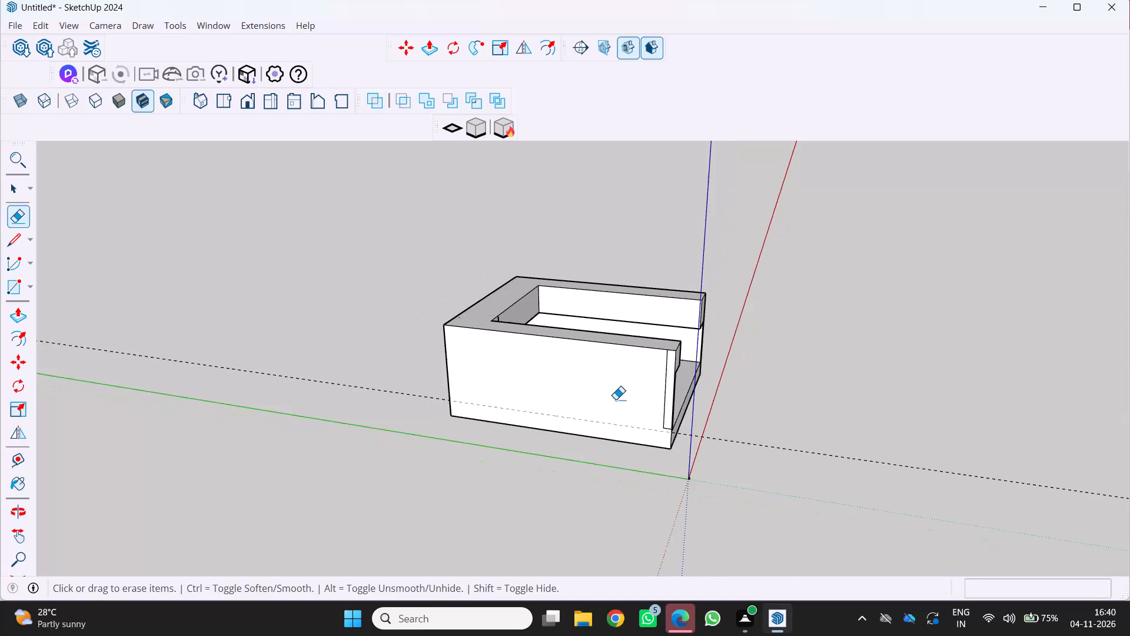
# Examine the walled slab from its open front and from above.
pyautogui.moveTo(597, 391); pyautogui.dragTo(498, 395, button='middle')
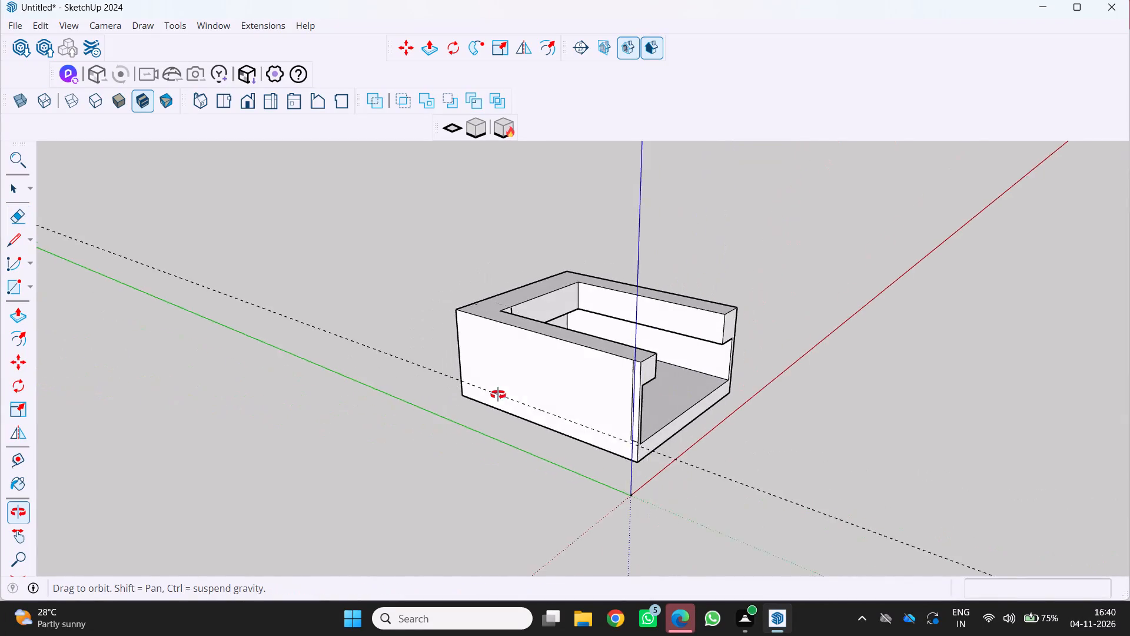
pyautogui.moveTo(498, 395); pyautogui.dragTo(495, 410, button='middle')
pyautogui.scroll(-5, 649, 439)
pyautogui.moveTo(629, 442); pyautogui.dragTo(500, 402, button='middle')
pyautogui.scroll(5, 585, 267)
pyautogui.moveTo(597, 352); pyautogui.dragTo(593, 363, button='middle')
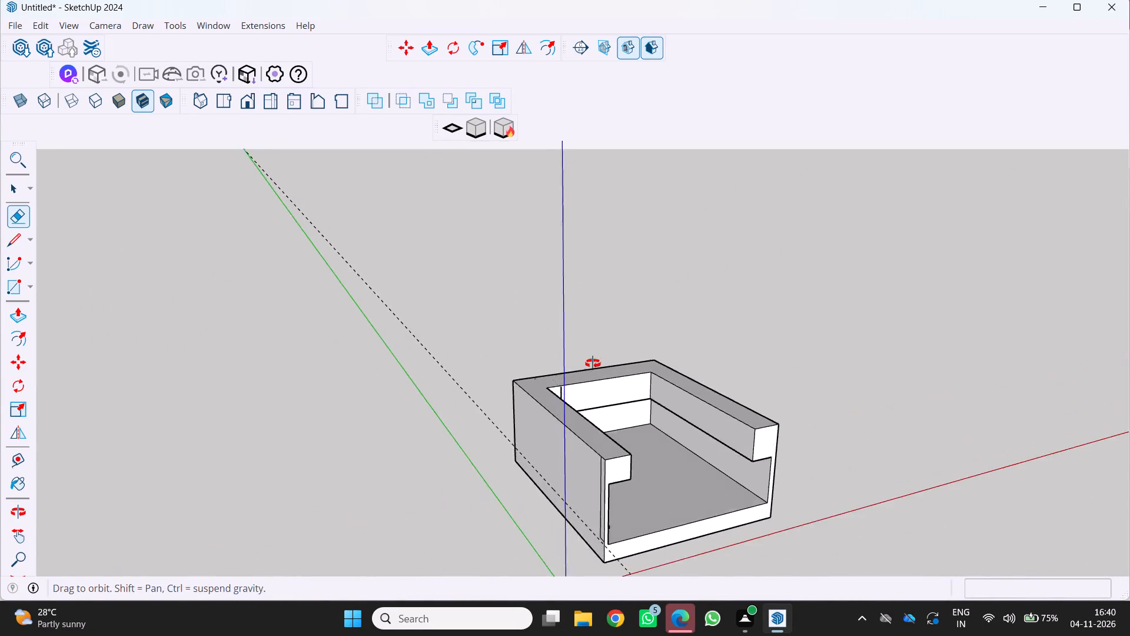
pyautogui.moveTo(593, 363); pyautogui.dragTo(534, 423, button='middle')
pyautogui.scroll(-4, 552, 358)
pyautogui.moveTo(583, 380); pyautogui.dragTo(541, 434, button='middle')
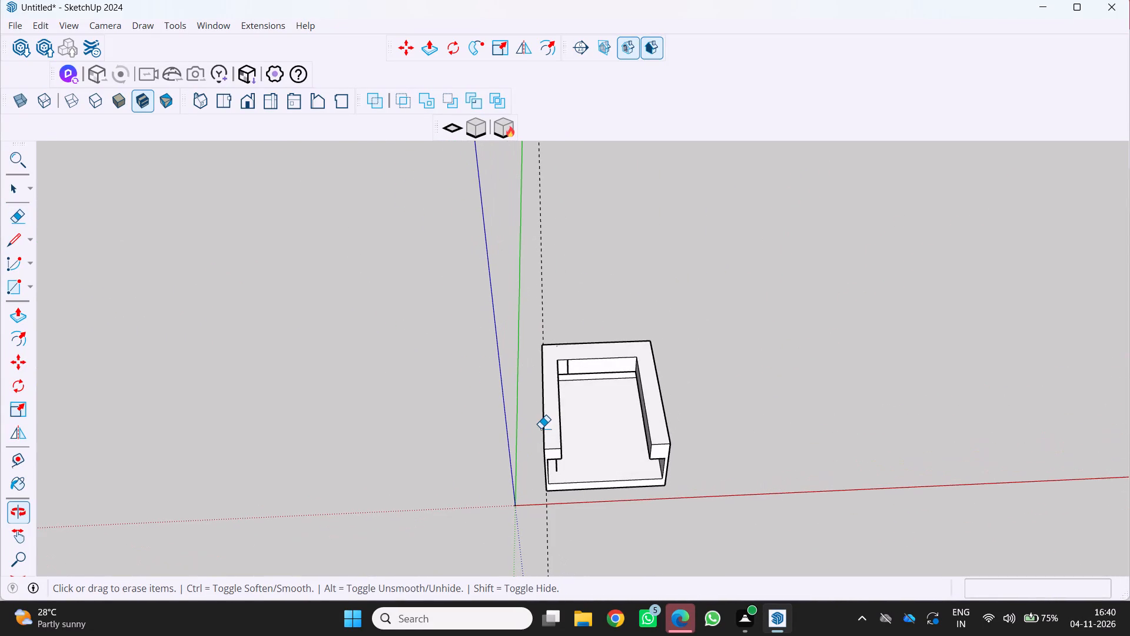
pyautogui.moveTo(539, 416); pyautogui.dragTo(633, 413, button='middle')
pyautogui.keyDown('shift'); pyautogui.middleClick(633, 412); pyautogui.keyUp('shift')
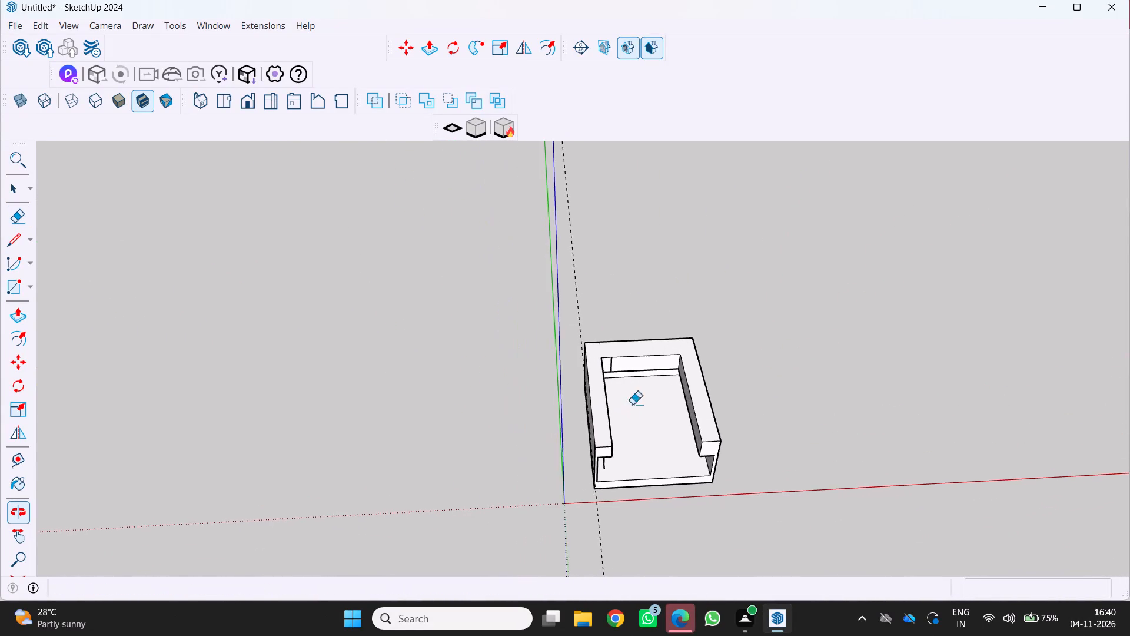
# Extend the vertical line on the back band's inner face up to the face's upper edge.
pyautogui.scroll(7, 610, 345)
pyautogui.moveTo(606, 374); pyautogui.dragTo(590, 323, button='middle')
pyautogui.scroll(1, 592, 330)
pyautogui.scroll(4, 607, 385)
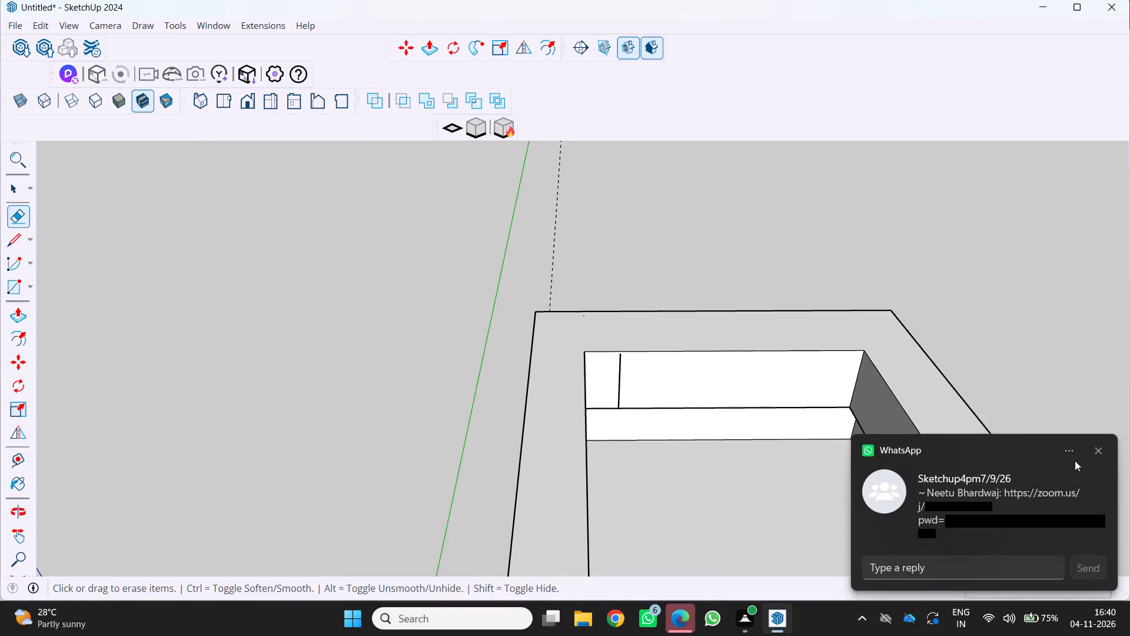
pyautogui.click(1101, 448)
pyautogui.scroll(2, 830, 410)
pyautogui.moveTo(829, 405); pyautogui.dragTo(825, 391, button='middle')
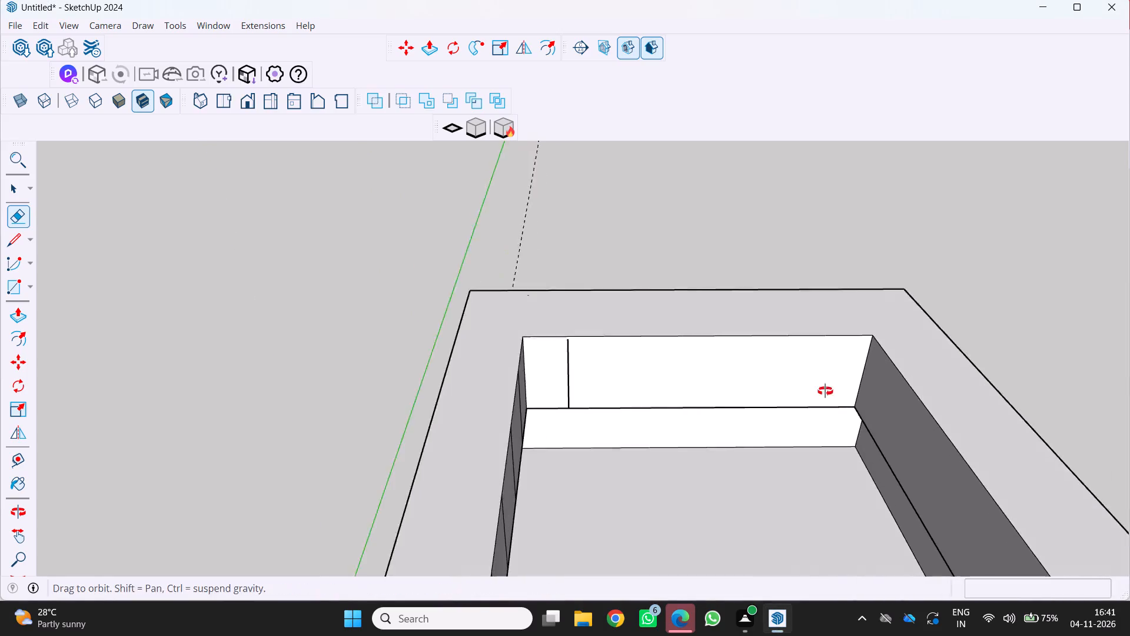
pyautogui.moveTo(825, 391); pyautogui.dragTo(813, 369, button='middle')
pyautogui.scroll(3, 441, 376)
pyautogui.scroll(4, 535, 319)
pyautogui.scroll(3, 626, 348)
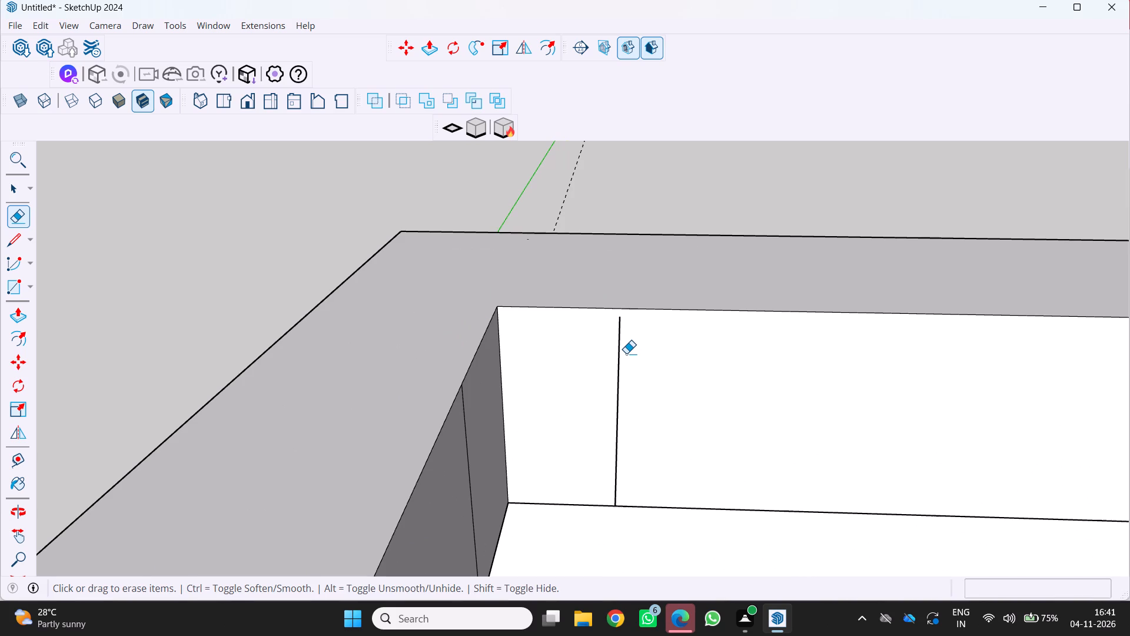
pyautogui.press('l')
pyautogui.scroll(3, 586, 316)
pyautogui.scroll(3, 643, 333)
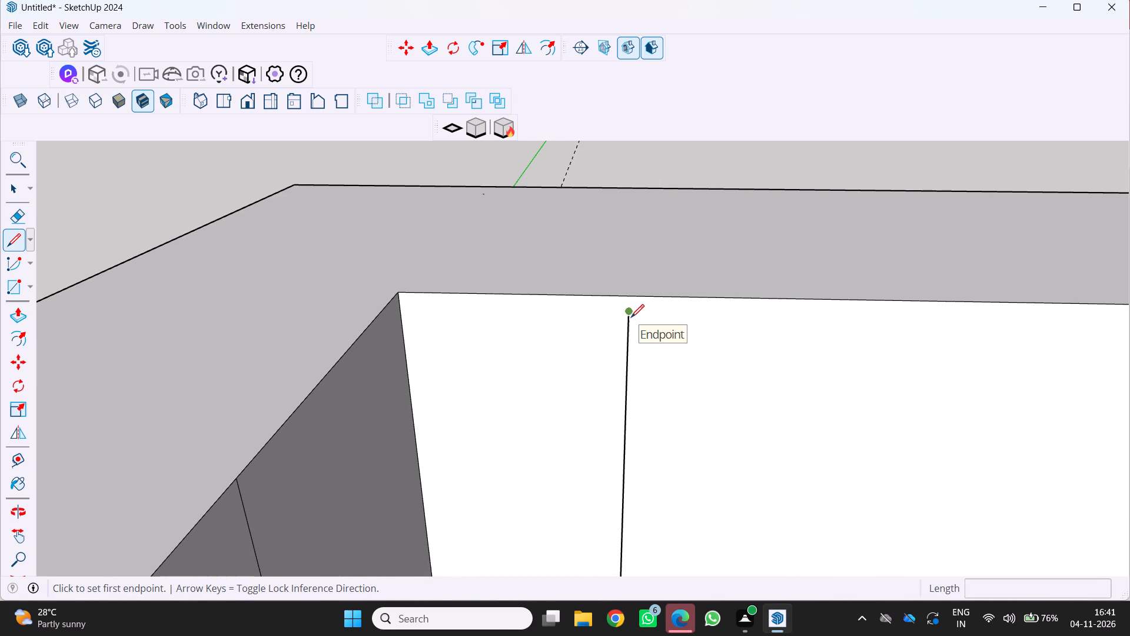
pyautogui.click(631, 317)
pyautogui.click(635, 296)
pyautogui.scroll(-5, 658, 301)
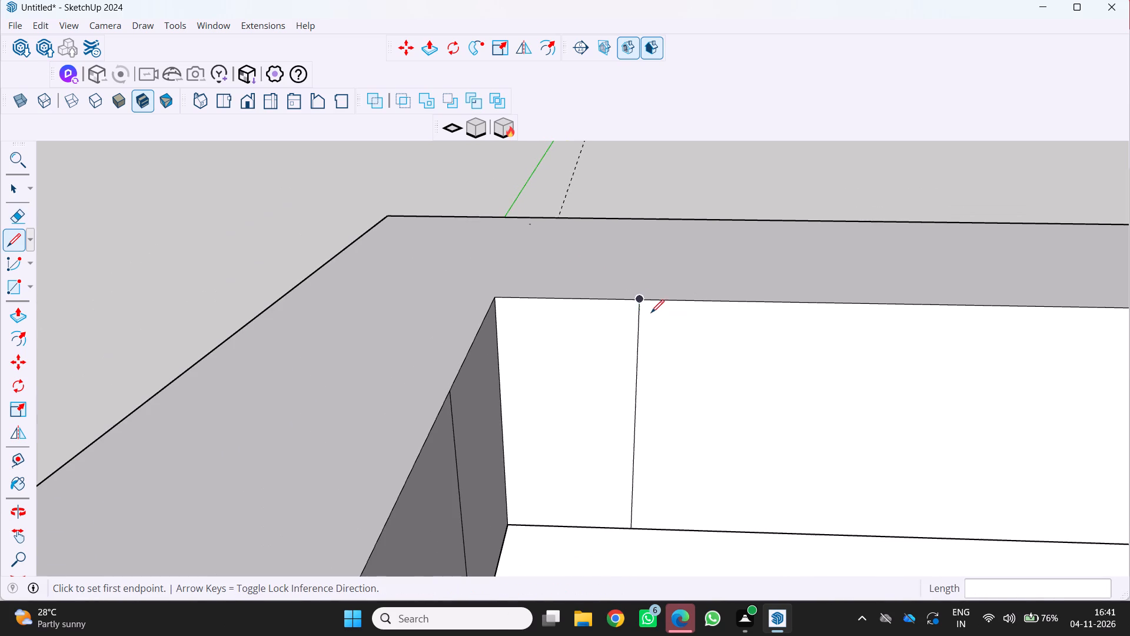
pyautogui.press('space')
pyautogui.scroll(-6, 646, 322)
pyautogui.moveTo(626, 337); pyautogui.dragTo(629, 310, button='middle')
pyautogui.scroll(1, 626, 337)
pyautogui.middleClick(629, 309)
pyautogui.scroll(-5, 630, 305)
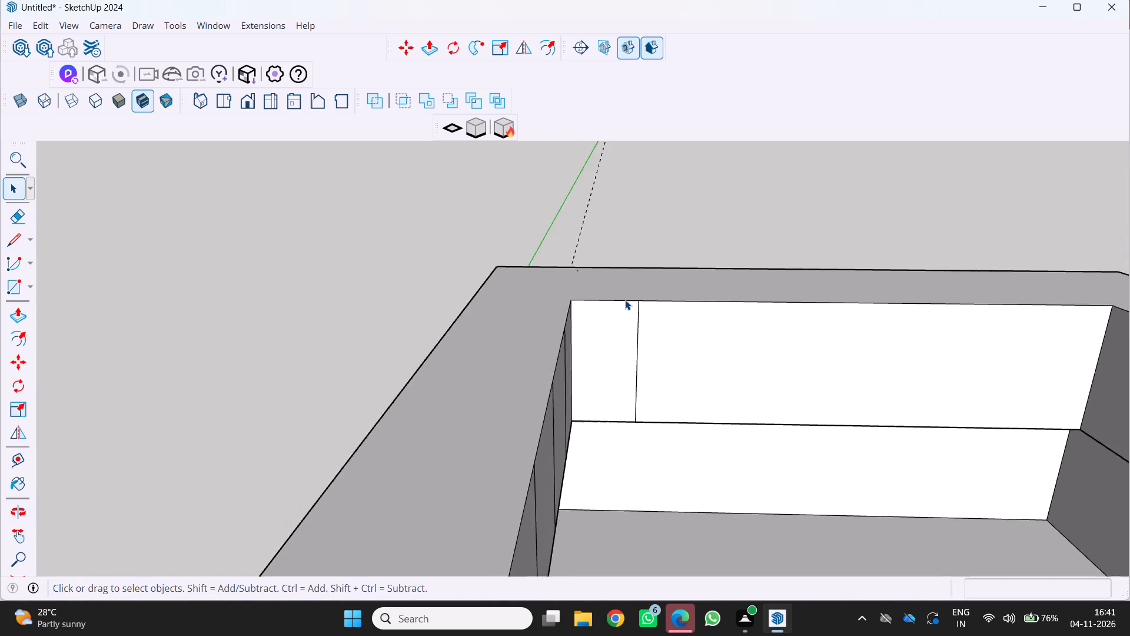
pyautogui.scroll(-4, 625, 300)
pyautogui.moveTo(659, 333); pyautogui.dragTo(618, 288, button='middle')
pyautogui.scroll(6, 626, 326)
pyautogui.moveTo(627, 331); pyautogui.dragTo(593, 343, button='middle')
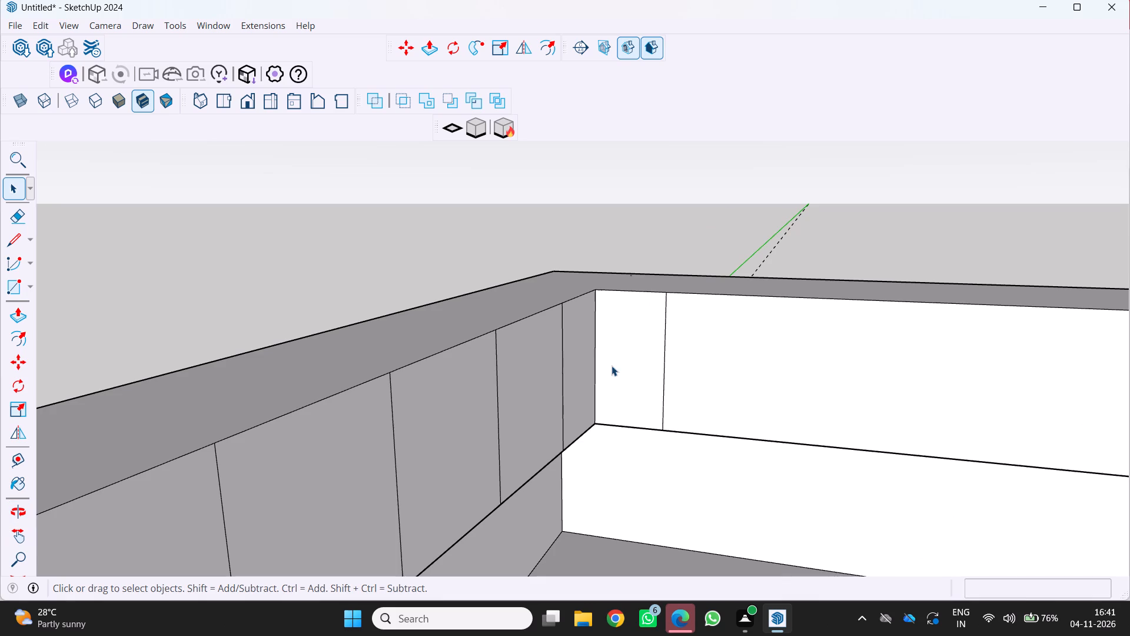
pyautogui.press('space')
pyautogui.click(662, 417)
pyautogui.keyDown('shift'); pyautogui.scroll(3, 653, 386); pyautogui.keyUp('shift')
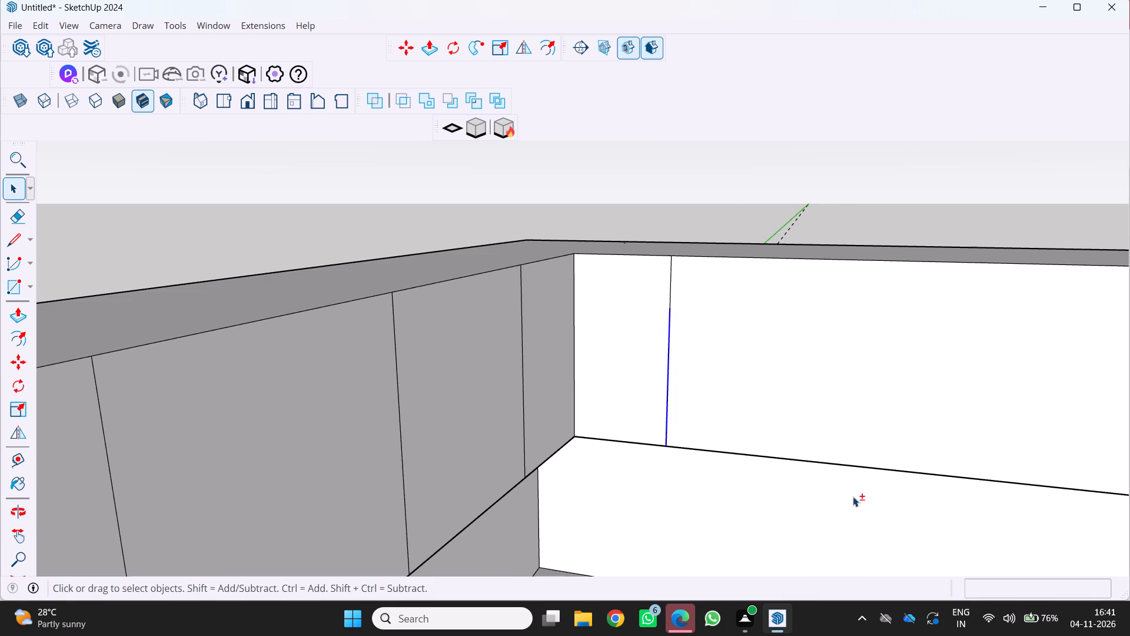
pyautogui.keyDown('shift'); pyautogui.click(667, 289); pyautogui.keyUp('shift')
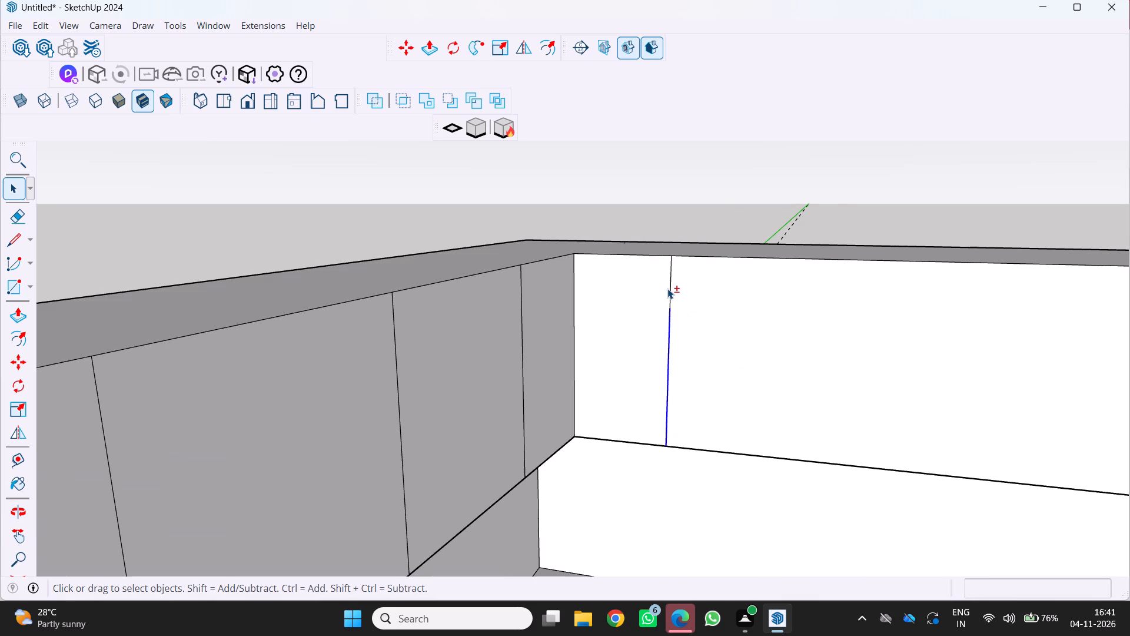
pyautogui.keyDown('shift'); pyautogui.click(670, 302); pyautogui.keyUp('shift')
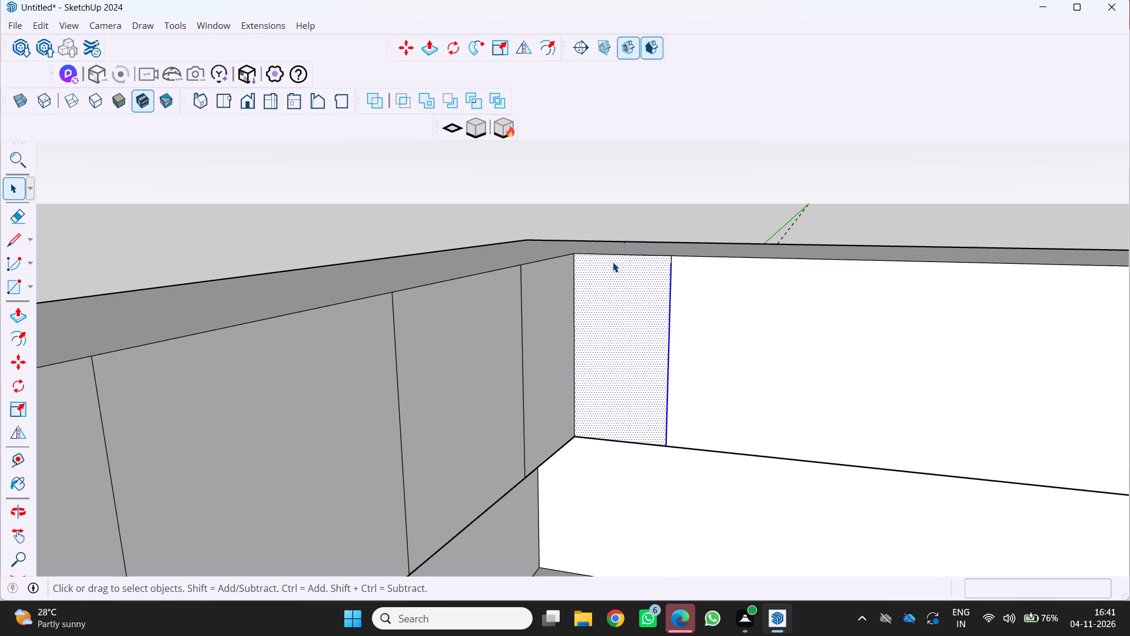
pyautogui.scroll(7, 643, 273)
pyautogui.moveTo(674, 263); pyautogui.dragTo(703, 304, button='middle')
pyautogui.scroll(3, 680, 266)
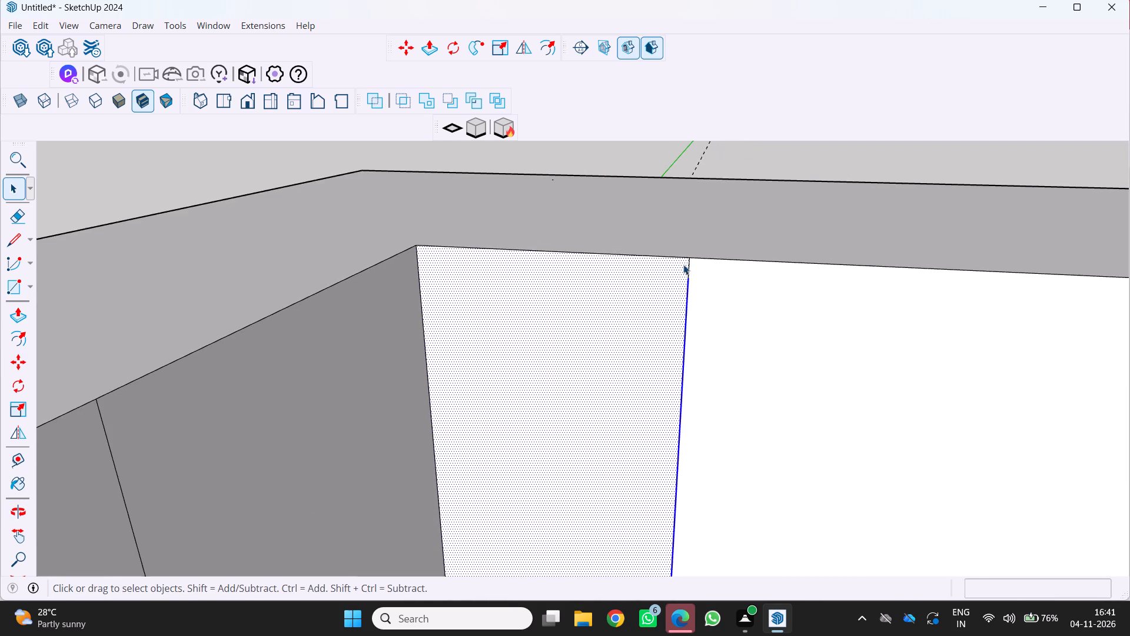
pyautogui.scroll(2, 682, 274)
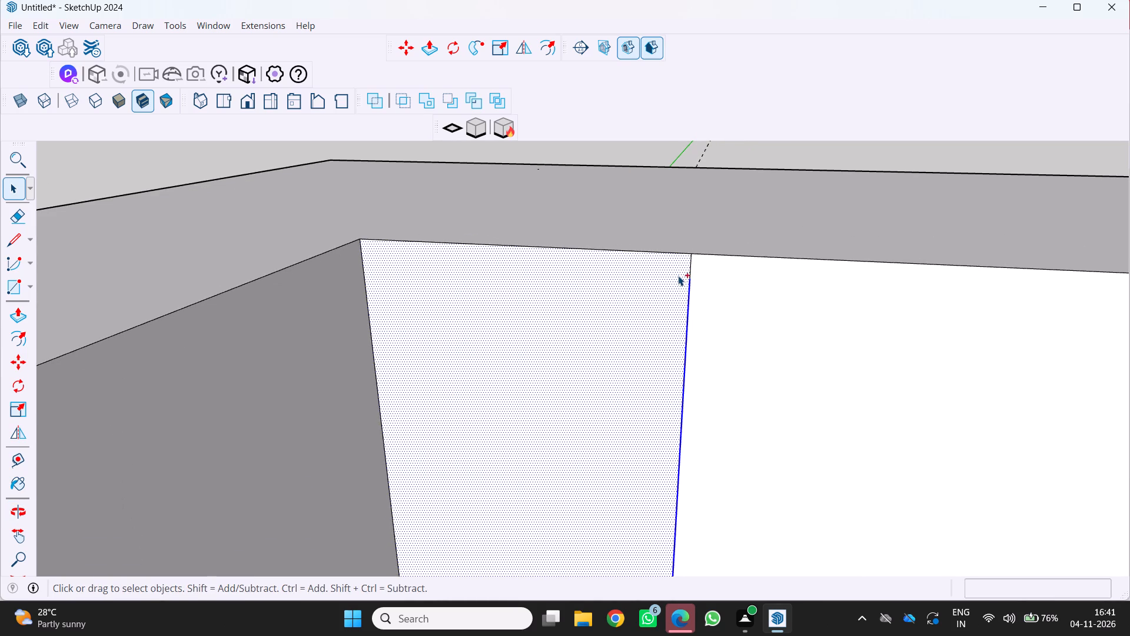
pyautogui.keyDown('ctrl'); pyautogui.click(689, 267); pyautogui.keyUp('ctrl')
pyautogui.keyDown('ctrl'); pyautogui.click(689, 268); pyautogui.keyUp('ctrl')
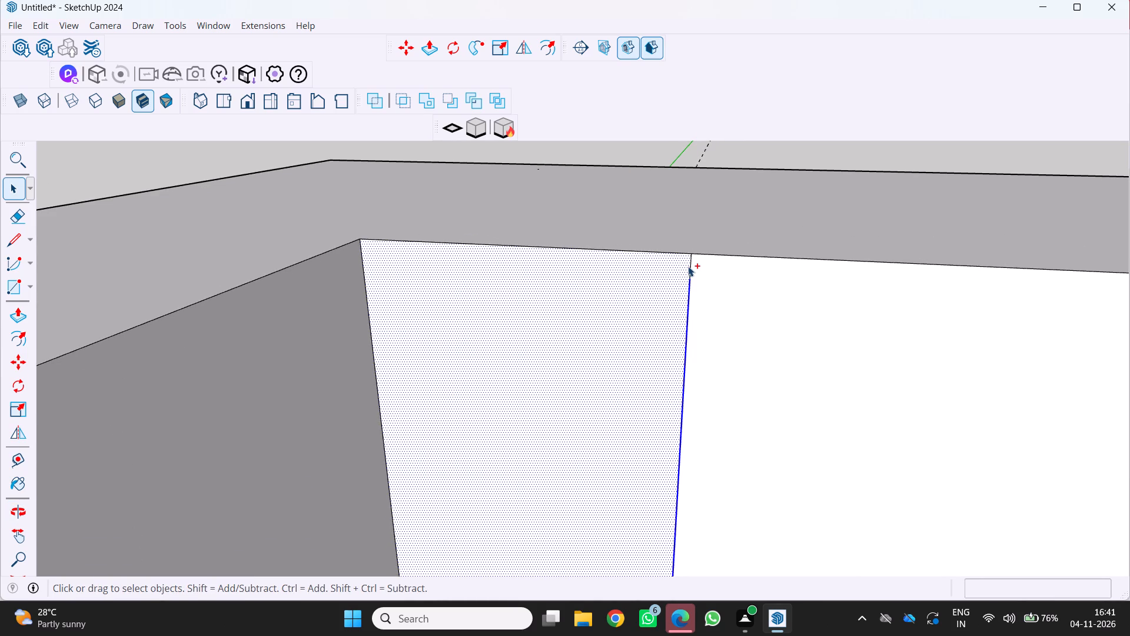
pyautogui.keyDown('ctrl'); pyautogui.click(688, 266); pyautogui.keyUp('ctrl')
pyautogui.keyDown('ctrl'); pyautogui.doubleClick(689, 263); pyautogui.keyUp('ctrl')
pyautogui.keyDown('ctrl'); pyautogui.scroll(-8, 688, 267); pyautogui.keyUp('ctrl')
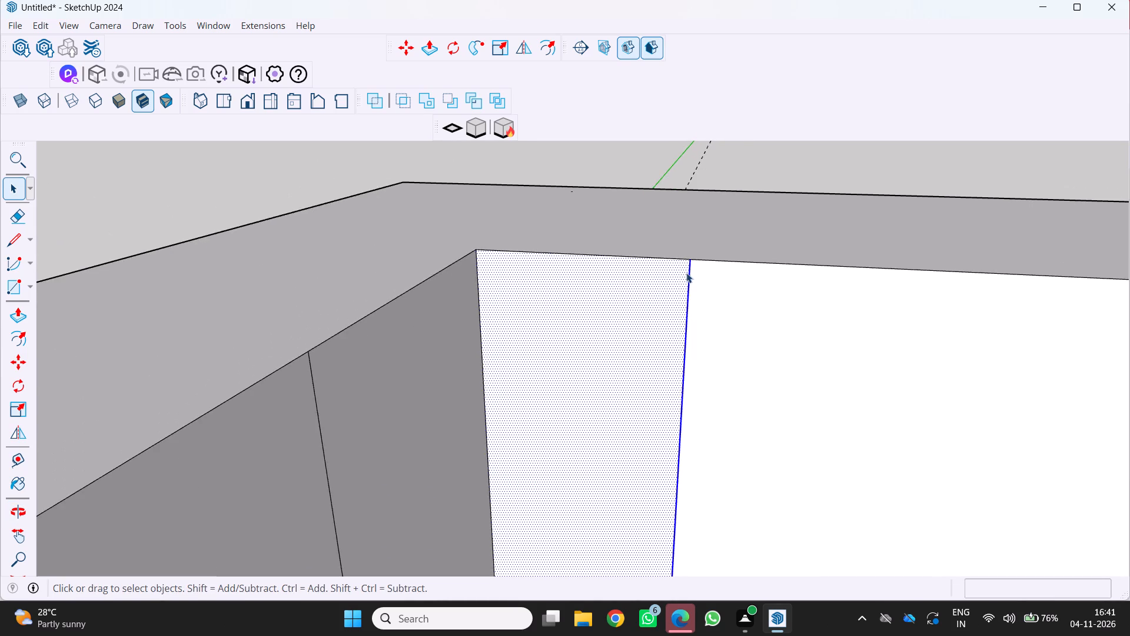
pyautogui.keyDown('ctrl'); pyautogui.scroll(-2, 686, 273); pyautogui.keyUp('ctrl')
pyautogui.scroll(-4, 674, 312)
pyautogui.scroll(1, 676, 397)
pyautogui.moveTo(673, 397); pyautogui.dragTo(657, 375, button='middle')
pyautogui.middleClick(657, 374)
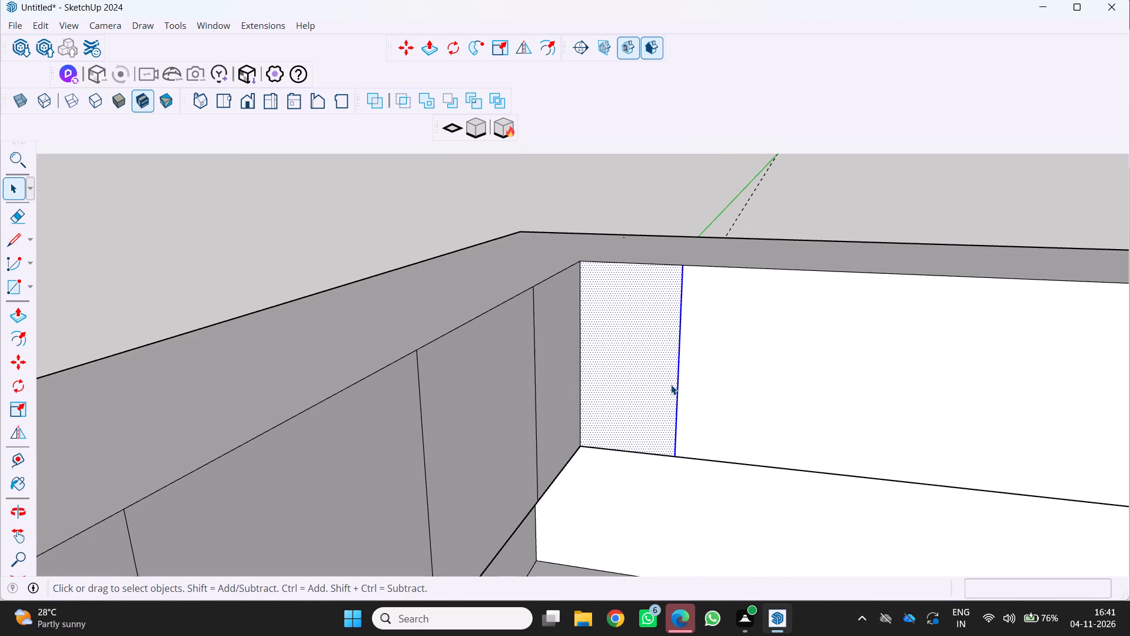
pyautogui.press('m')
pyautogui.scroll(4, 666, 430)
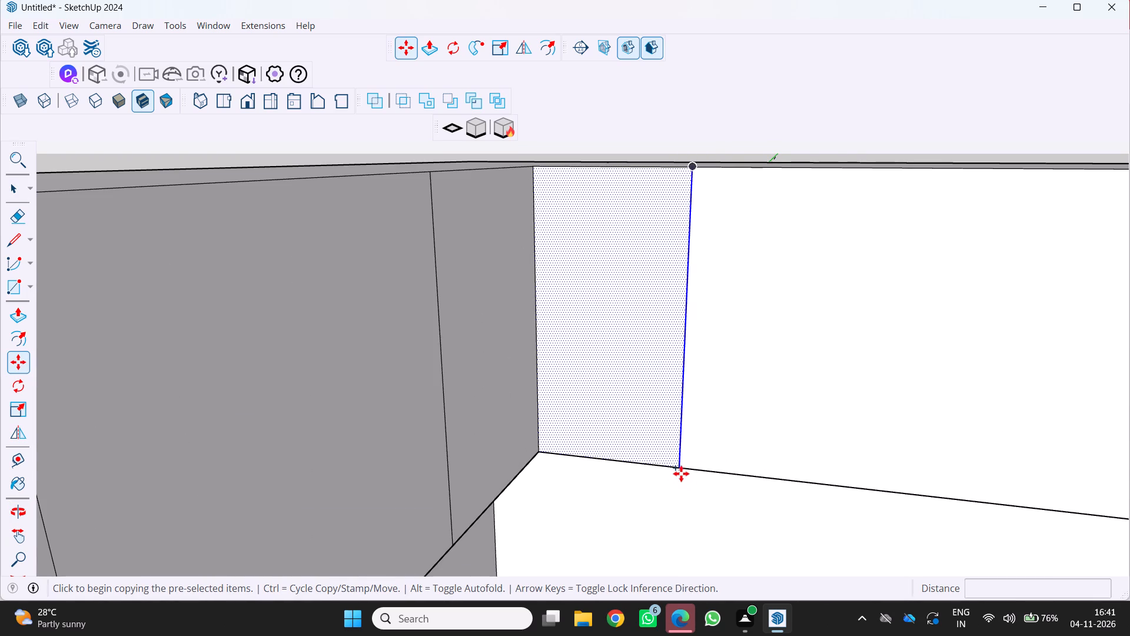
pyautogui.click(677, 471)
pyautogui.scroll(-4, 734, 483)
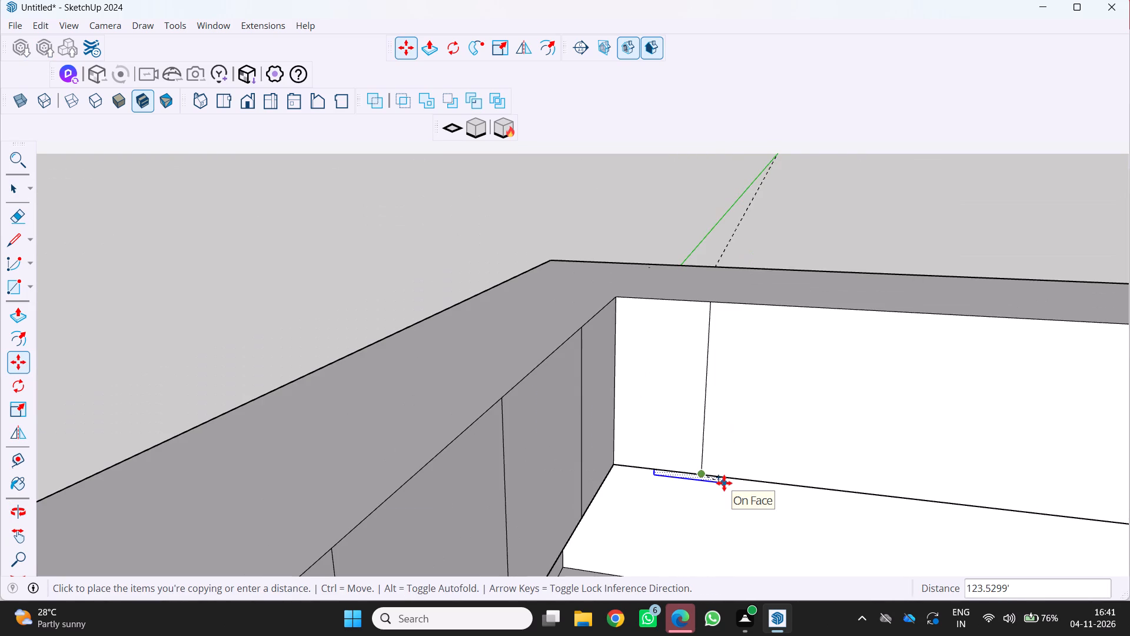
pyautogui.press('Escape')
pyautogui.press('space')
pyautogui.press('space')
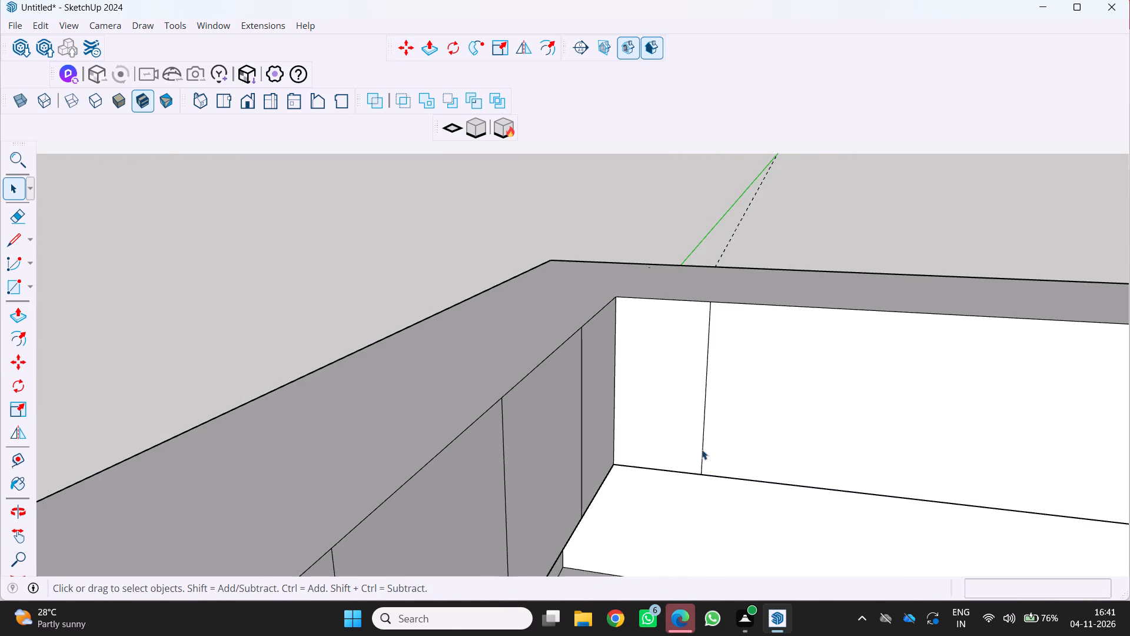
# Copy the back band's full vertical line, without the adjoining corner face, about 81' along the inner face's lower edge, away from the left band.
pyautogui.click(705, 443)
pyautogui.press('space')
pyautogui.press('space')
pyautogui.click(701, 439)
pyautogui.scroll(3, 723, 409)
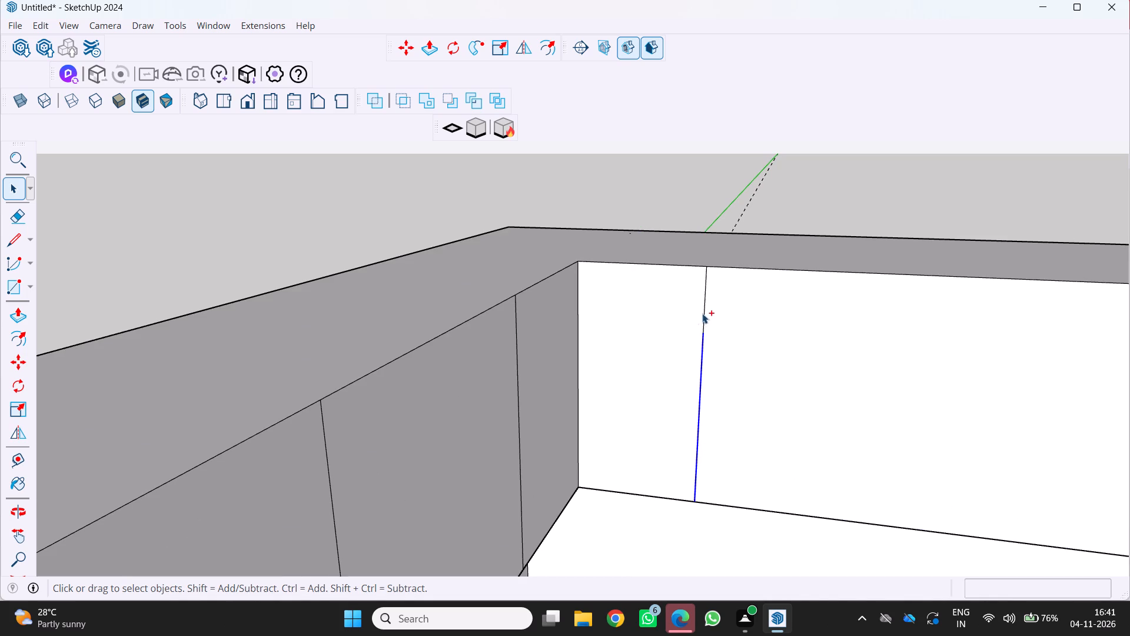
pyautogui.keyDown('ctrl'); pyautogui.click(703, 319); pyautogui.keyUp('ctrl')
pyautogui.keyDown('ctrl'); pyautogui.scroll(6, 704, 259); pyautogui.keyUp('ctrl')
pyautogui.keyDown('ctrl'); pyautogui.click(704, 270); pyautogui.keyUp('ctrl')
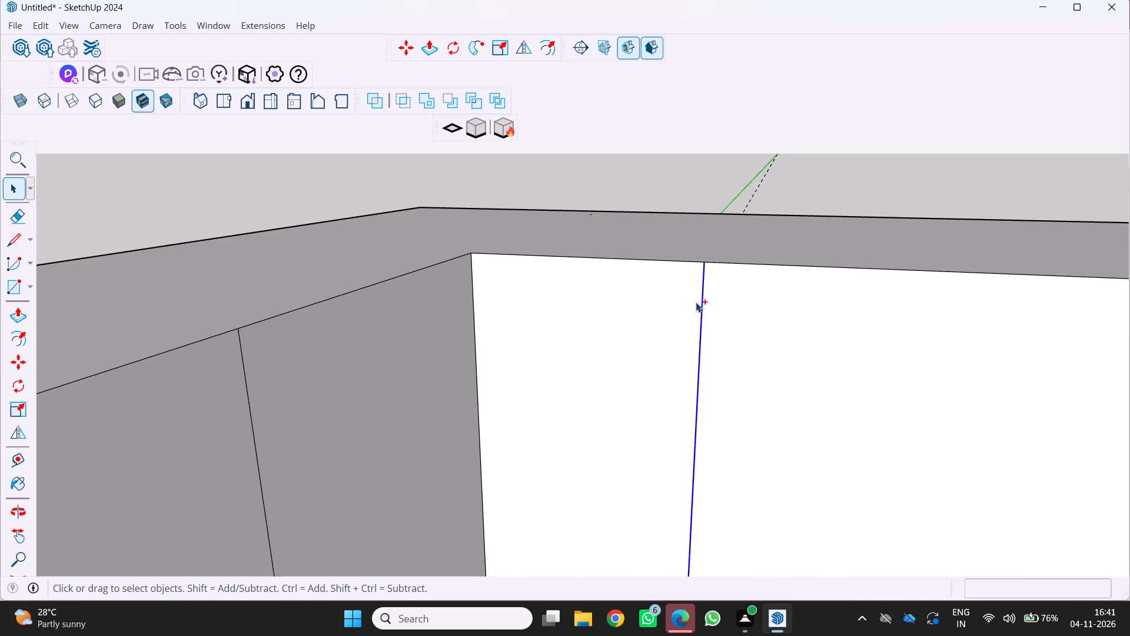
pyautogui.keyDown('ctrl'); pyautogui.scroll(-11, 694, 303); pyautogui.keyUp('ctrl')
pyautogui.scroll(-5, 677, 421)
pyautogui.press('m')
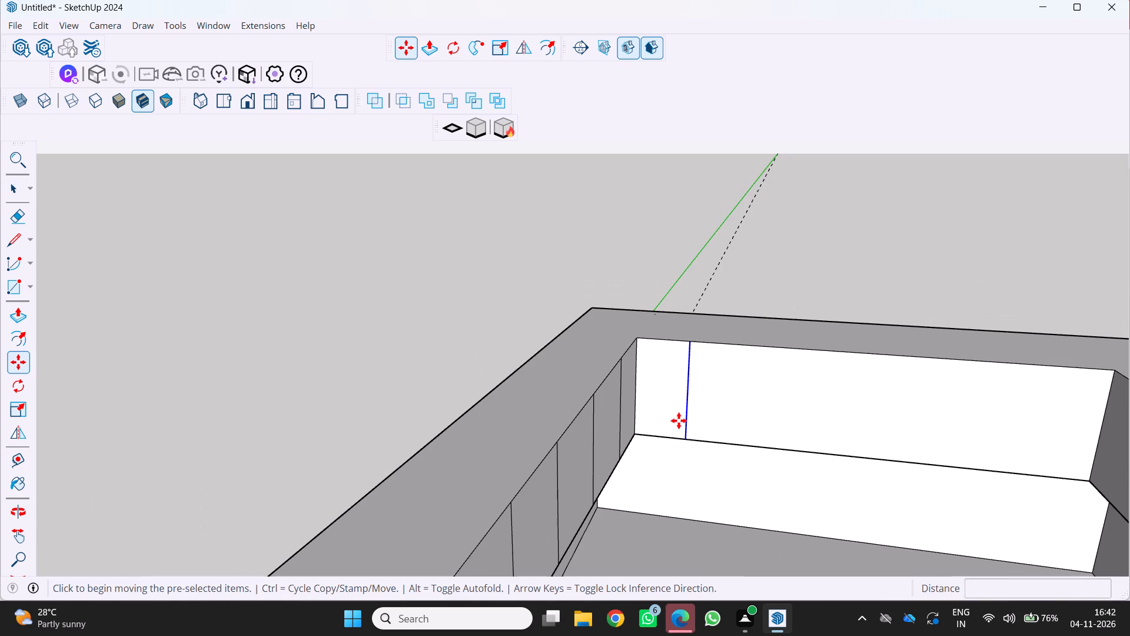
pyautogui.scroll(-1, 663, 482)
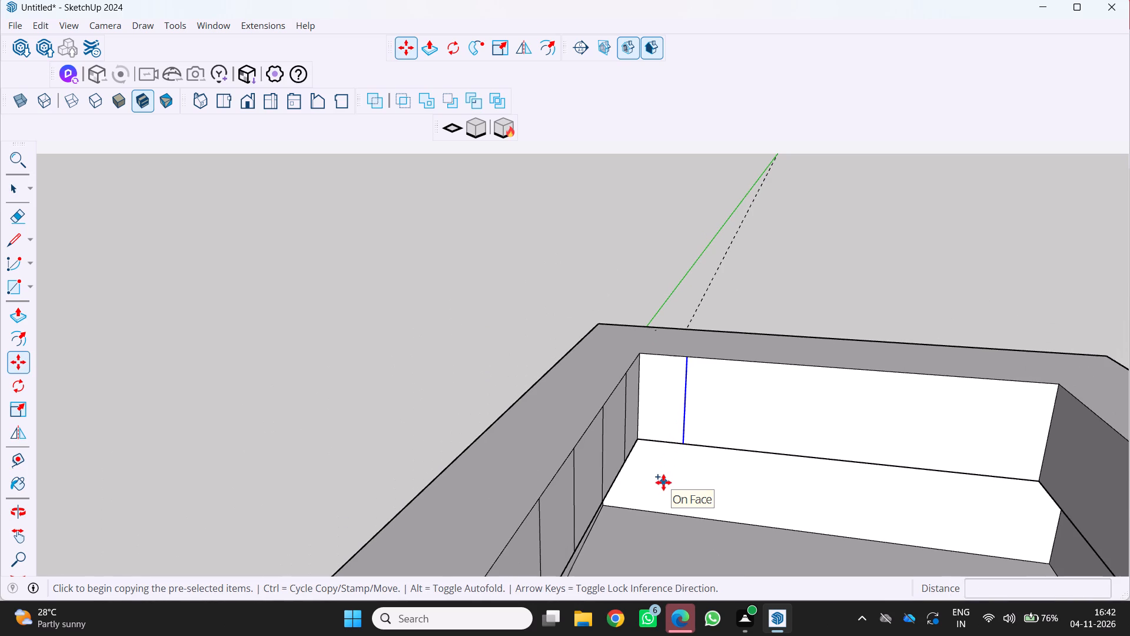
pyautogui.moveTo(664, 482); pyautogui.dragTo(688, 456, button='middle')
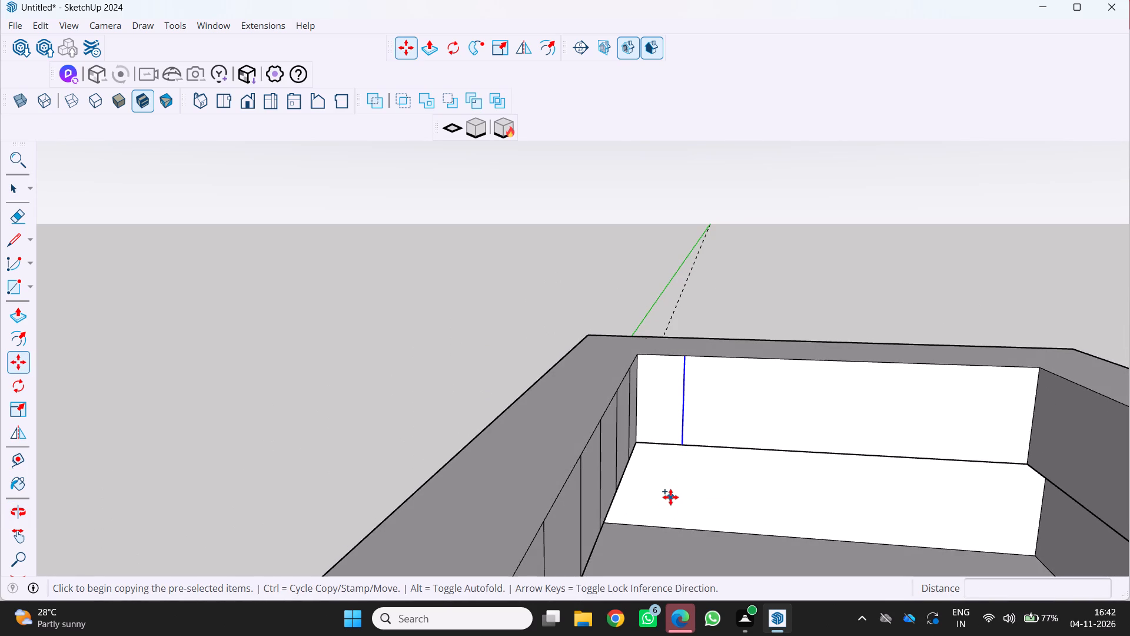
pyautogui.scroll(3, 663, 492)
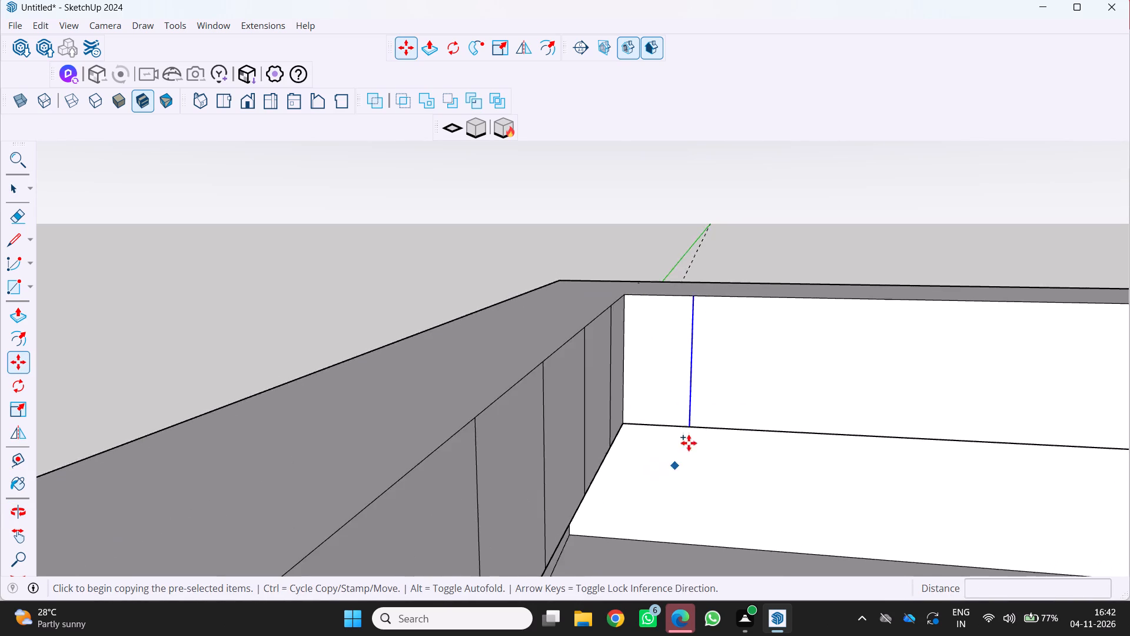
pyautogui.scroll(2, 689, 440)
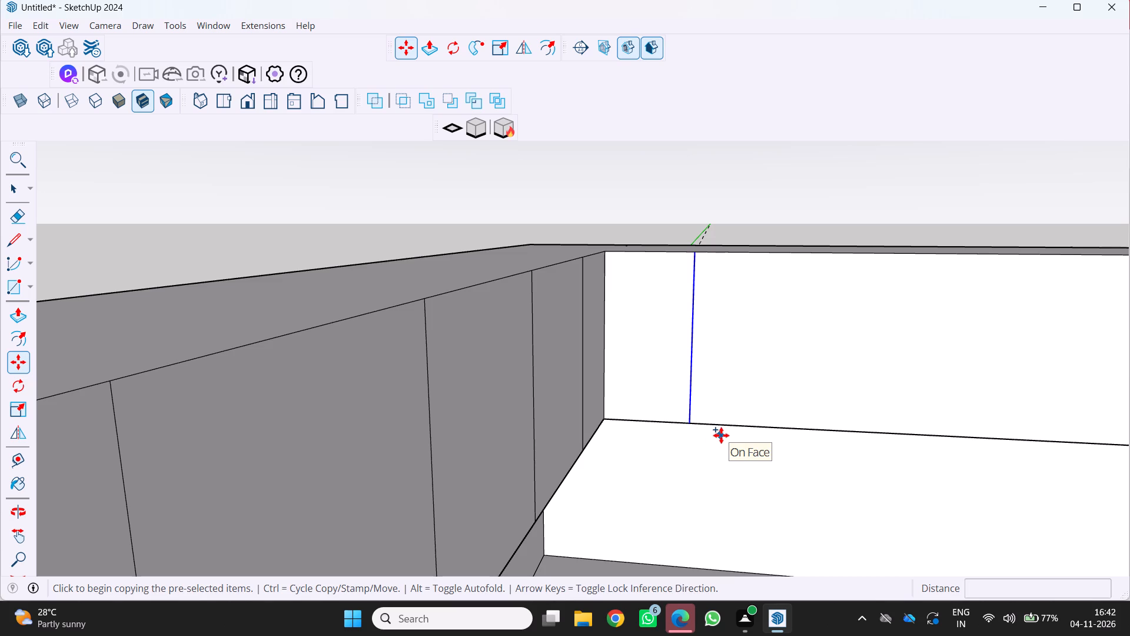
pyautogui.press('m')
pyautogui.scroll(3, 705, 435)
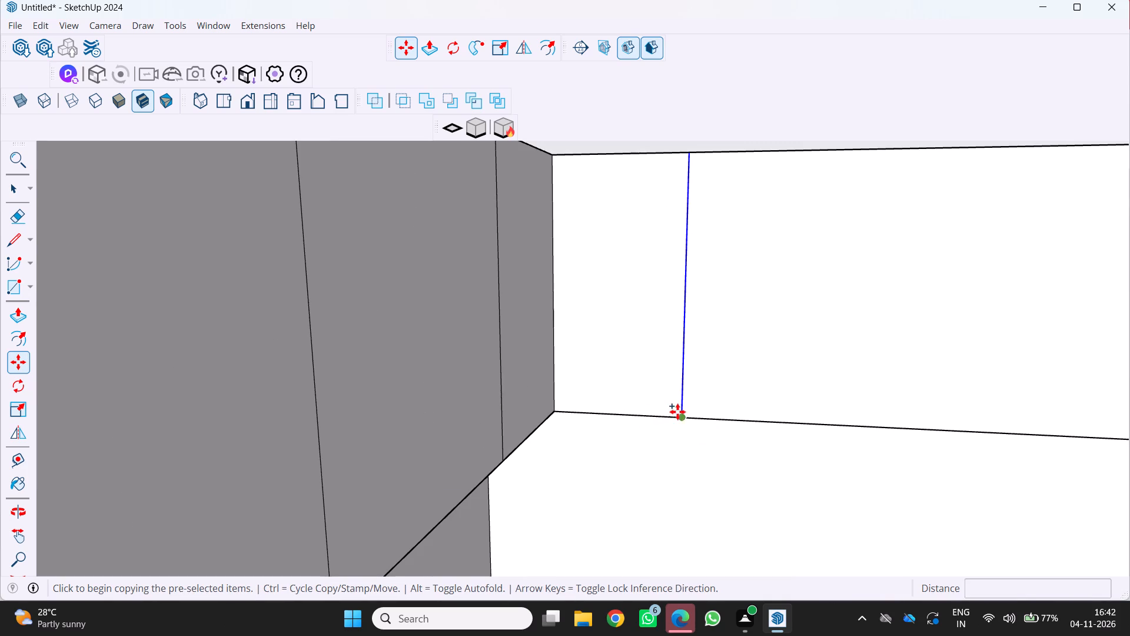
pyautogui.click(683, 418)
pyautogui.scroll(-4, 901, 412)
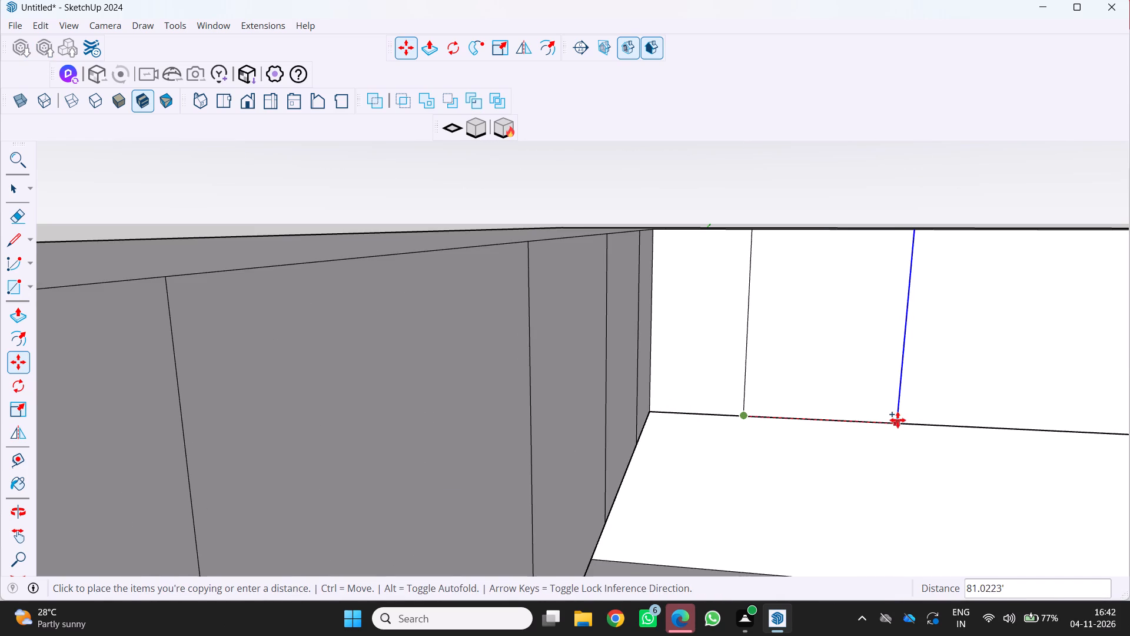
pyautogui.click(899, 421)
pyautogui.scroll(-5, 899, 422)
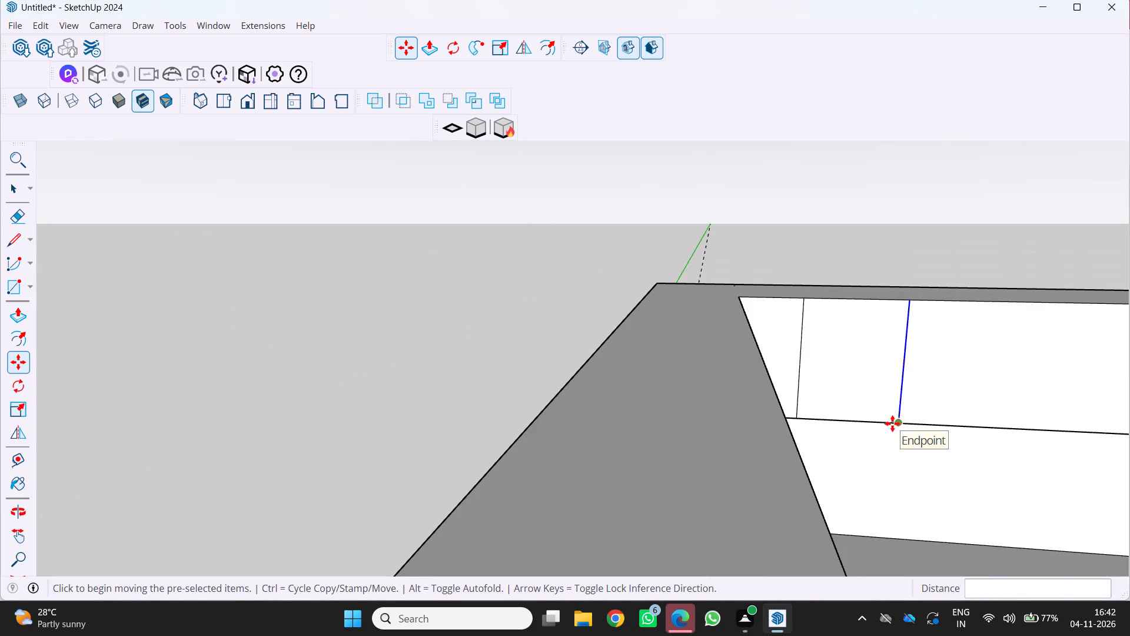
# Copy the back band's selected vertical line about 99' along the inner face's lower edge, away from the left band.
pyautogui.moveTo(892, 423); pyautogui.dragTo(840, 442, button='middle')
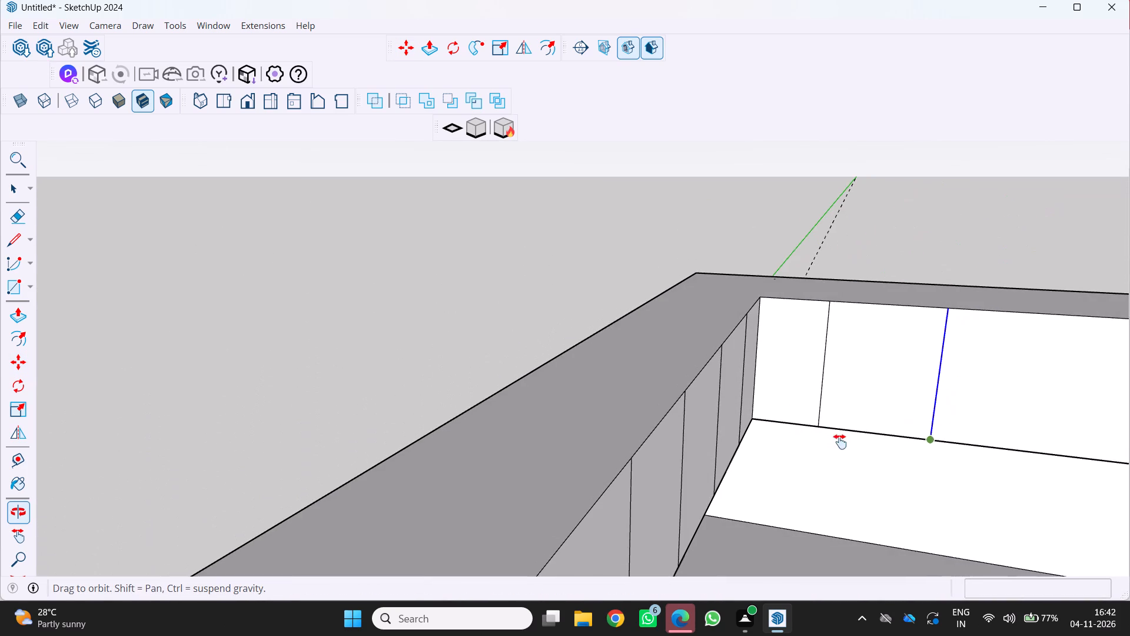
pyautogui.moveTo(840, 442); pyautogui.dragTo(694, 407, button='middle')
pyautogui.keyDown('shift'); pyautogui.scroll(-4, 694, 407); pyautogui.keyUp('shift')
pyautogui.moveTo(746, 399); pyautogui.dragTo(789, 376, button='middle')
pyautogui.scroll(1, 789, 376)
pyautogui.scroll(3, 740, 392)
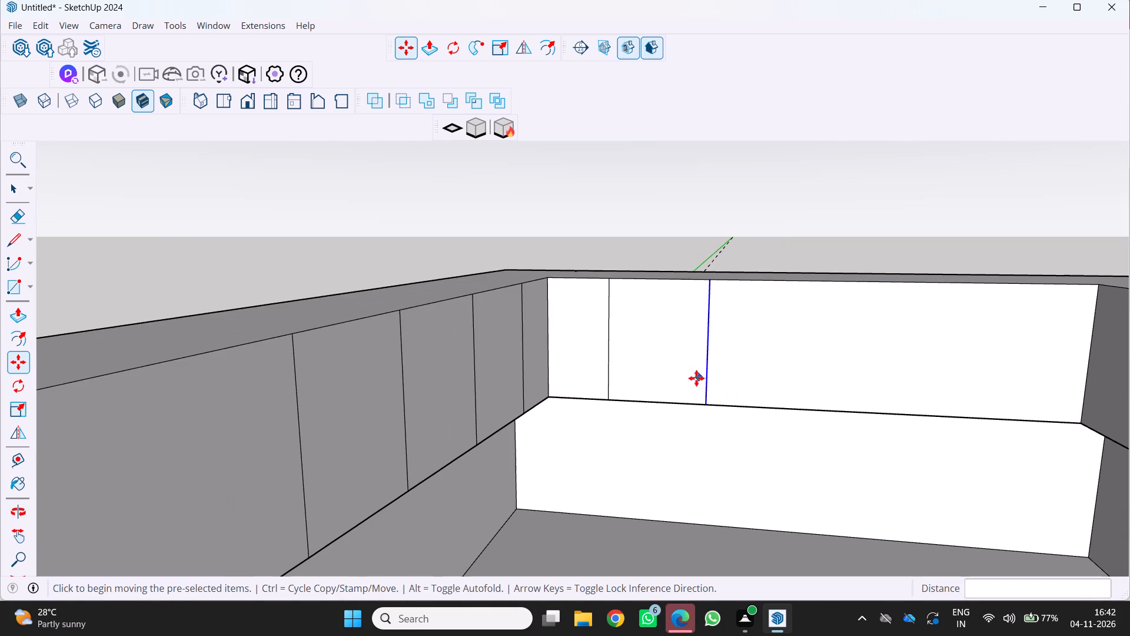
pyautogui.press('m')
pyautogui.keyDown('ctrl'); pyautogui.scroll(3, 692, 398); pyautogui.keyUp('ctrl')
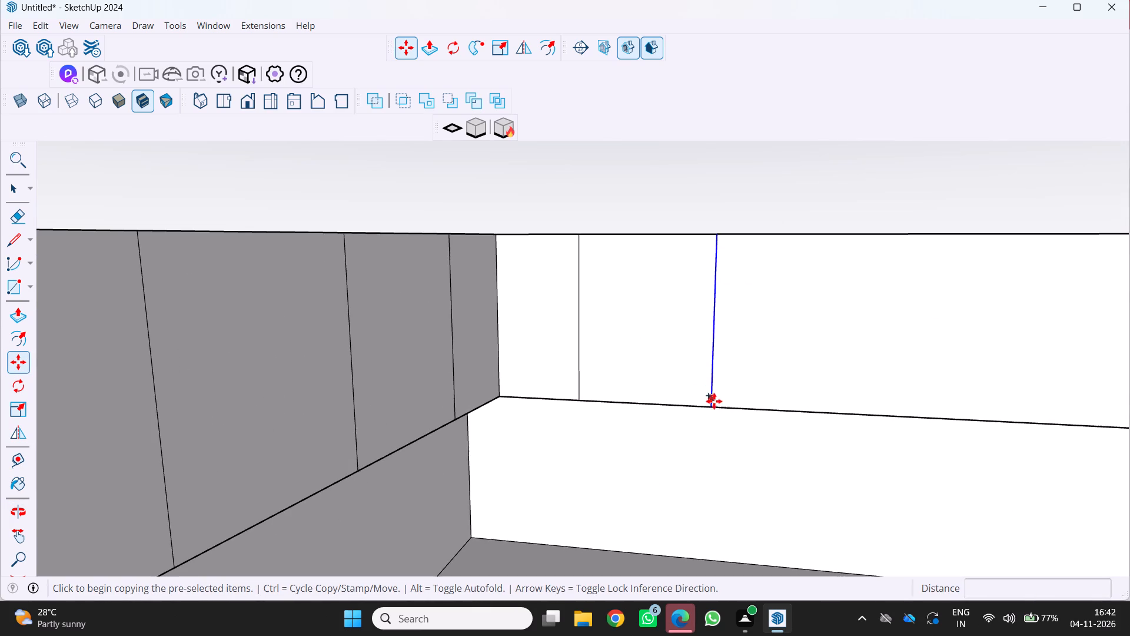
pyautogui.click(715, 403)
pyautogui.scroll(-5, 759, 400)
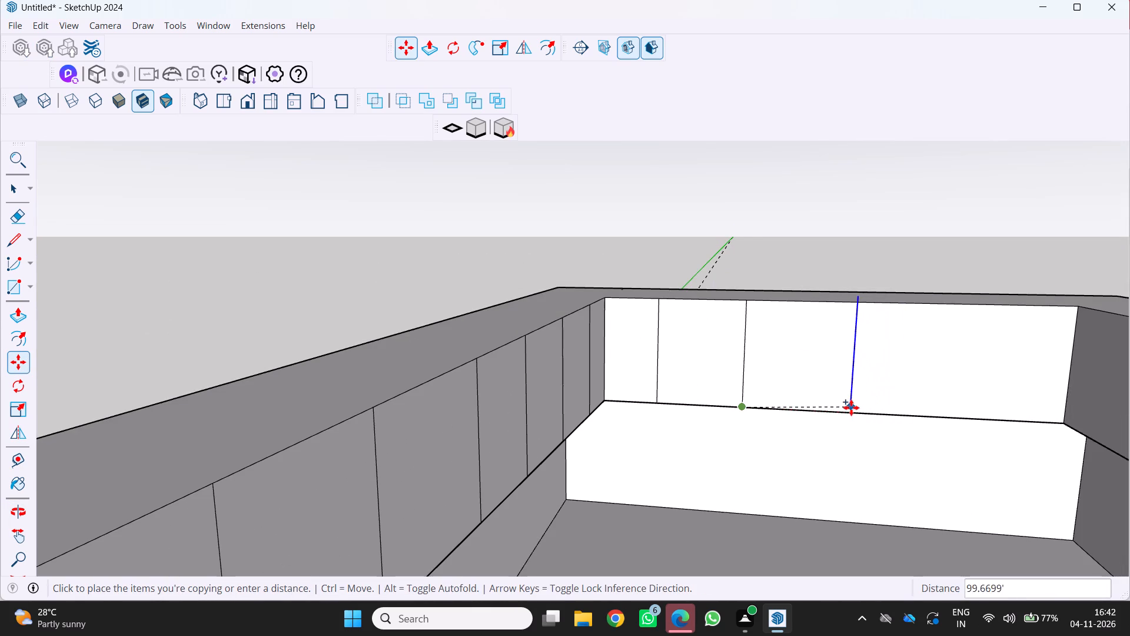
pyautogui.click(852, 414)
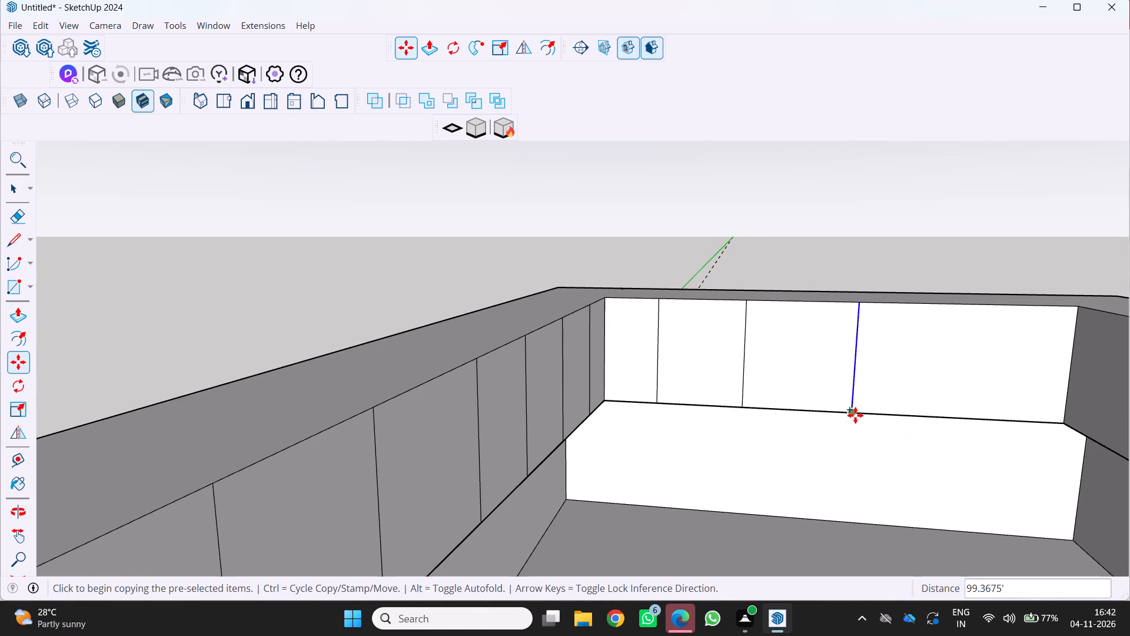
# Copy the newest vertical line about 88' further along the back band's lower inner edge, towards the right band.
pyautogui.click(855, 415)
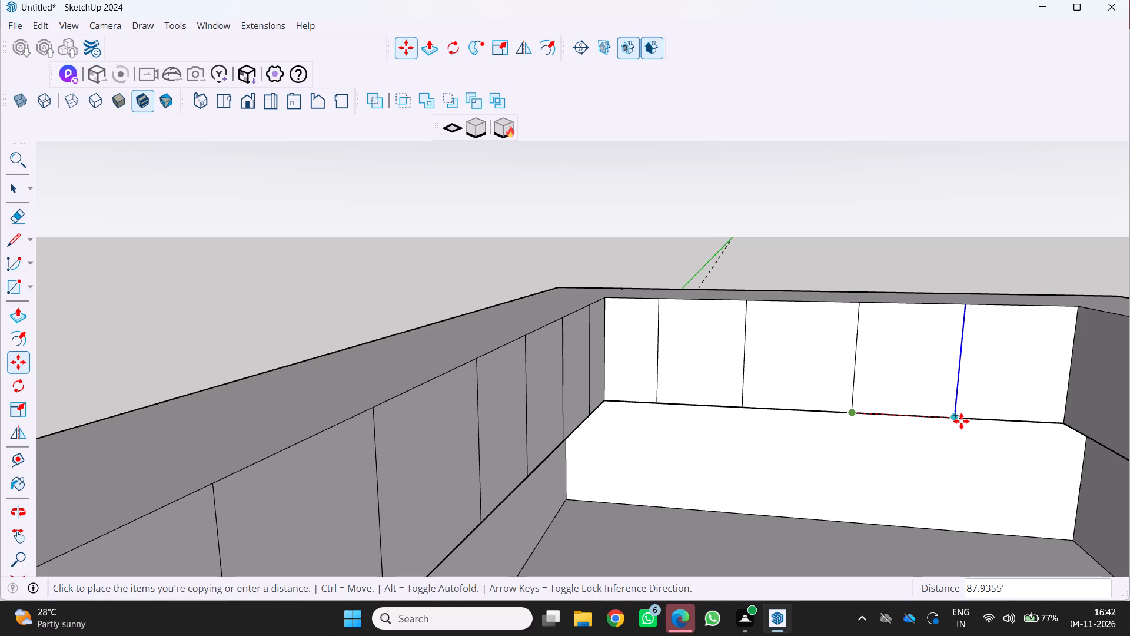
pyautogui.click(961, 421)
# Examine the back band's panel lines and the whole walled slab from its open front and left side.
pyautogui.scroll(-5, 940, 420)
pyautogui.moveTo(945, 420); pyautogui.dragTo(1001, 403, button='middle')
pyautogui.middleClick(1002, 402)
pyautogui.scroll(3, 988, 400)
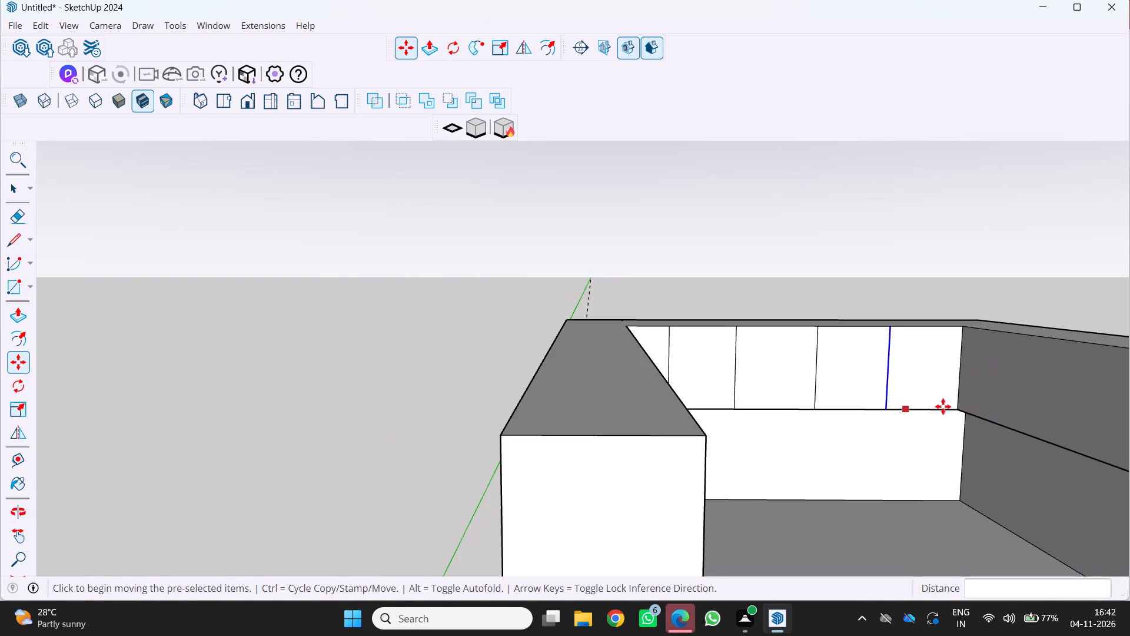
pyautogui.scroll(-5, 981, 400)
pyautogui.scroll(-3, 930, 403)
pyautogui.moveTo(916, 403); pyautogui.dragTo(836, 411, button='middle')
pyautogui.scroll(-2, 900, 400)
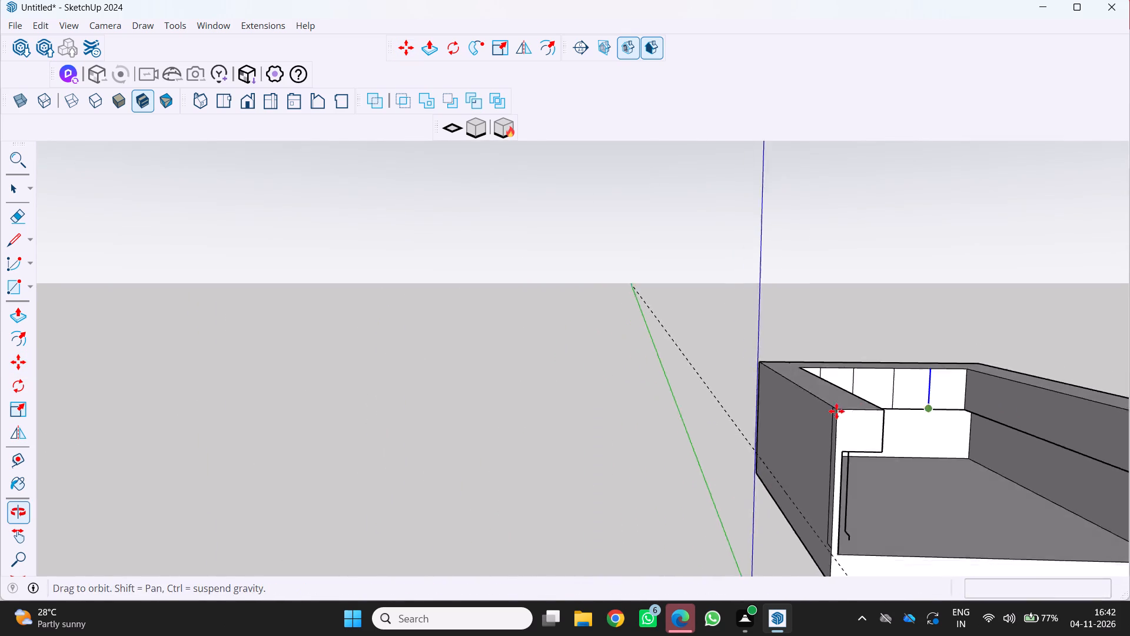
pyautogui.moveTo(836, 411); pyautogui.dragTo(861, 408, button='middle')
pyautogui.scroll(-4, 836, 411)
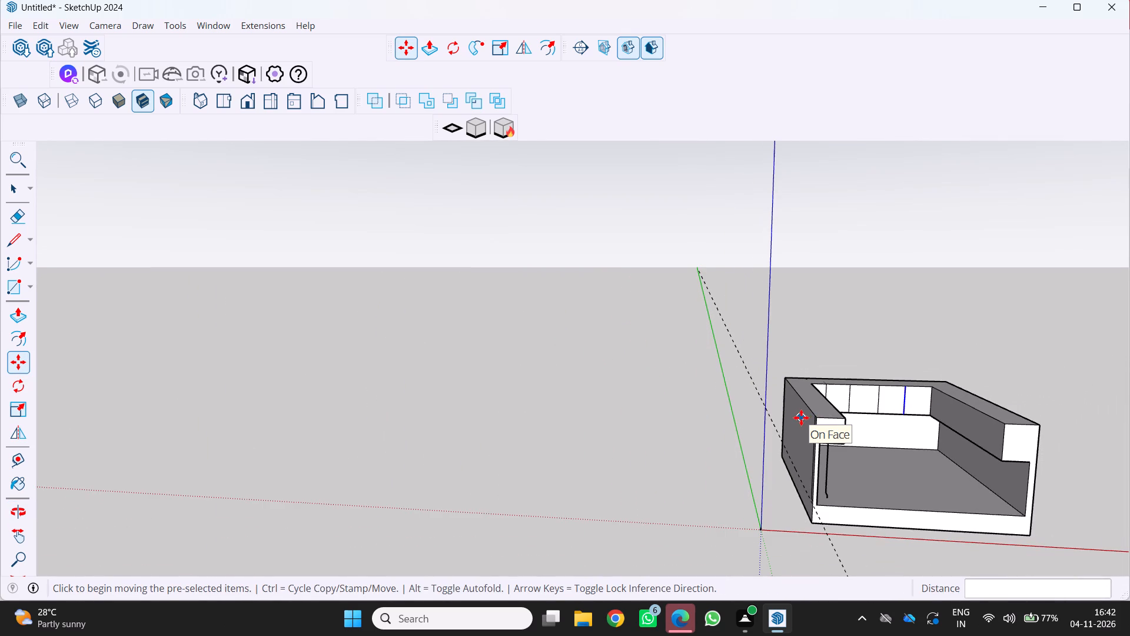
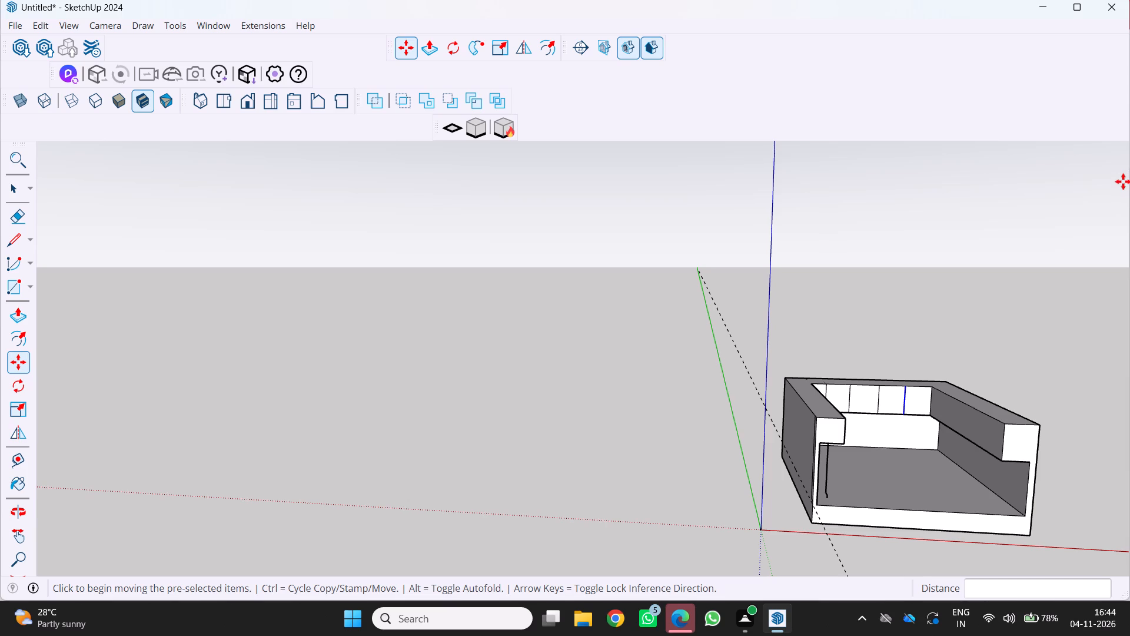
# Examine the walled slab and its banded inner faces from the open front and from above.
pyautogui.scroll(-4, 33, 277)
pyautogui.scroll(-3, 347, 332)
pyautogui.moveTo(330, 330); pyautogui.dragTo(270, 291, button='middle')
pyautogui.scroll(4, 270, 291)
pyautogui.scroll(-4, 584, 369)
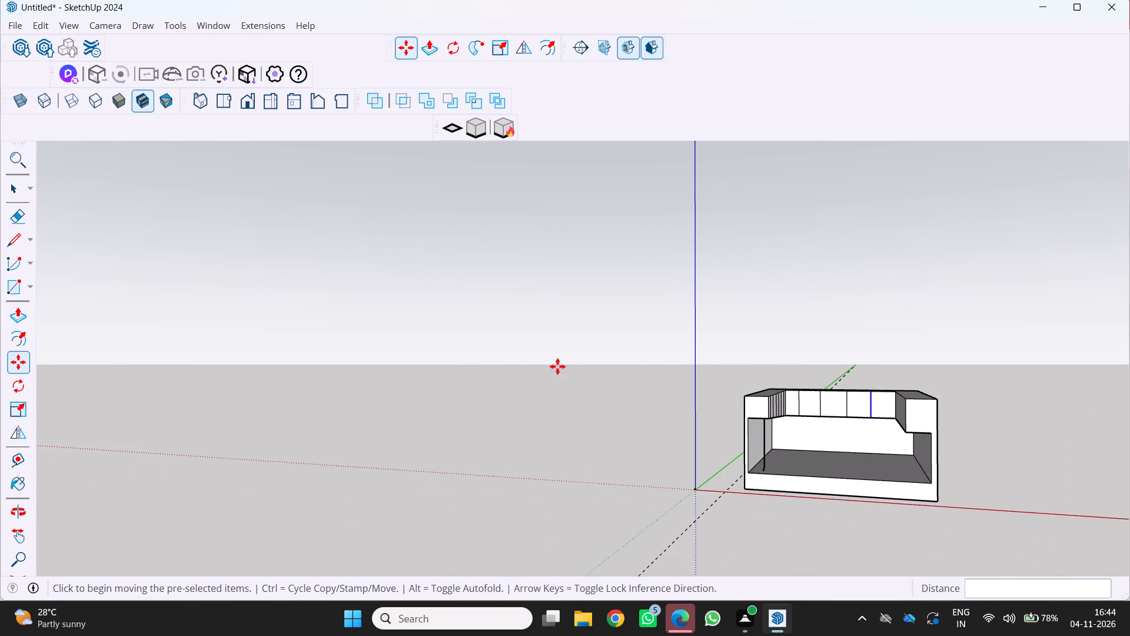
pyautogui.moveTo(532, 367); pyautogui.dragTo(473, 397, button='middle')
pyautogui.middleClick(473, 399)
pyautogui.scroll(-3, 473, 399)
pyautogui.moveTo(469, 397); pyautogui.dragTo(660, 452, button='middle')
# Draw two full-height vertical lines on the right band's inner face, one about a quarter back from its open front end, one near the middle.
pyautogui.scroll(4, 689, 390)
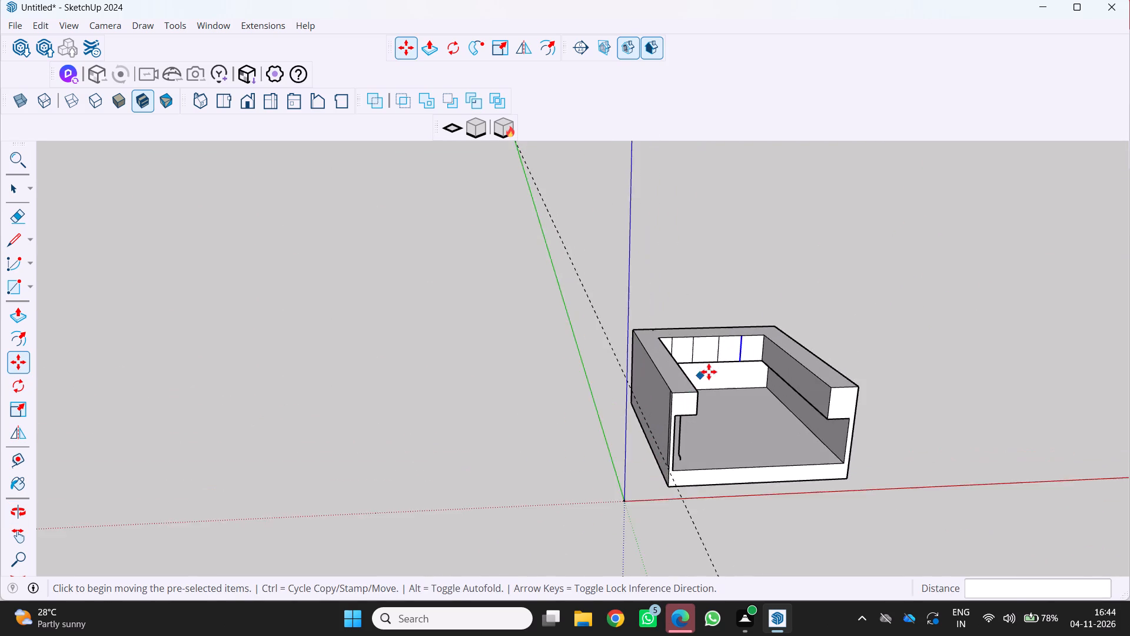
pyautogui.scroll(3, 709, 372)
pyautogui.moveTo(715, 380); pyautogui.dragTo(842, 350, button='middle')
pyautogui.scroll(-2, 737, 369)
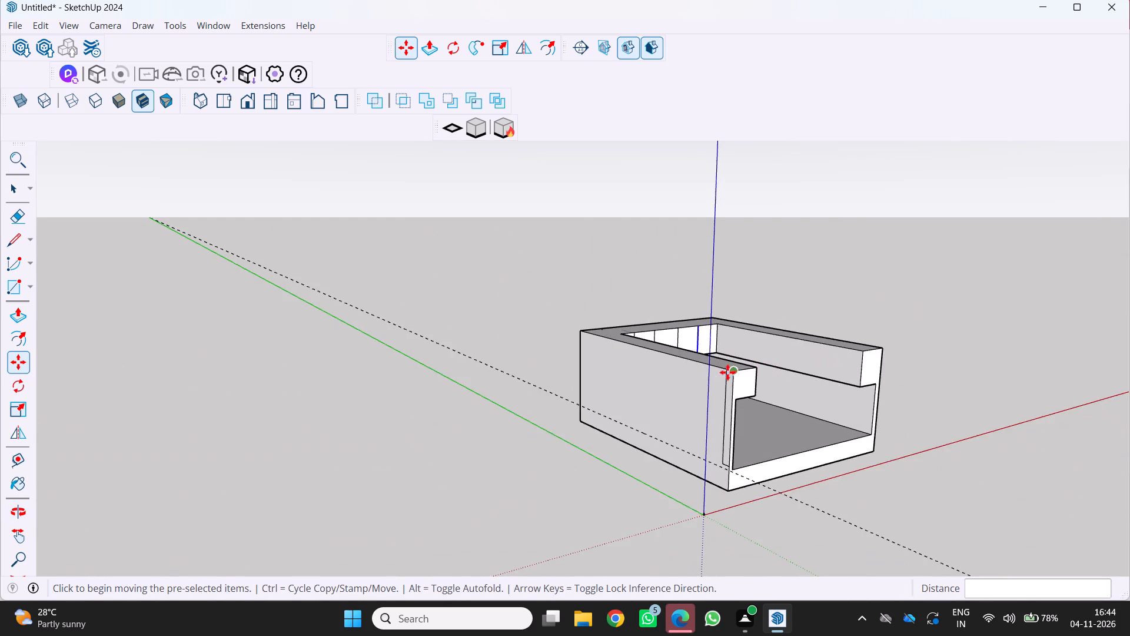
pyautogui.moveTo(727, 372); pyautogui.dragTo(646, 369, button='middle')
pyautogui.scroll(3, 771, 386)
pyautogui.moveTo(839, 381); pyautogui.dragTo(883, 405, button='middle')
pyautogui.scroll(1, 876, 403)
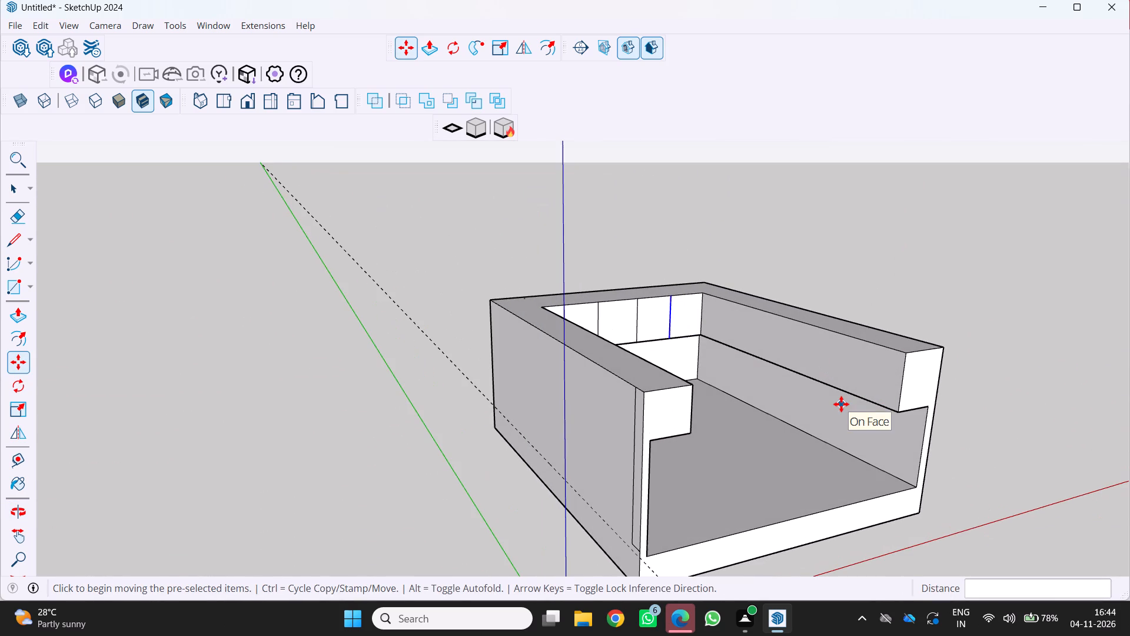
pyautogui.press('l')
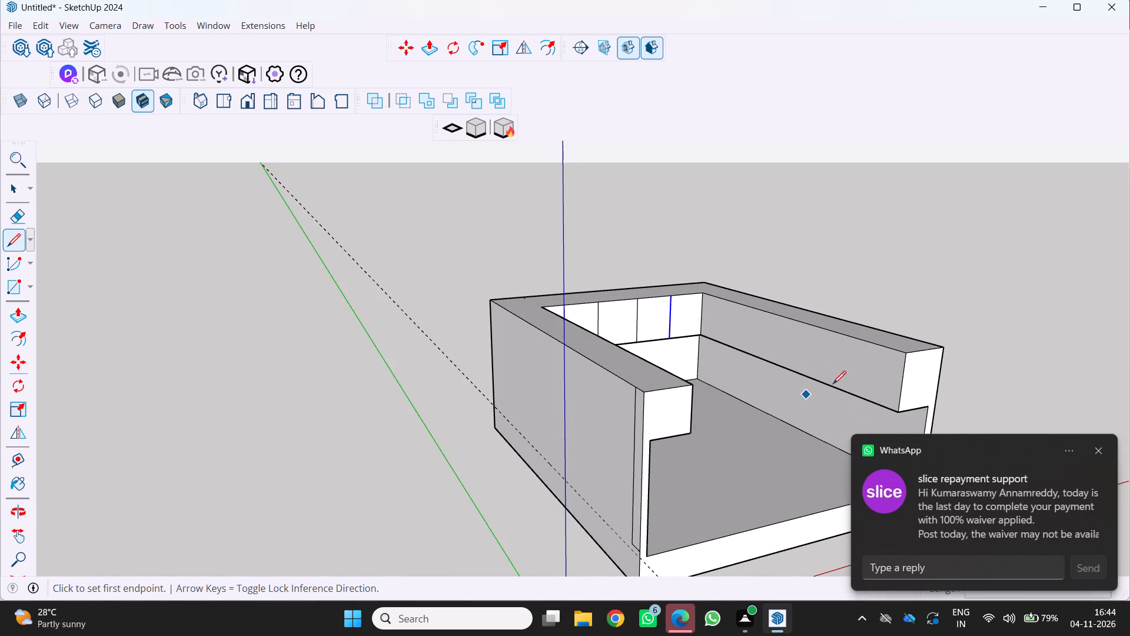
pyautogui.click(836, 386)
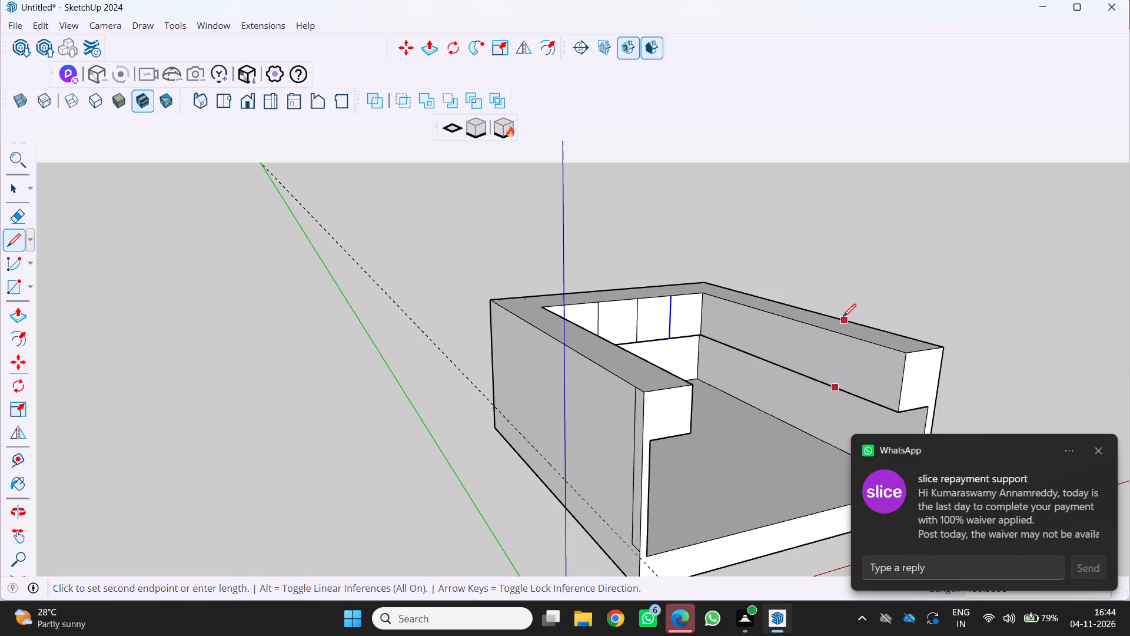
pyautogui.click(840, 339)
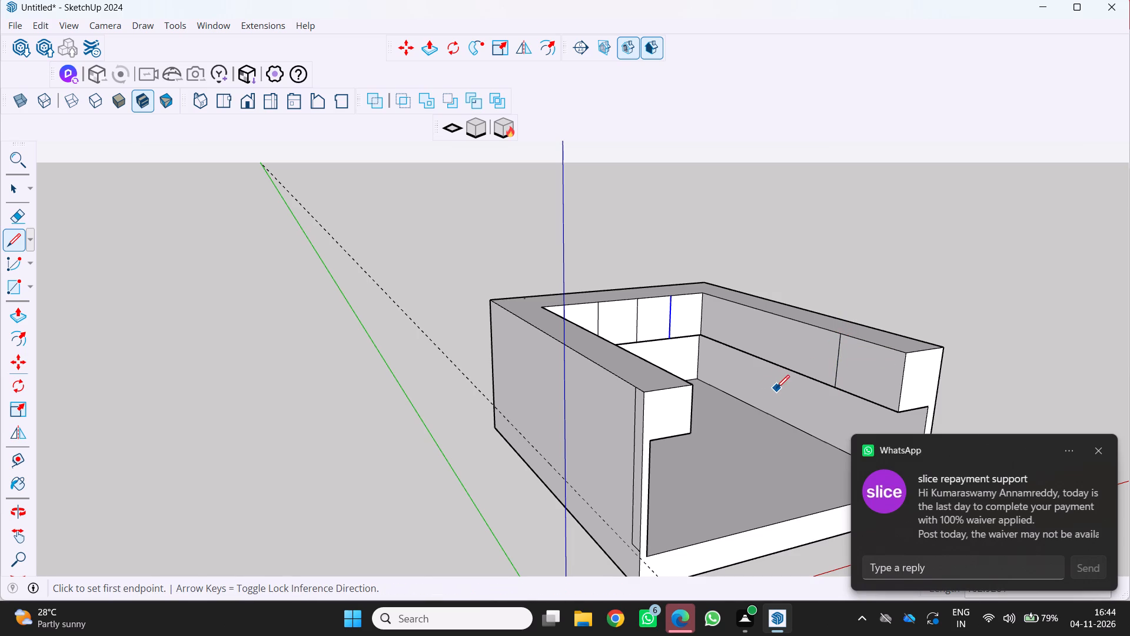
pyautogui.press('space')
pyautogui.press('l')
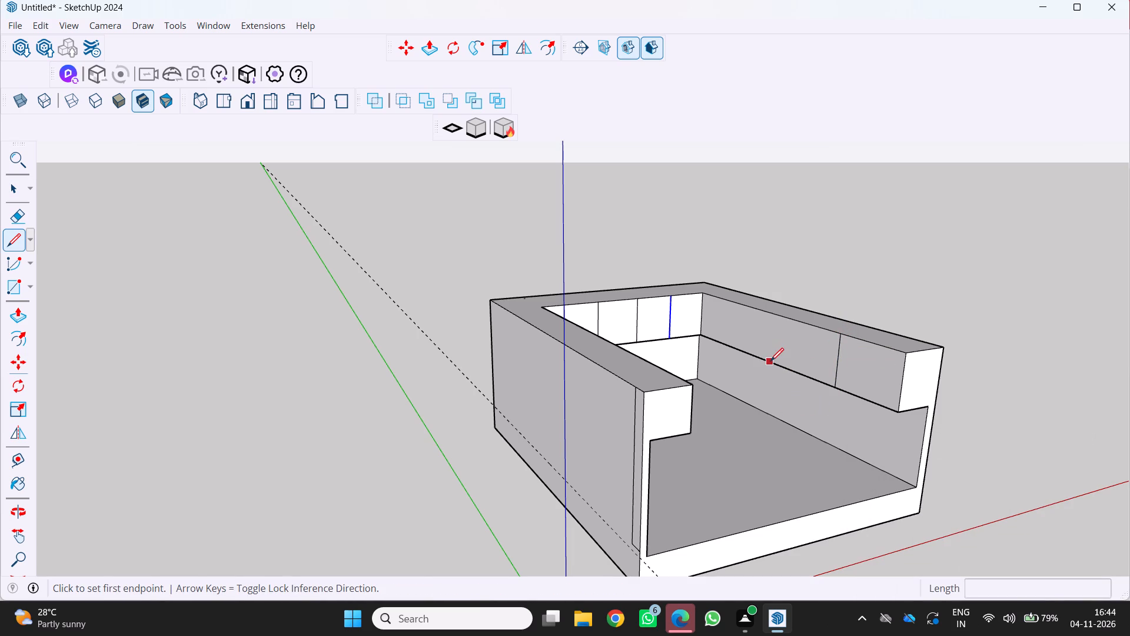
pyautogui.click(770, 361)
pyautogui.click(777, 317)
pyautogui.press('space')
# Draw a full-height vertical line, about 103' long, on the right band's inner face close to the back corner.
pyautogui.moveTo(726, 339); pyautogui.dragTo(673, 339, button='middle')
pyautogui.press('l')
pyautogui.scroll(3, 676, 357)
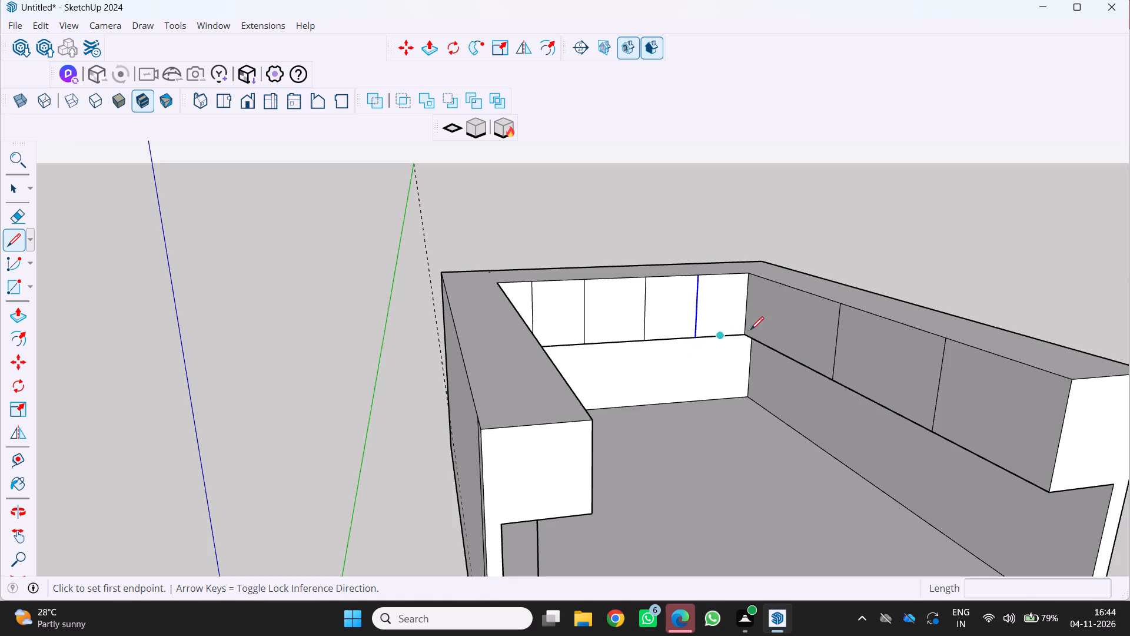
pyautogui.moveTo(766, 343); pyautogui.dragTo(772, 336)
pyautogui.click(776, 286)
pyautogui.press('space')
# Examine the panel lines on the inner faces of all three bands from the slab's open front.
pyautogui.scroll(-4, 719, 330)
pyautogui.moveTo(711, 330); pyautogui.dragTo(620, 349, button='middle')
pyautogui.scroll(-3, 620, 349)
pyautogui.press('space')
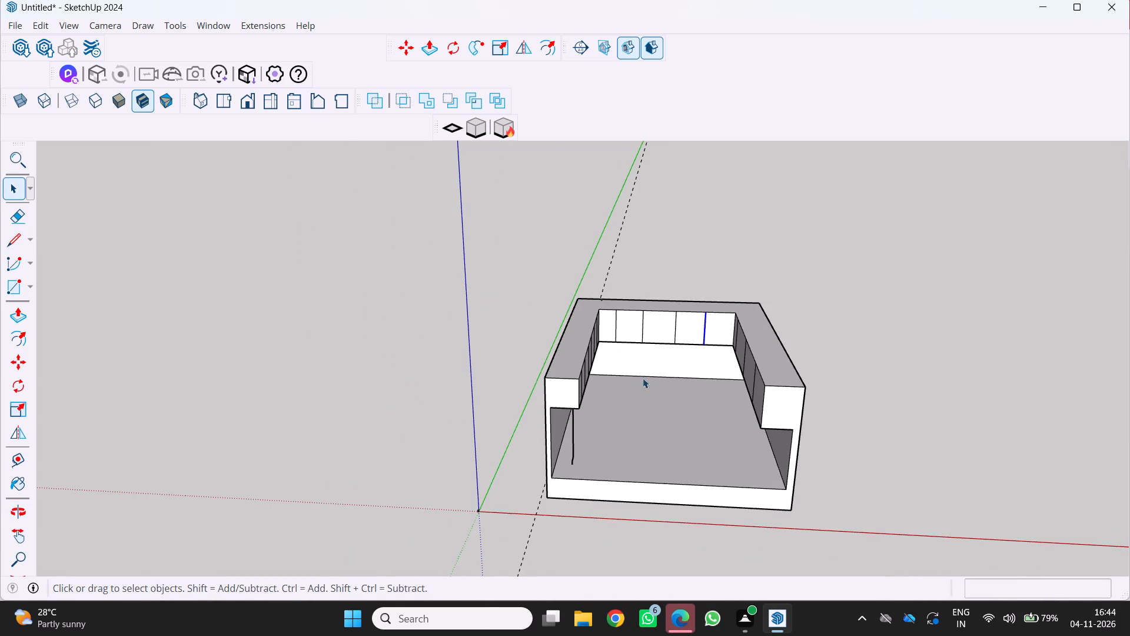
pyautogui.click(640, 386)
pyautogui.moveTo(641, 385); pyautogui.dragTo(669, 301, button='middle')
pyautogui.scroll(1, 645, 370)
pyautogui.scroll(3, 697, 331)
pyautogui.moveTo(695, 340); pyautogui.dragTo(636, 338, button='middle')
pyautogui.scroll(3, 524, 377)
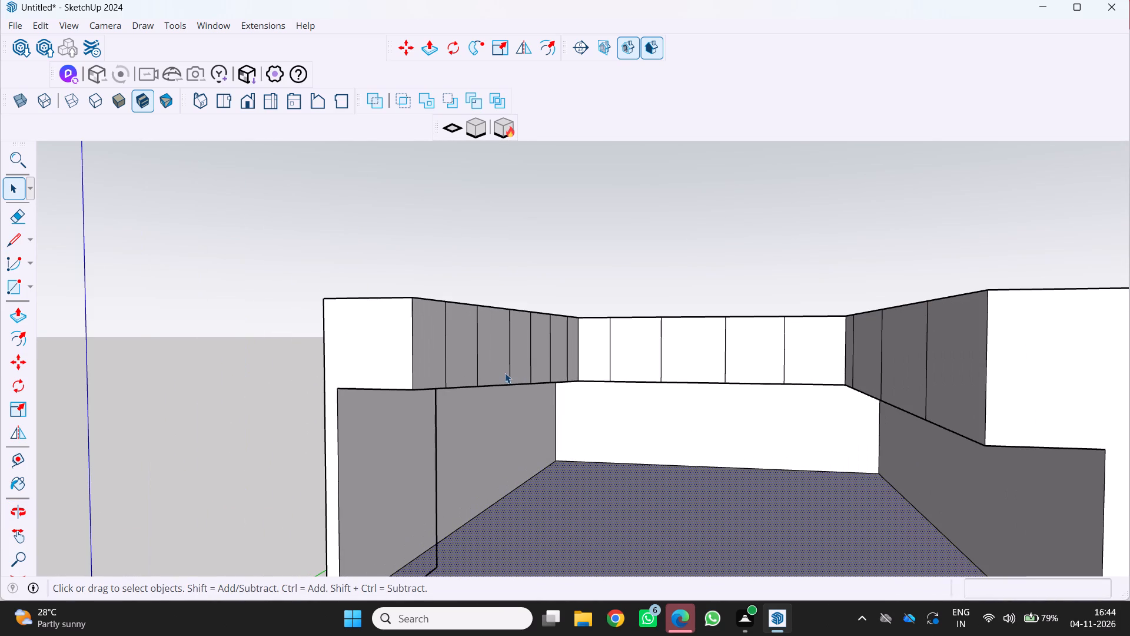
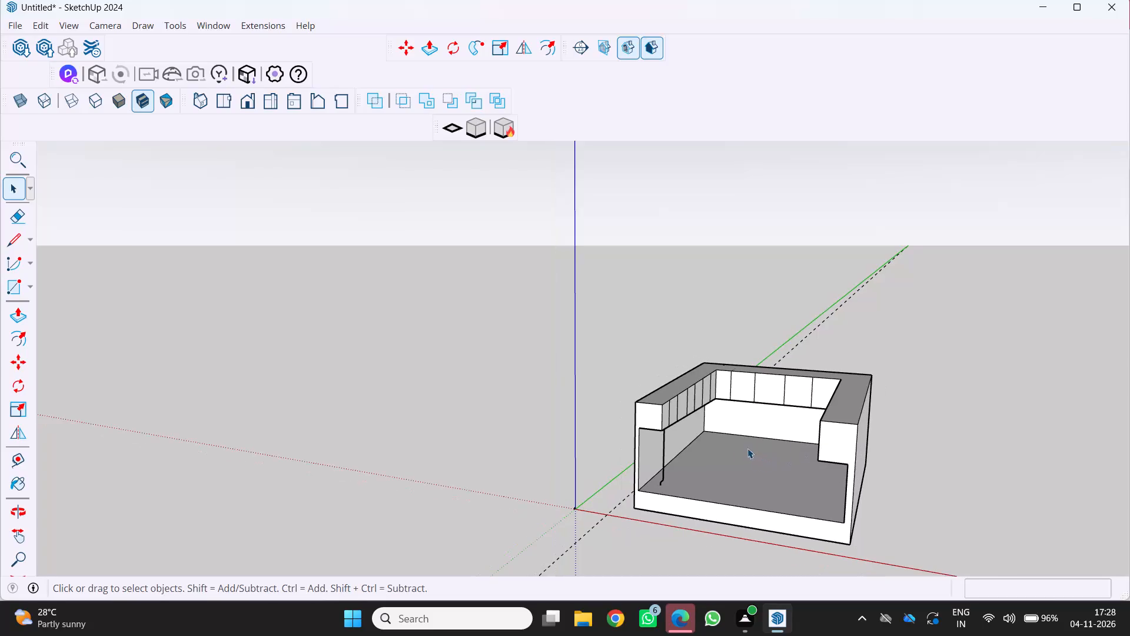
# Delete the entire walled slab with its banded walls and panel lines.
pyautogui.press('F5')
pyautogui.moveTo(776, 425); pyautogui.dragTo(802, 381, button='middle')
pyautogui.tripleClick(722, 461)
pyautogui.tripleClick(724, 462)
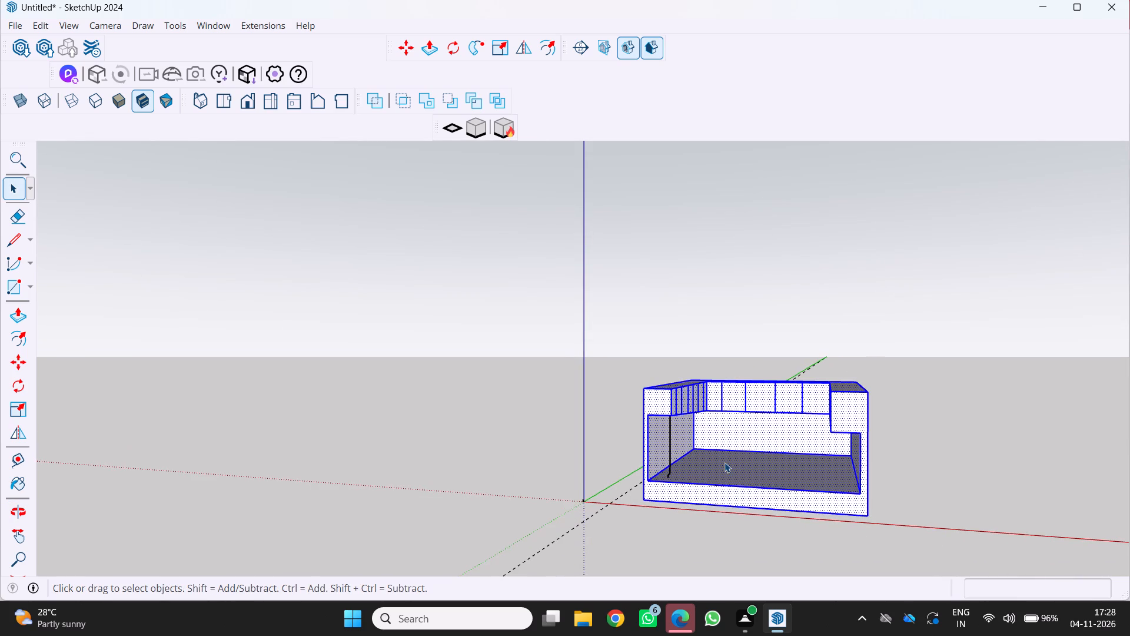
pyautogui.press('Delete')
# Delete the leftover vertical line and the dashed guide line beside the green axis.
pyautogui.moveTo(730, 475); pyautogui.dragTo(773, 503, button='middle')
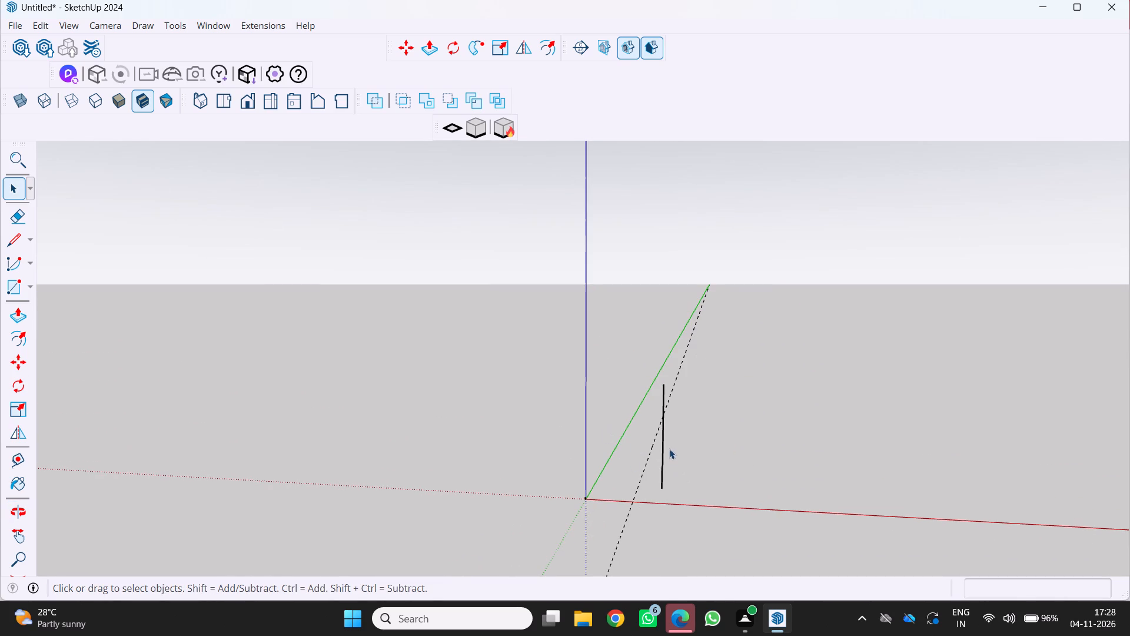
pyautogui.tripleClick(663, 442)
pyautogui.press('Delete')
pyautogui.scroll(-2, 653, 462)
pyautogui.moveTo(639, 474); pyautogui.dragTo(590, 466, button='middle')
pyautogui.moveTo(597, 463); pyautogui.dragTo(610, 463, button='middle')
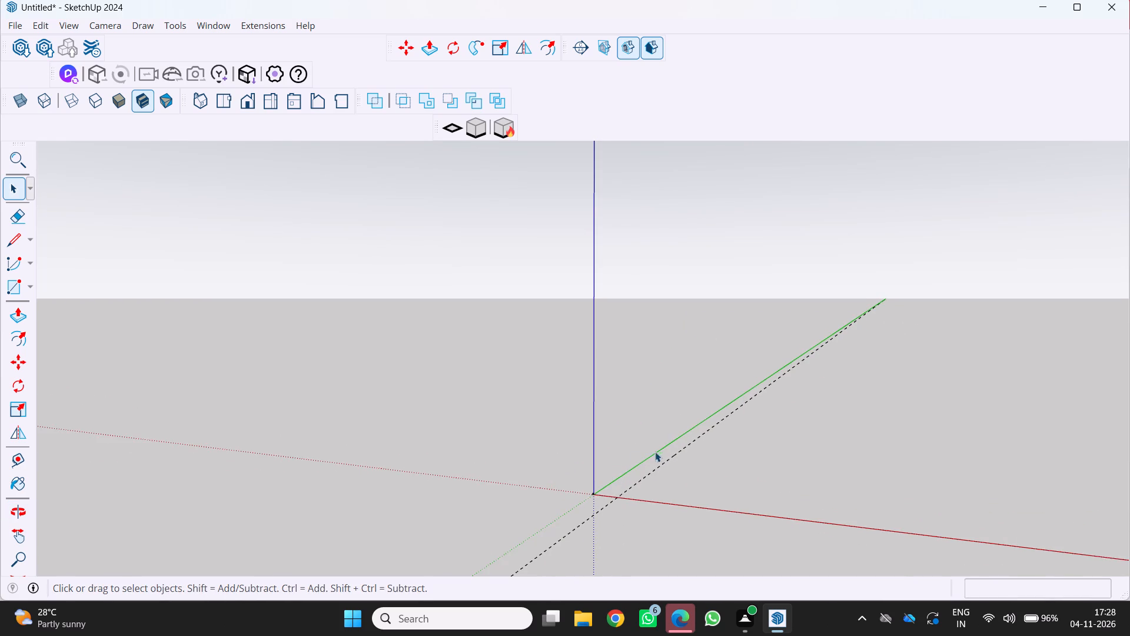
pyautogui.scroll(2, 652, 473)
pyautogui.click(650, 471)
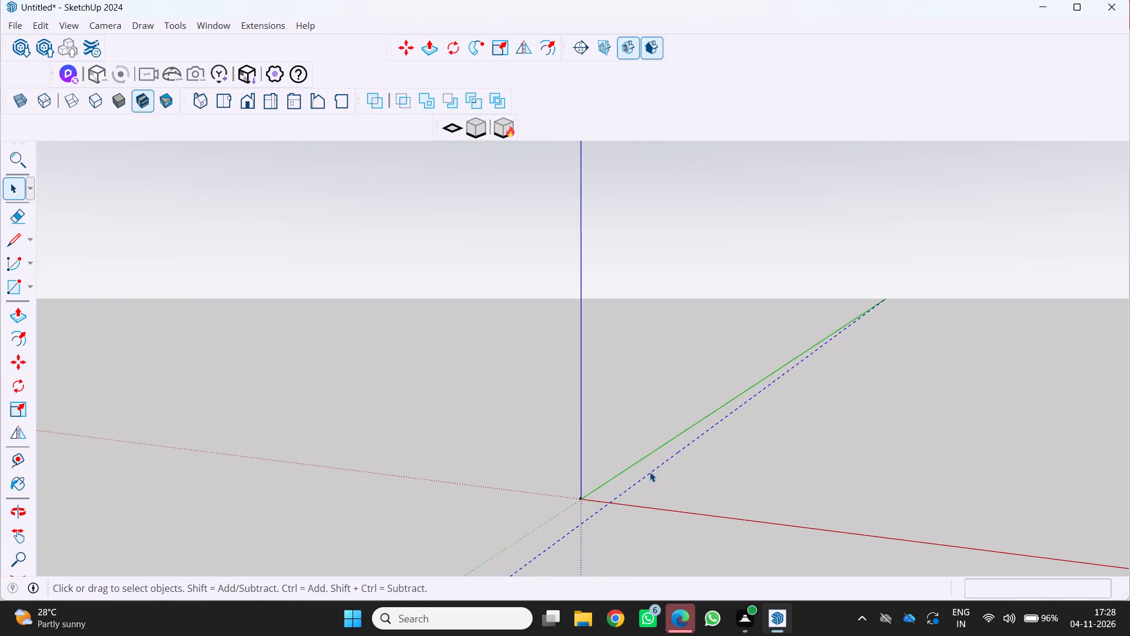
pyautogui.press('Delete')
# Examine the emptied model around the origin and the scale figure.
pyautogui.scroll(-3, 649, 473)
pyautogui.moveTo(667, 472); pyautogui.dragTo(821, 429, button='middle')
pyautogui.scroll(8, 697, 486)
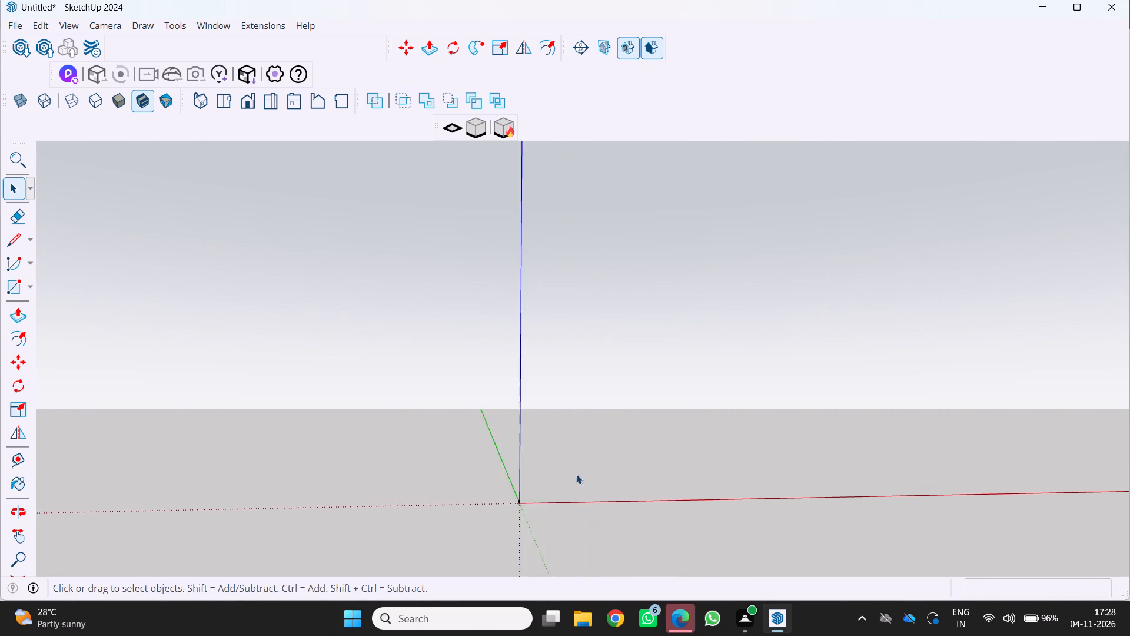
pyautogui.moveTo(573, 477); pyautogui.dragTo(399, 506, button='middle')
pyautogui.moveTo(924, 488); pyautogui.dragTo(1035, 498, button='middle')
pyautogui.scroll(11, 475, 579)
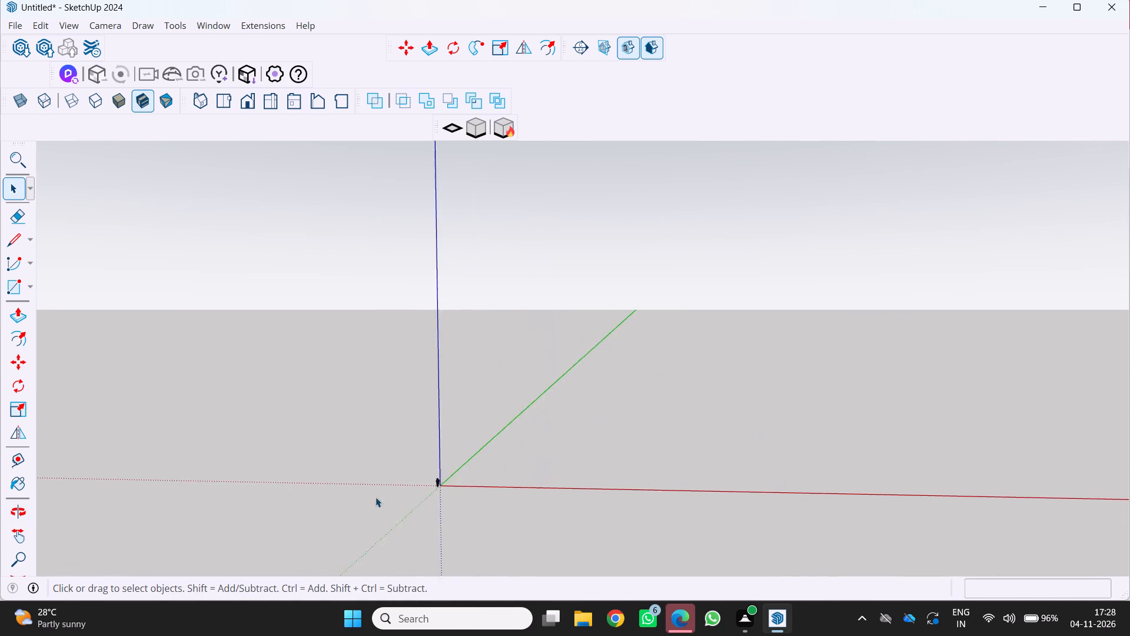
pyautogui.scroll(13, 375, 497)
pyautogui.scroll(4, 246, 377)
pyautogui.scroll(-1, 281, 440)
pyautogui.scroll(7, 273, 462)
pyautogui.scroll(-1, 283, 393)
pyautogui.scroll(8, 282, 394)
pyautogui.moveTo(343, 403); pyautogui.dragTo(520, 461, button='middle')
pyautogui.middleClick(520, 461)
pyautogui.scroll(1, 520, 459)
pyautogui.scroll(-7, 511, 447)
pyautogui.moveTo(468, 466); pyautogui.dragTo(331, 423, button='middle')
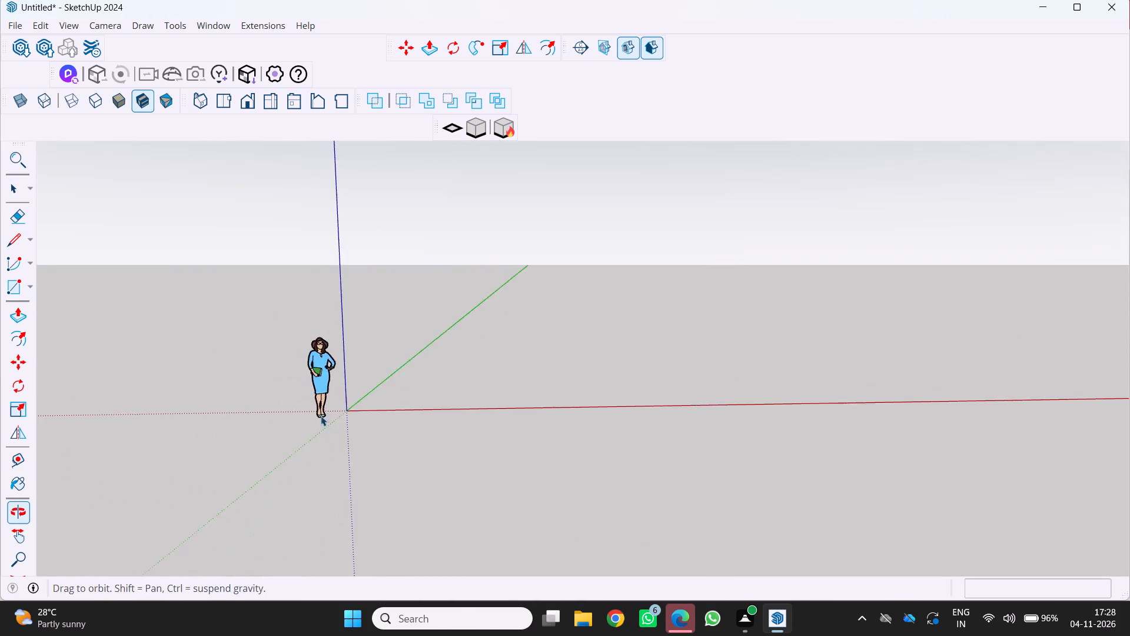
pyautogui.scroll(13, 327, 408)
pyautogui.moveTo(393, 448); pyautogui.dragTo(362, 453, button='middle')
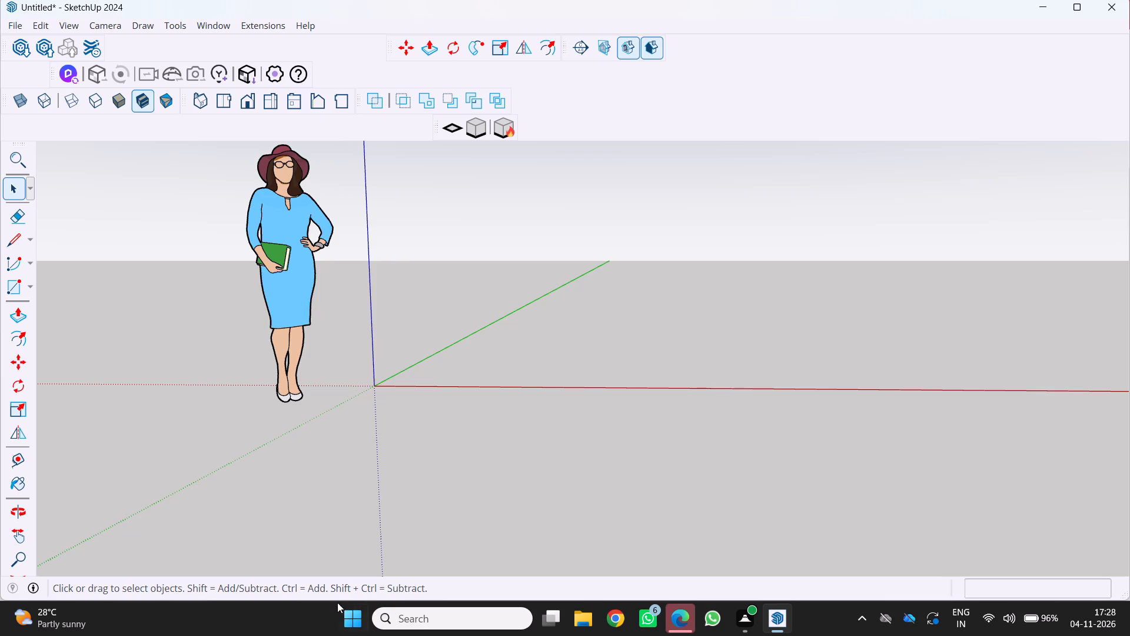
pyautogui.scroll(-3, 380, 613)
pyautogui.scroll(-4, 413, 386)
pyautogui.moveTo(408, 385); pyautogui.dragTo(437, 403, button='middle')
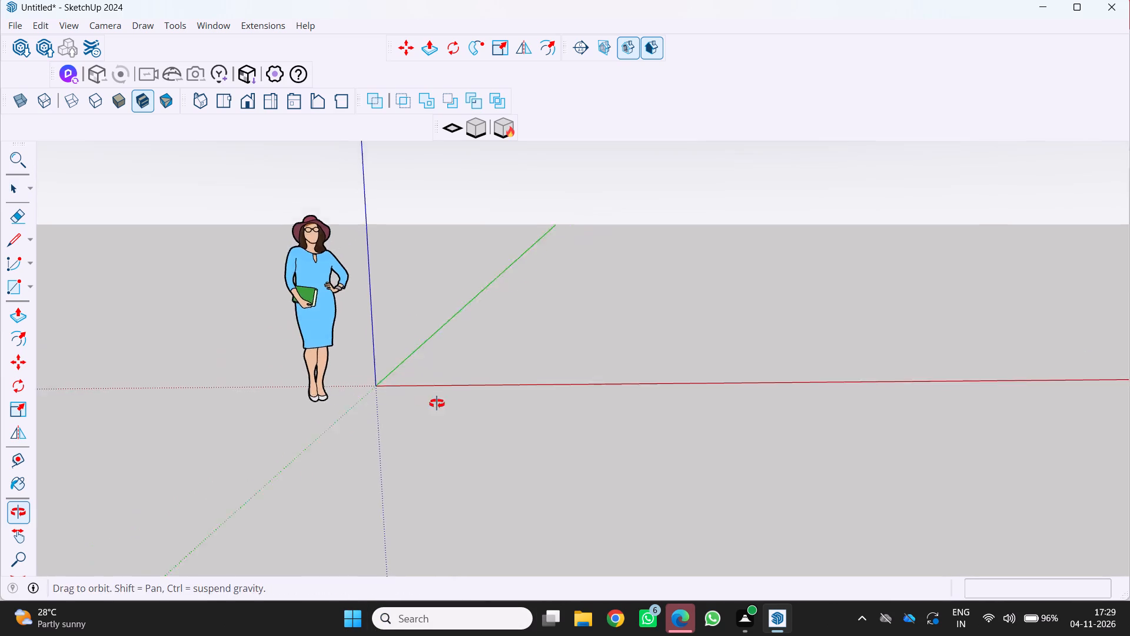
pyautogui.moveTo(437, 403); pyautogui.dragTo(461, 389, button='middle')
pyautogui.scroll(2, 442, 367)
pyautogui.moveTo(434, 357); pyautogui.dragTo(408, 346, button='middle')
pyautogui.middleClick(408, 346)
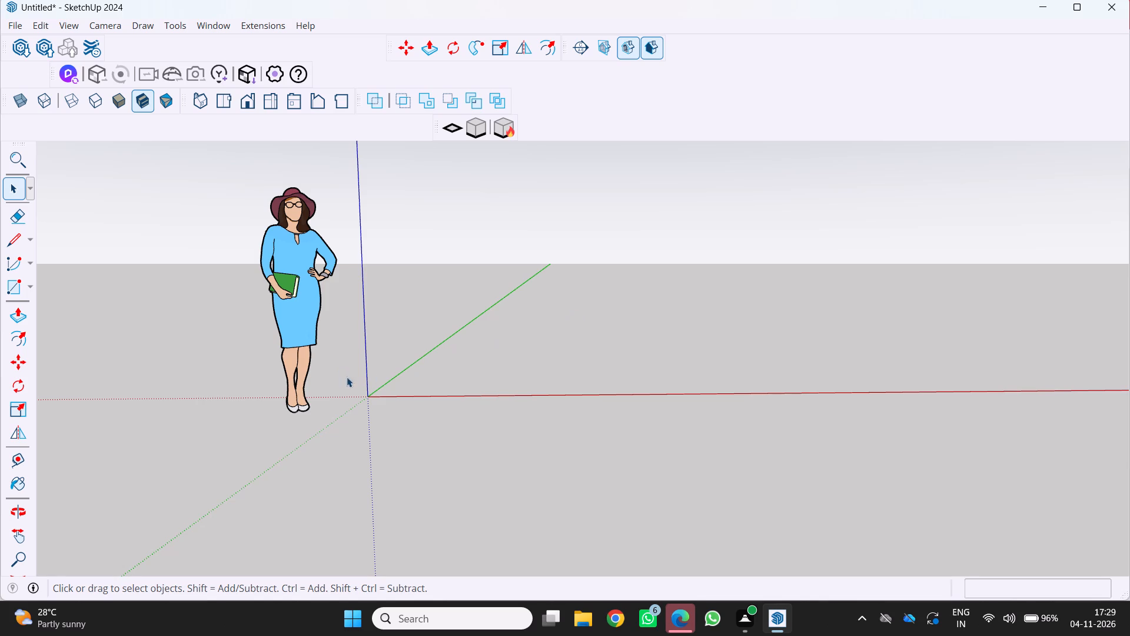
# Set the model's measurement units to Decimal format with lengths in centimeters.
pyautogui.click(212, 28)
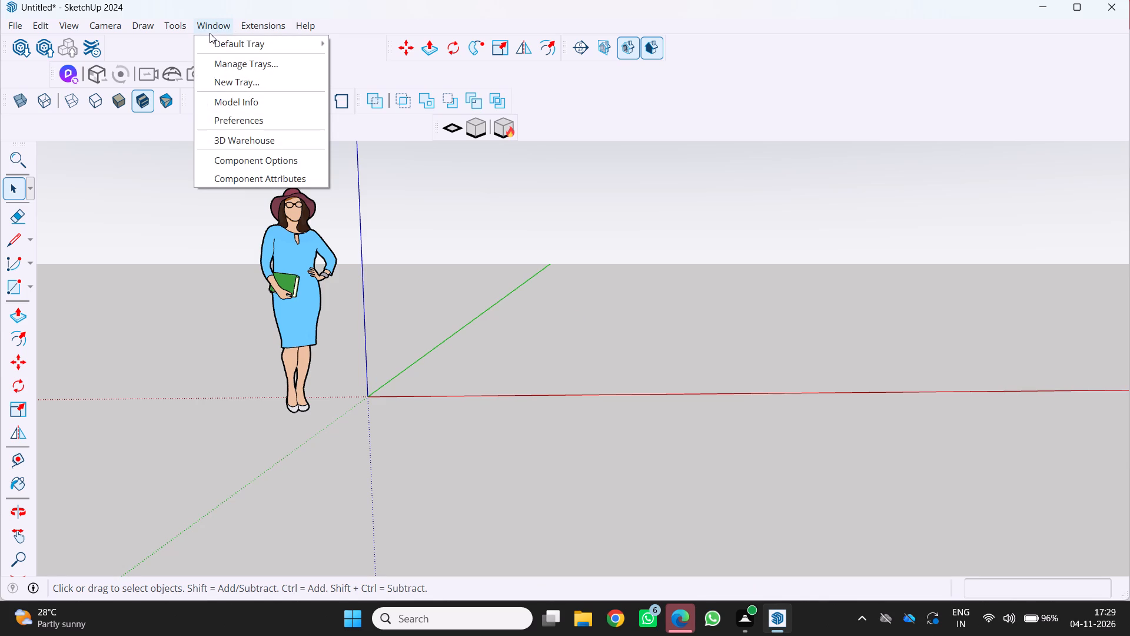
pyautogui.click(230, 101)
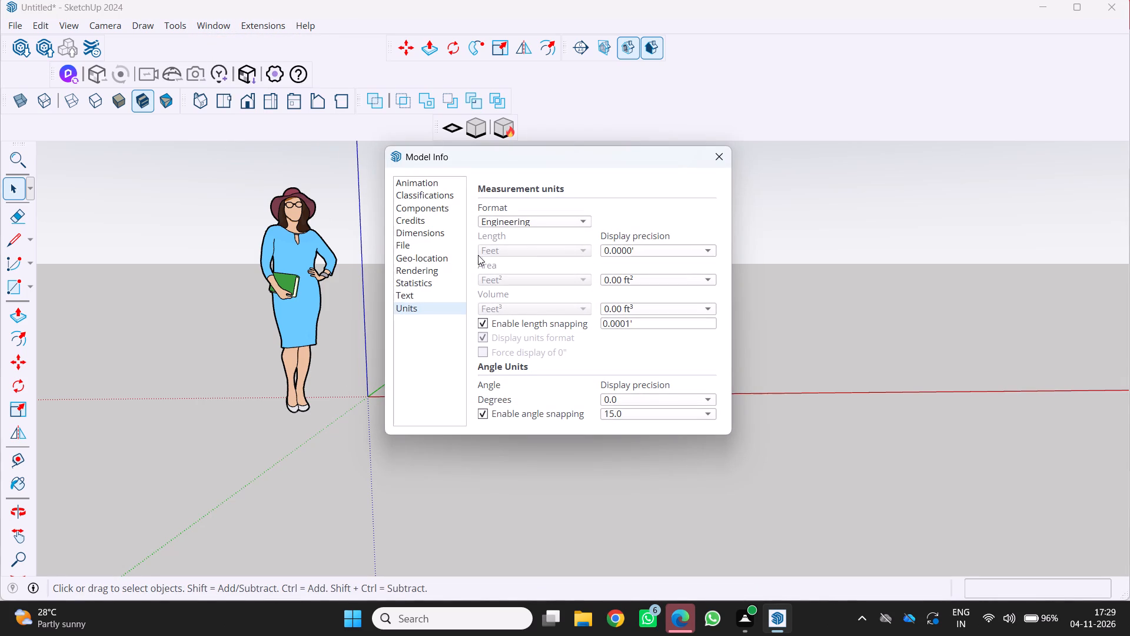
pyautogui.click(513, 223)
pyautogui.click(500, 243)
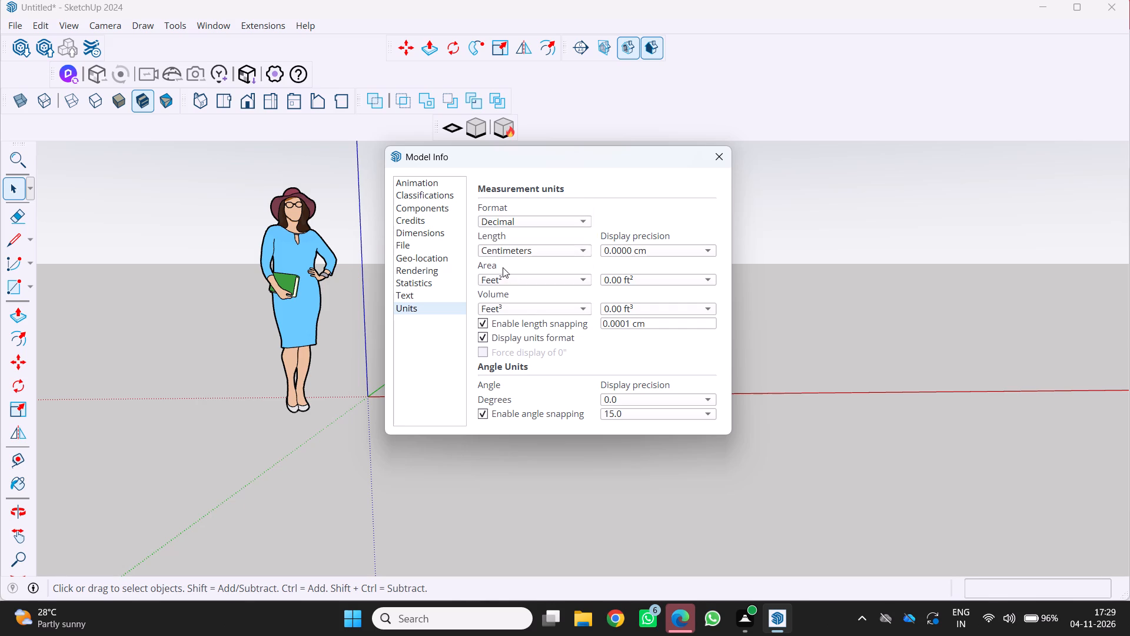
pyautogui.click(813, 336)
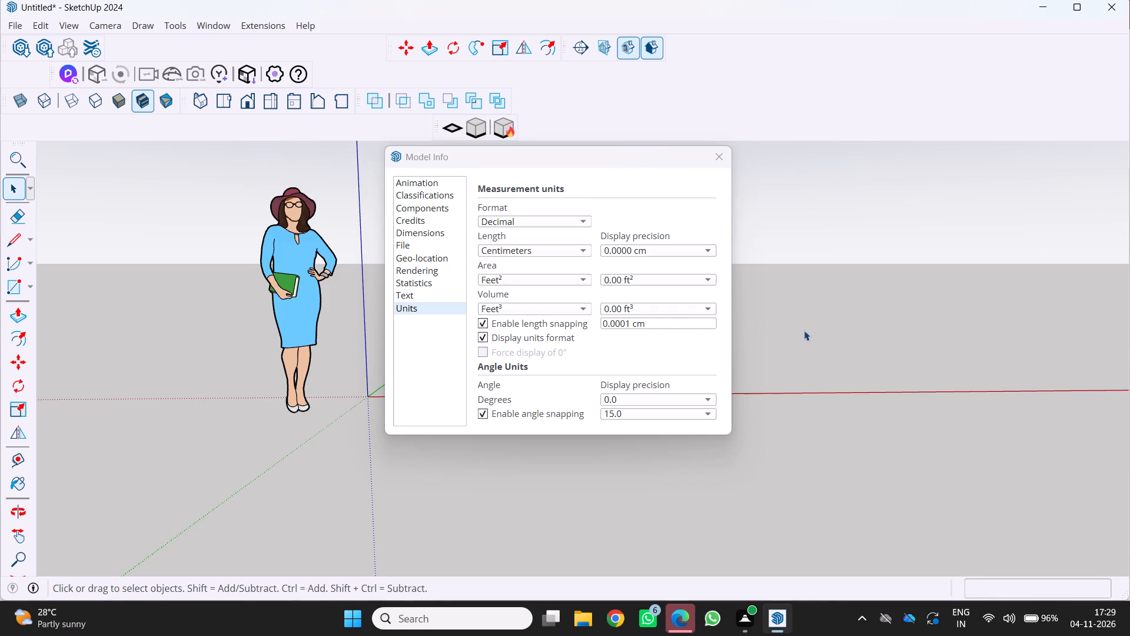
pyautogui.click(723, 153)
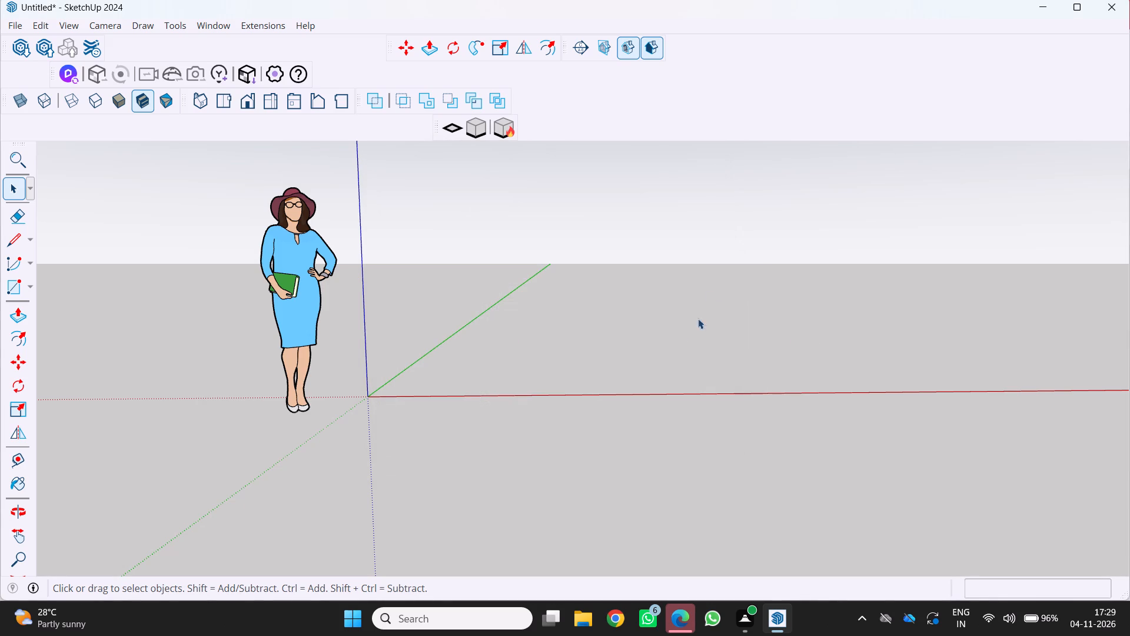
# Draw a 600 by 600 cm rectangle flat on the ground, just off the origin beside the red axis.
pyautogui.scroll(5, 507, 280)
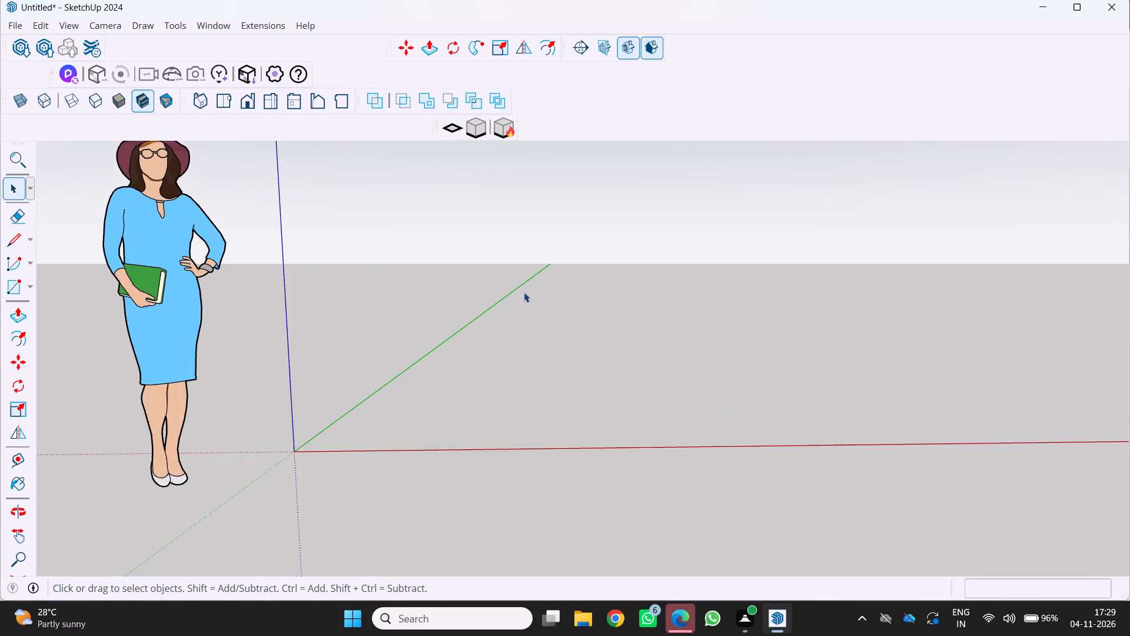
pyautogui.scroll(2, 481, 307)
pyautogui.scroll(-4, 478, 317)
pyautogui.moveTo(473, 307); pyautogui.dragTo(478, 342, button='middle')
pyautogui.scroll(-1, 478, 341)
pyautogui.scroll(1, 516, 371)
pyautogui.moveTo(517, 370); pyautogui.dragTo(500, 384, button='middle')
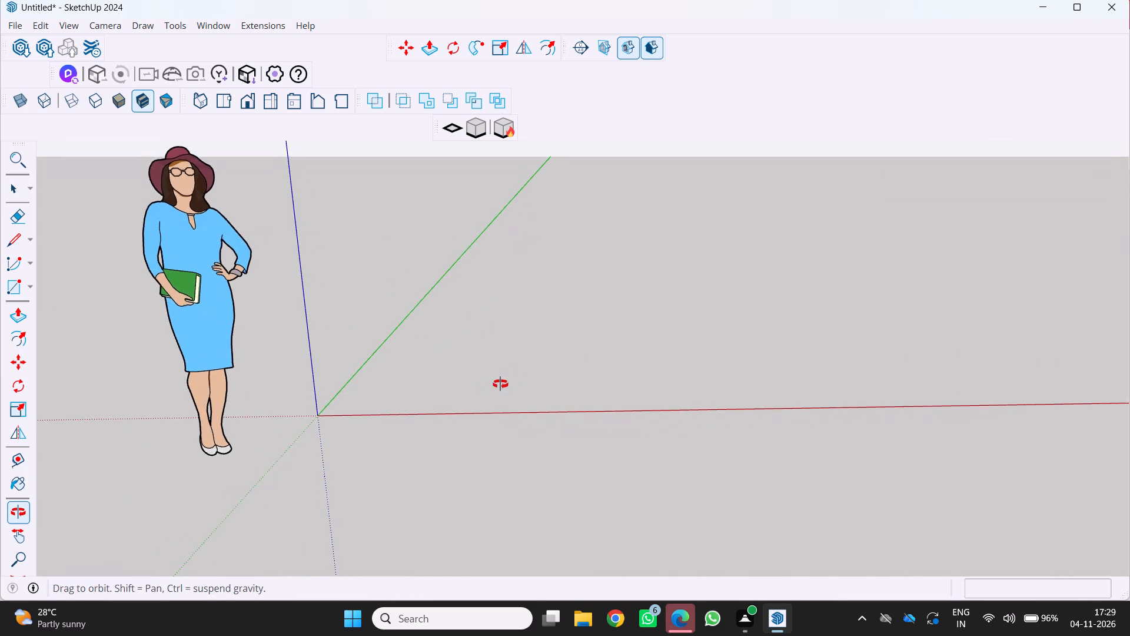
pyautogui.moveTo(500, 384); pyautogui.dragTo(490, 386, button='middle')
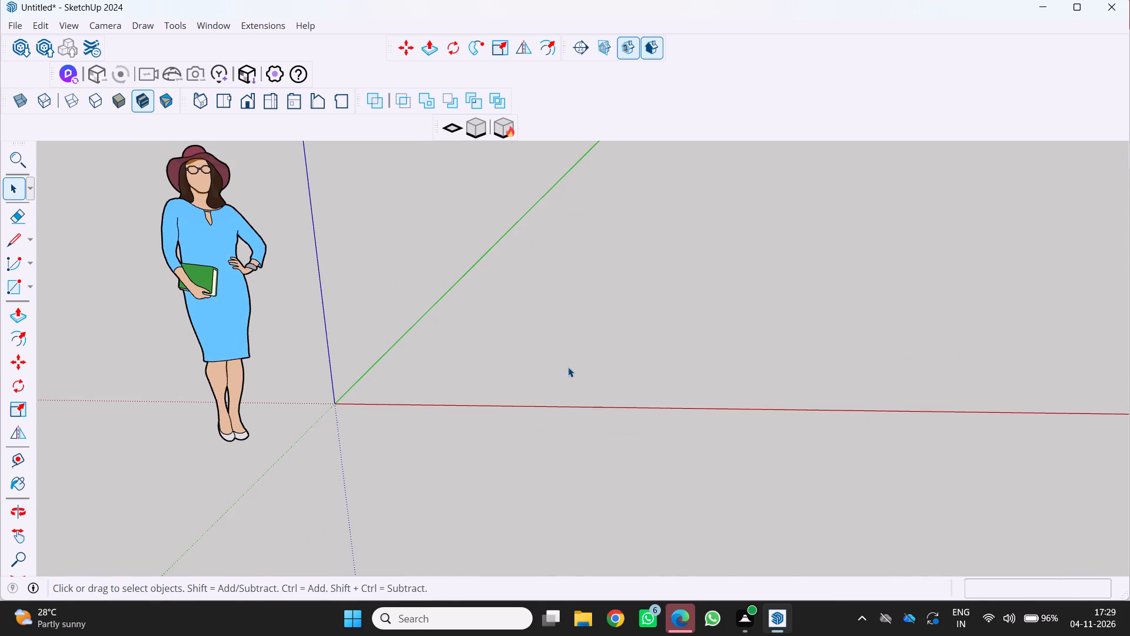
pyautogui.scroll(1, 399, 337)
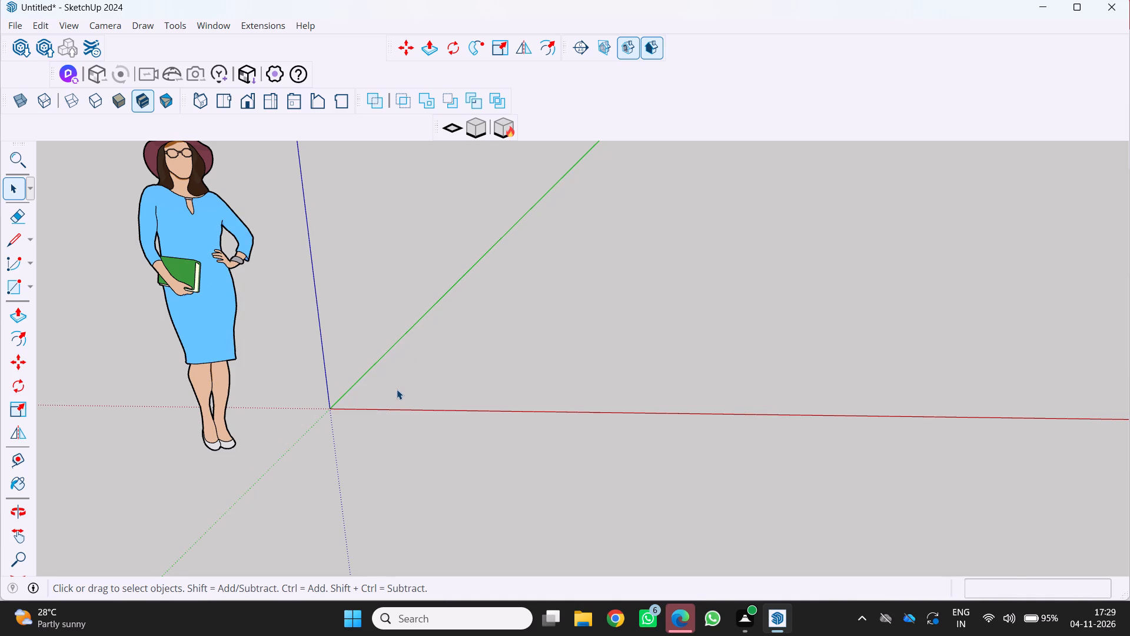
pyautogui.press('r')
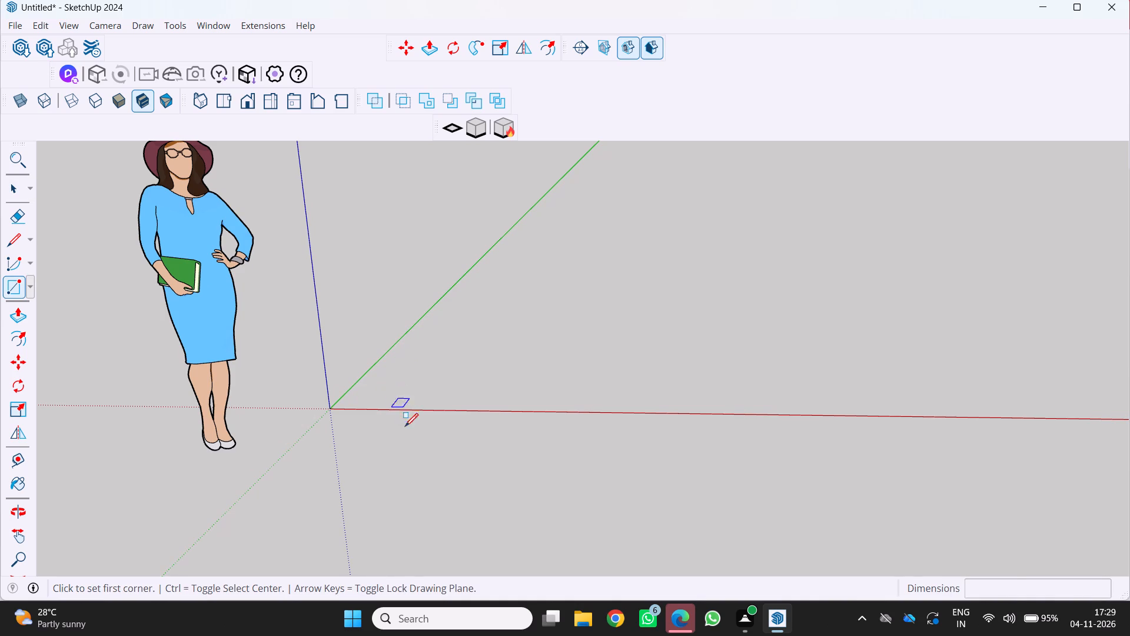
pyautogui.click(424, 400)
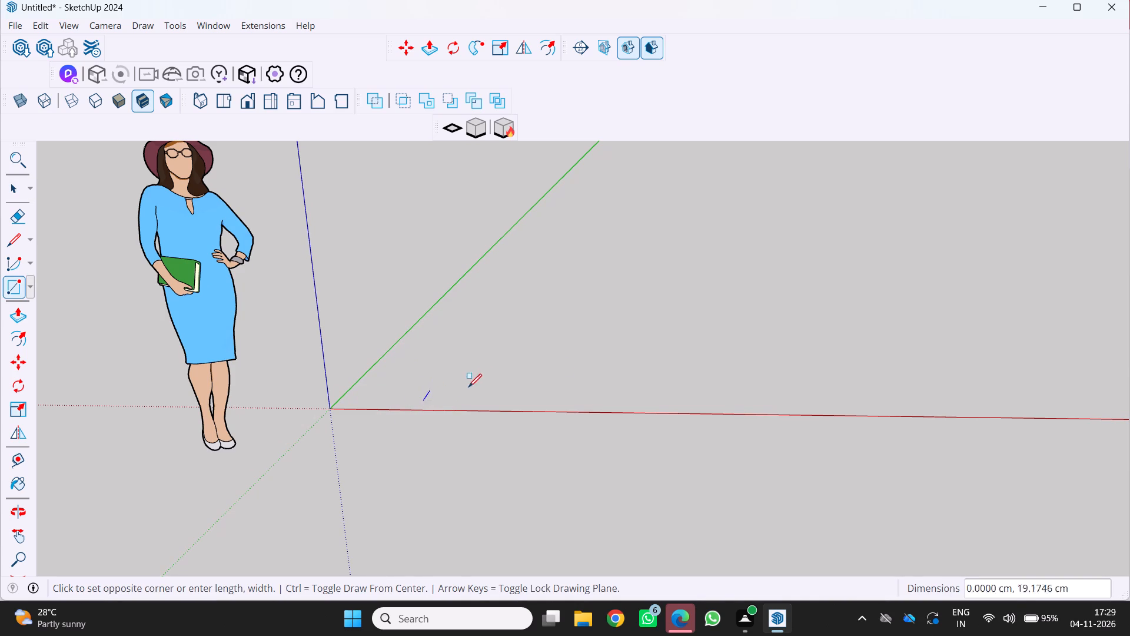
pyautogui.scroll(-5, 579, 378)
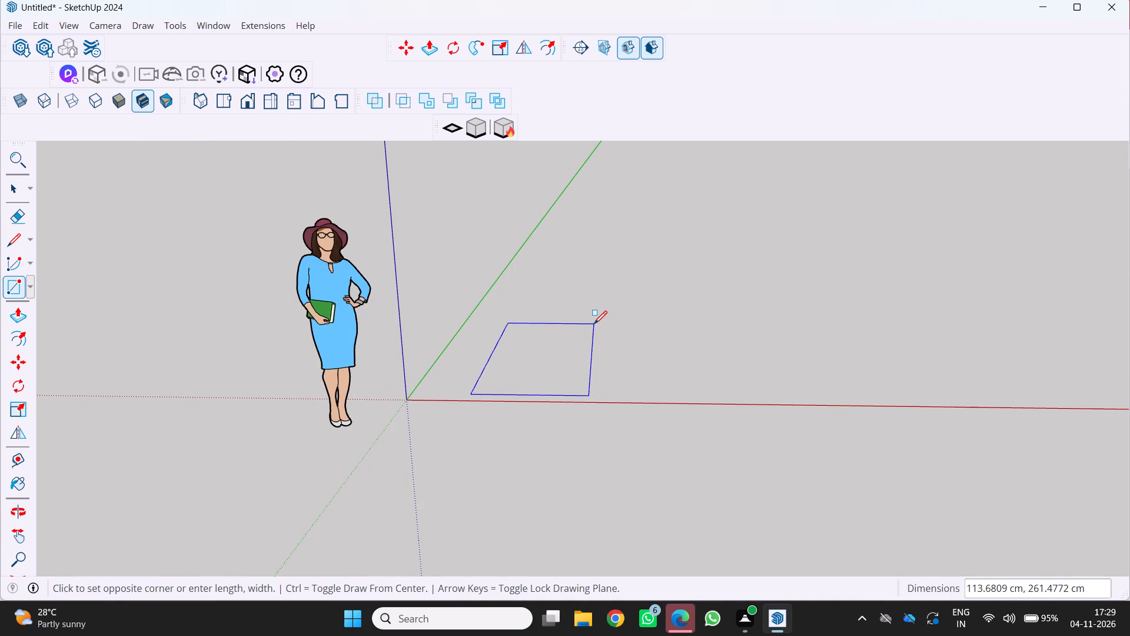
pyautogui.write('600')
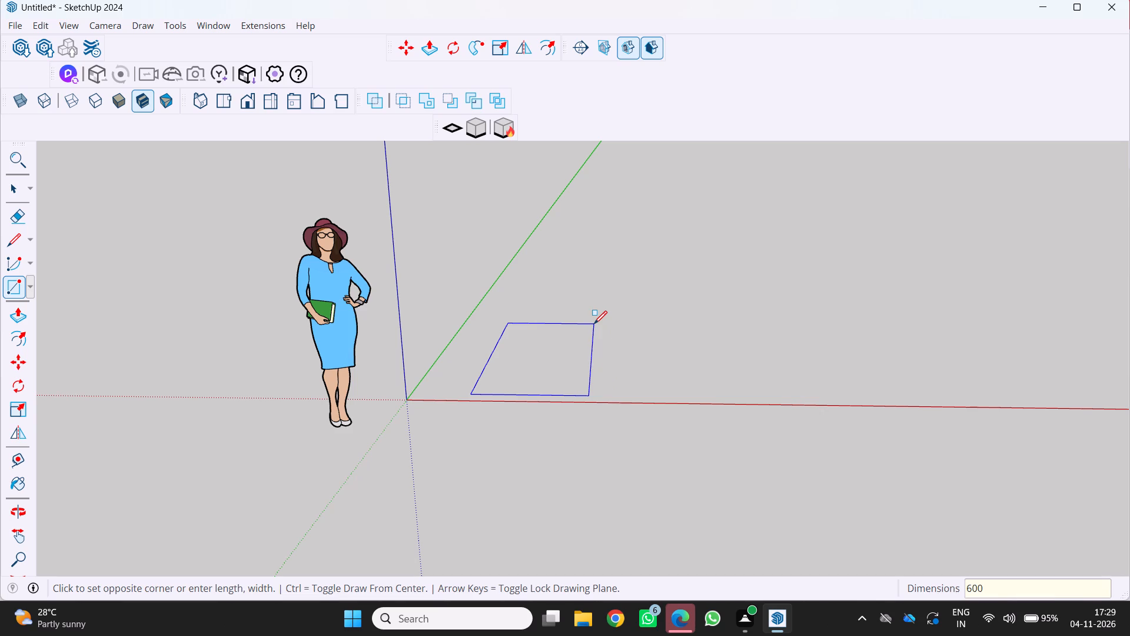
pyautogui.press(',')
pyautogui.write('600')
pyautogui.press('Return')
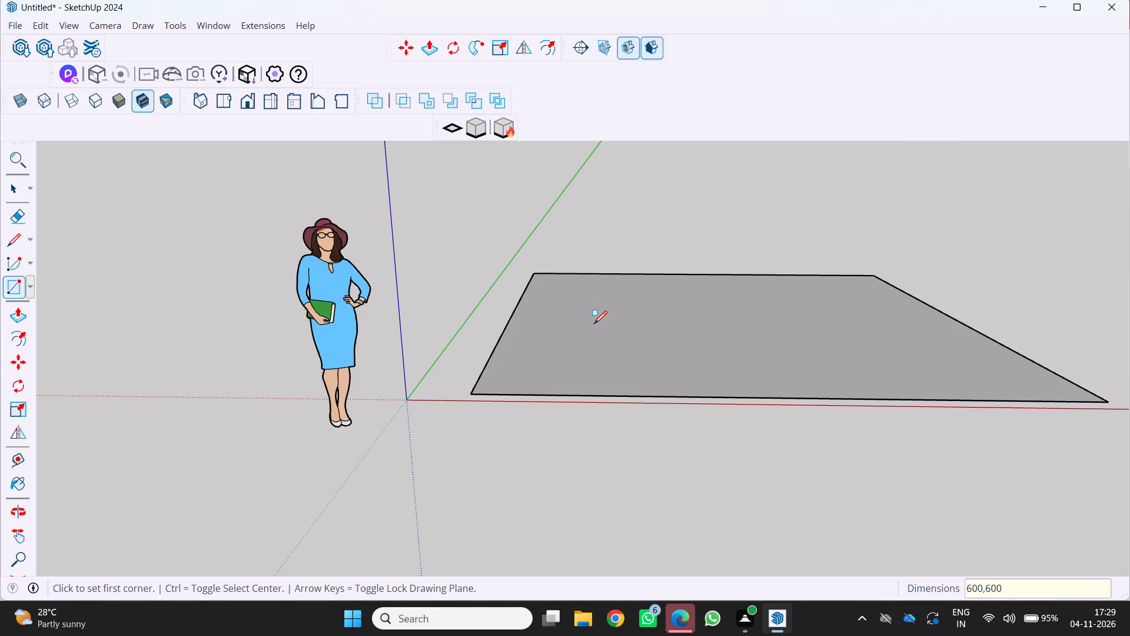
# Make the 600 by 600 cm square's face and edges into a group.
pyautogui.scroll(-14, 478, 322)
pyautogui.moveTo(613, 326); pyautogui.dragTo(508, 367, button='middle')
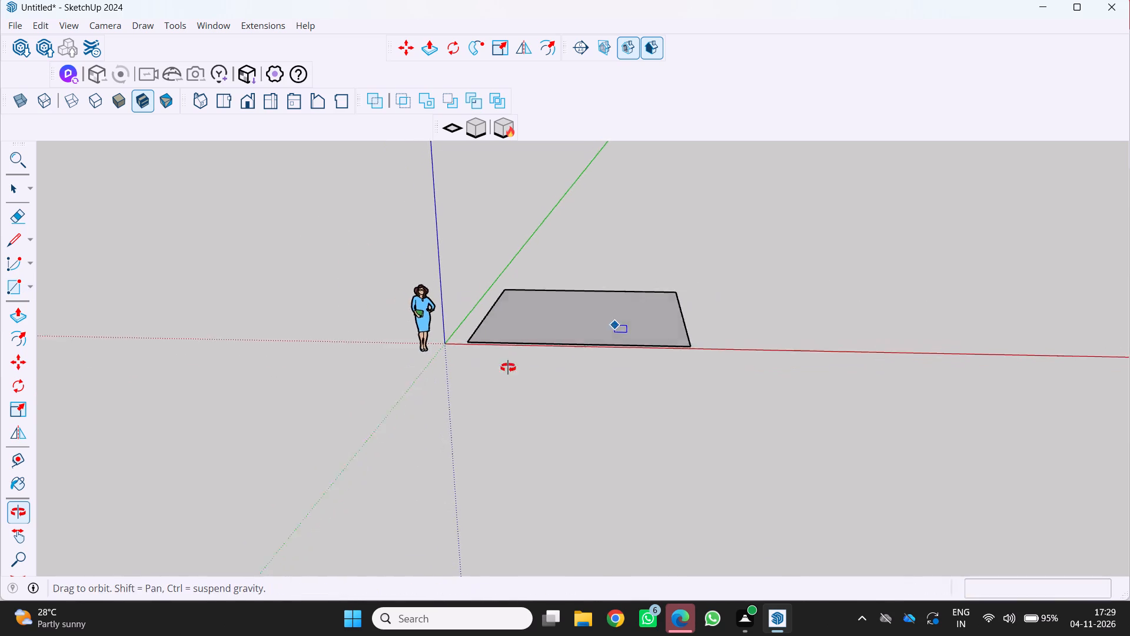
pyautogui.moveTo(508, 367); pyautogui.dragTo(439, 381, button='middle')
pyautogui.middleClick(439, 379)
pyautogui.scroll(3, 524, 310)
pyautogui.scroll(-6, 533, 302)
pyautogui.moveTo(531, 286); pyautogui.dragTo(619, 251, button='middle')
pyautogui.scroll(8, 559, 278)
pyautogui.moveTo(502, 290); pyautogui.dragTo(517, 304, button='middle')
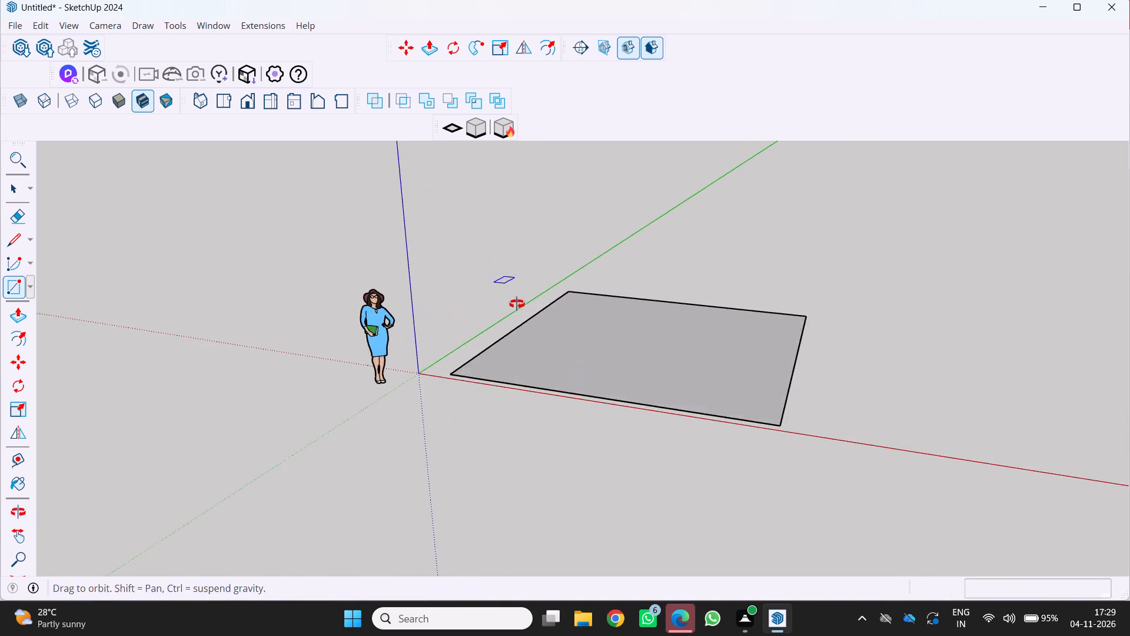
pyautogui.moveTo(517, 304); pyautogui.dragTo(540, 307, button='middle')
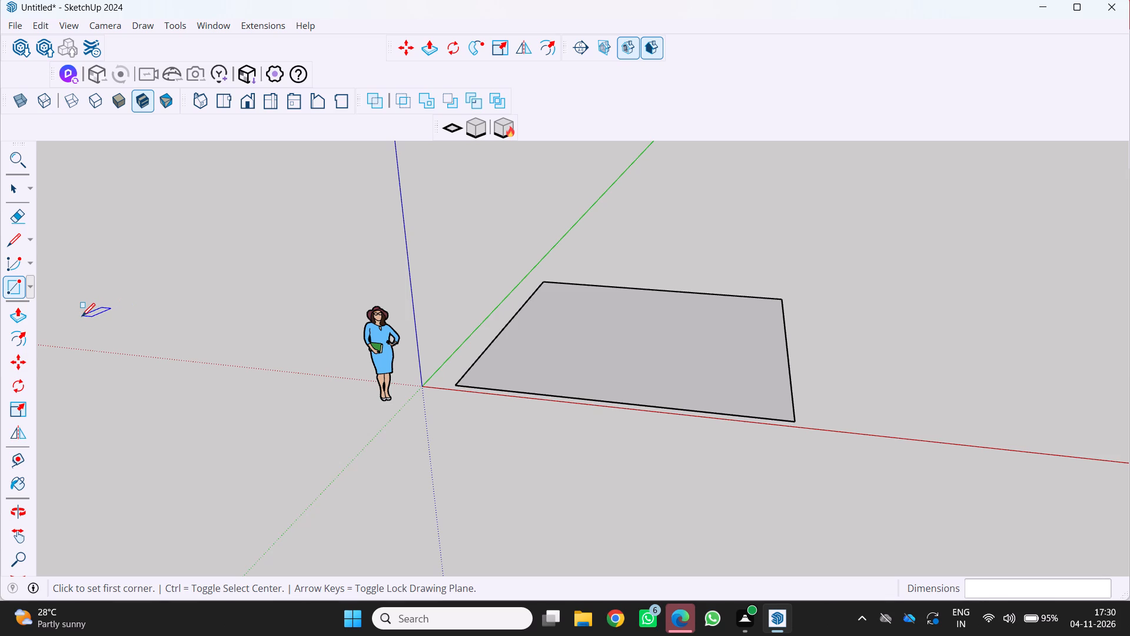
pyautogui.scroll(-4, 192, 309)
pyautogui.moveTo(264, 285); pyautogui.dragTo(218, 268, button='middle')
pyautogui.middleClick(218, 268)
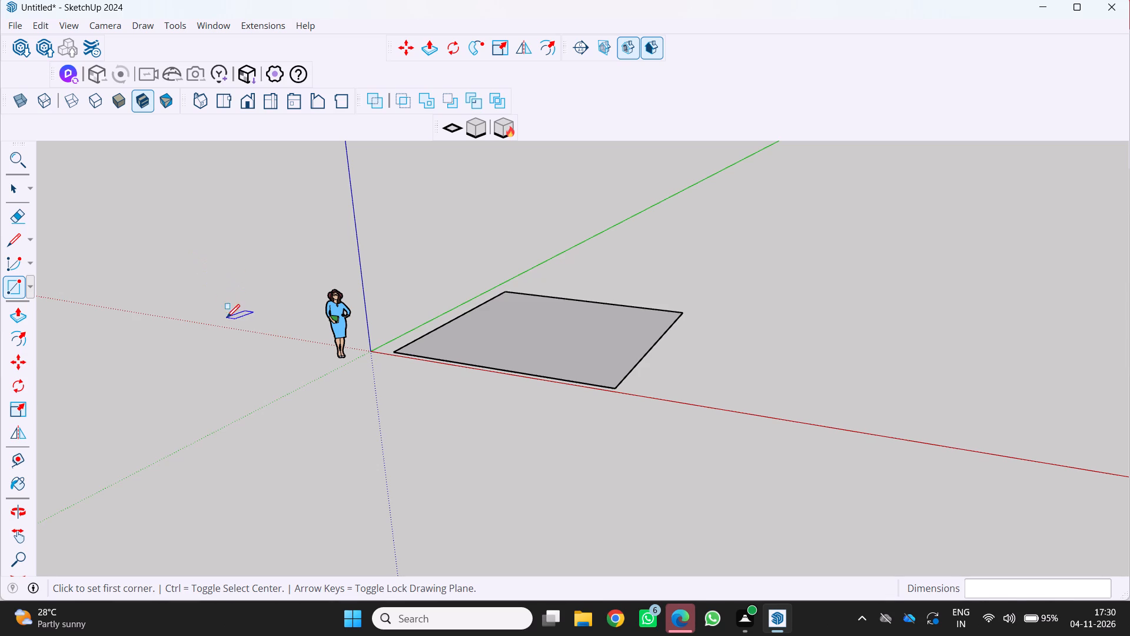
pyautogui.press('space')
pyautogui.tripleClick(527, 349)
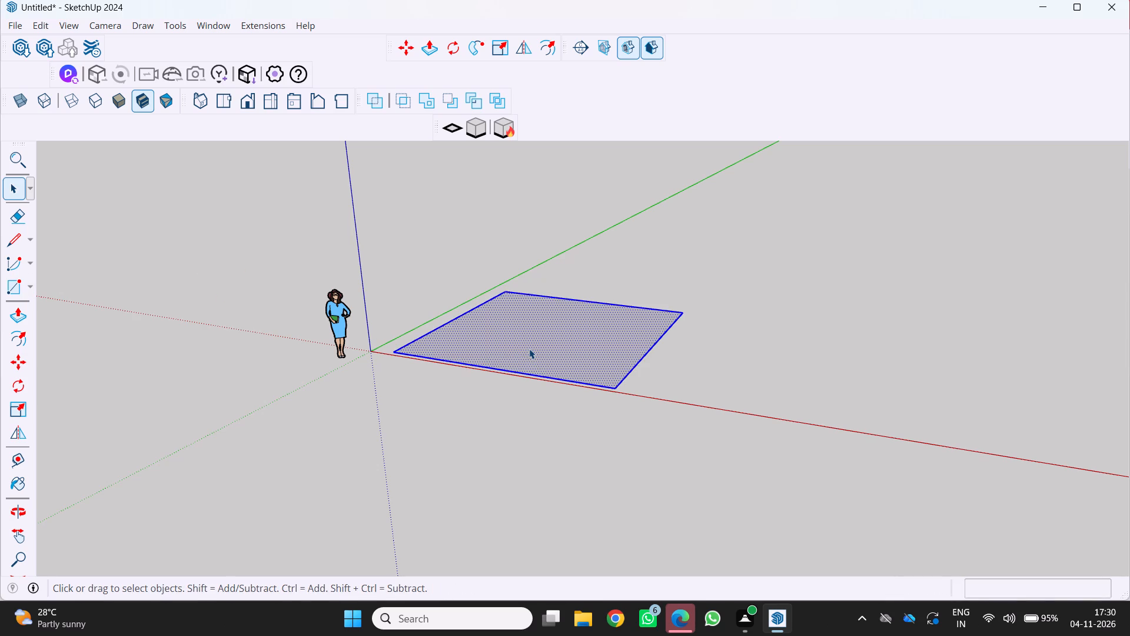
pyautogui.rightClick(529, 349)
pyautogui.click(586, 489)
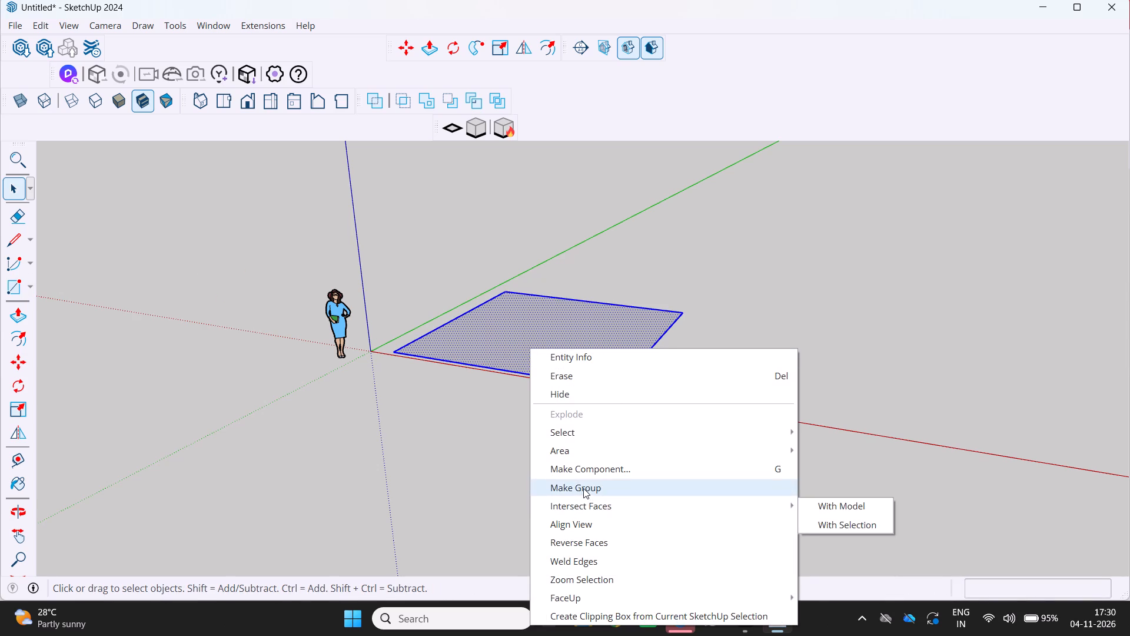
# Open the square's group and Push/Pull its face up 20 cm into a slab.
pyautogui.press('p')
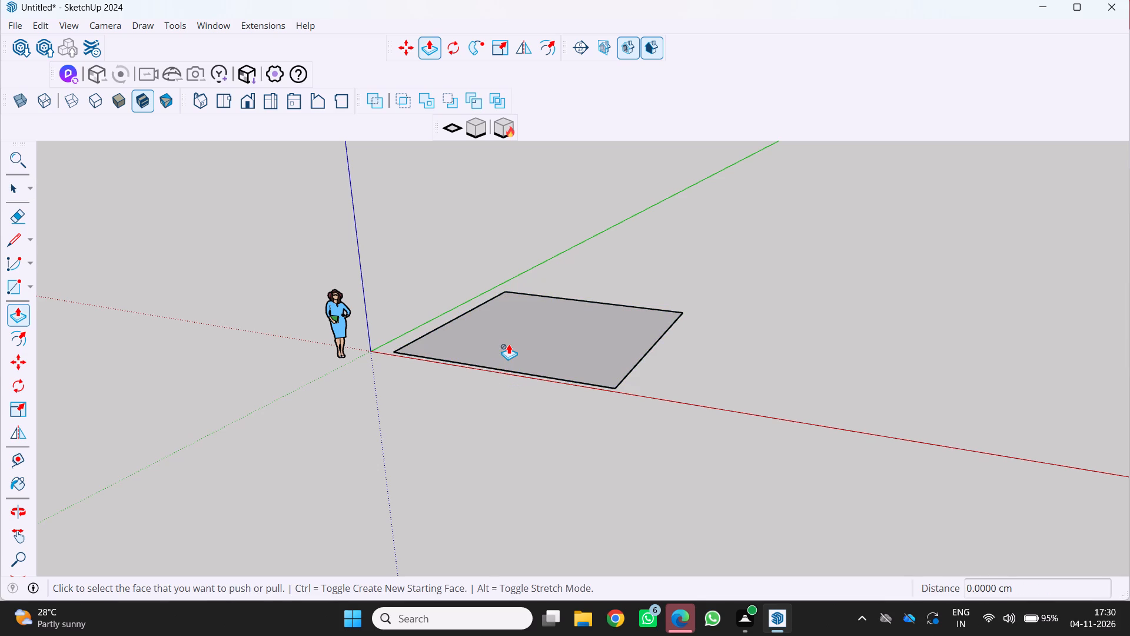
pyautogui.press('space')
pyautogui.tripleClick(511, 344)
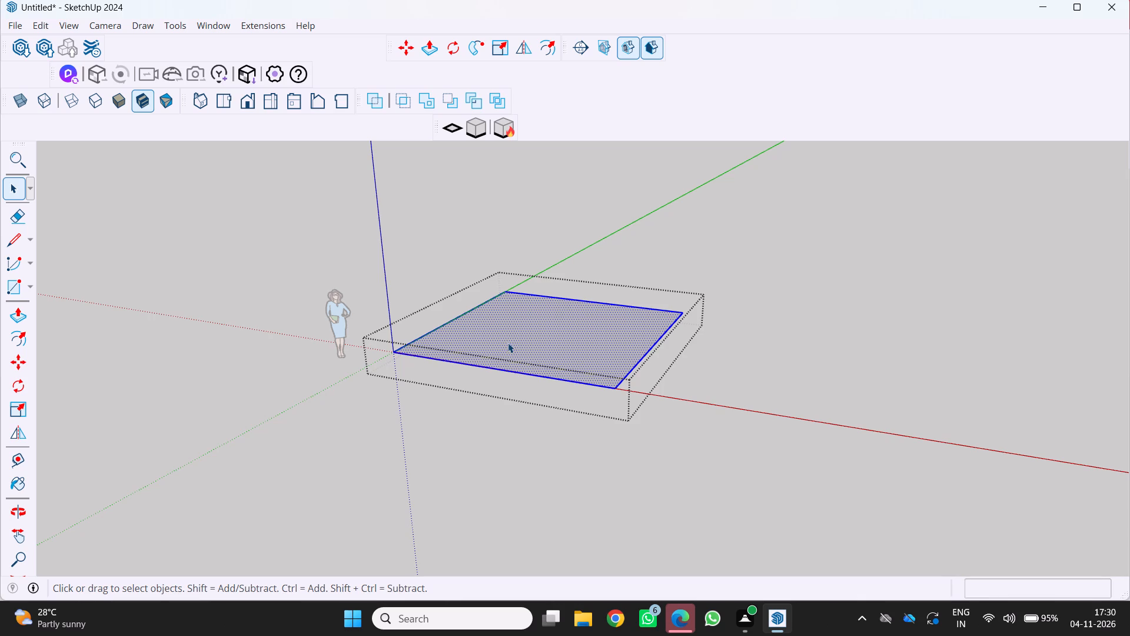
pyautogui.press('p')
pyautogui.click(508, 343)
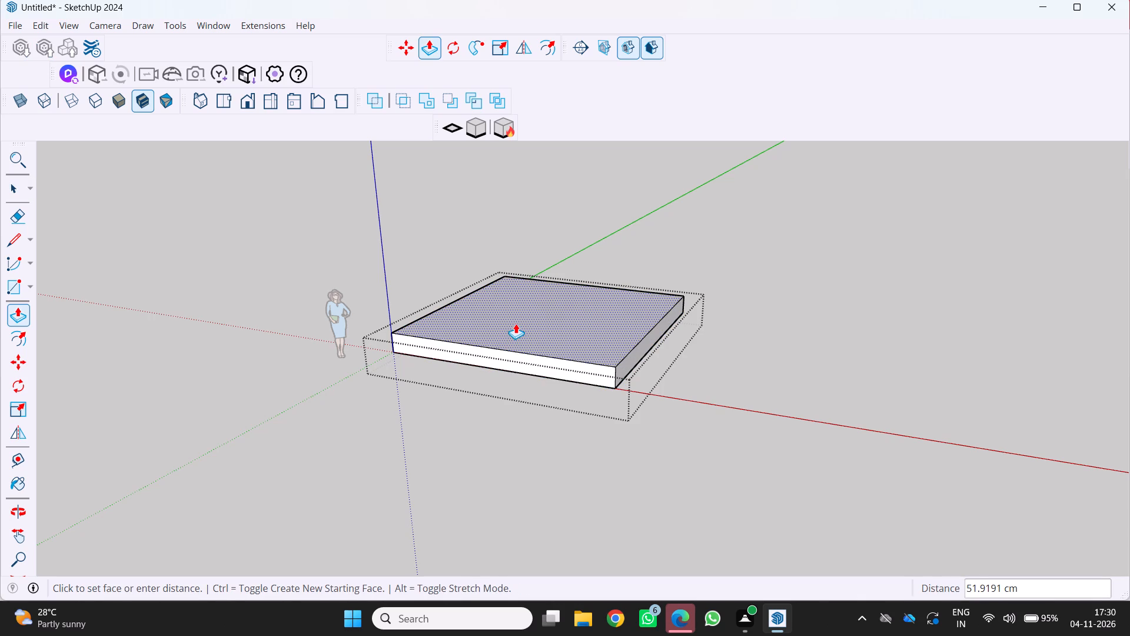
pyautogui.write('20')
pyautogui.press('Return')
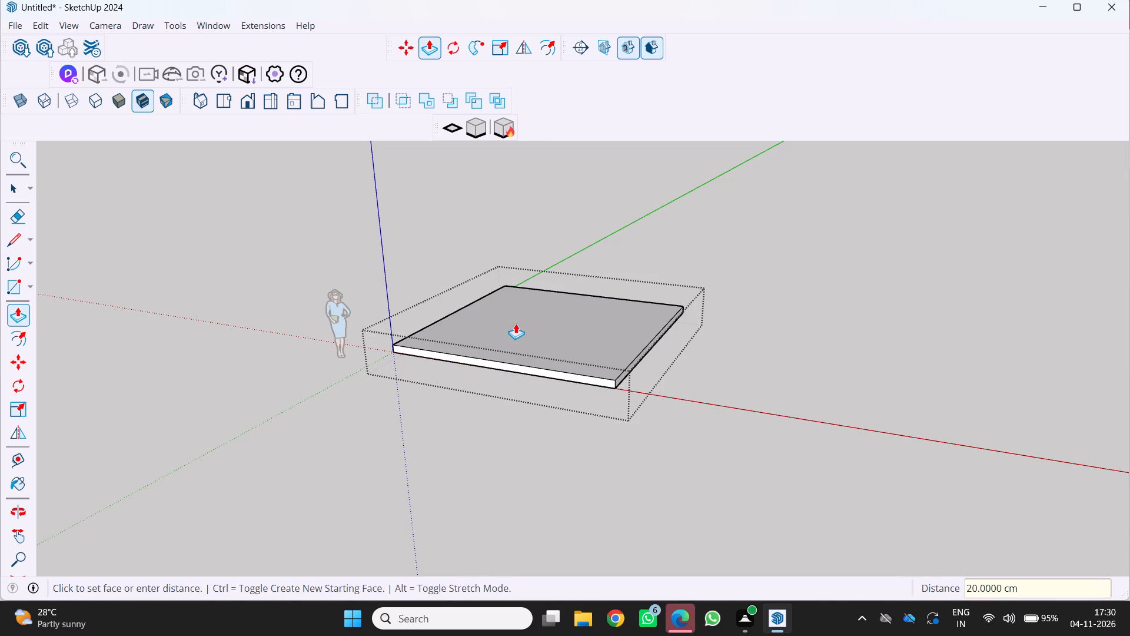
# Offset the outline of the slab's top face 15 cm inward.
pyautogui.moveTo(482, 347); pyautogui.dragTo(407, 364, button='middle')
pyautogui.middleClick(407, 364)
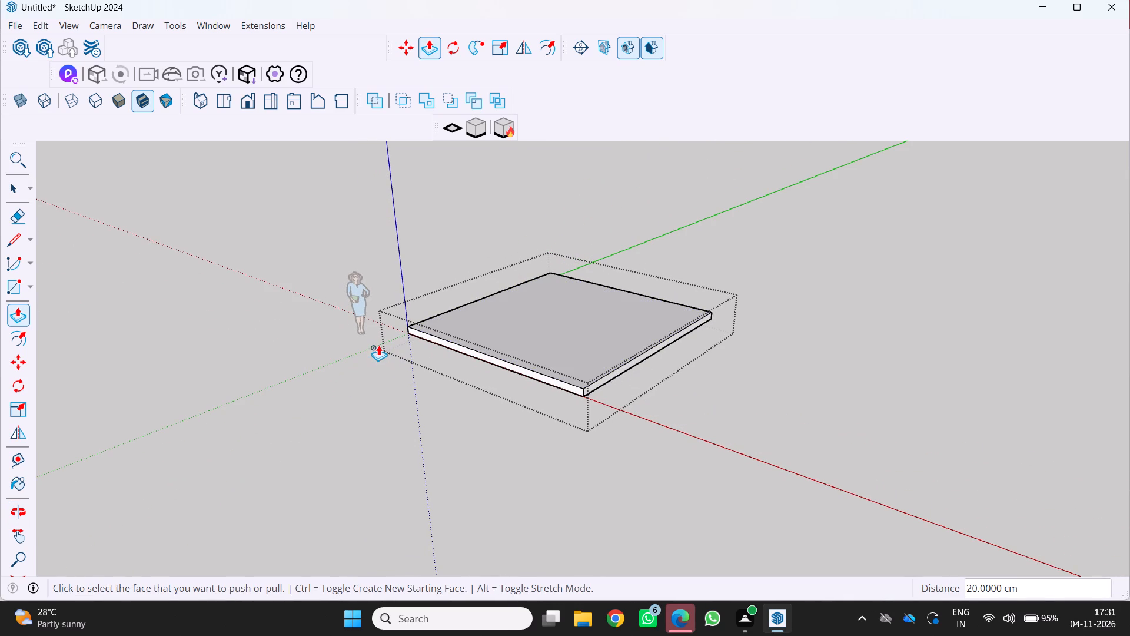
pyautogui.press('f')
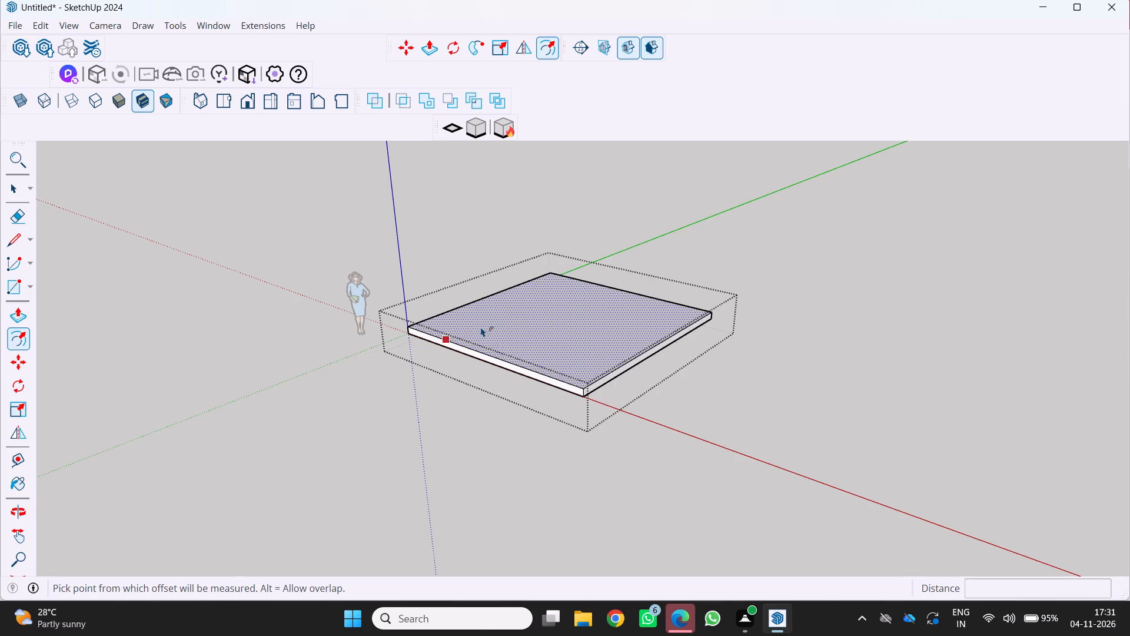
pyautogui.click(481, 327)
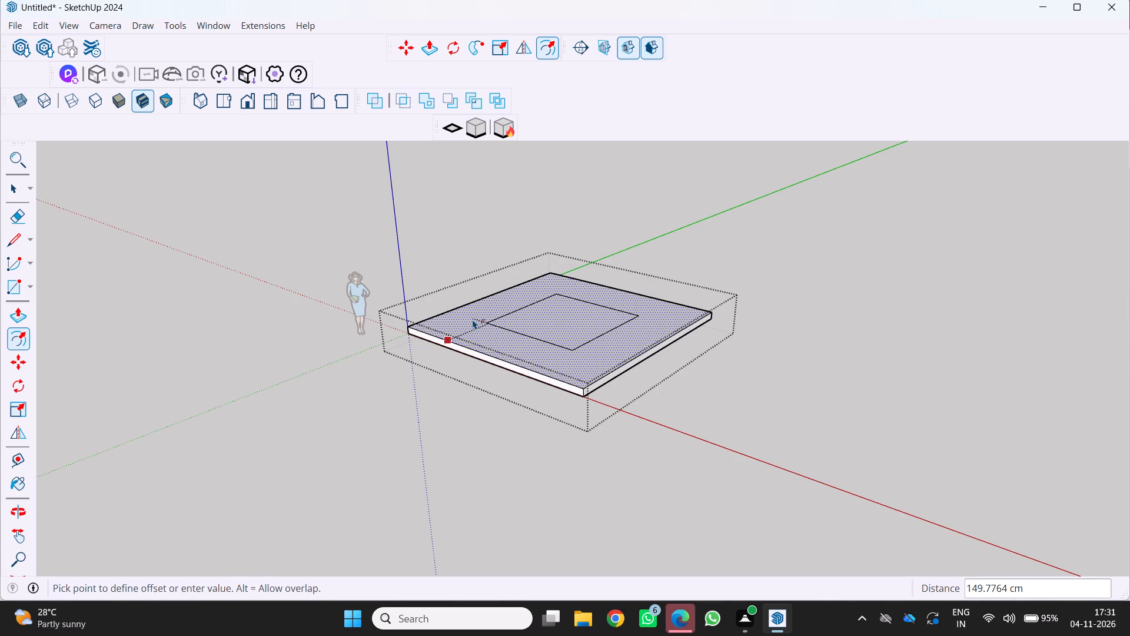
pyautogui.write('15')
pyautogui.press('Return')
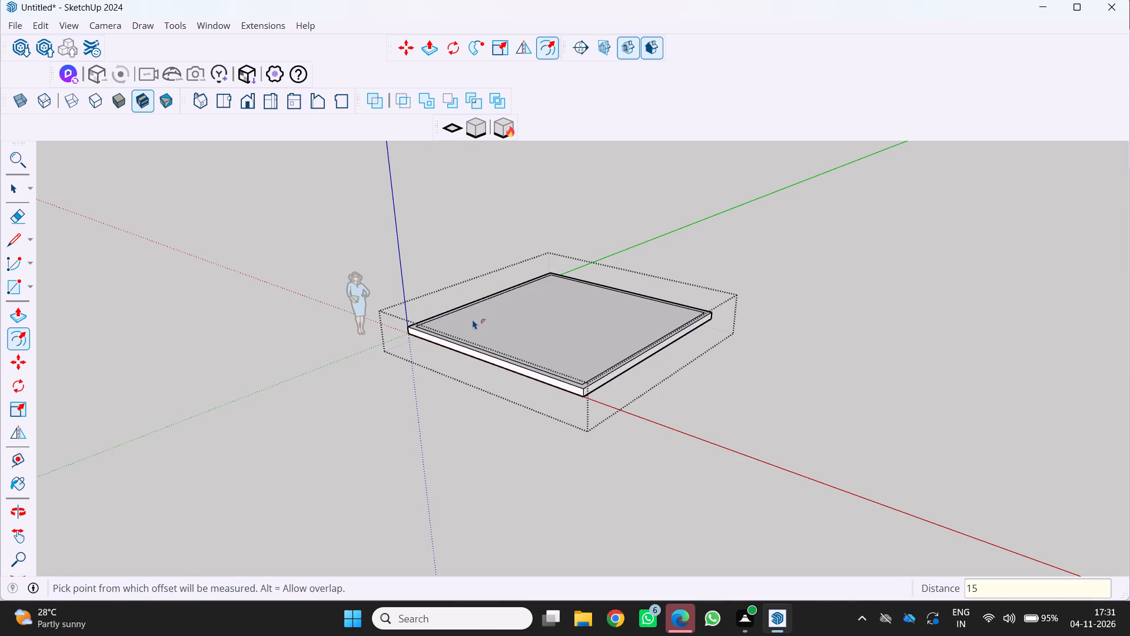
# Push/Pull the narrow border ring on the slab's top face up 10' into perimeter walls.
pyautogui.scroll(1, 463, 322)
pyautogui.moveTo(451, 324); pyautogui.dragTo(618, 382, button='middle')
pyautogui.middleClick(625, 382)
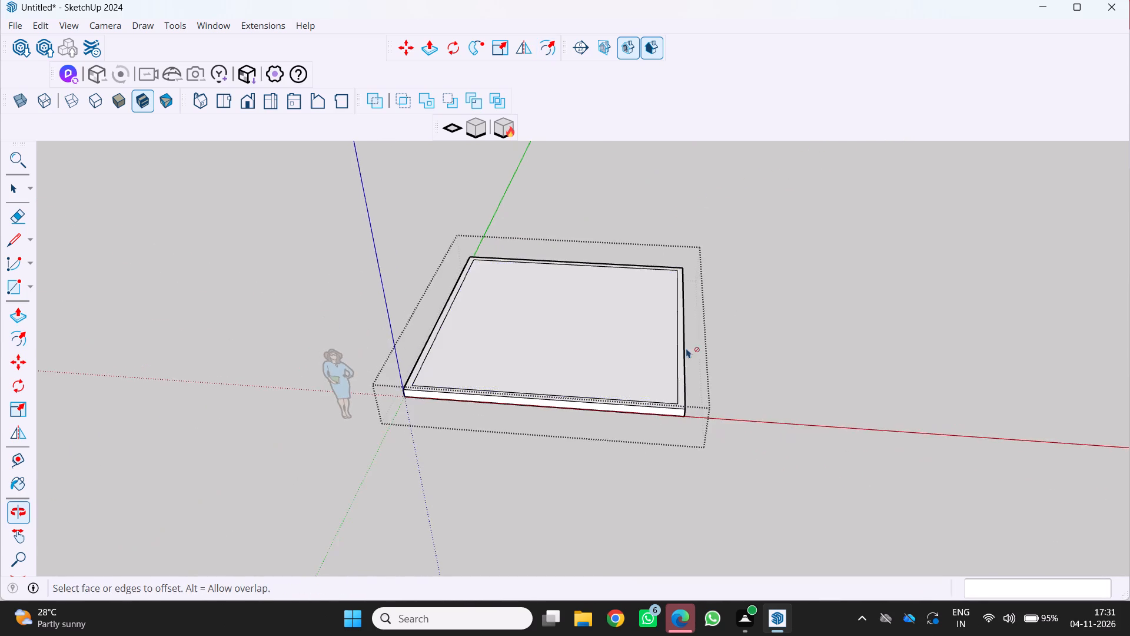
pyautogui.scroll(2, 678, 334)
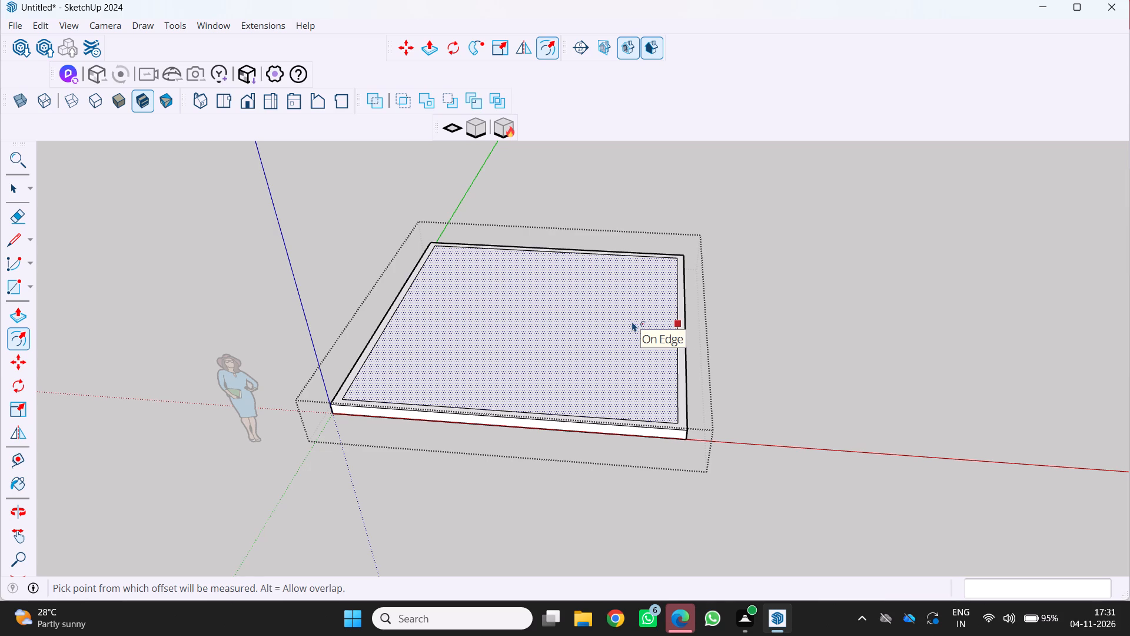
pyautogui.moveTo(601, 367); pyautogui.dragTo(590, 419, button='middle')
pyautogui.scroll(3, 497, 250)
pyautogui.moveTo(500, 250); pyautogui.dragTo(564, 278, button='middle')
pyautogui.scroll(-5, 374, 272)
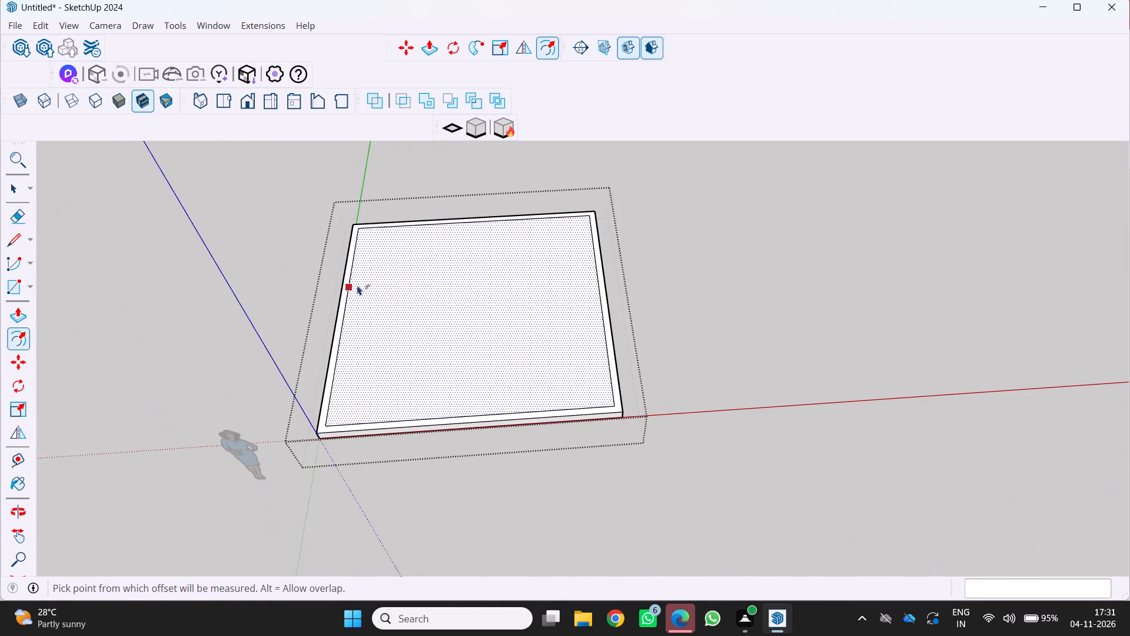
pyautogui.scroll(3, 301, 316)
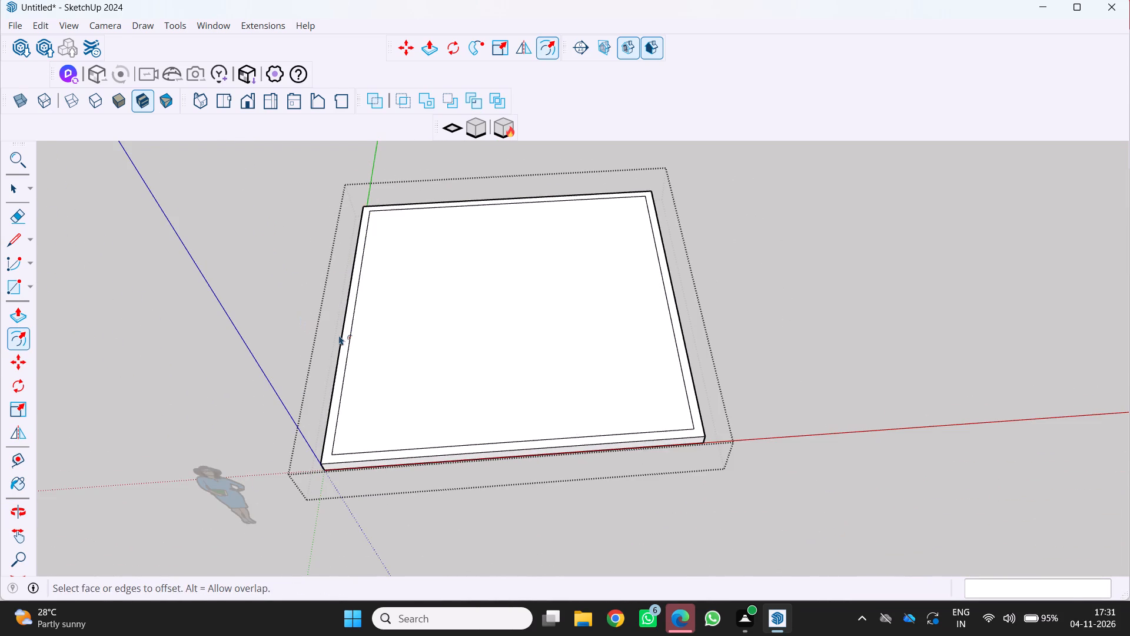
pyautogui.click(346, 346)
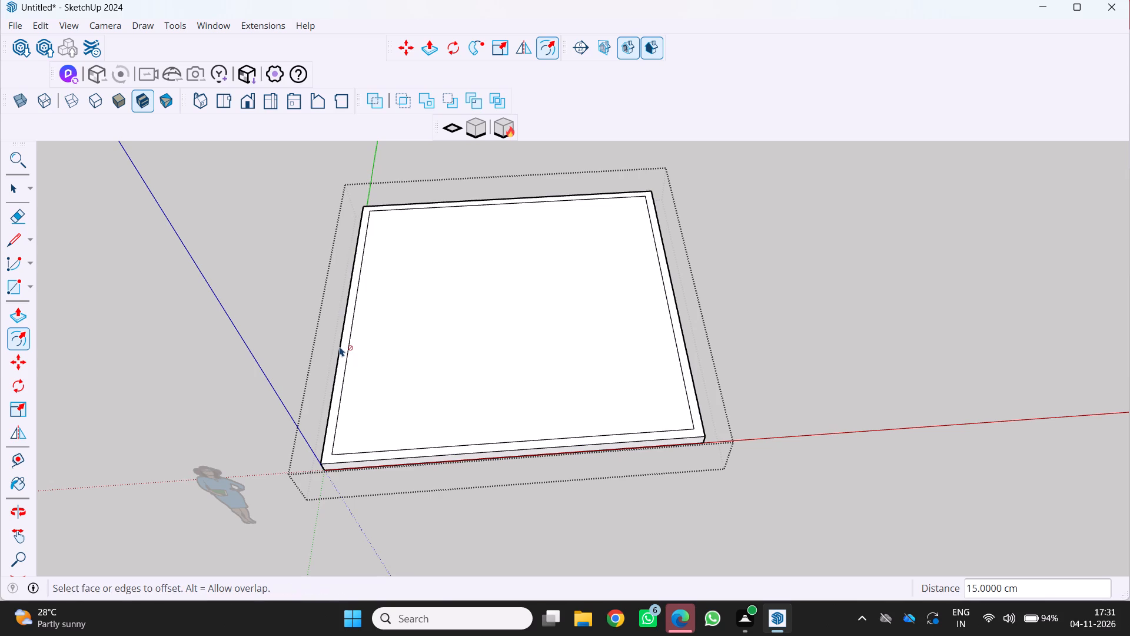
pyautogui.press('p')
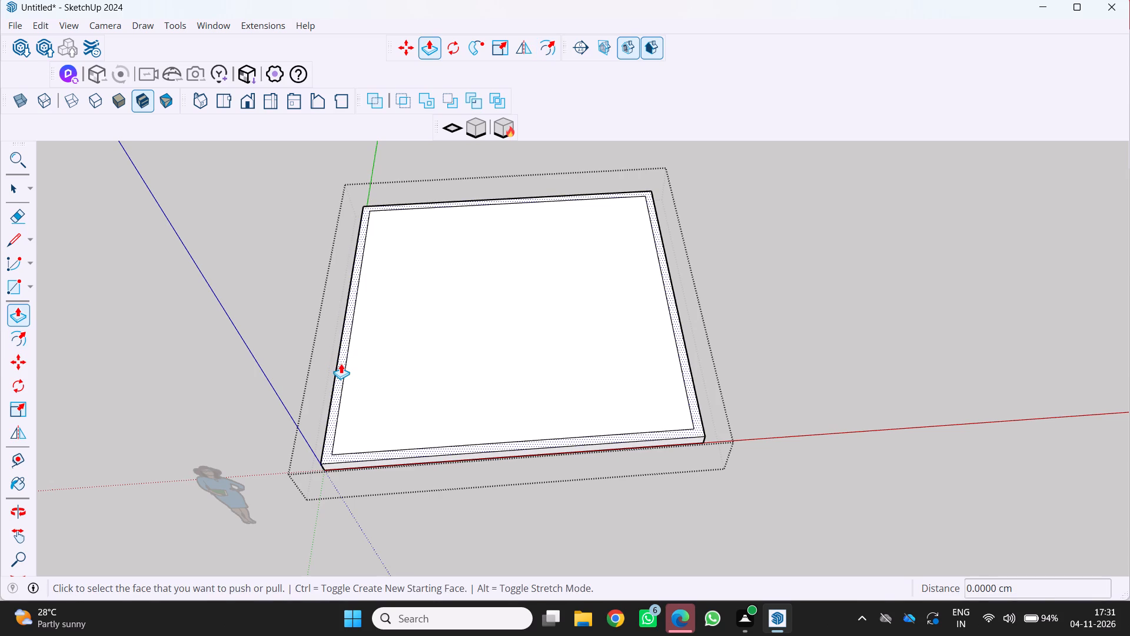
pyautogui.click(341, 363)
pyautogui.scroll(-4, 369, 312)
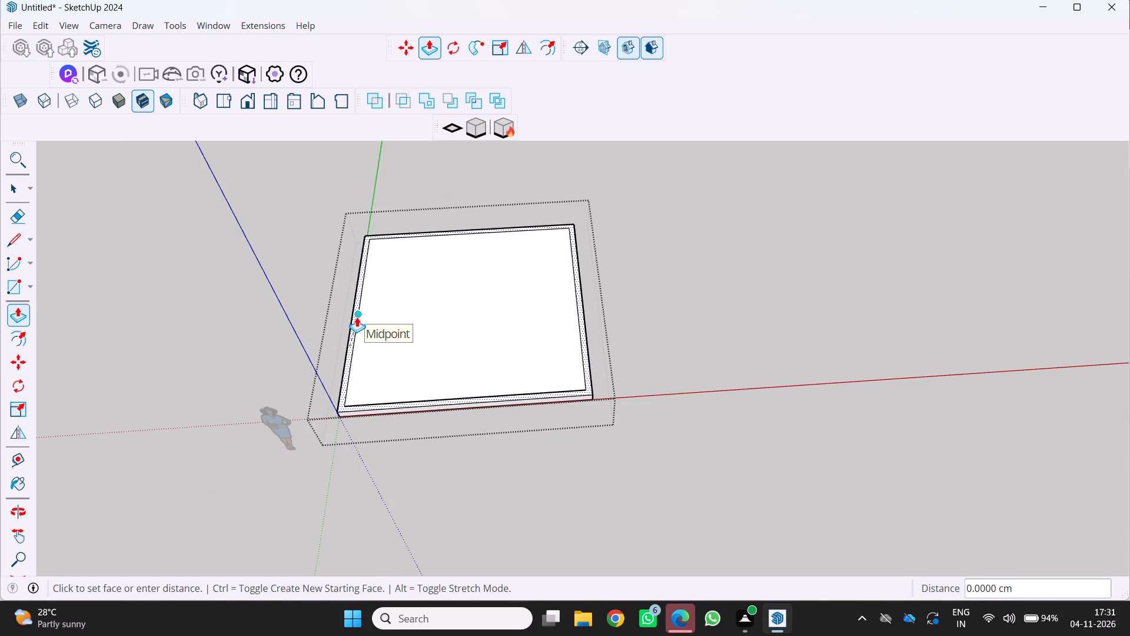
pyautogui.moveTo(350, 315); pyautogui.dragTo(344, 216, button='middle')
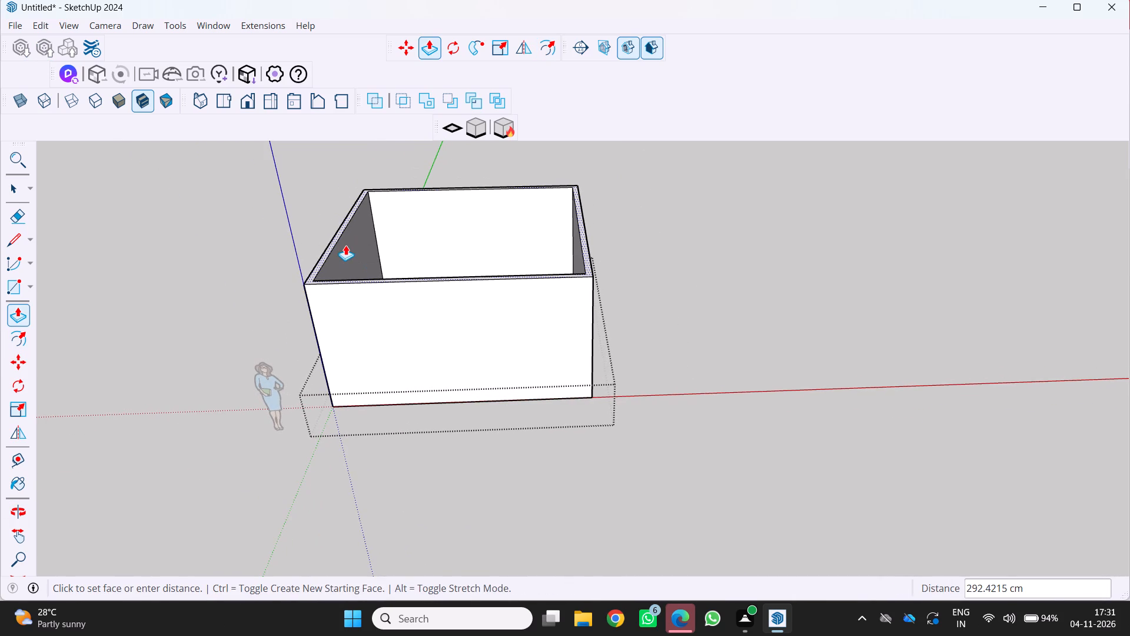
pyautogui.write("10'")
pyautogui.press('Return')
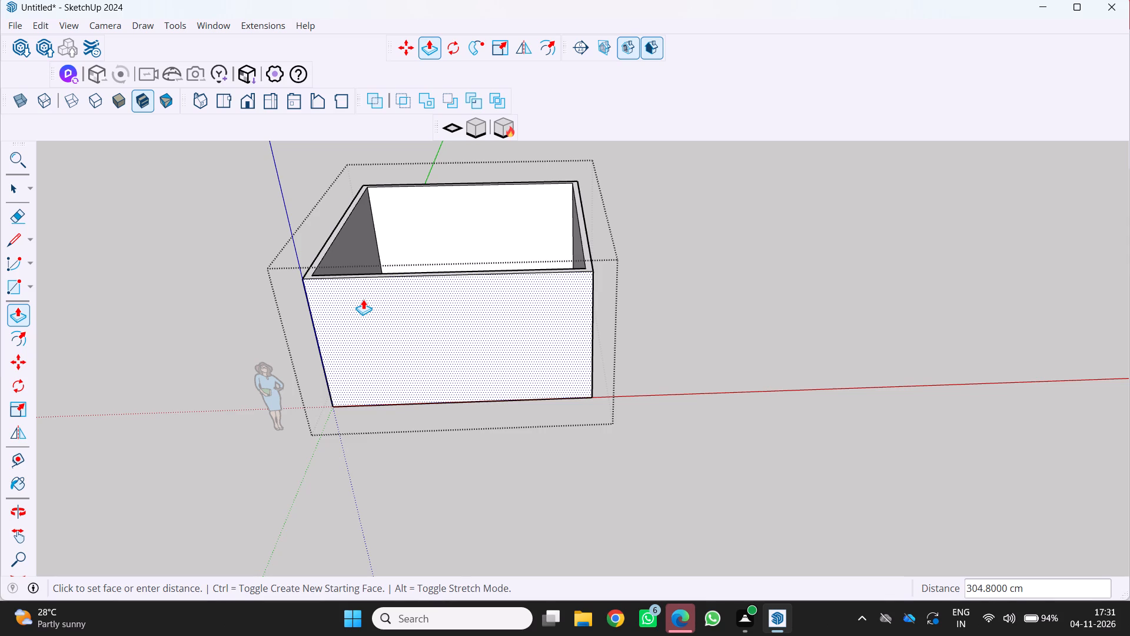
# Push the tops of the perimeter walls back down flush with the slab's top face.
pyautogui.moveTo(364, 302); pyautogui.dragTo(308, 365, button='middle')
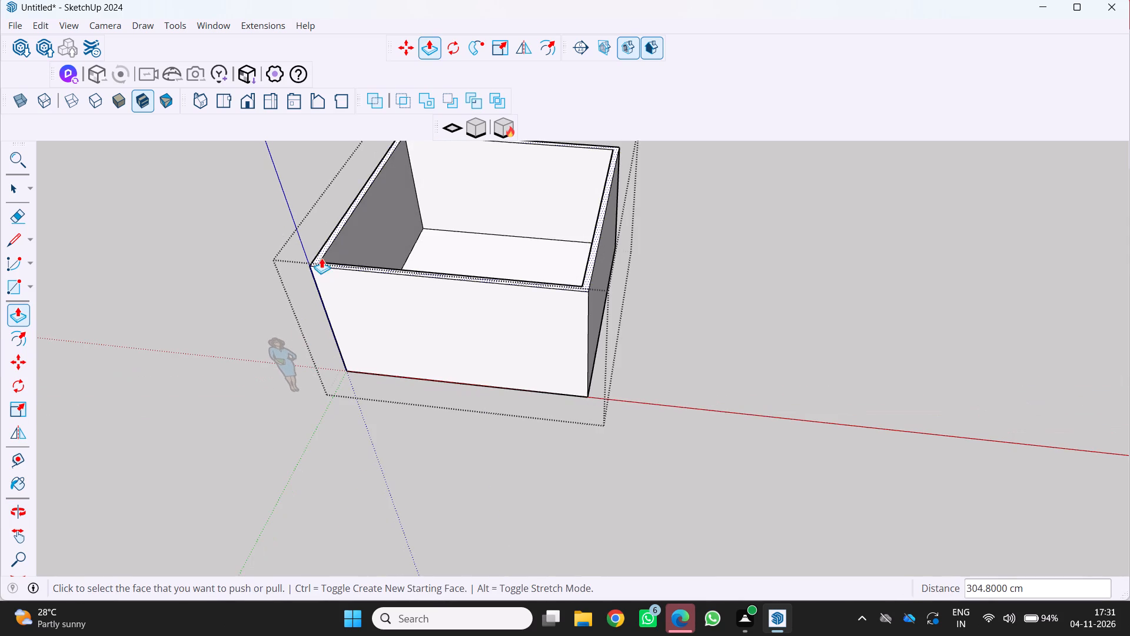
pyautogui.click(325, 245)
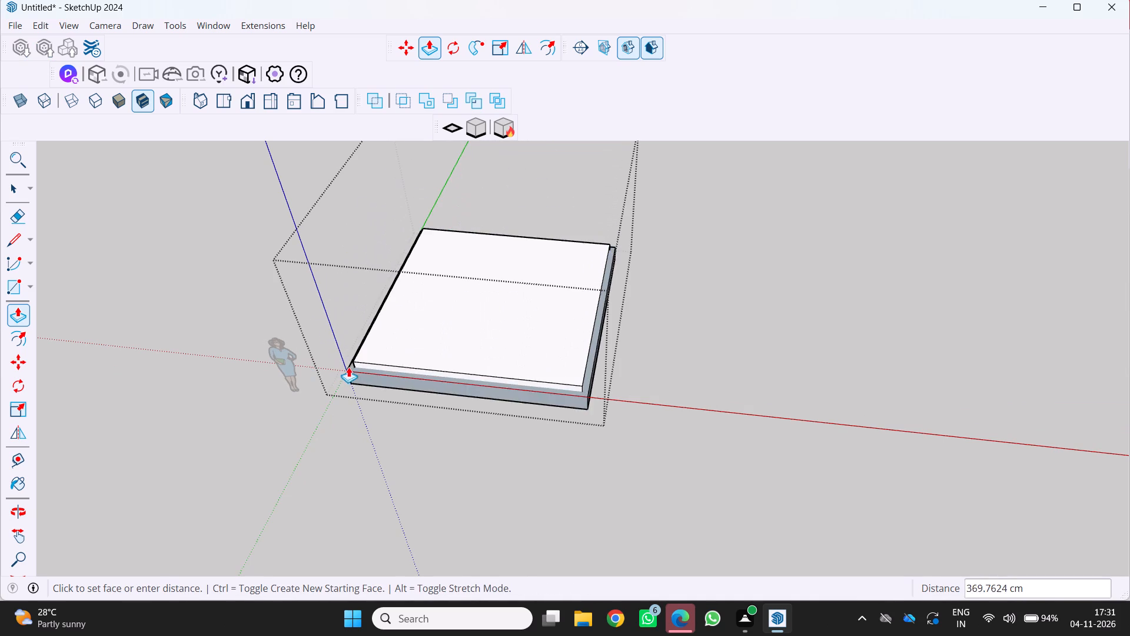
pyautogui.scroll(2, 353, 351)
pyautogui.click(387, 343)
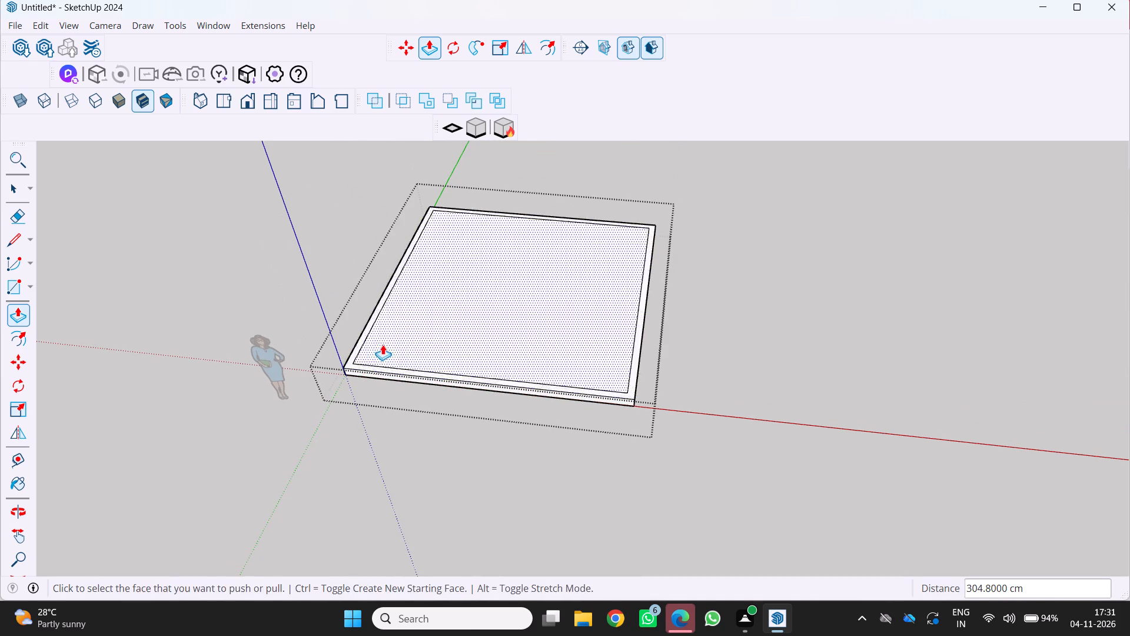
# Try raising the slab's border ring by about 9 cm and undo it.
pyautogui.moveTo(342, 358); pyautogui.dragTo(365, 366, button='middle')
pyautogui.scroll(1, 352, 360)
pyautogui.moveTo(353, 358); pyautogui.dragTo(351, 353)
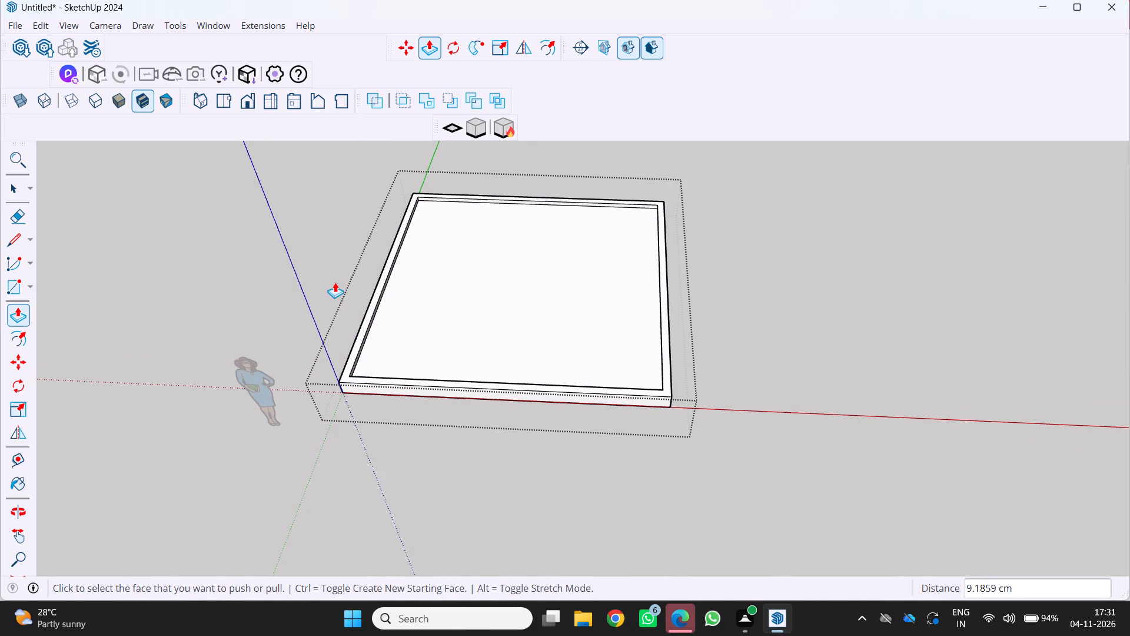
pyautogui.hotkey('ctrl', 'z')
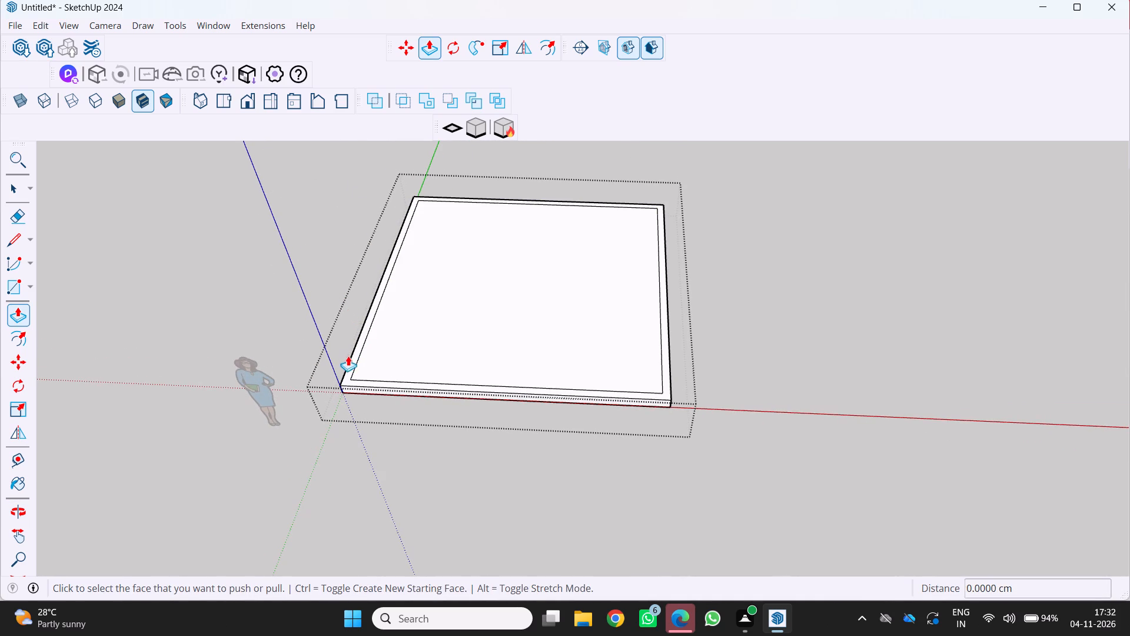
# Push/Pull the border ring on the slab's top face up 320 cm into perimeter walls.
pyautogui.scroll(11, 360, 372)
pyautogui.click(338, 367)
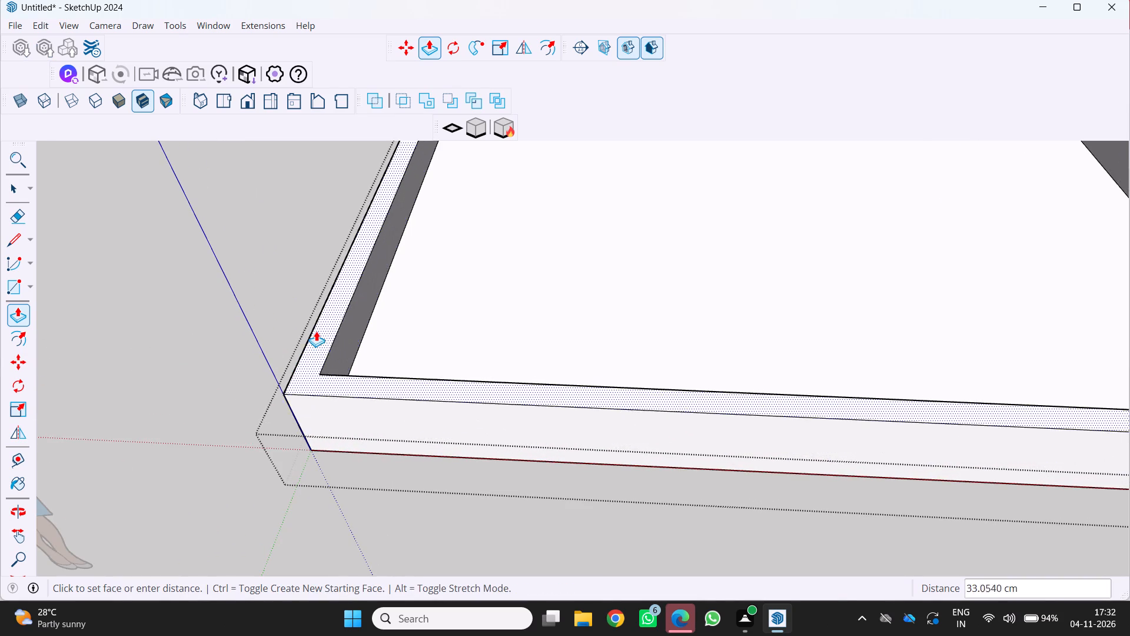
pyautogui.scroll(-13, 316, 331)
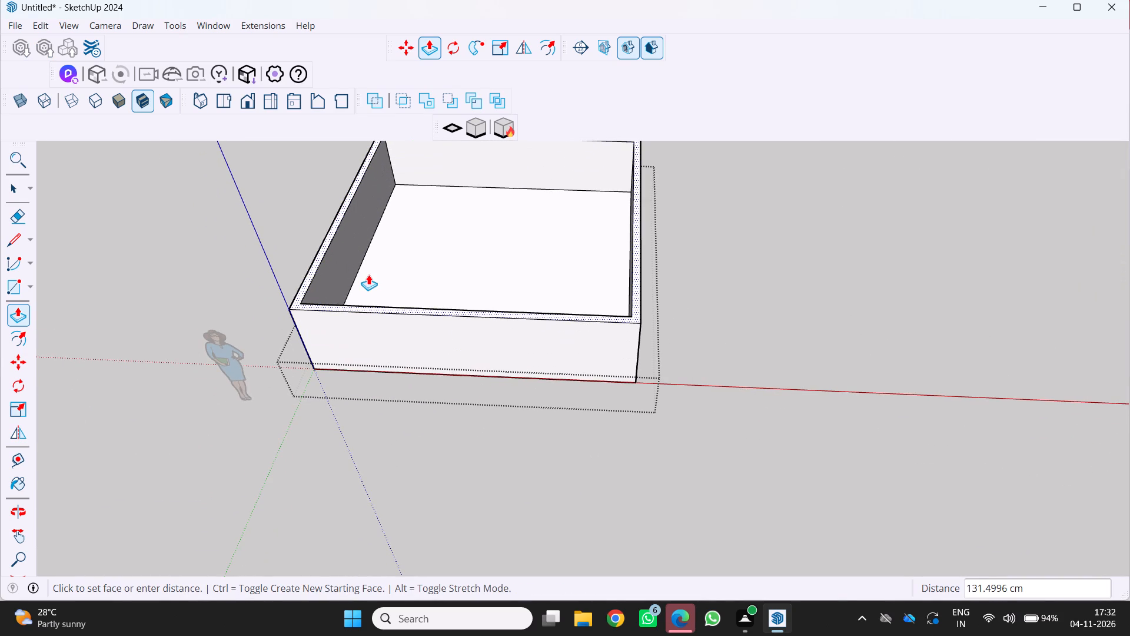
pyautogui.write('320')
pyautogui.press('Return')
# Examine the walled room from several sides, checking its outer faces, wall tops and interior.
pyautogui.scroll(-3, 352, 291)
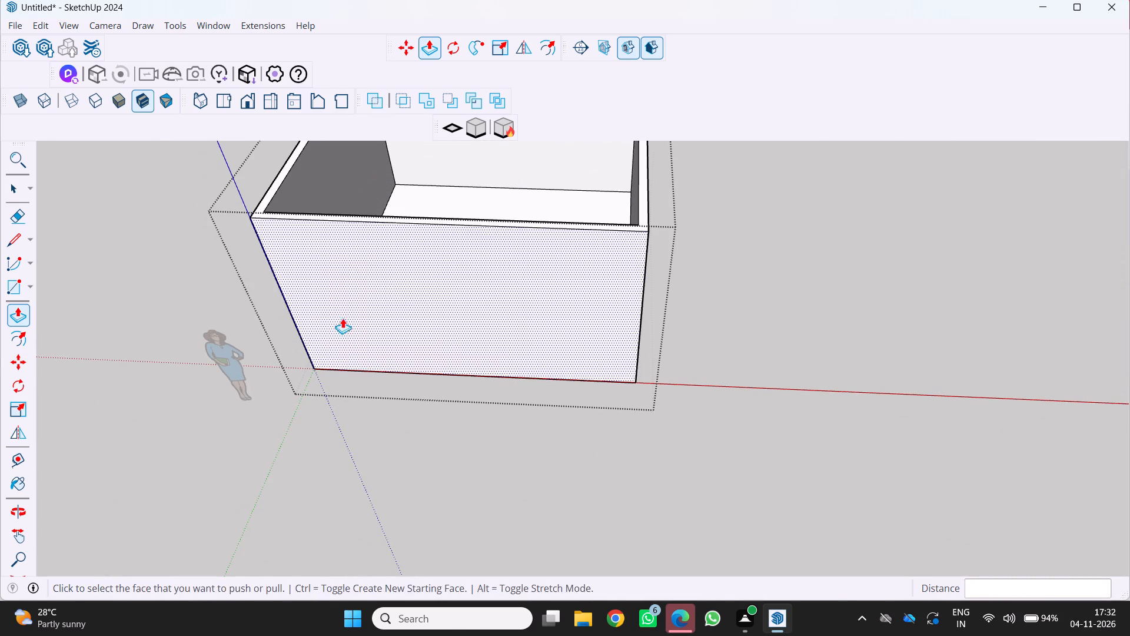
pyautogui.scroll(-3, 343, 318)
pyautogui.moveTo(323, 327); pyautogui.dragTo(269, 221, button='middle')
pyautogui.scroll(3, 324, 263)
pyautogui.moveTo(367, 256); pyautogui.dragTo(474, 286, button='middle')
pyautogui.middleClick(474, 286)
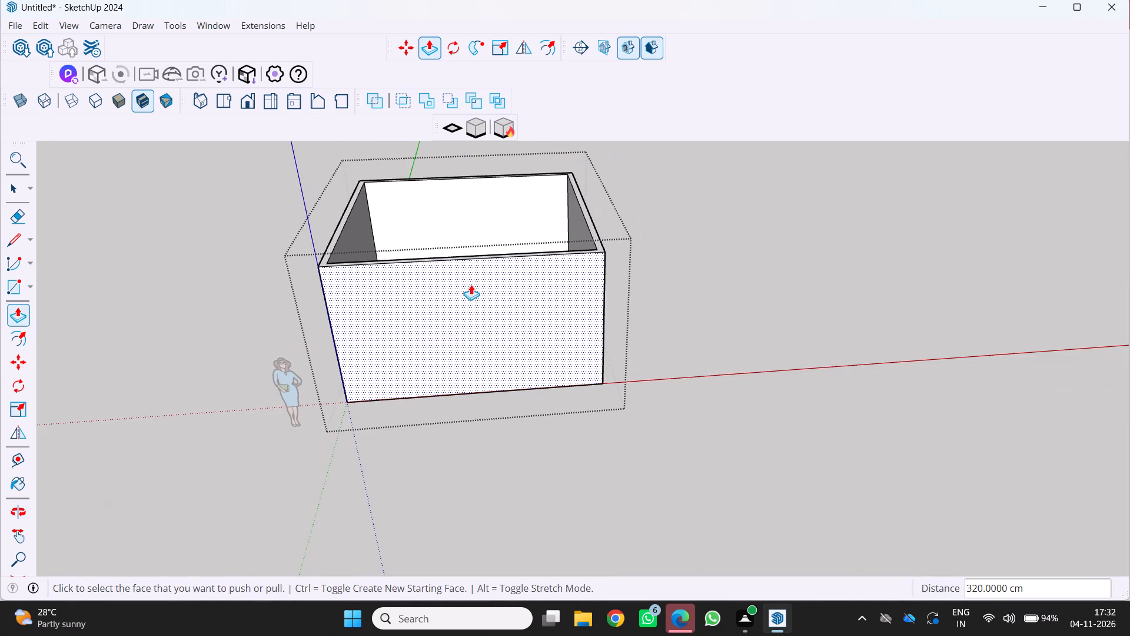
pyautogui.moveTo(416, 347); pyautogui.dragTo(338, 362, button='middle')
pyautogui.scroll(2, 331, 317)
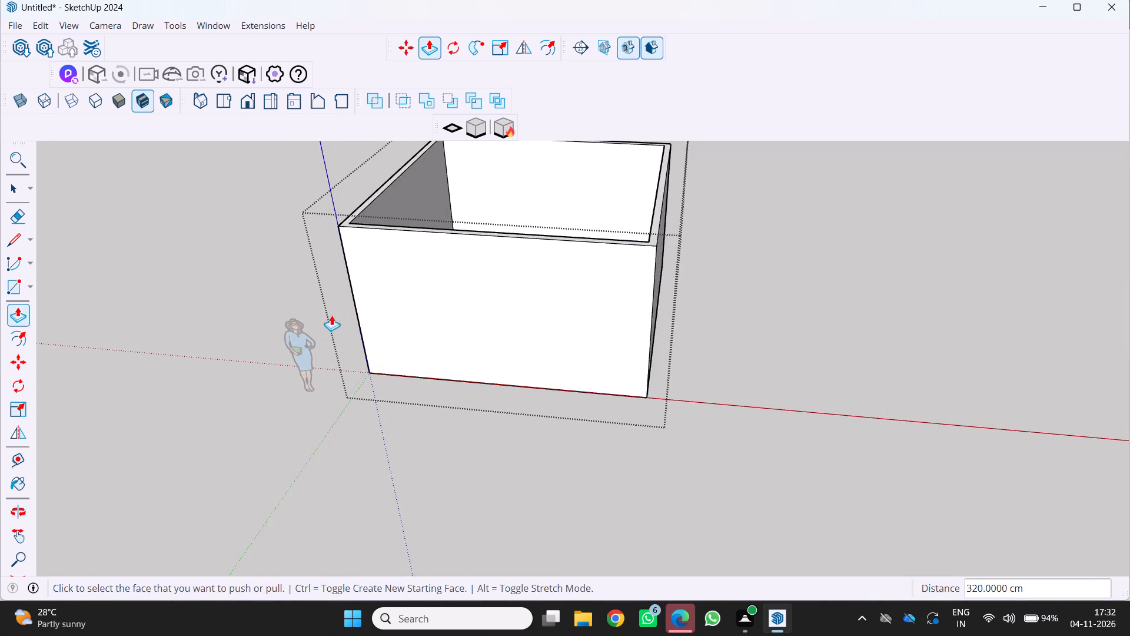
pyautogui.moveTo(331, 314); pyautogui.dragTo(361, 345, button='middle')
pyautogui.scroll(1, 331, 314)
pyautogui.scroll(-5, 361, 345)
pyautogui.moveTo(352, 346); pyautogui.dragTo(313, 324, button='middle')
pyautogui.middleClick(313, 324)
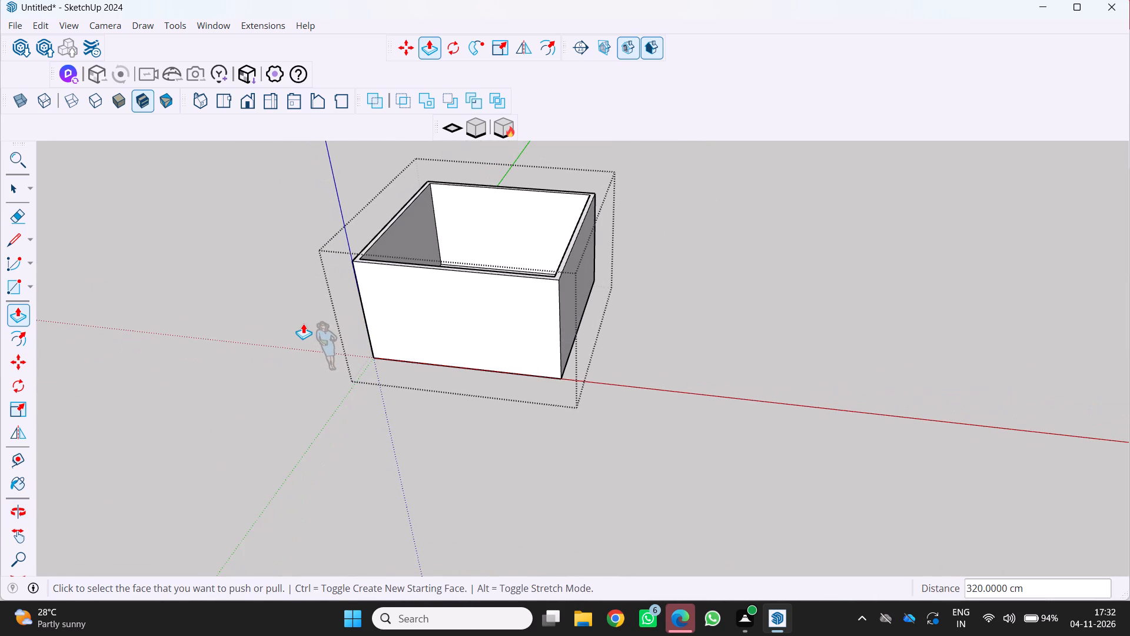
pyautogui.moveTo(304, 332); pyautogui.dragTo(359, 343, button='middle')
pyautogui.scroll(1, 305, 332)
pyautogui.moveTo(362, 340); pyautogui.dragTo(372, 334, button='middle')
pyautogui.scroll(1, 338, 319)
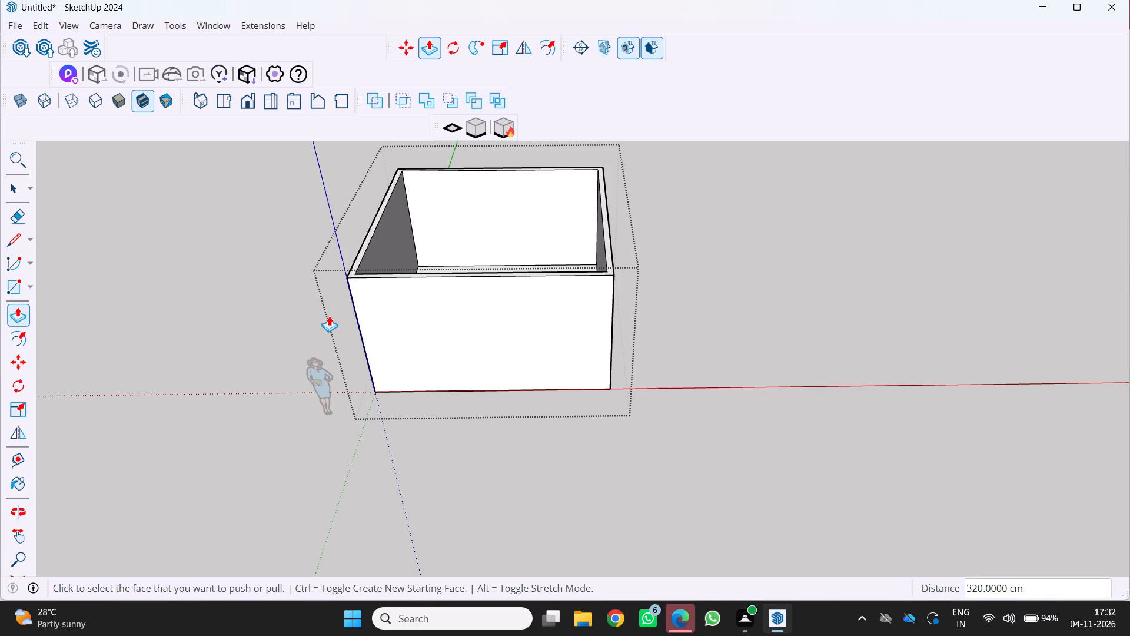
pyautogui.scroll(-1, 182, 404)
pyautogui.moveTo(139, 404); pyautogui.dragTo(148, 343, button='middle')
pyautogui.moveTo(158, 339); pyautogui.dragTo(169, 335, button='middle')
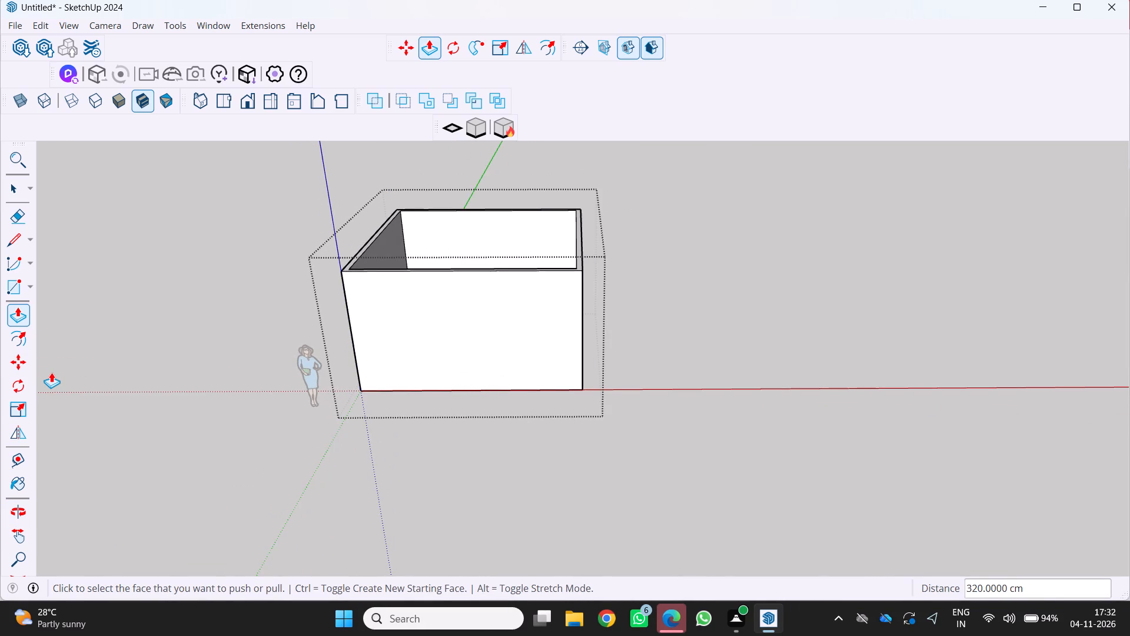
pyautogui.moveTo(210, 377); pyautogui.dragTo(229, 349, button='middle')
pyautogui.middleClick(229, 349)
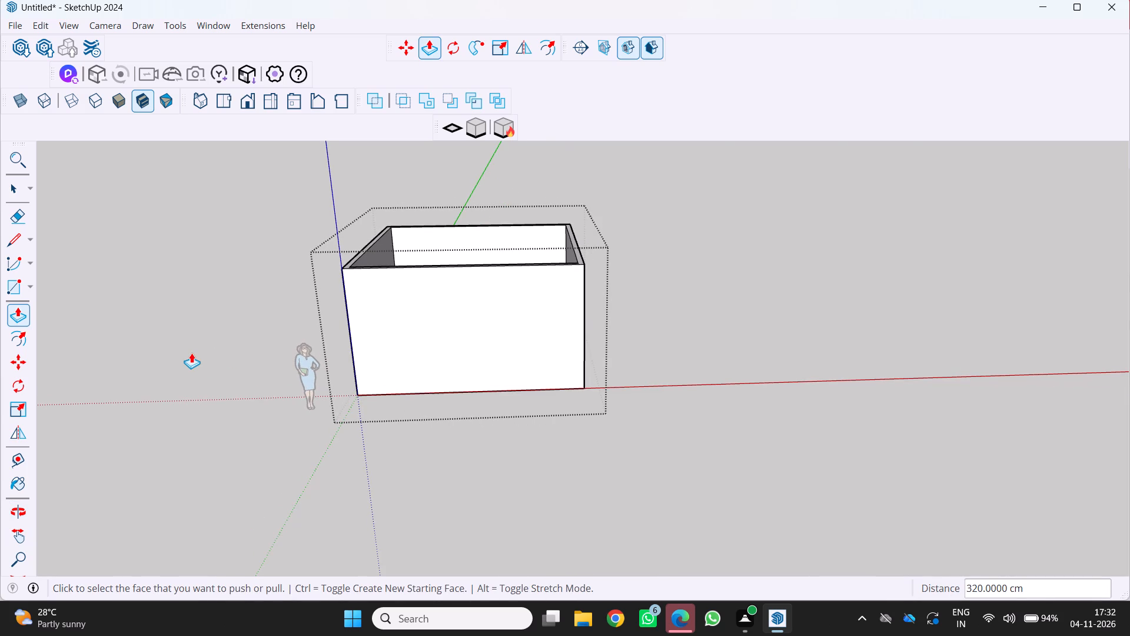
pyautogui.moveTo(191, 353); pyautogui.dragTo(0, 434, button='middle')
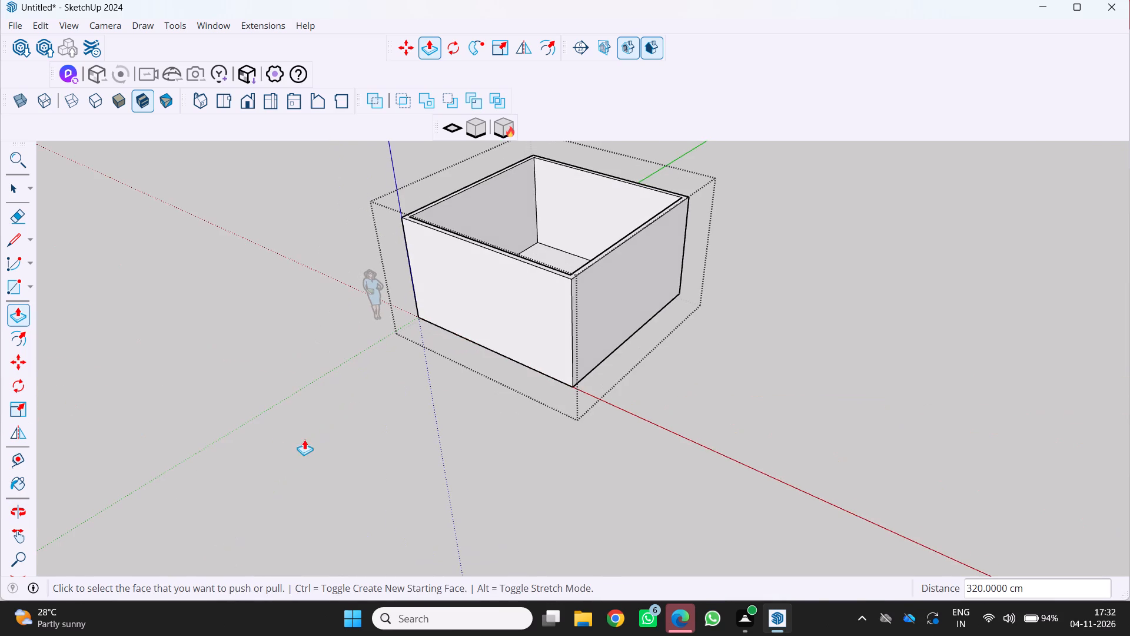
pyautogui.moveTo(304, 439); pyautogui.dragTo(164, 456, button='middle')
pyautogui.middleClick(164, 456)
pyautogui.scroll(1, 245, 416)
pyautogui.moveTo(245, 416); pyautogui.dragTo(245, 419, button='middle')
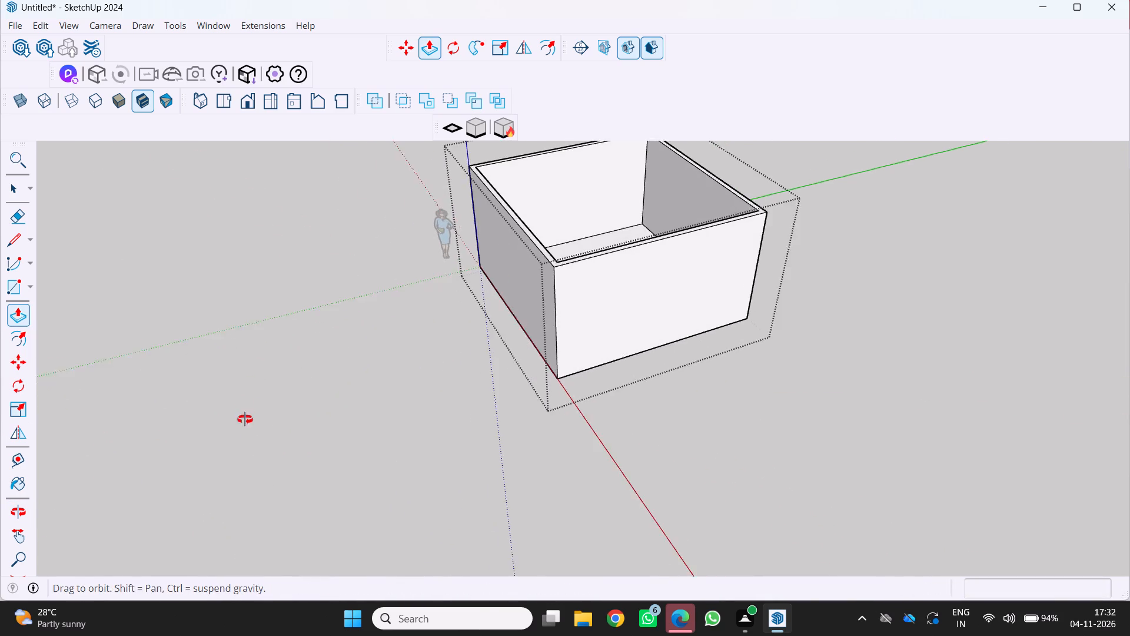
# Push/Pull the inner face of the wall along the red axis outward 15 cm to remove that wall and open the room.
pyautogui.moveTo(245, 419); pyautogui.dragTo(57, 446, button='middle')
pyautogui.scroll(-3, 56, 446)
pyautogui.moveTo(282, 321); pyautogui.dragTo(249, 294, button='middle')
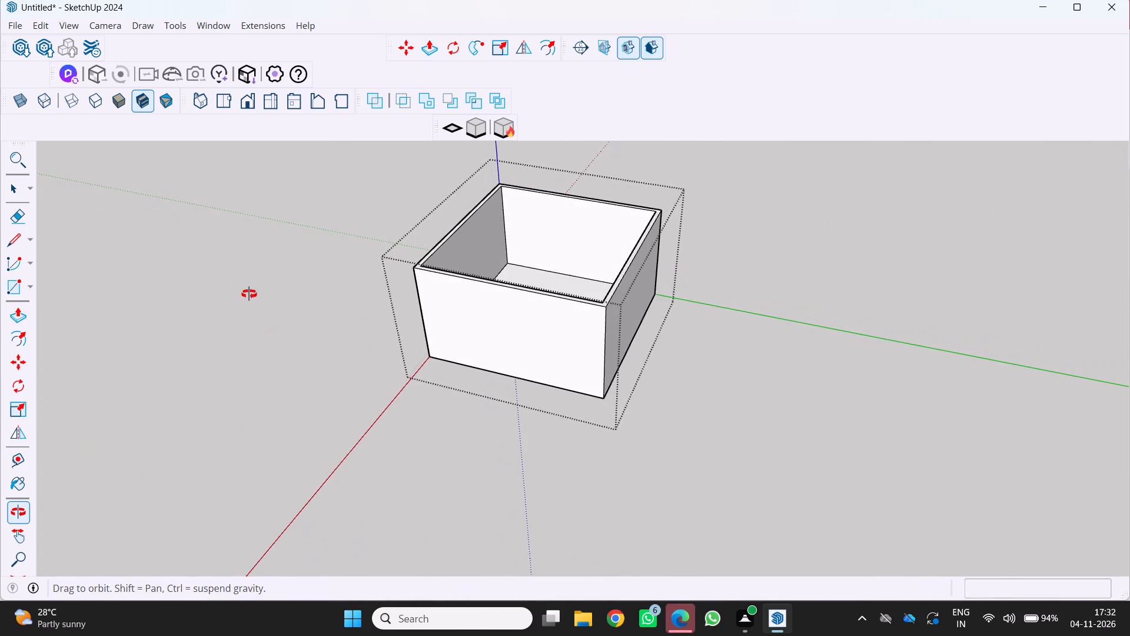
pyautogui.moveTo(249, 294); pyautogui.dragTo(164, 422, button='middle')
pyautogui.scroll(3, 248, 362)
pyautogui.press('p')
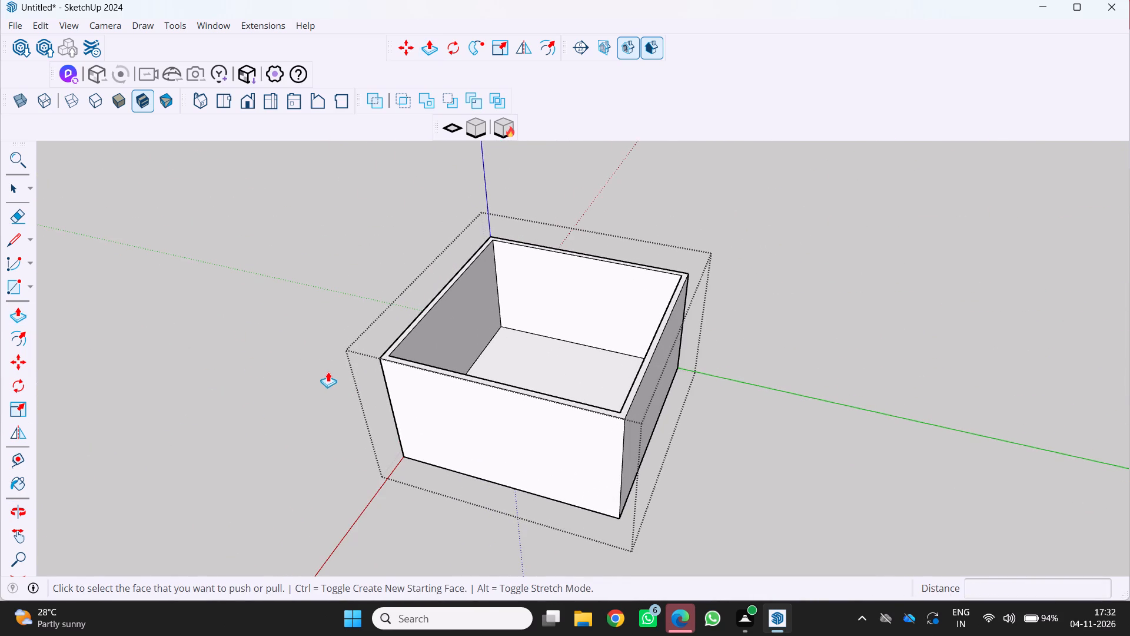
pyautogui.click(453, 325)
pyautogui.click(334, 301)
# Place a vertical guide on the wall opposite the open side, 80 cm from its corner with the green-axis wall.
pyautogui.moveTo(302, 313); pyautogui.dragTo(407, 327, button='middle')
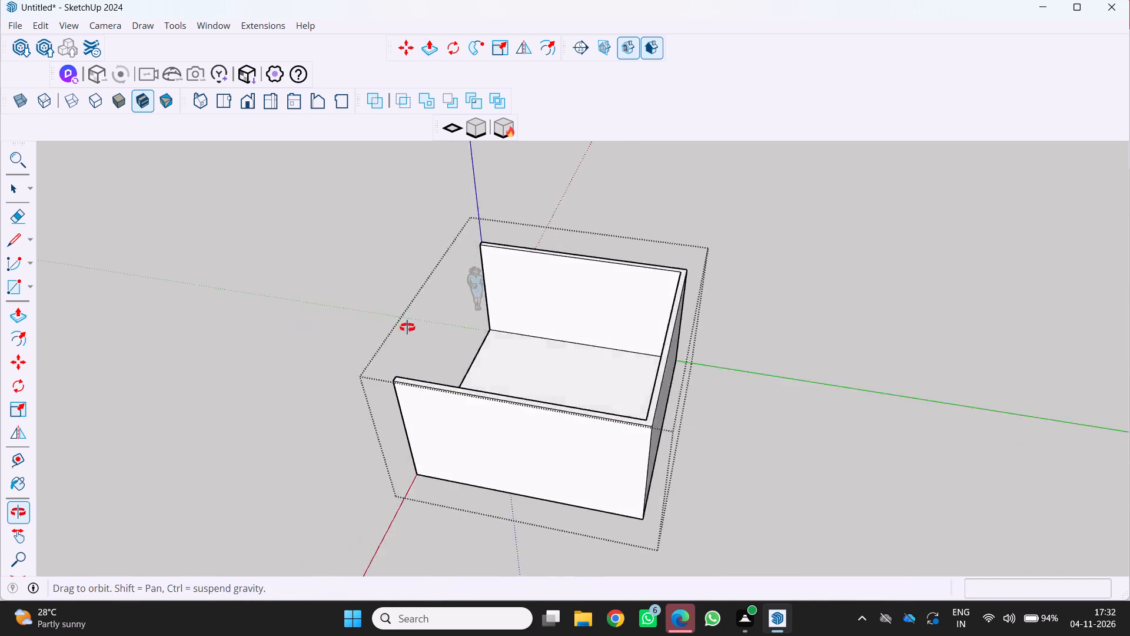
pyautogui.moveTo(407, 327); pyautogui.dragTo(817, 289, button='middle')
pyautogui.moveTo(576, 400); pyautogui.dragTo(546, 328, button='middle')
pyautogui.scroll(1, 564, 366)
pyautogui.scroll(2, 659, 392)
pyautogui.moveTo(660, 390); pyautogui.dragTo(605, 383, button='middle')
pyautogui.middleClick(605, 383)
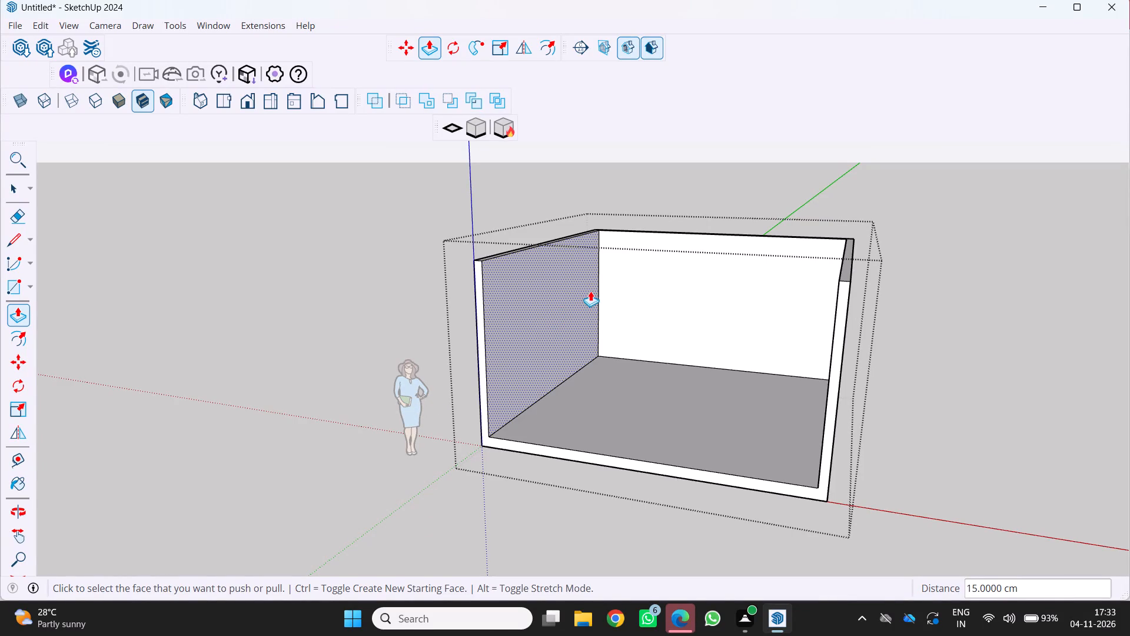
pyautogui.press('t')
pyautogui.moveTo(599, 294); pyautogui.dragTo(607, 294)
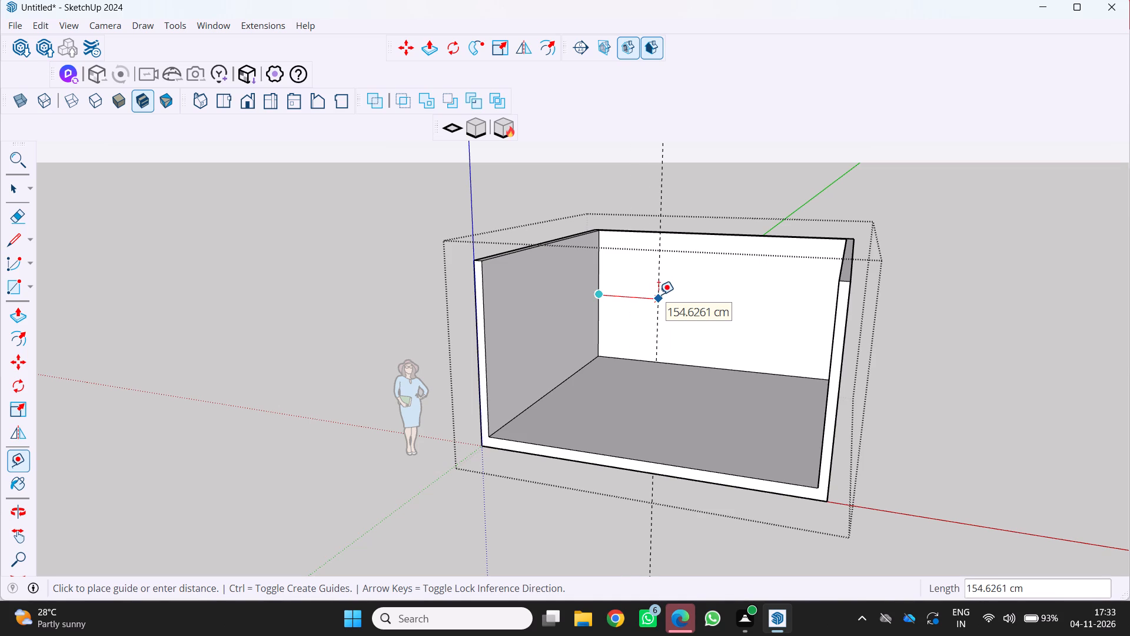
pyautogui.write('80')
pyautogui.press('Return')
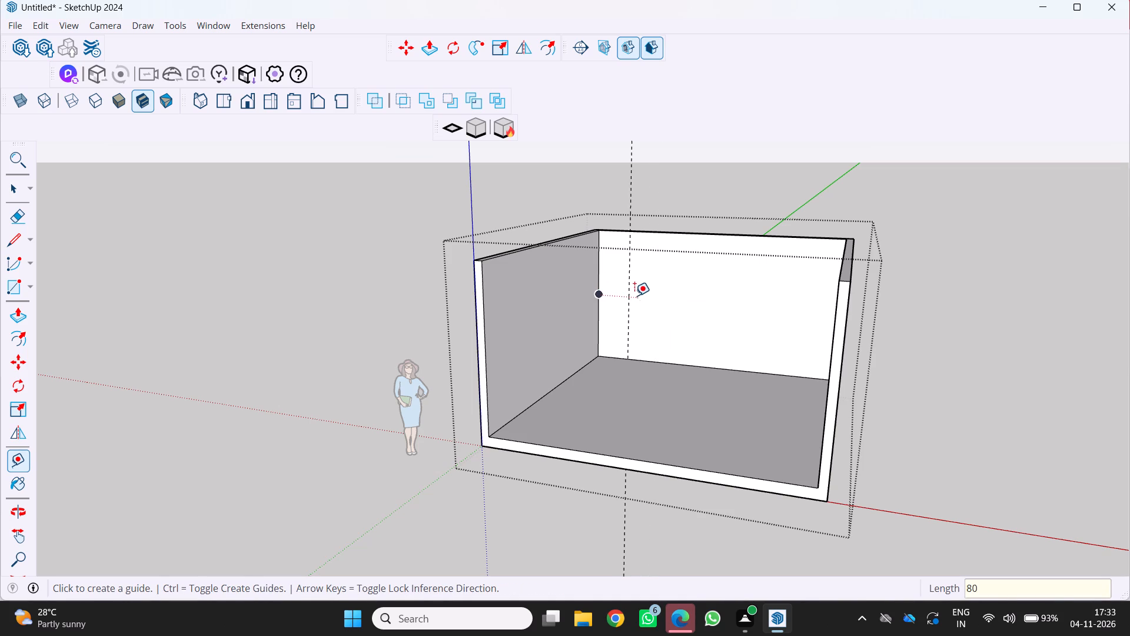
# Place a second vertical guide 120 cm from the first one, farther along the same wall.
pyautogui.moveTo(629, 289); pyautogui.dragTo(636, 289)
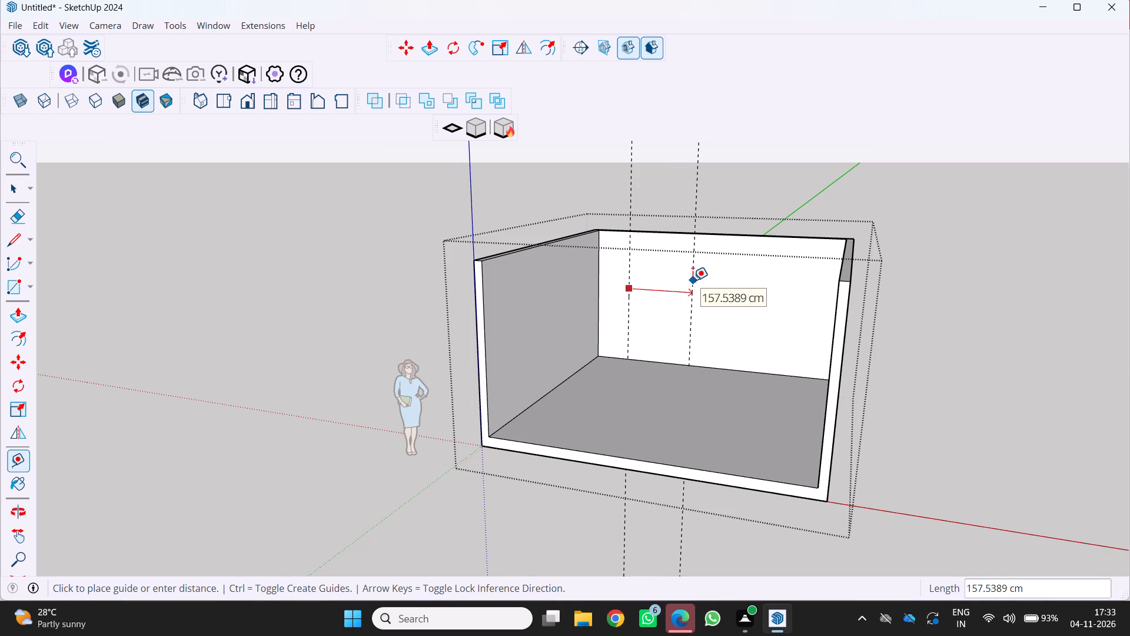
pyautogui.write('12')
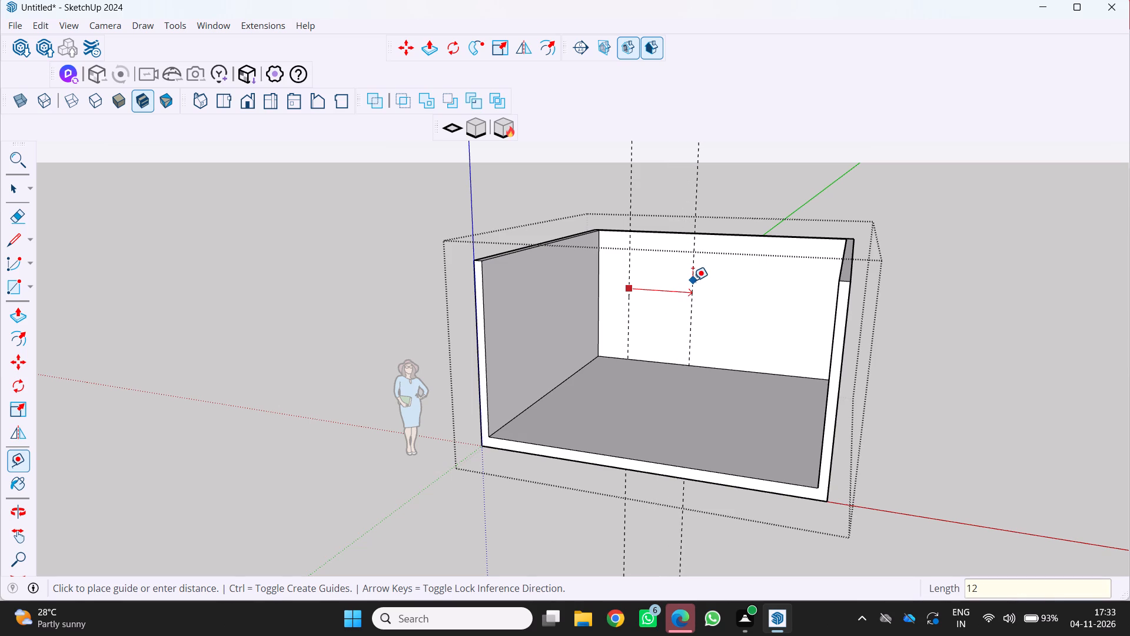
pyautogui.press('2')
pyautogui.press('BackSpace')
pyautogui.press('0')
pyautogui.press('Return')
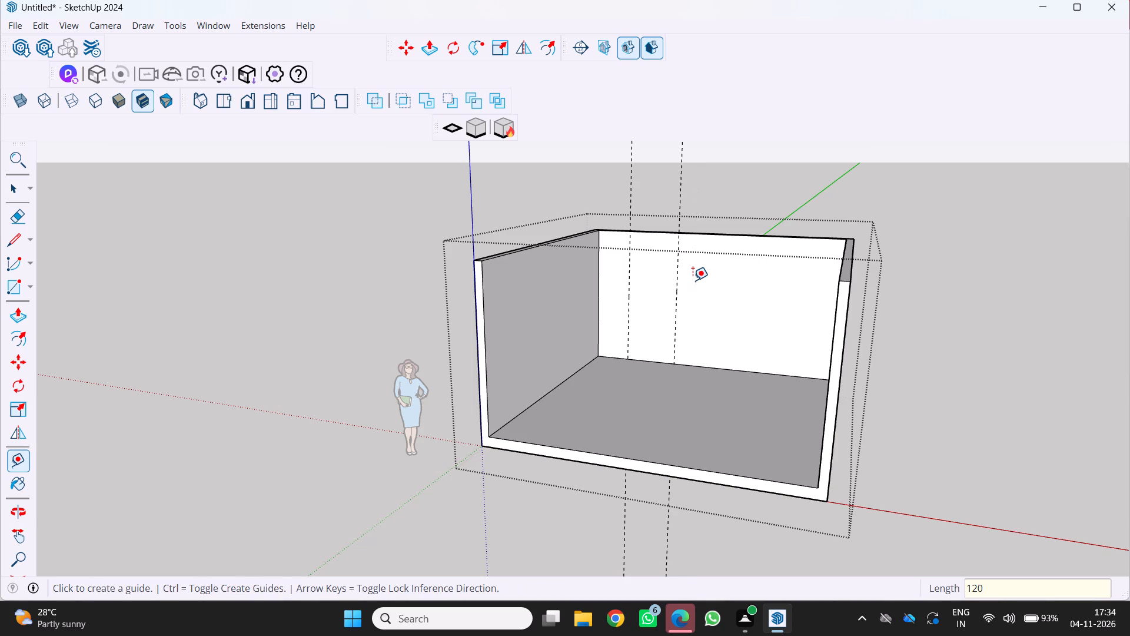
# Examine the two vertical guides on the wall, the adjoining corner and the wall tops from several angles.
pyautogui.scroll(6, 642, 284)
pyautogui.moveTo(636, 246); pyautogui.dragTo(696, 249, button='middle')
pyautogui.middleClick(696, 249)
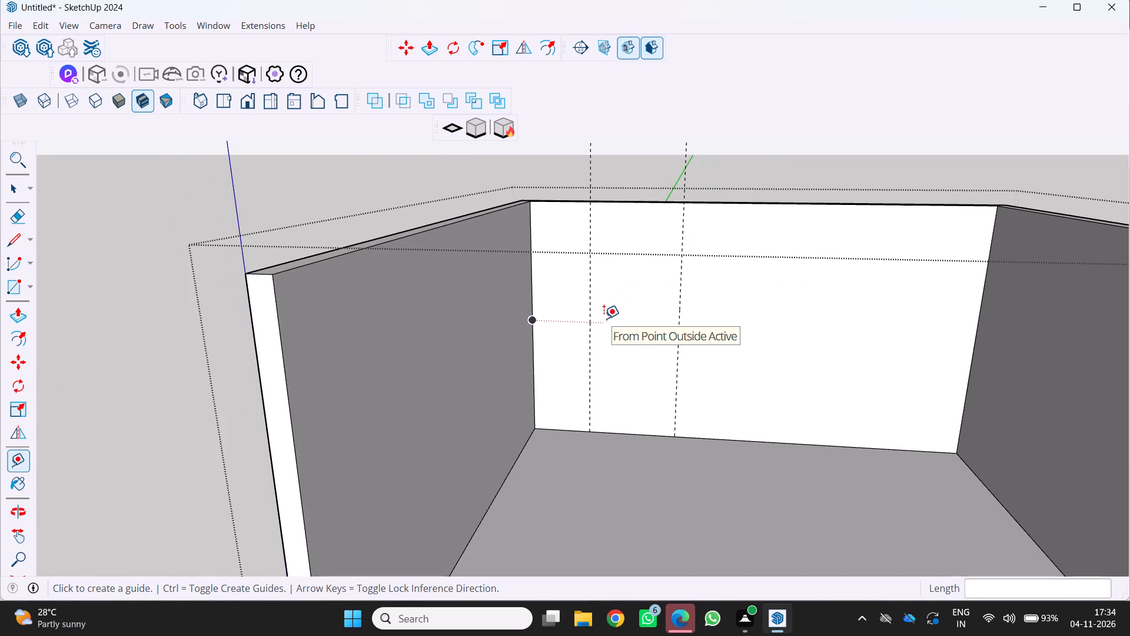
pyautogui.scroll(-4, 575, 322)
pyautogui.moveTo(554, 316); pyautogui.dragTo(561, 222, button='middle')
pyautogui.scroll(2, 600, 340)
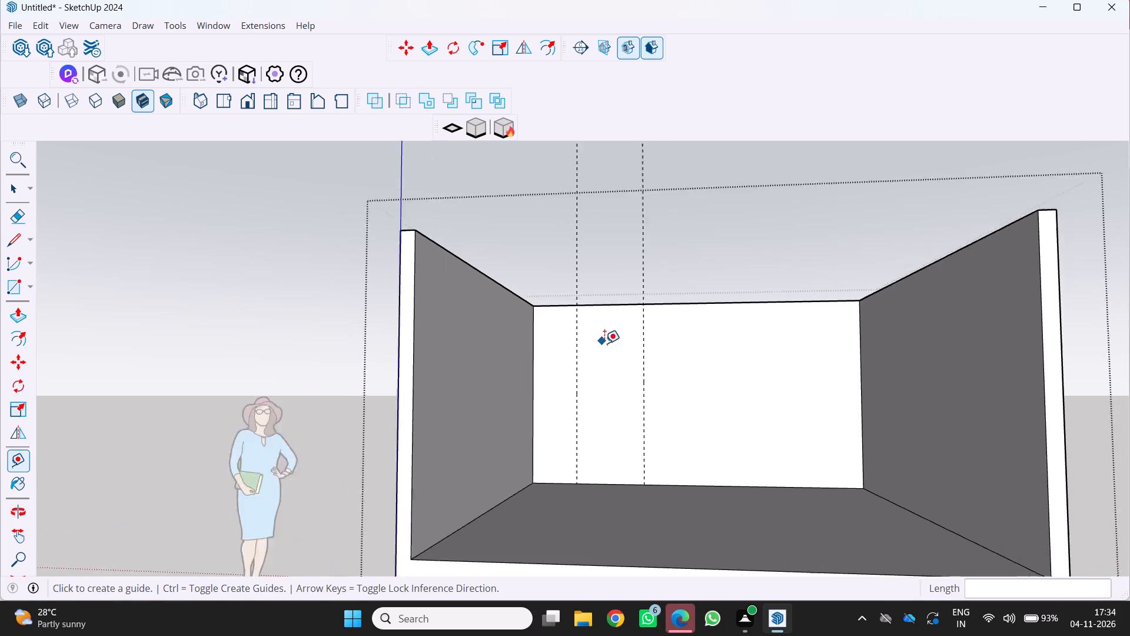
pyautogui.scroll(7, 604, 343)
pyautogui.moveTo(607, 337); pyautogui.dragTo(232, 403, button='middle')
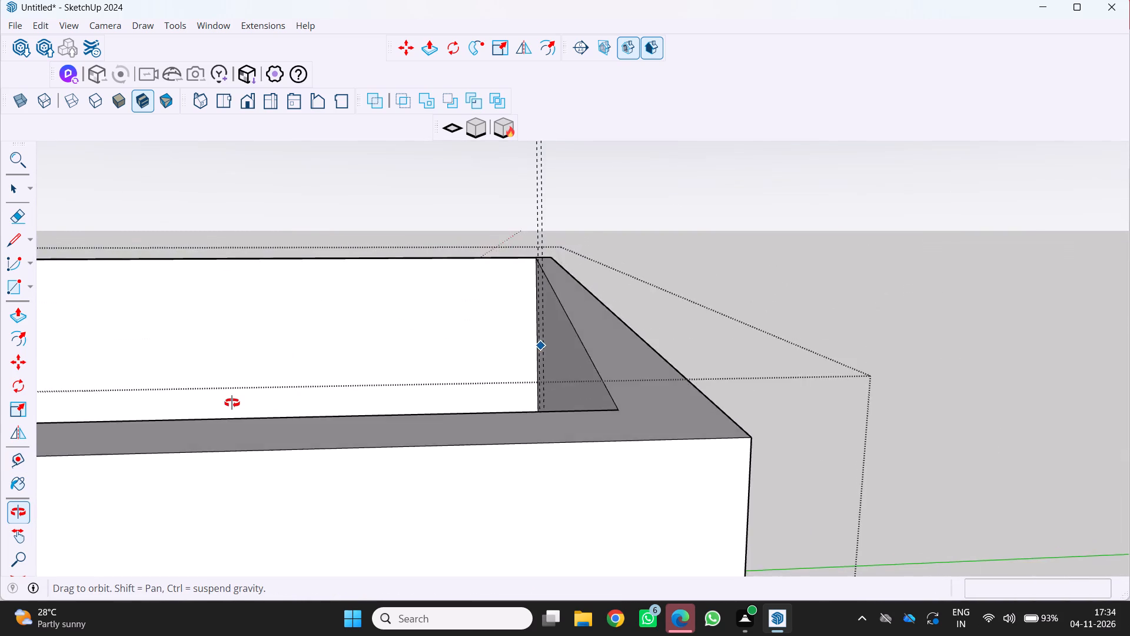
pyautogui.moveTo(232, 403); pyautogui.dragTo(234, 405, button='middle')
pyautogui.scroll(7, 386, 288)
pyautogui.moveTo(542, 323); pyautogui.dragTo(519, 397, button='middle')
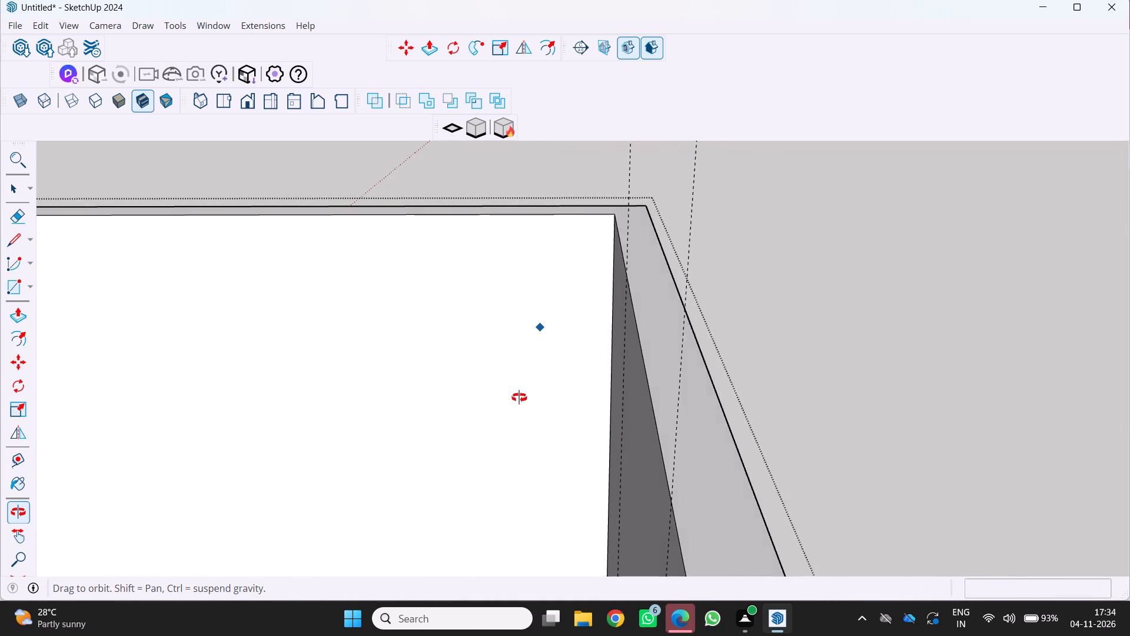
pyautogui.moveTo(519, 397); pyautogui.dragTo(742, 379, button='middle')
pyautogui.scroll(-9, 742, 379)
pyautogui.moveTo(738, 382); pyautogui.dragTo(791, 377, button='middle')
pyautogui.scroll(1, 739, 382)
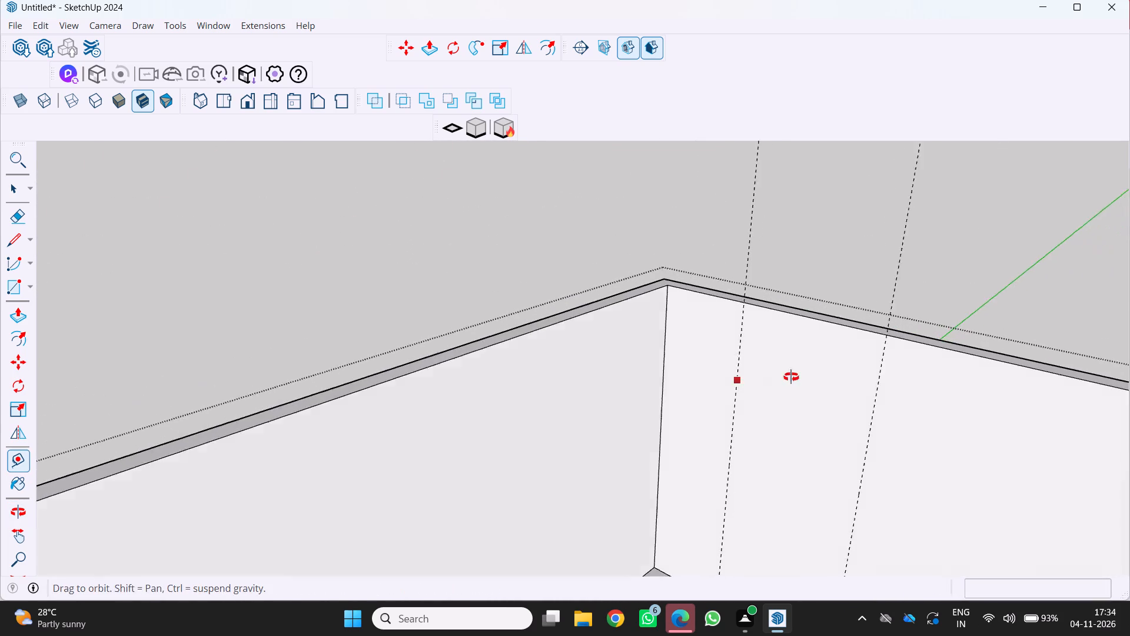
pyautogui.moveTo(791, 377); pyautogui.dragTo(800, 373, button='middle')
pyautogui.scroll(-1, 790, 374)
pyautogui.moveTo(790, 374); pyautogui.dragTo(603, 349, button='middle')
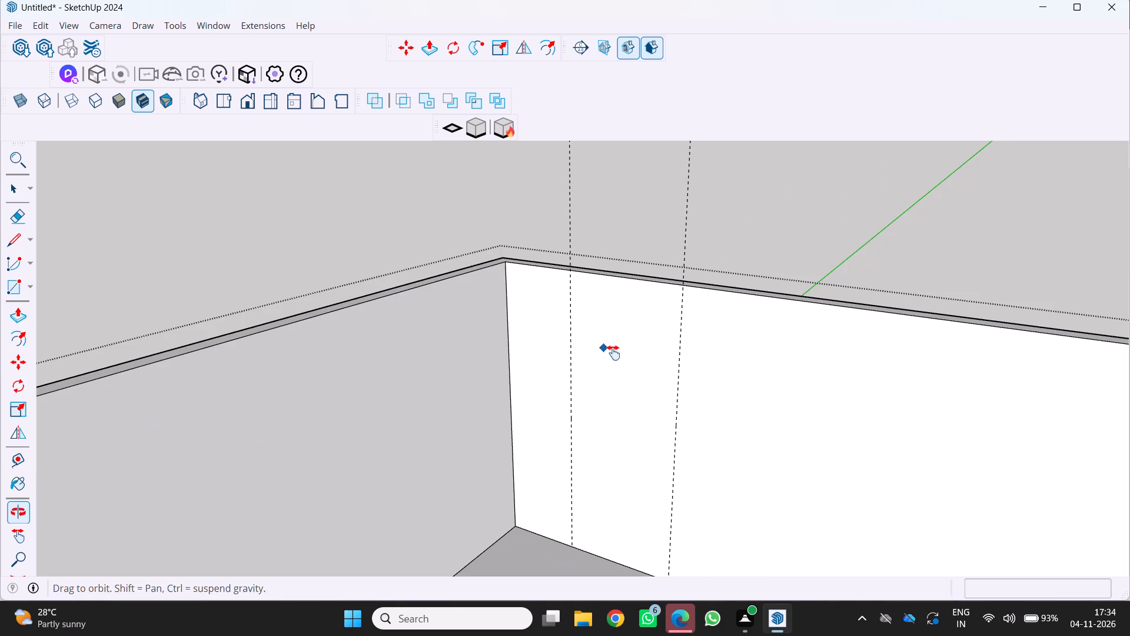
pyautogui.scroll(3, 632, 366)
pyautogui.moveTo(634, 366); pyautogui.dragTo(673, 373, button='middle')
pyautogui.middleClick(673, 373)
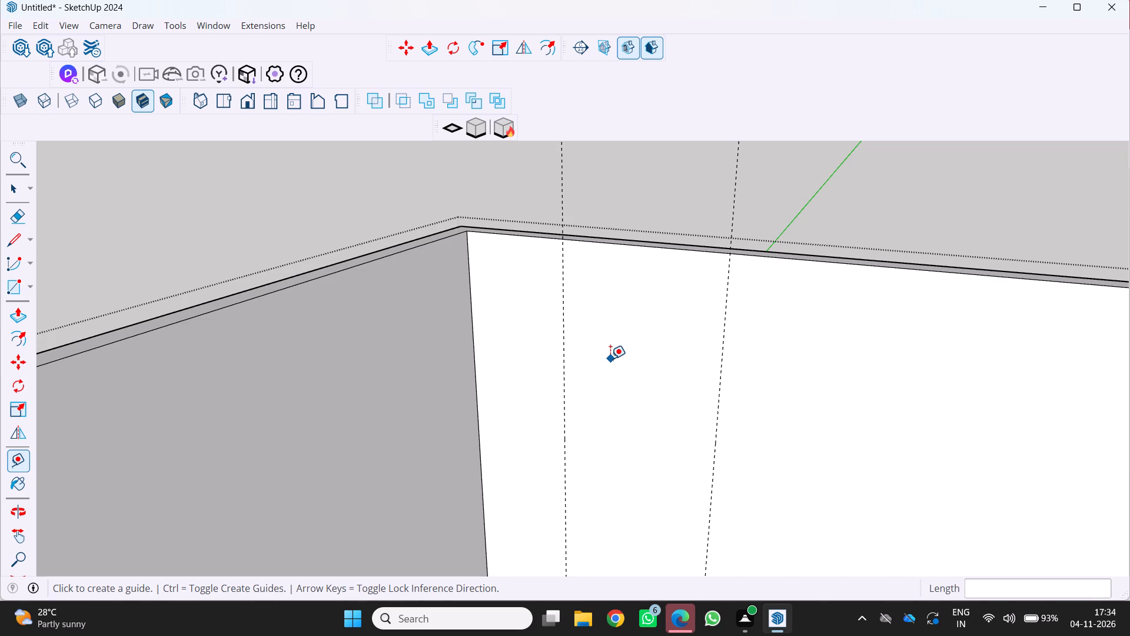
# Place a horizontal guide on the wall with the vertical guides, 260 cm above its floor edge.
pyautogui.scroll(-7, 653, 315)
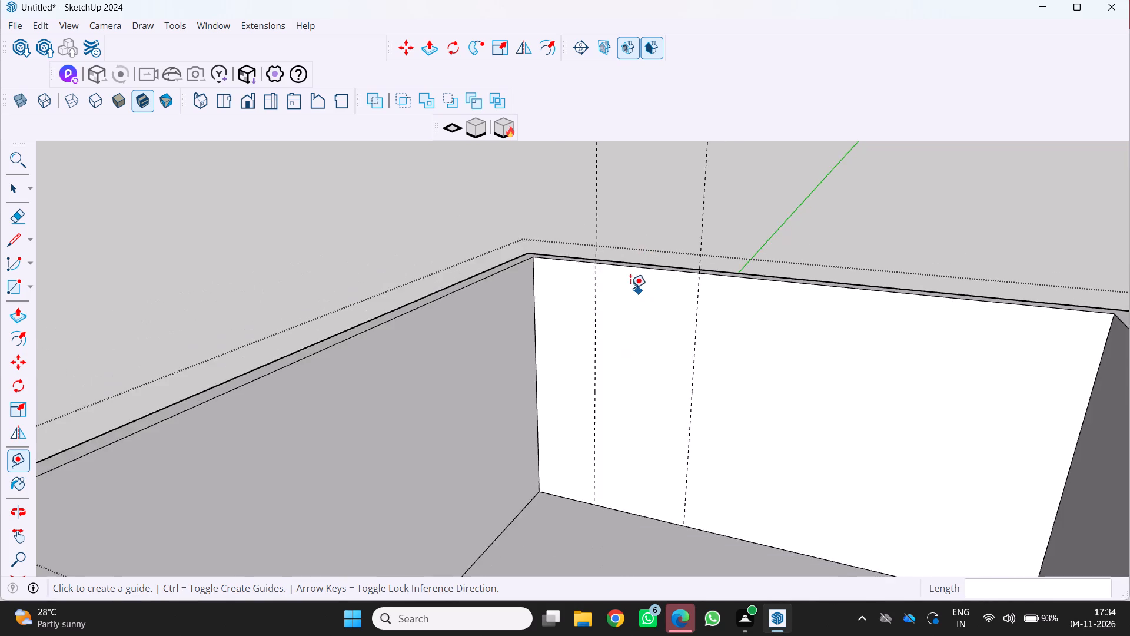
pyautogui.scroll(-5, 630, 288)
pyautogui.scroll(6, 630, 417)
pyautogui.click(635, 430)
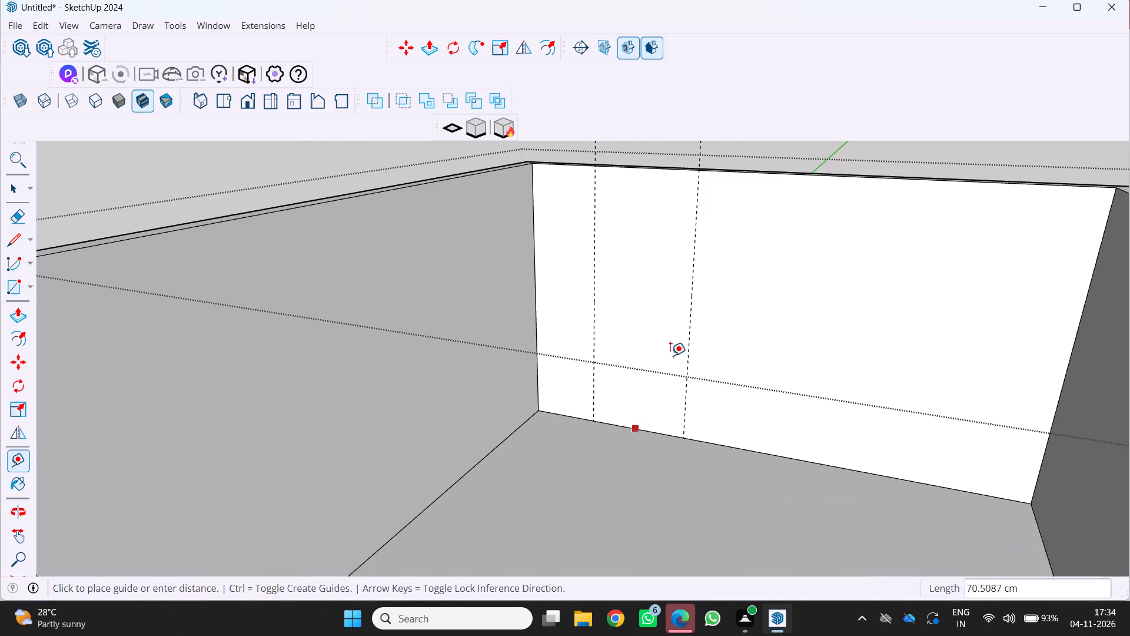
pyautogui.press('2')
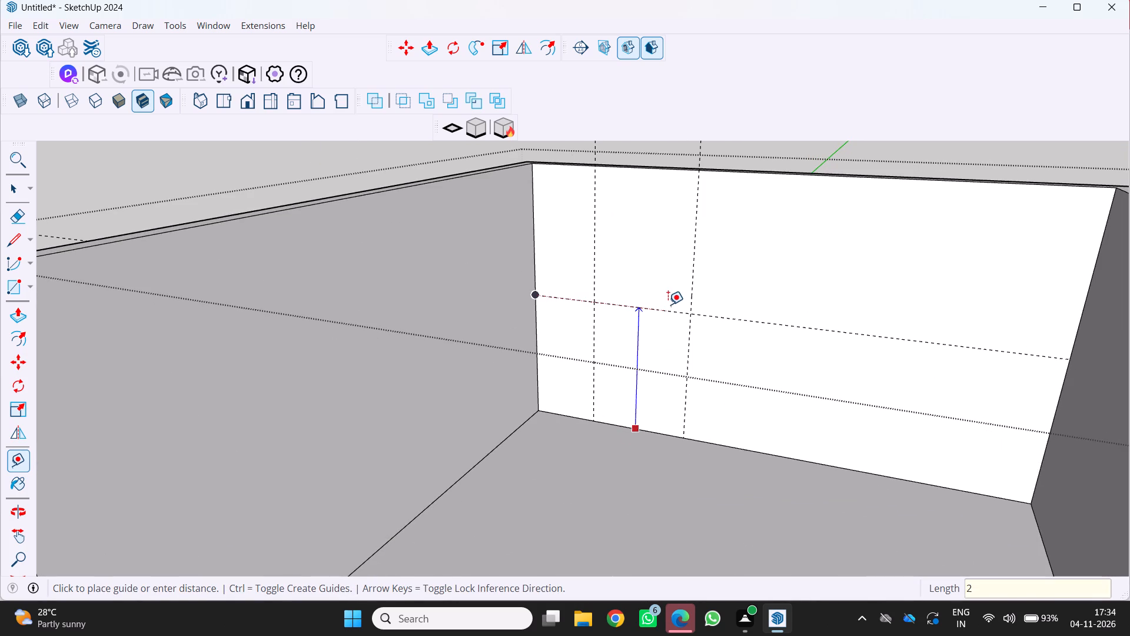
pyautogui.write('60')
pyautogui.press('Return')
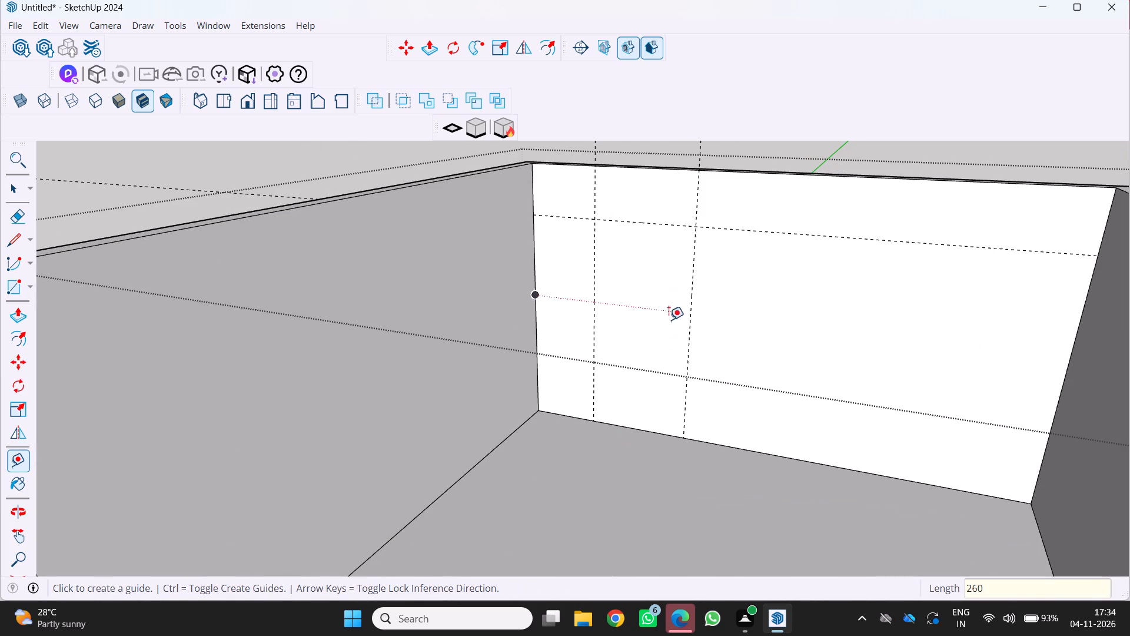
# Place another horizontal guide on that wall, 10 cm above the floor edge.
pyautogui.click(642, 426)
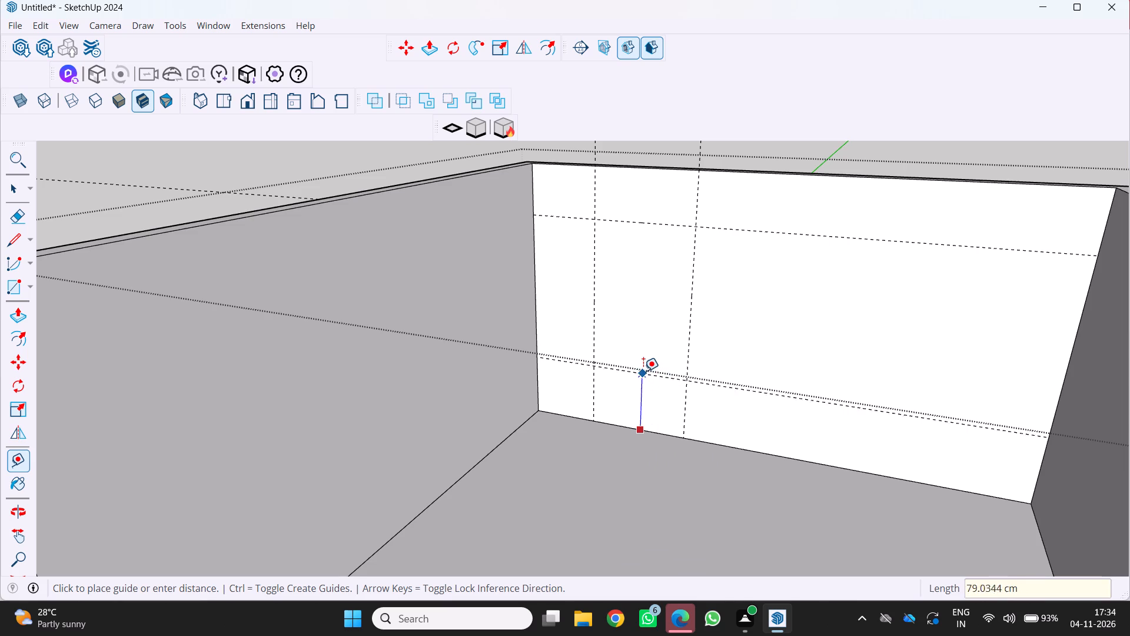
pyautogui.write('10')
pyautogui.press('Return')
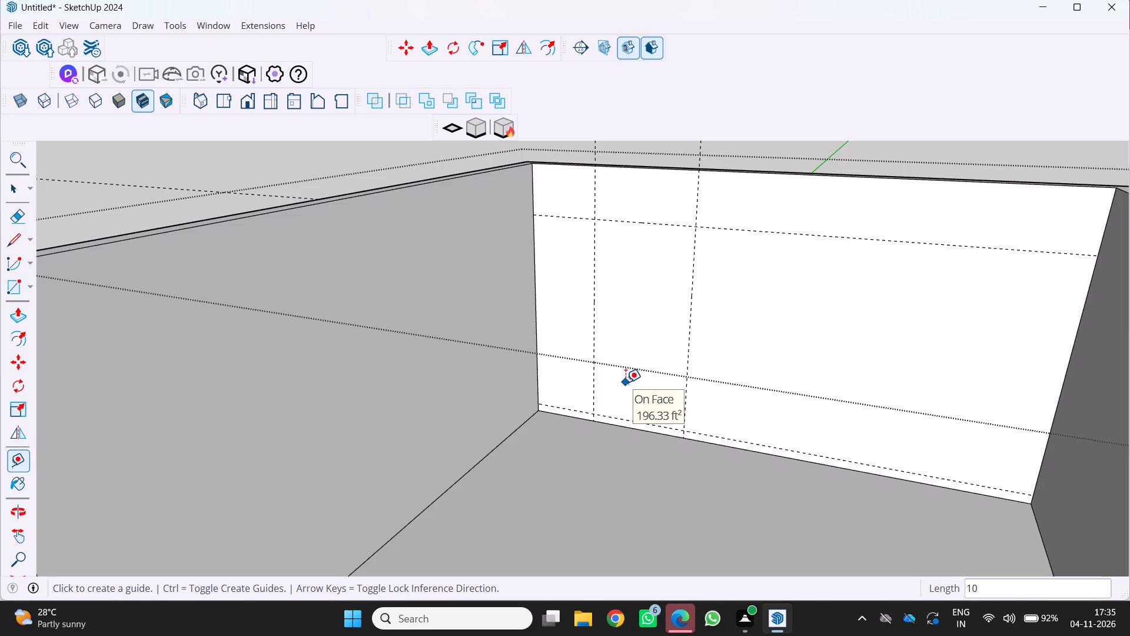
# Examine the guide layout on the wall and the open-sided room from several distances and angles.
pyautogui.moveTo(564, 390); pyautogui.dragTo(605, 406, button='middle')
pyautogui.middleClick(605, 405)
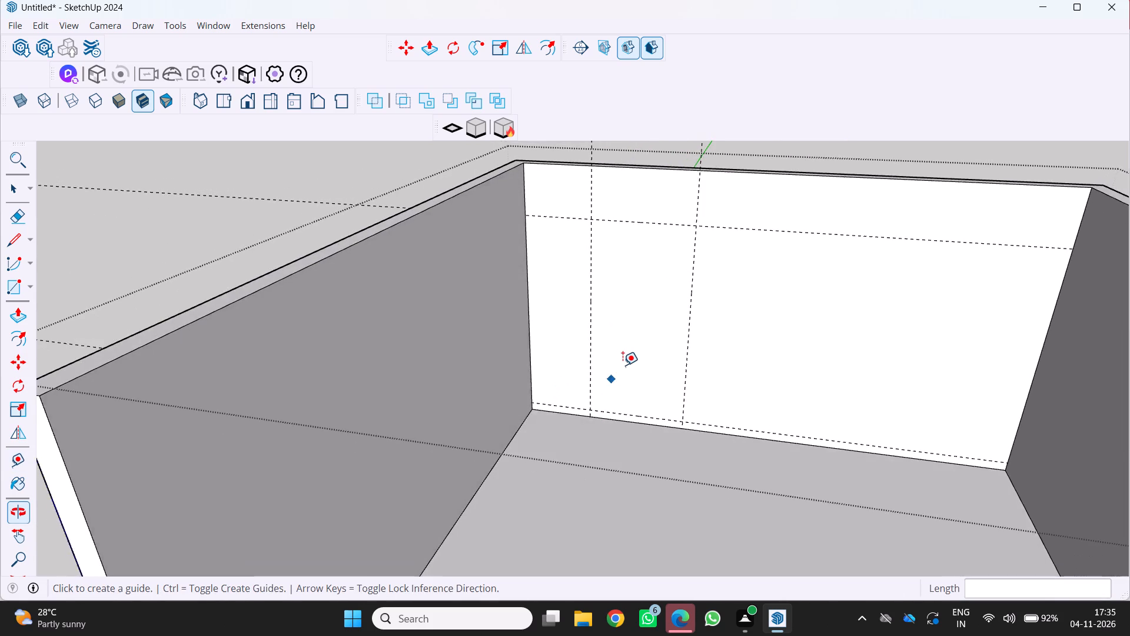
pyautogui.scroll(-3, 621, 365)
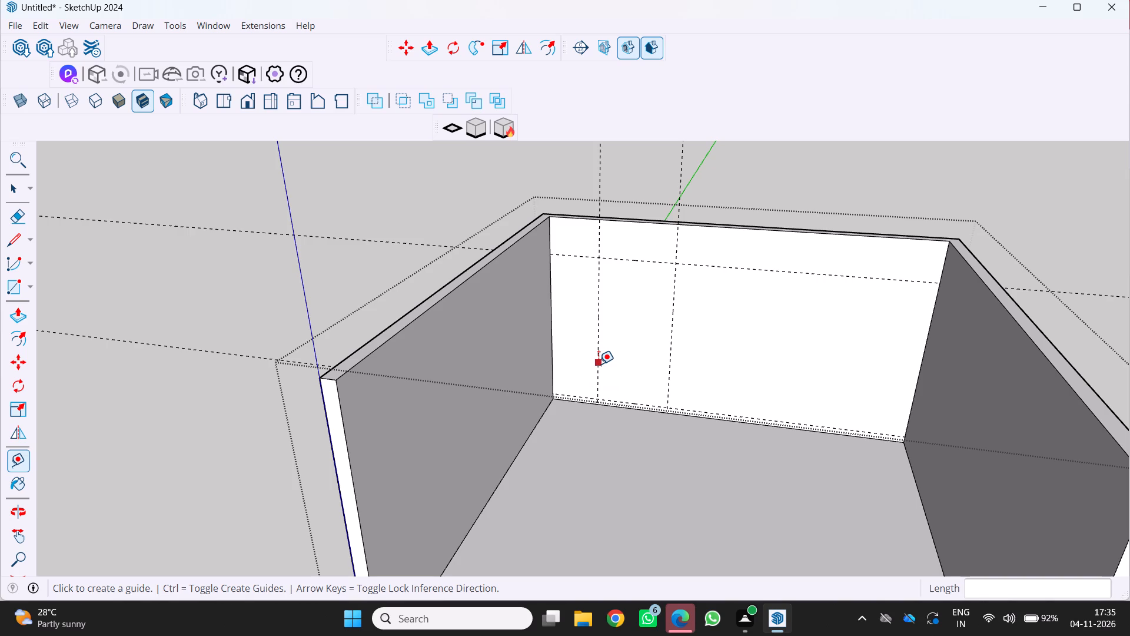
pyautogui.scroll(2, 604, 386)
pyautogui.scroll(-7, 607, 387)
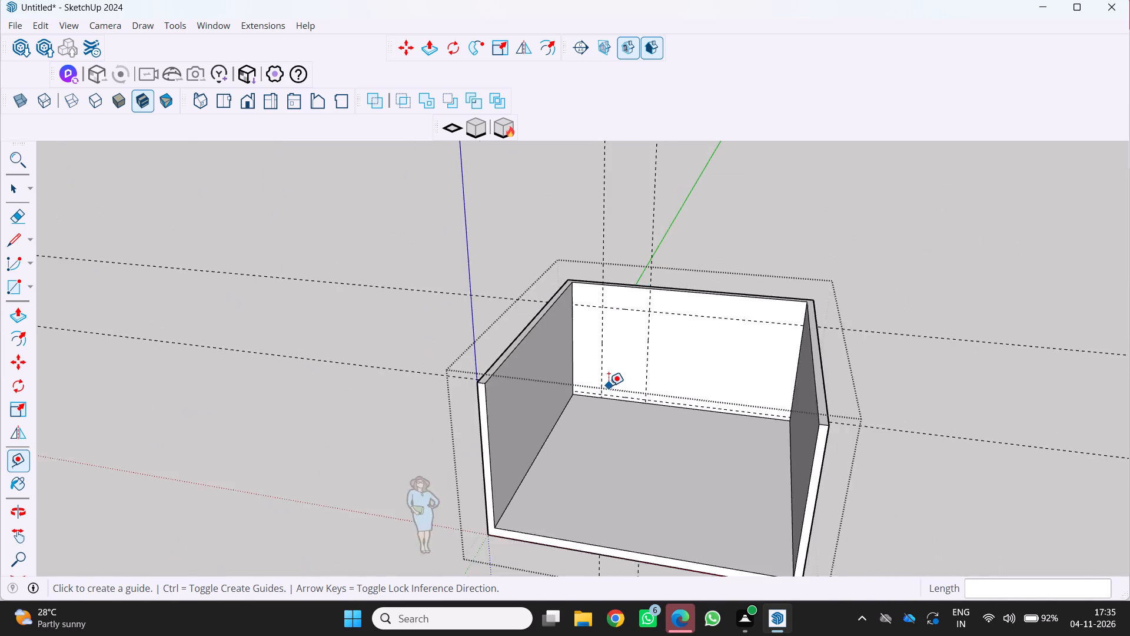
pyautogui.scroll(-1, 609, 386)
pyautogui.moveTo(609, 386); pyautogui.dragTo(566, 357, button='middle')
pyautogui.scroll(1, 608, 385)
pyautogui.scroll(-2, 576, 360)
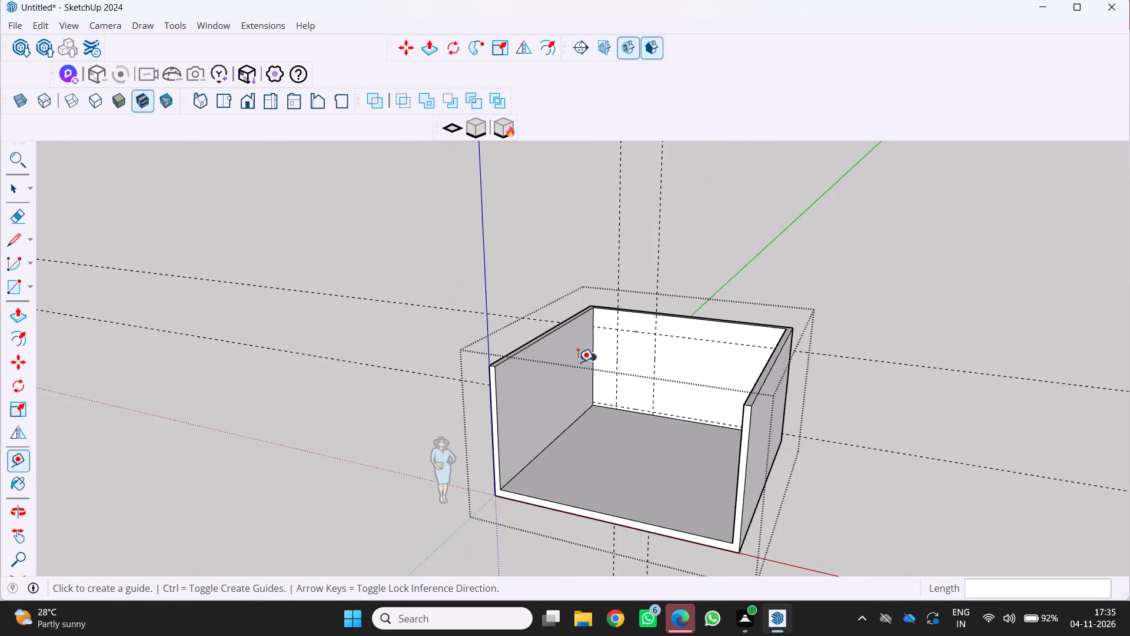
pyautogui.moveTo(579, 362); pyautogui.dragTo(659, 347, button='middle')
pyautogui.middleClick(659, 347)
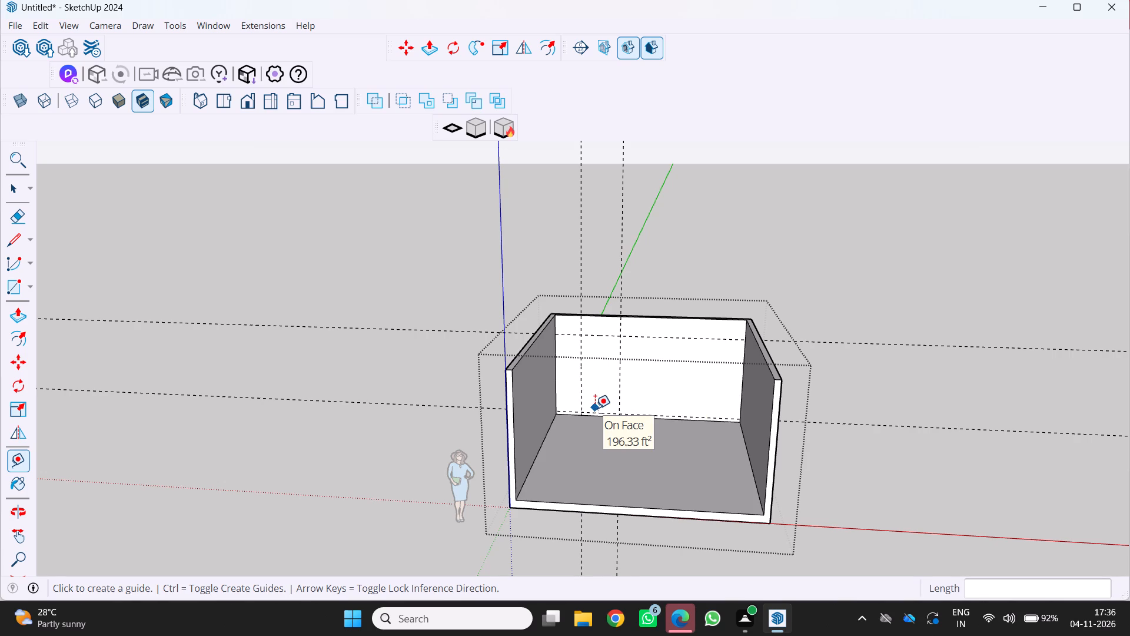
# Draw a 120 by 250 cm rectangle on the wall between the four guide intersections.
pyautogui.moveTo(580, 420); pyautogui.dragTo(536, 421, button='middle')
pyautogui.scroll(4, 613, 304)
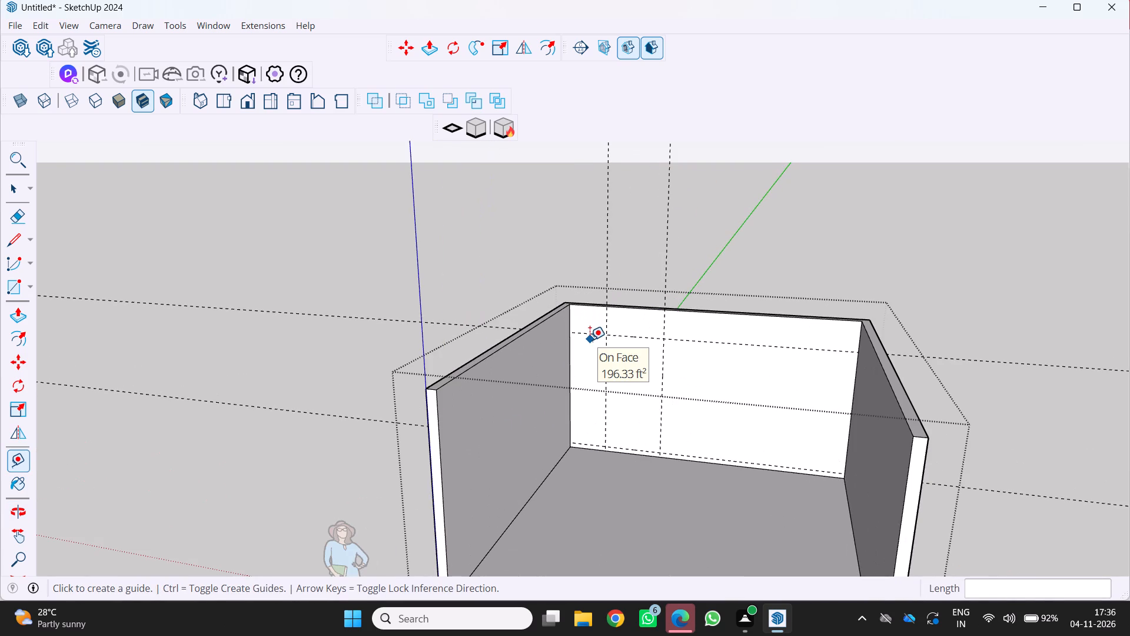
pyautogui.press('r')
pyautogui.scroll(3, 606, 339)
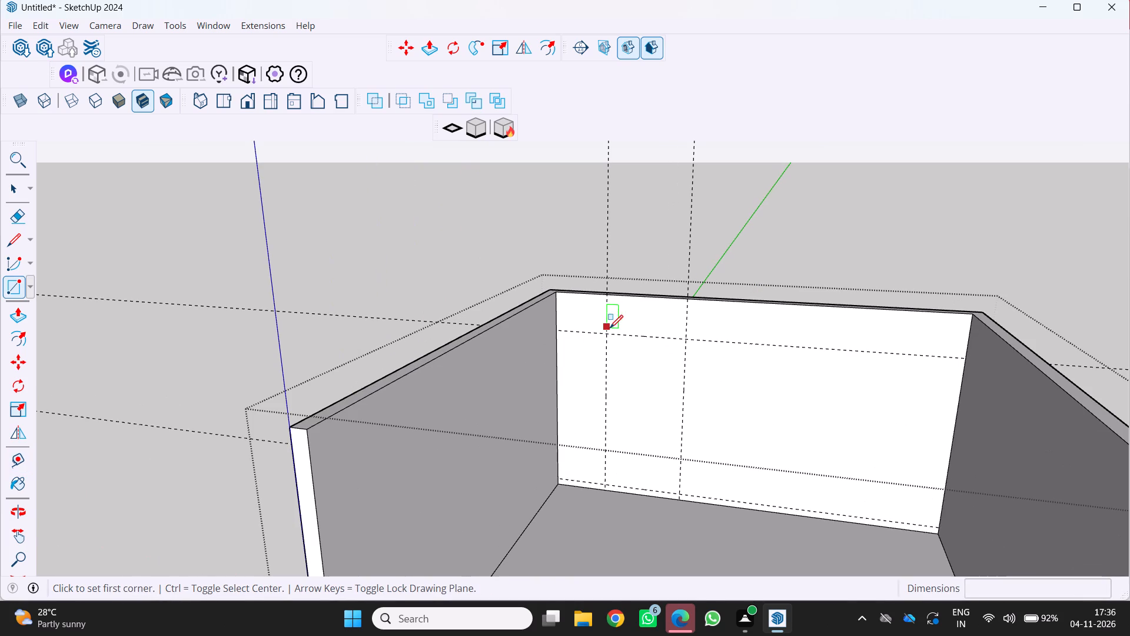
pyautogui.moveTo(604, 336); pyautogui.dragTo(606, 344)
pyautogui.scroll(6, 681, 526)
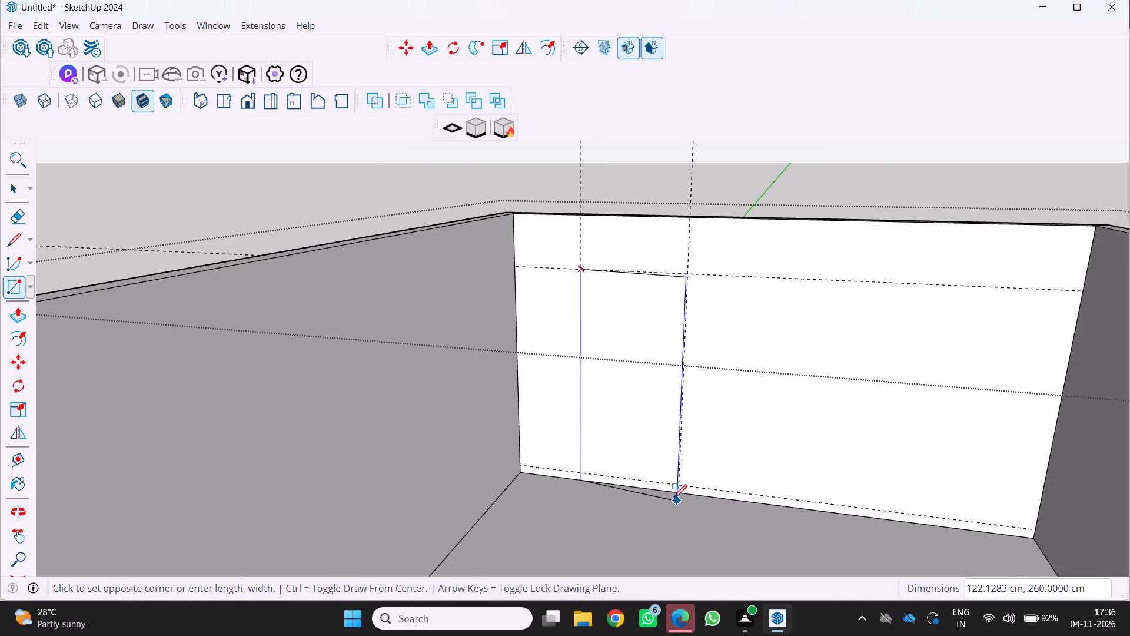
pyautogui.scroll(2, 674, 498)
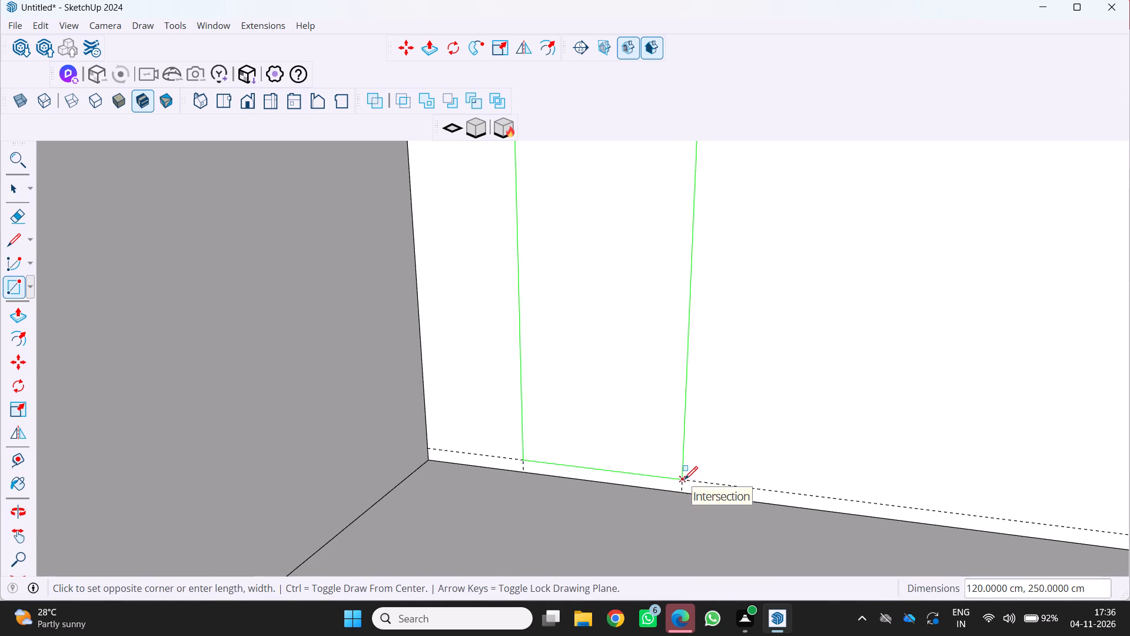
pyautogui.click(684, 479)
# Push/Pull the rectangle 15 cm through the wall to cut the opening.
pyautogui.scroll(-11, 666, 481)
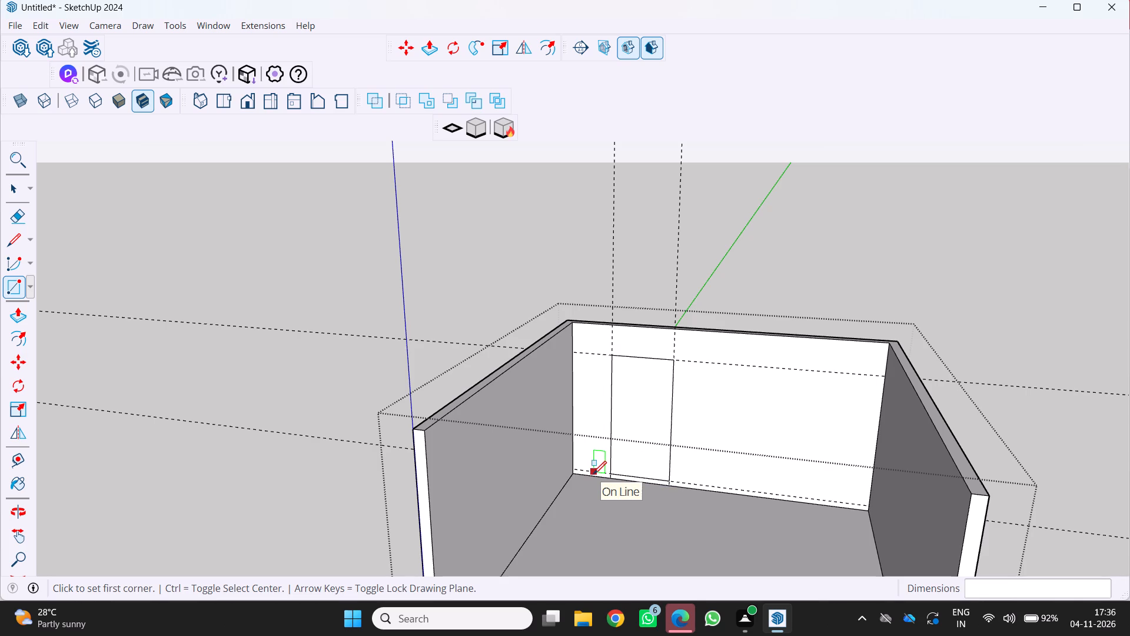
pyautogui.press('p')
pyautogui.click(640, 413)
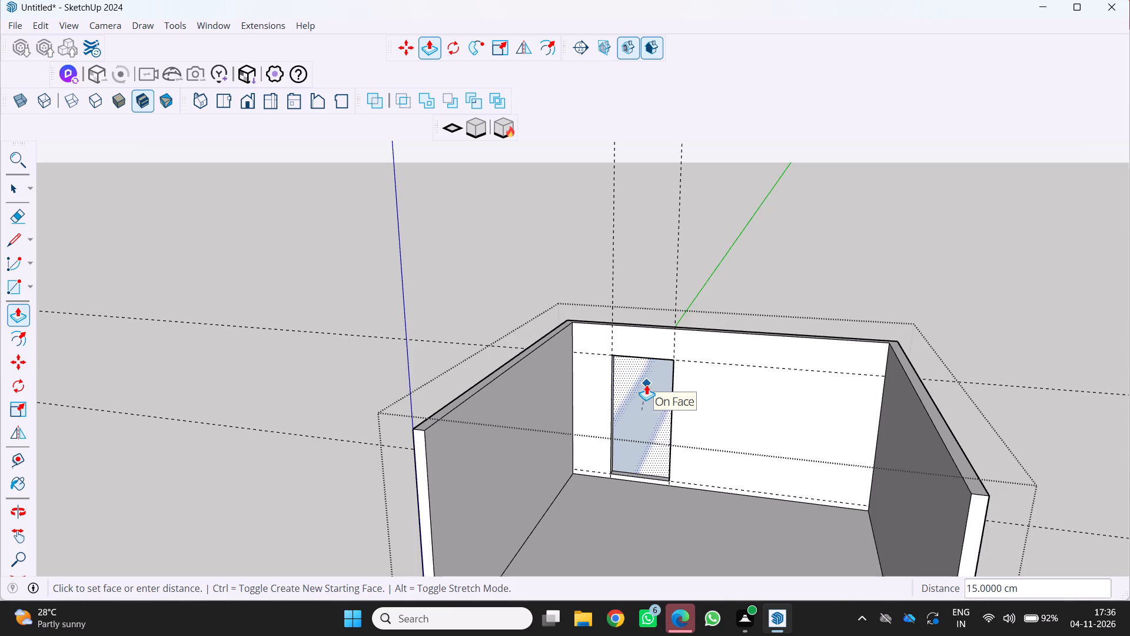
pyautogui.click(646, 385)
pyautogui.moveTo(642, 430); pyautogui.dragTo(676, 390, button='middle')
pyautogui.scroll(3, 624, 481)
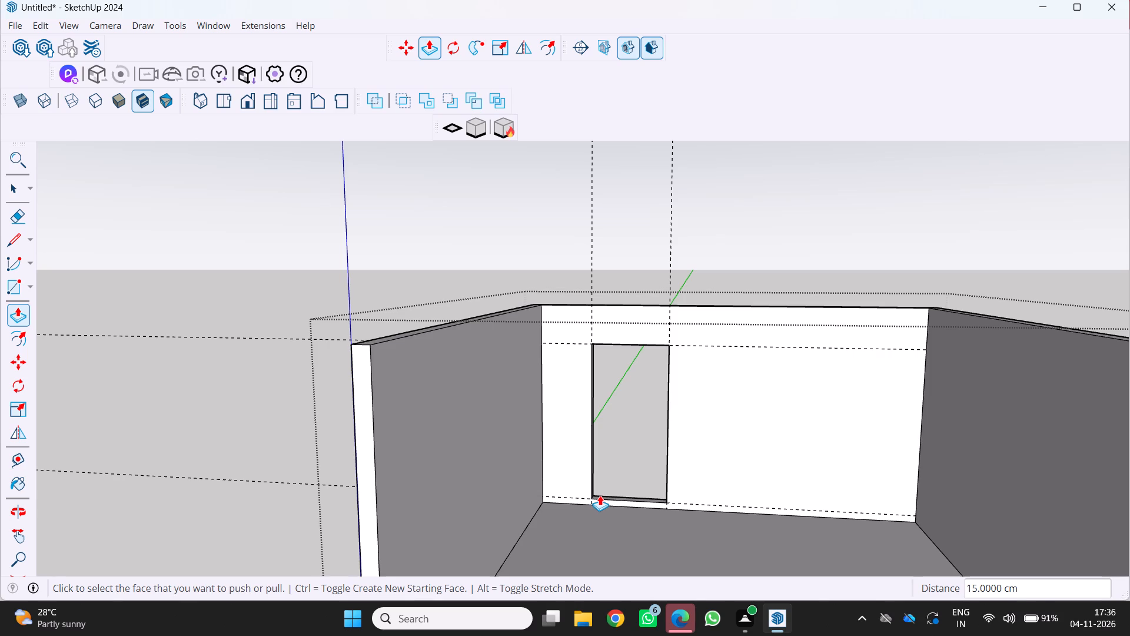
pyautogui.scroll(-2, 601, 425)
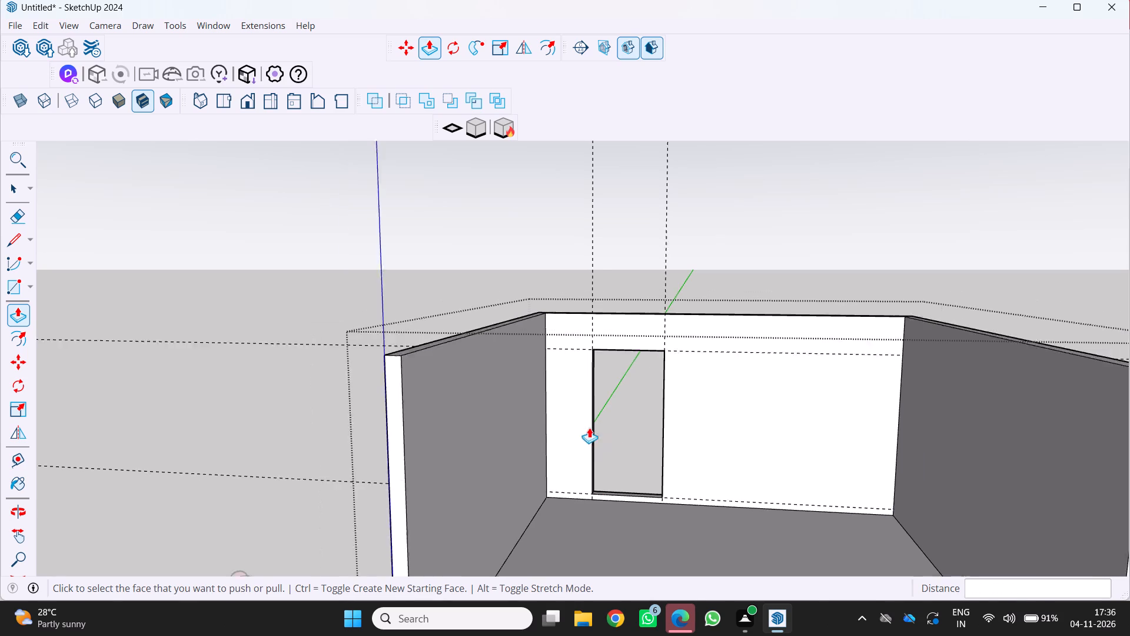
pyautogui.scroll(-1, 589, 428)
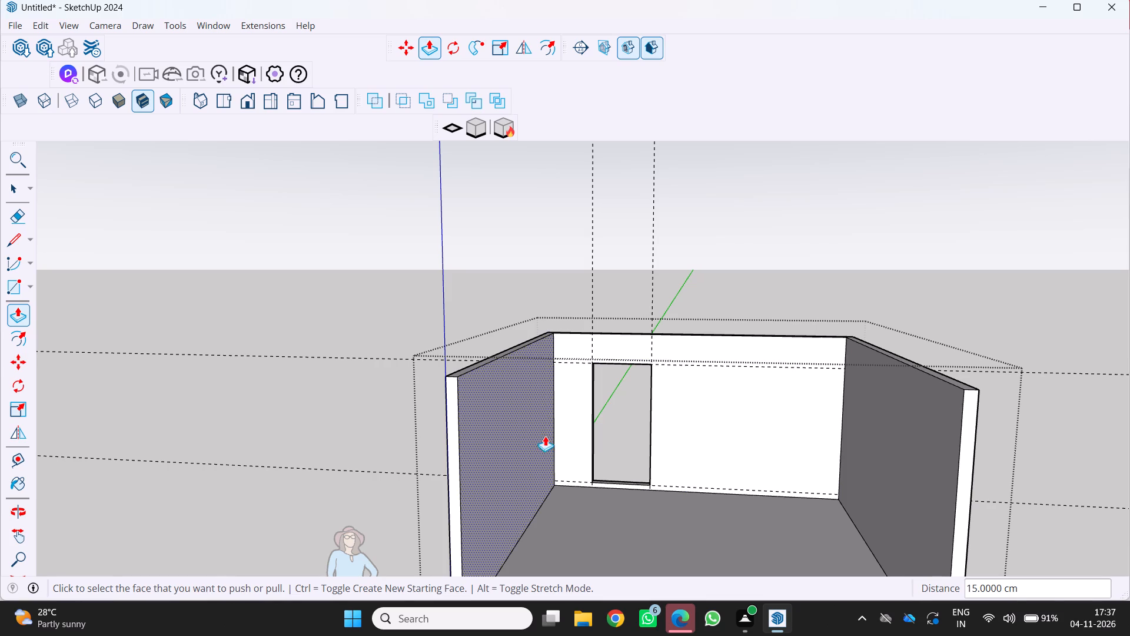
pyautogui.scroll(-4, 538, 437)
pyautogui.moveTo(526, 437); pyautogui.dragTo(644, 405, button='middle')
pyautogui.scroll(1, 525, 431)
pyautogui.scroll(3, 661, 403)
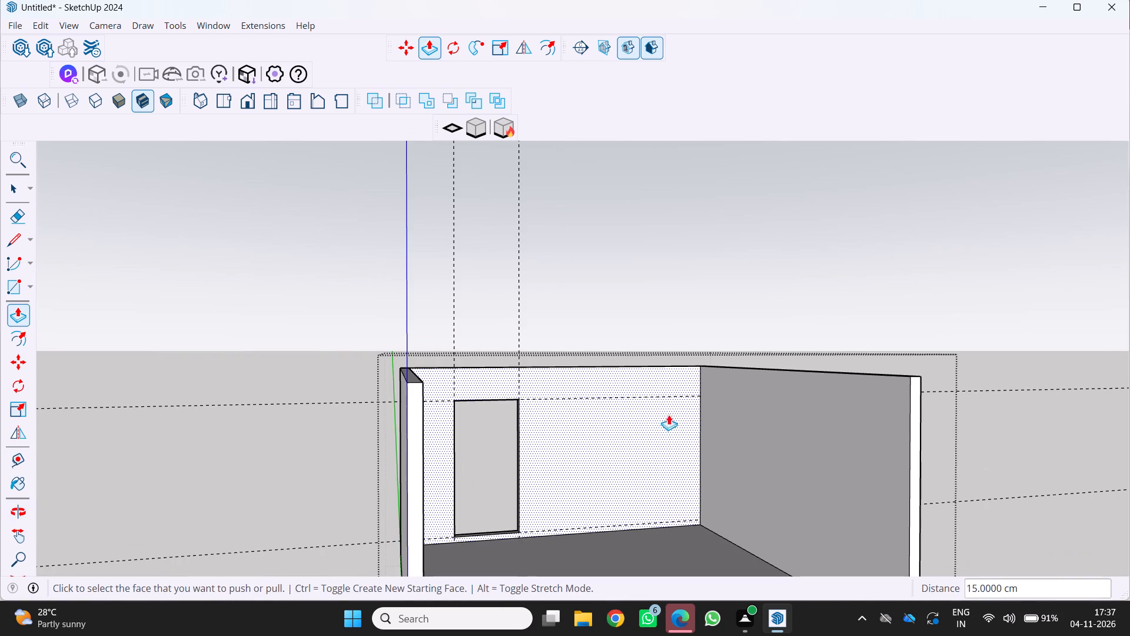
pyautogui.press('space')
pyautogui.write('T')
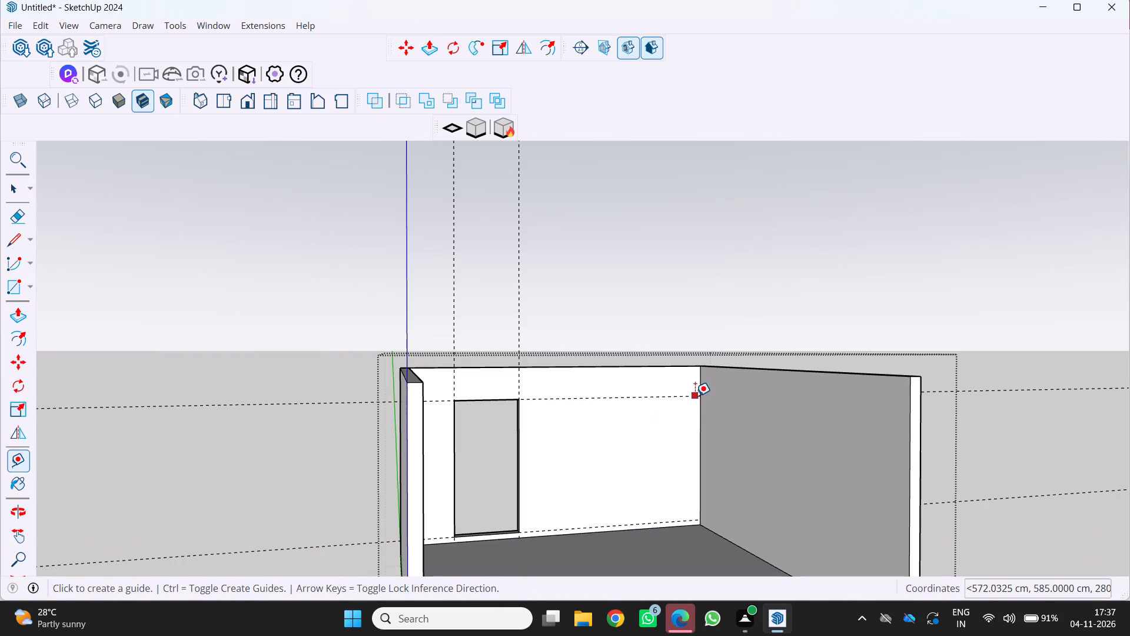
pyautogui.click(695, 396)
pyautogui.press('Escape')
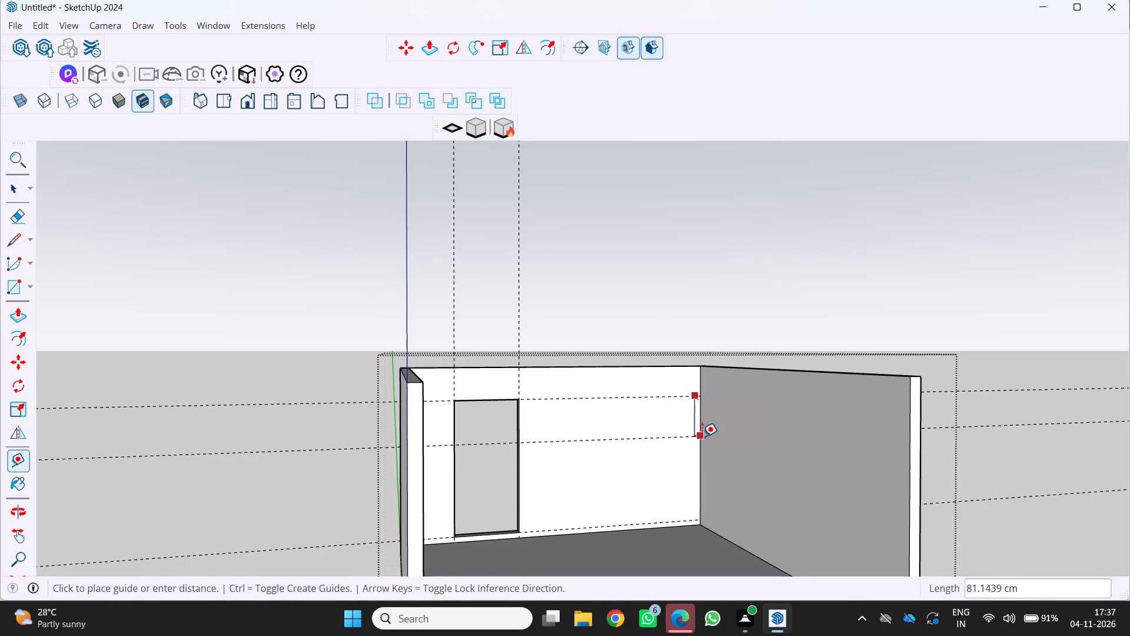
# Place a horizontal guide on the adjoining wall, about 261 cm above its floor edge, level with the existing opening's top guide.
pyautogui.moveTo(702, 436); pyautogui.dragTo(746, 426, button='middle')
pyautogui.middleClick(746, 426)
pyautogui.middleClick(746, 426)
pyautogui.scroll(-4, 746, 426)
pyautogui.scroll(5, 653, 469)
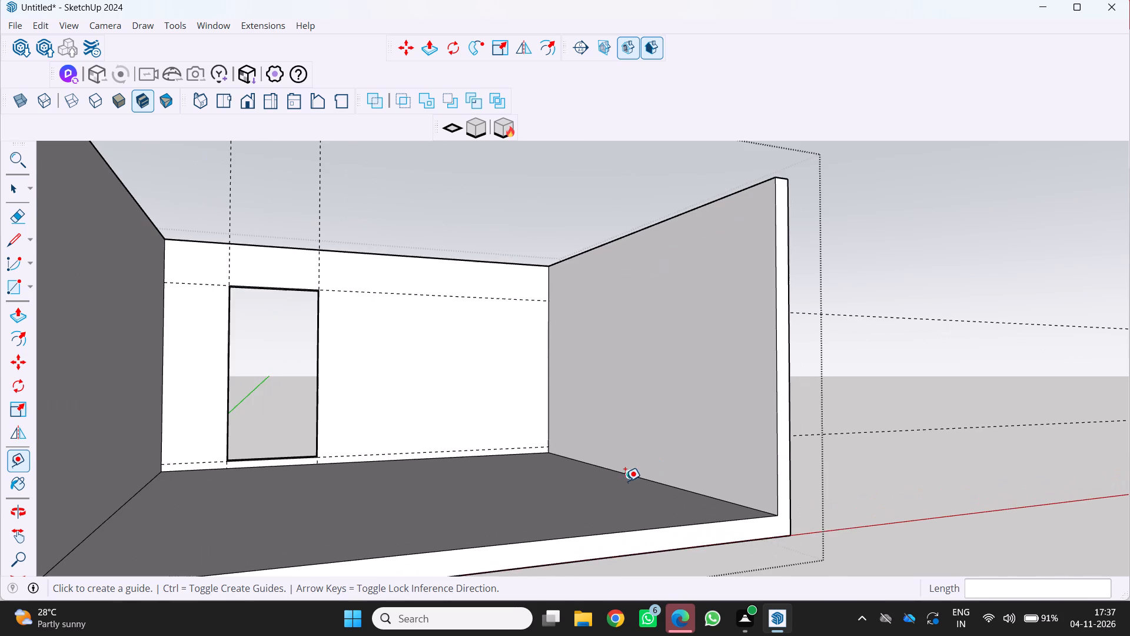
pyautogui.click(639, 475)
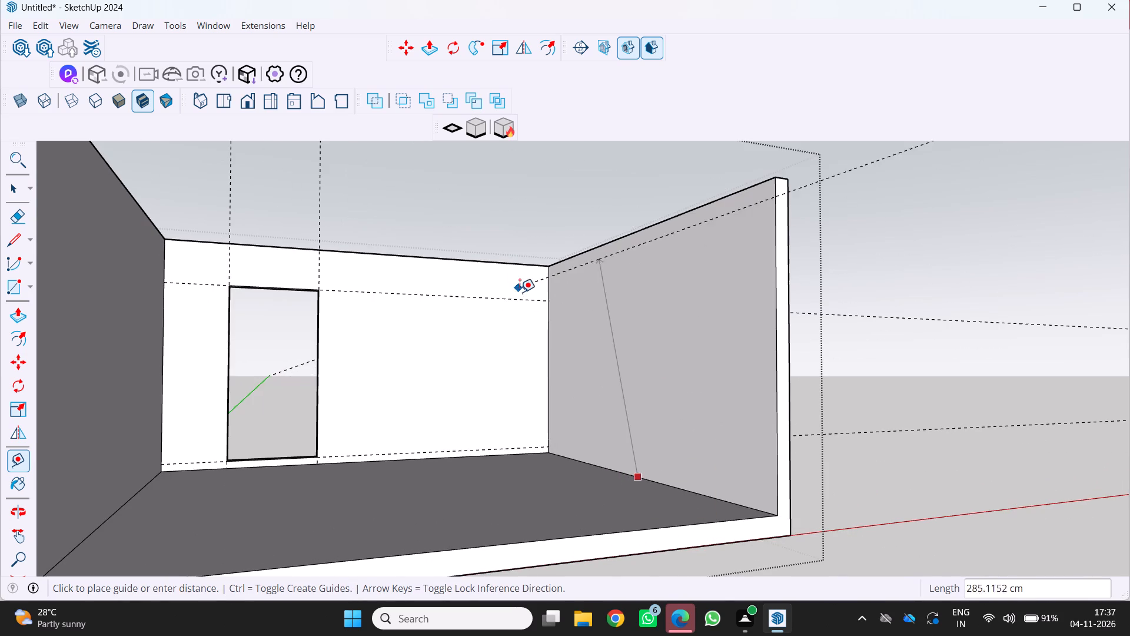
pyautogui.scroll(5, 554, 307)
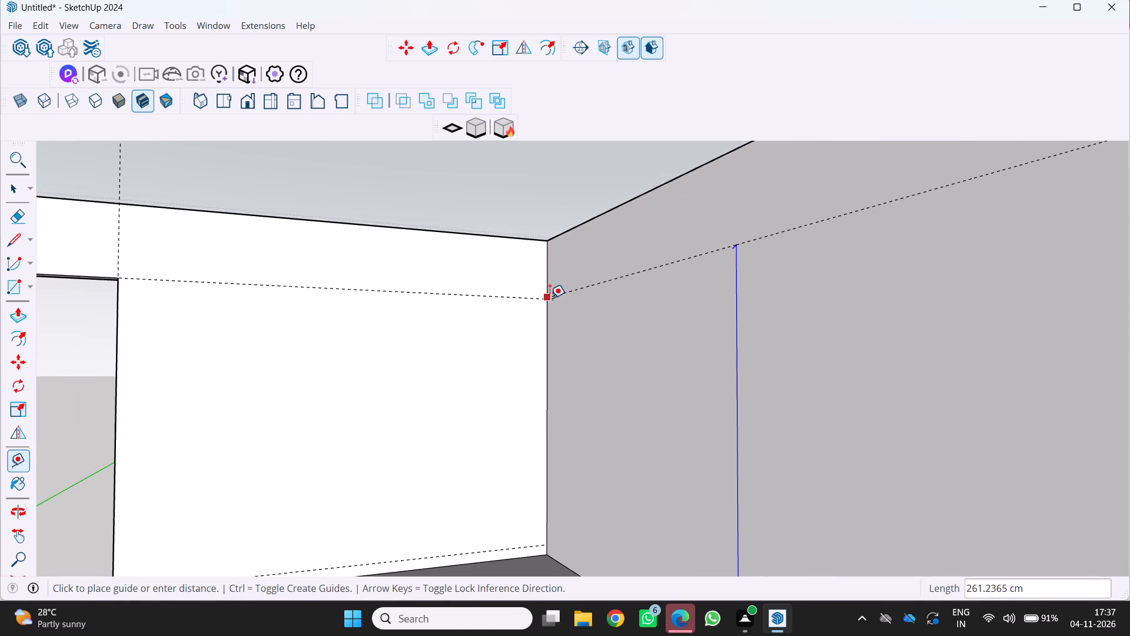
pyautogui.click(550, 298)
# Place a lower horizontal guide on the adjoining wall, 10 cm above its floor edge, meeting the existing lower guide at the corner.
pyautogui.moveTo(567, 333); pyautogui.dragTo(591, 435, button='middle')
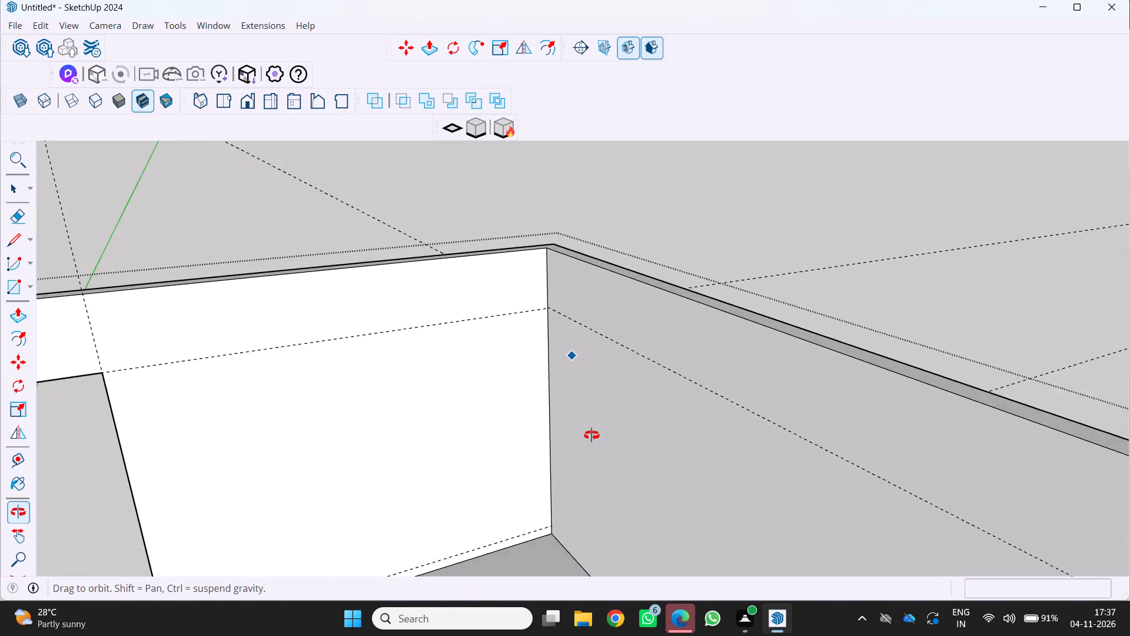
pyautogui.moveTo(591, 435); pyautogui.dragTo(674, 390, button='middle')
pyautogui.scroll(-6, 674, 390)
pyautogui.moveTo(639, 398); pyautogui.dragTo(554, 375, button='middle')
pyautogui.middleClick(554, 375)
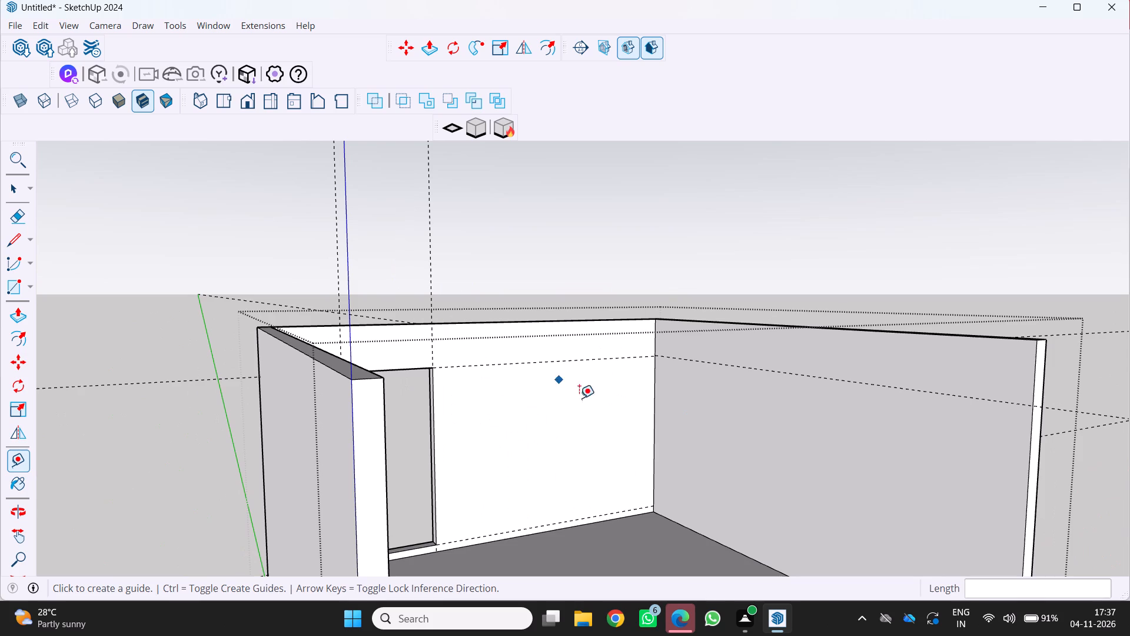
pyautogui.keyDown('shift'); pyautogui.moveTo(629, 476); pyautogui.dragTo(506, 407, button='middle'); pyautogui.keyUp('shift')
pyautogui.scroll(2, 554, 464)
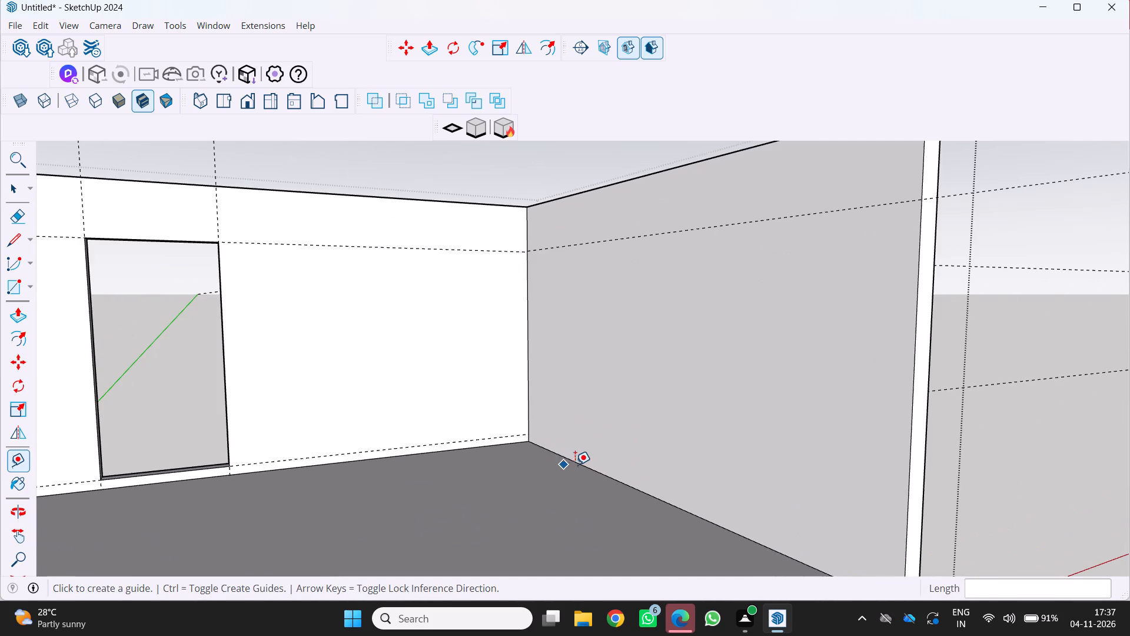
pyautogui.click(575, 465)
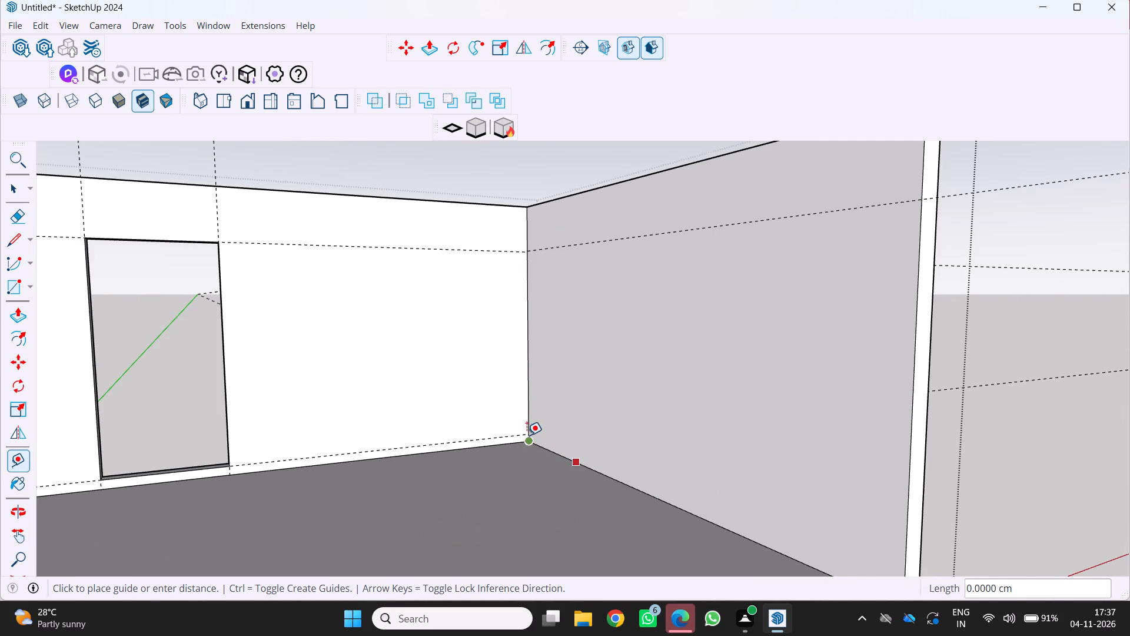
pyautogui.scroll(3, 524, 429)
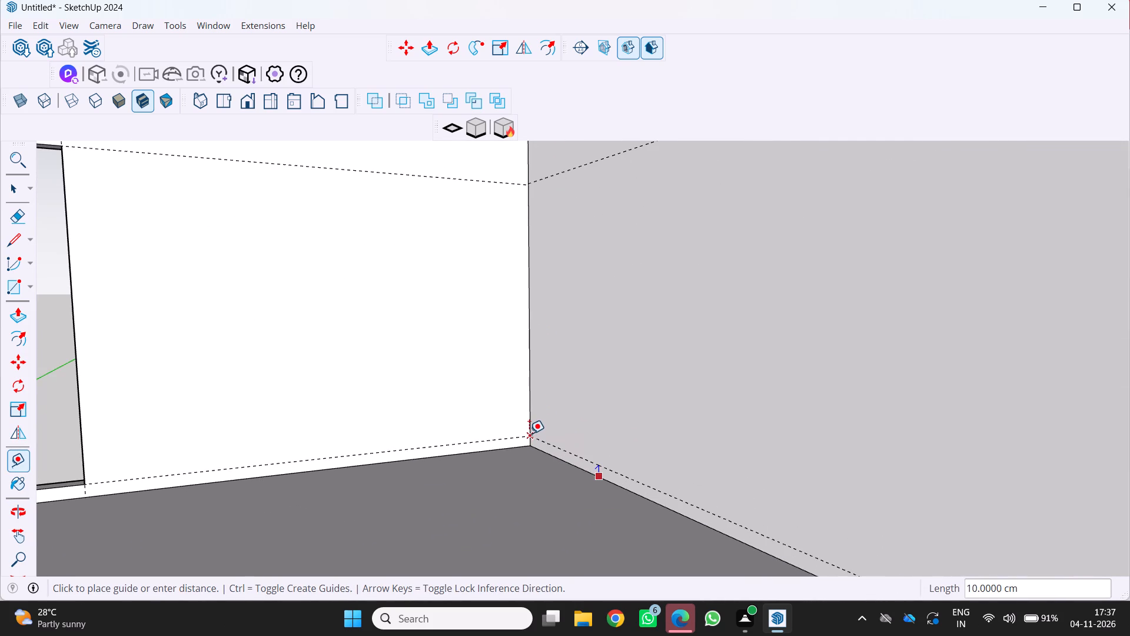
pyautogui.click(529, 433)
# Place a vertical guide on the adjoining wall, 170 cm from the inner corner edge.
pyautogui.scroll(-6, 546, 424)
pyautogui.moveTo(548, 425); pyautogui.dragTo(611, 446, button='middle')
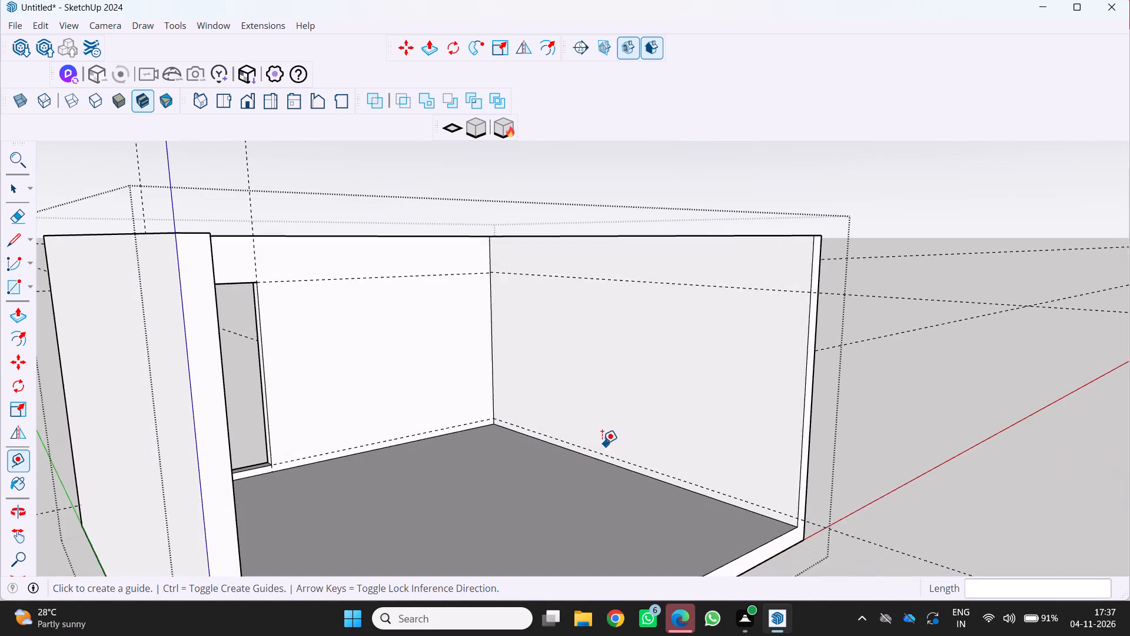
pyautogui.scroll(-4, 604, 443)
pyautogui.moveTo(573, 437); pyautogui.dragTo(548, 433, button='middle')
pyautogui.middleClick(548, 432)
pyautogui.scroll(3, 526, 376)
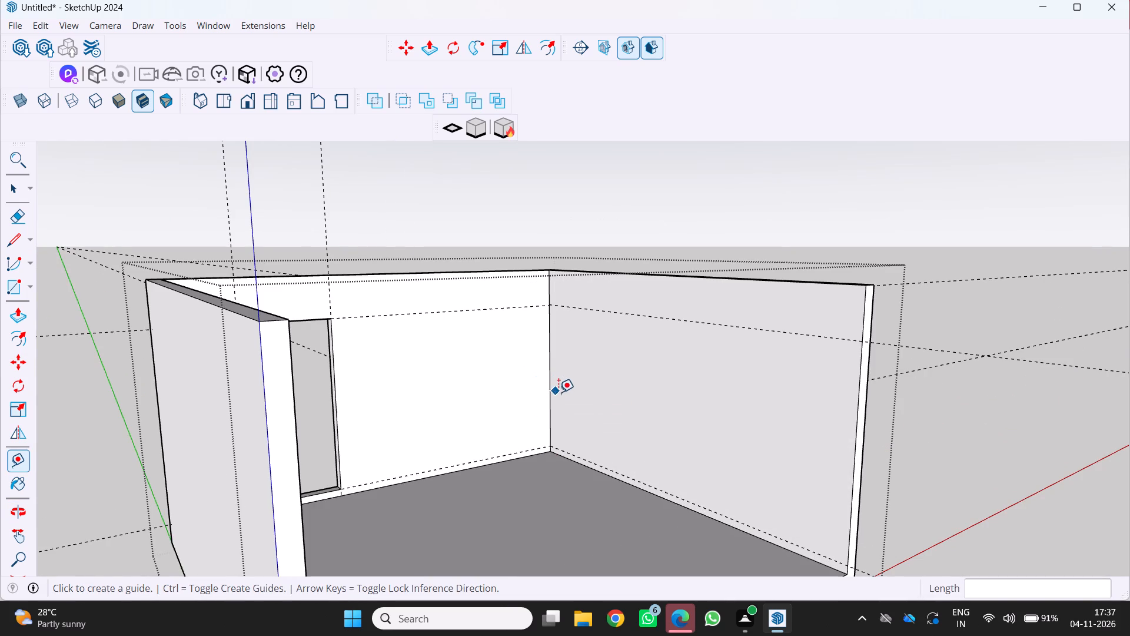
pyautogui.press('t')
pyautogui.click(551, 356)
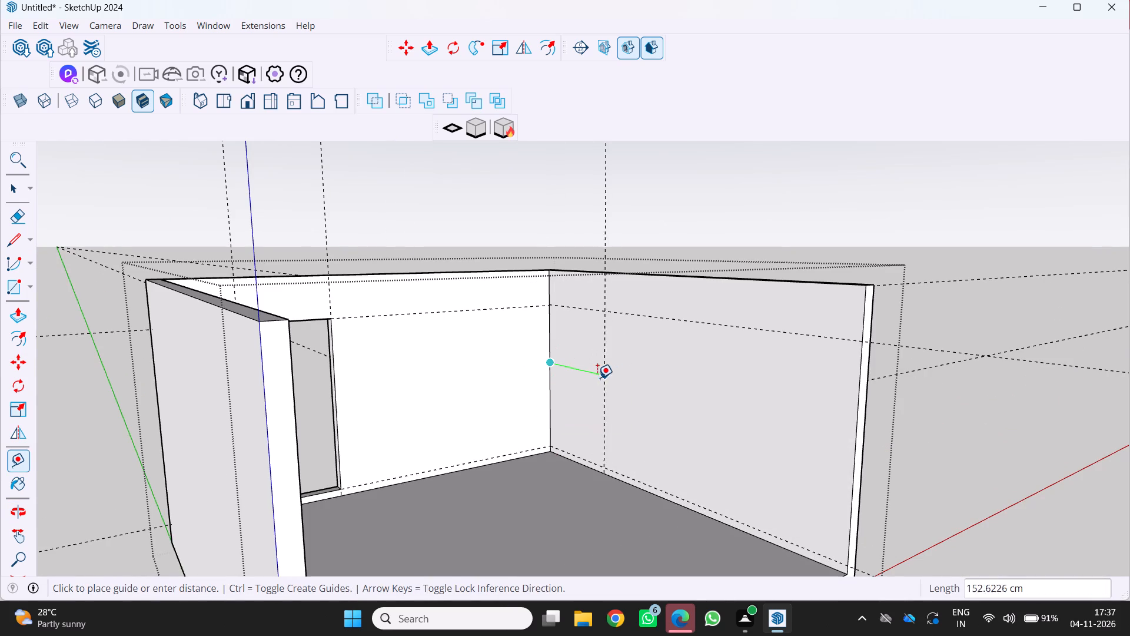
pyautogui.write('170')
pyautogui.press('Return')
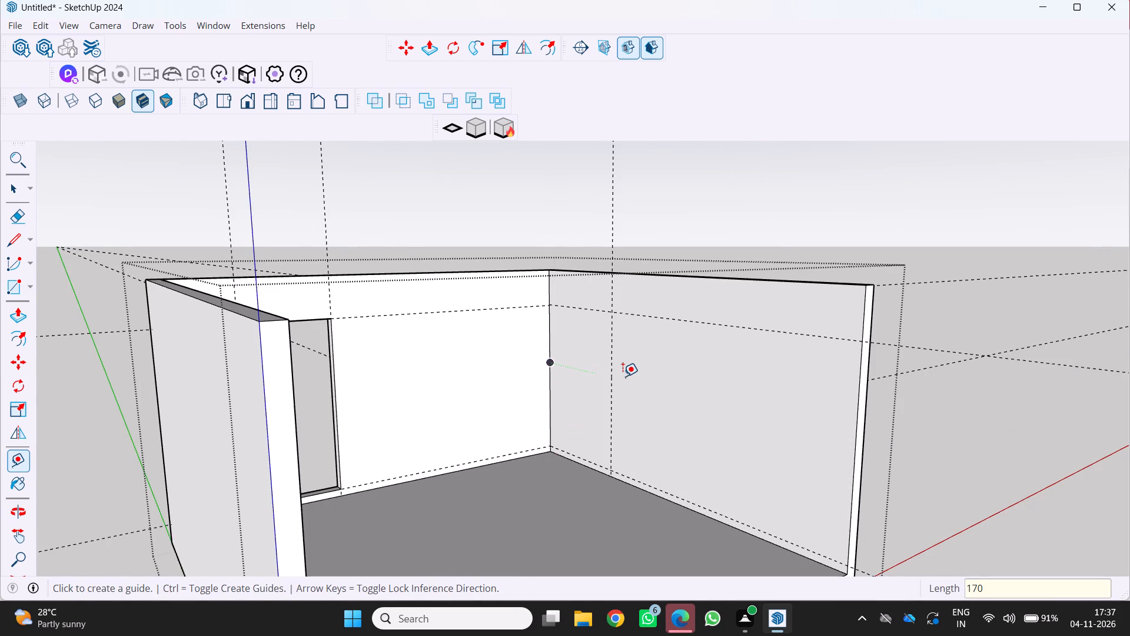
# Place a second vertical guide on the adjoining wall, 160 cm beyond the first one.
pyautogui.click(611, 366)
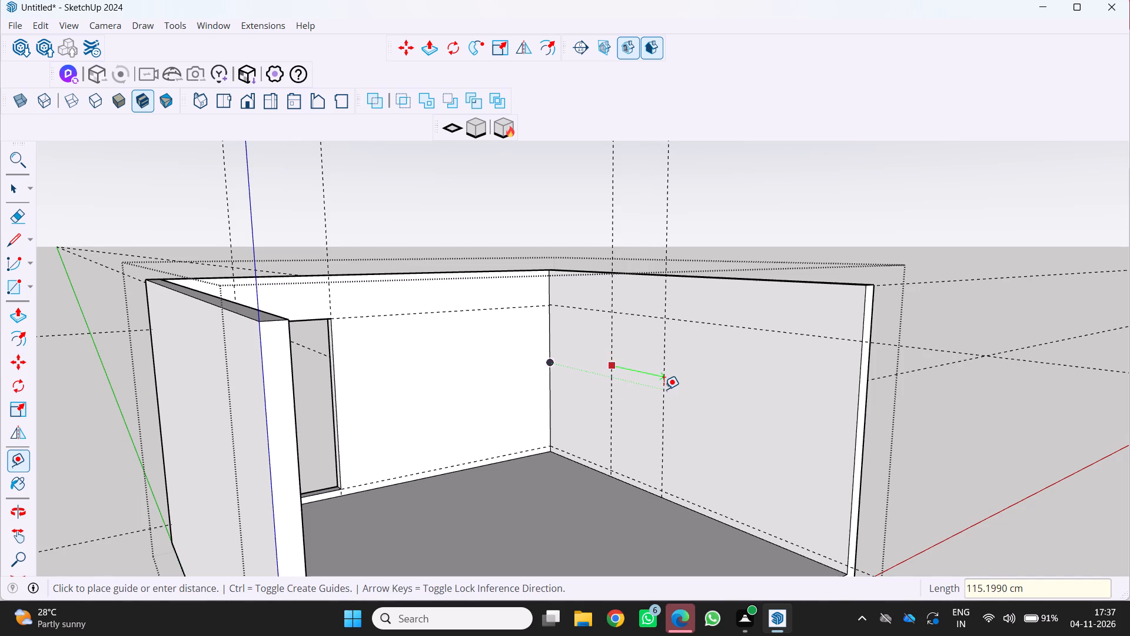
pyautogui.write('160')
pyautogui.press('Return')
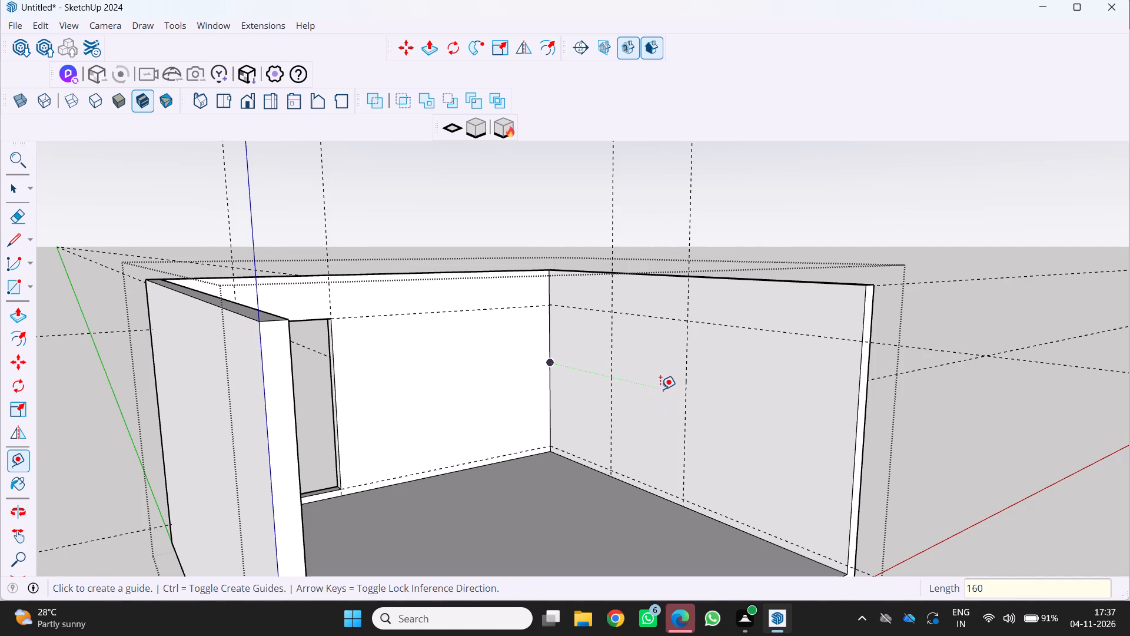
# Draw a rectangle 160 cm wide on the adjoining wall between the four guide intersections.
pyautogui.scroll(-1, 662, 389)
pyautogui.moveTo(681, 409); pyautogui.dragTo(714, 420, button='middle')
pyautogui.scroll(2, 669, 416)
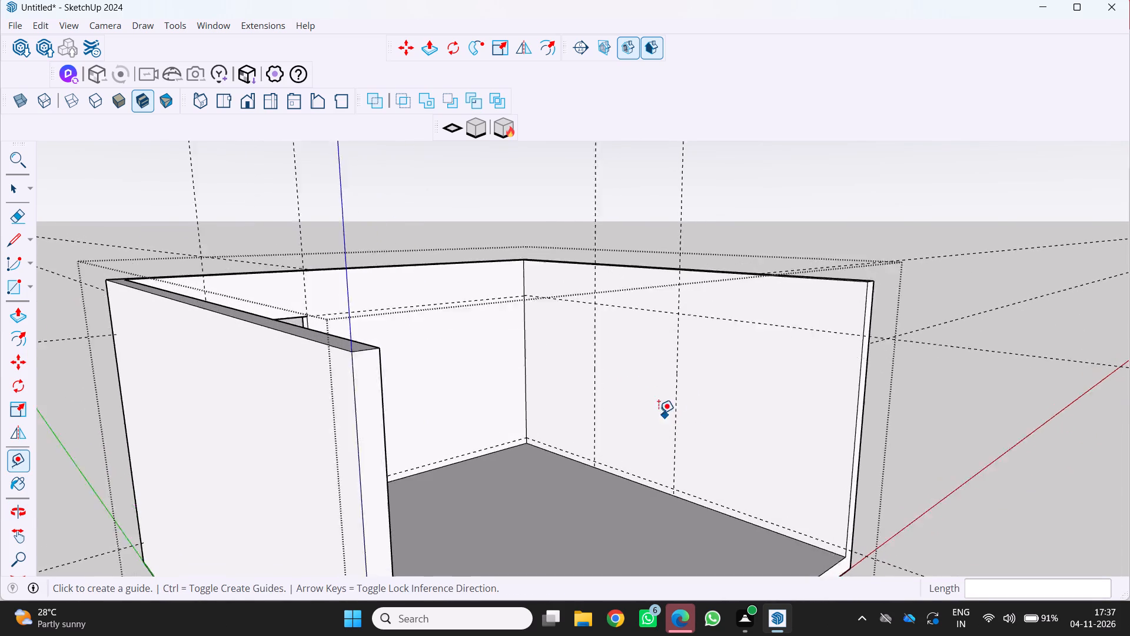
pyautogui.moveTo(657, 415); pyautogui.dragTo(708, 445, button='middle')
pyautogui.middleClick(708, 445)
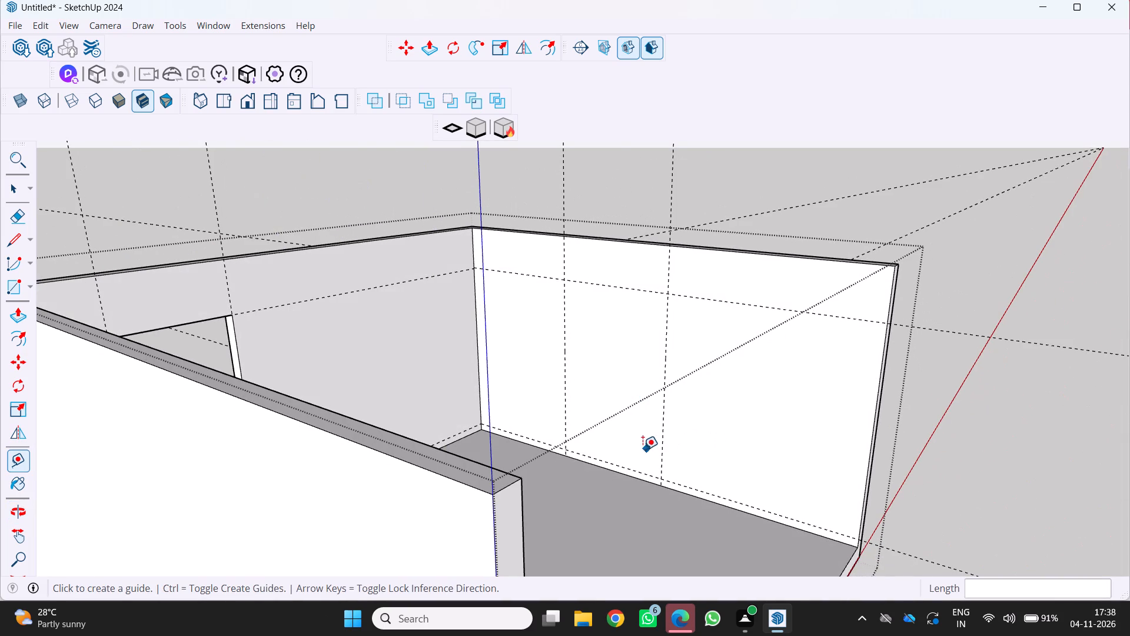
pyautogui.moveTo(616, 449); pyautogui.dragTo(547, 428, button='middle')
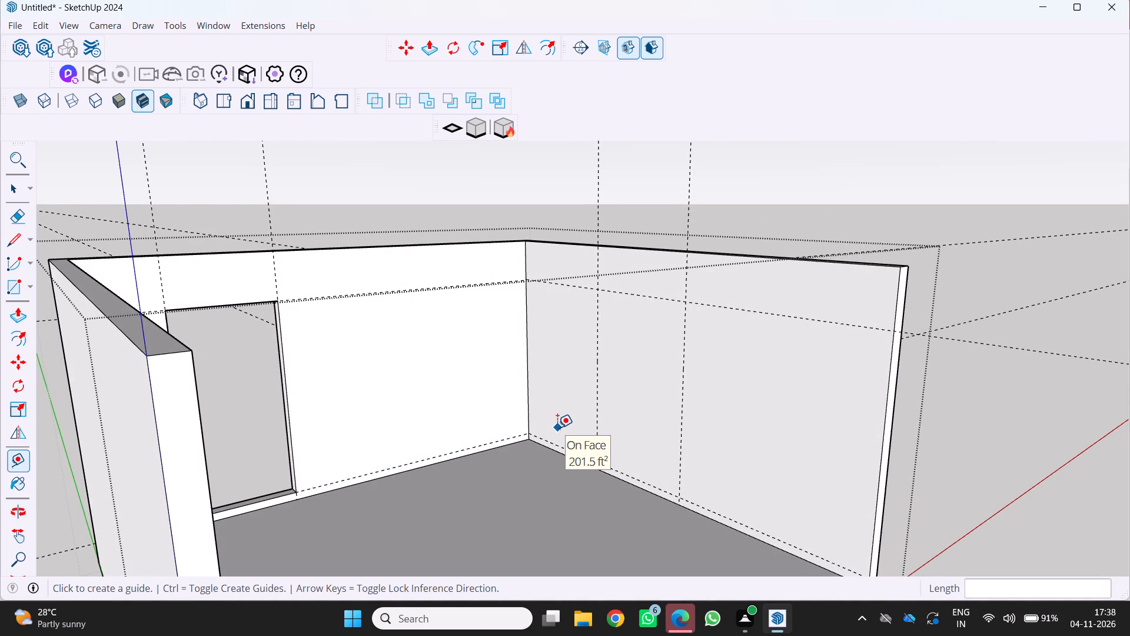
pyautogui.press('r')
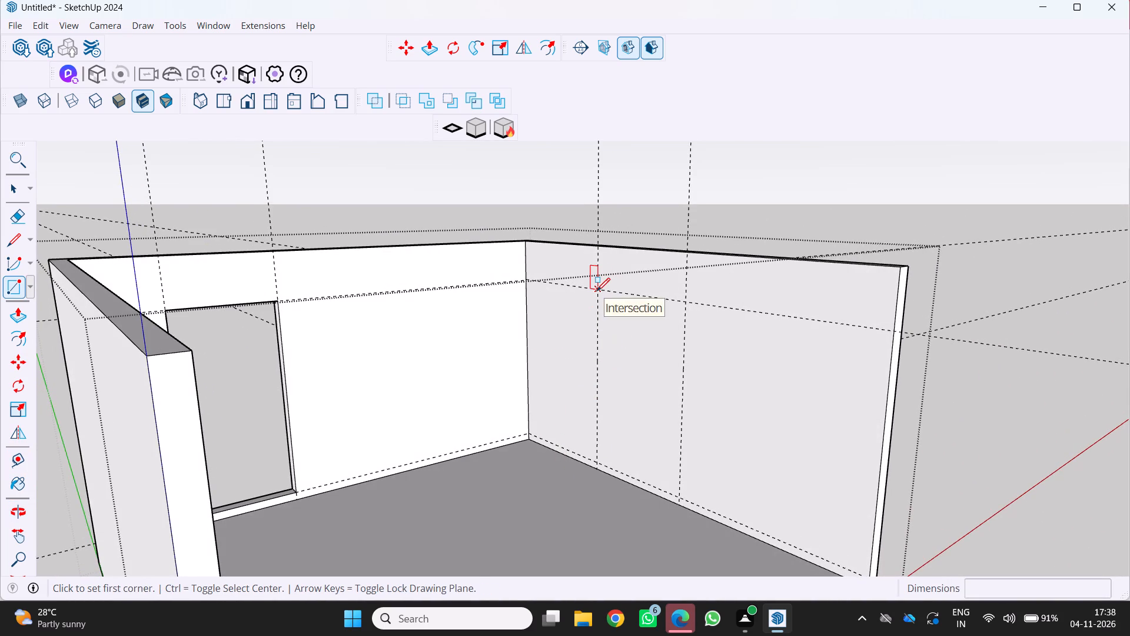
pyautogui.click(597, 291)
pyautogui.scroll(3, 669, 507)
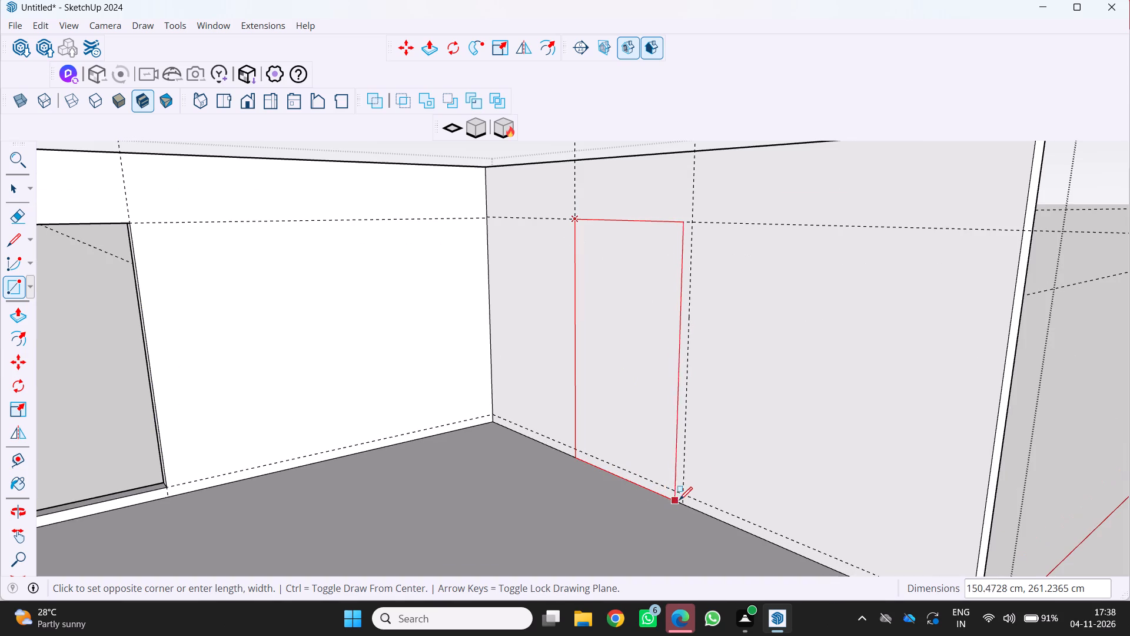
pyautogui.click(684, 492)
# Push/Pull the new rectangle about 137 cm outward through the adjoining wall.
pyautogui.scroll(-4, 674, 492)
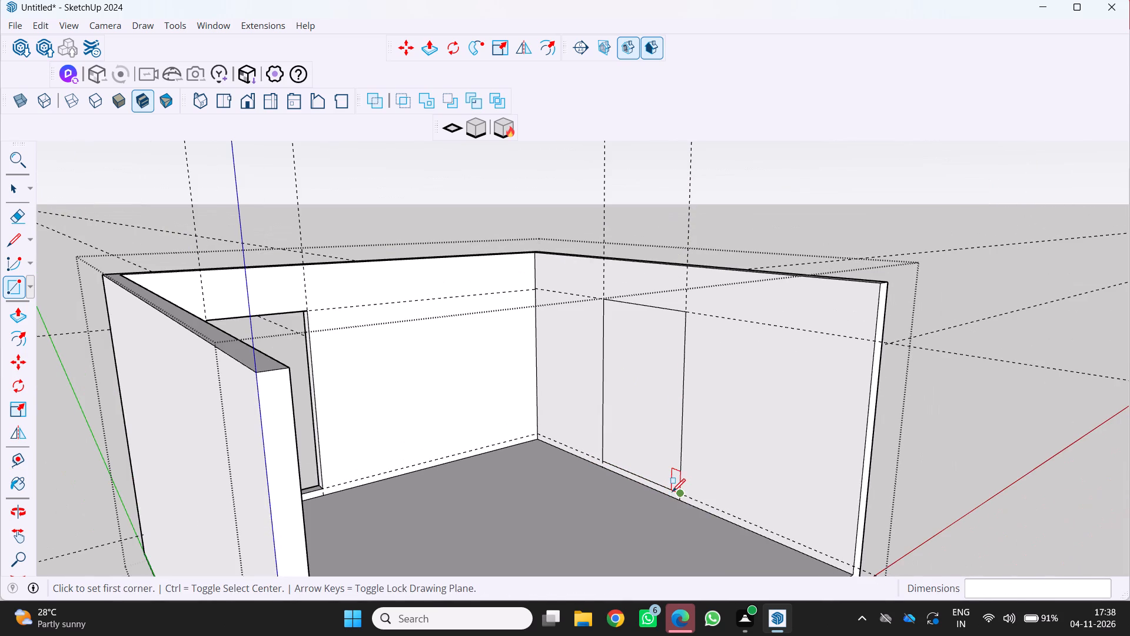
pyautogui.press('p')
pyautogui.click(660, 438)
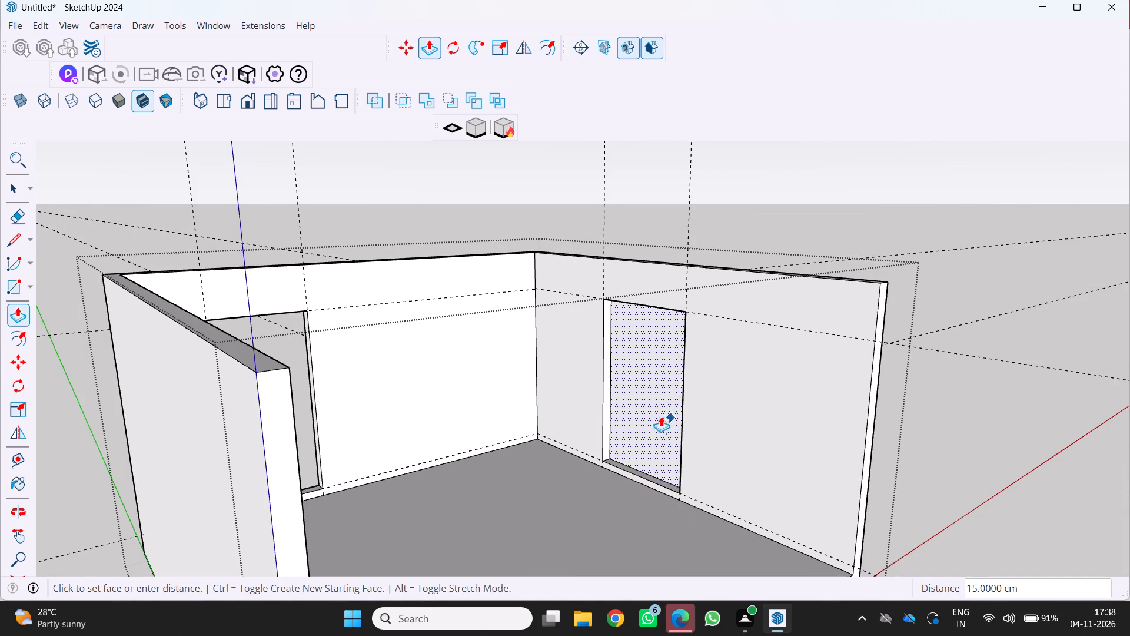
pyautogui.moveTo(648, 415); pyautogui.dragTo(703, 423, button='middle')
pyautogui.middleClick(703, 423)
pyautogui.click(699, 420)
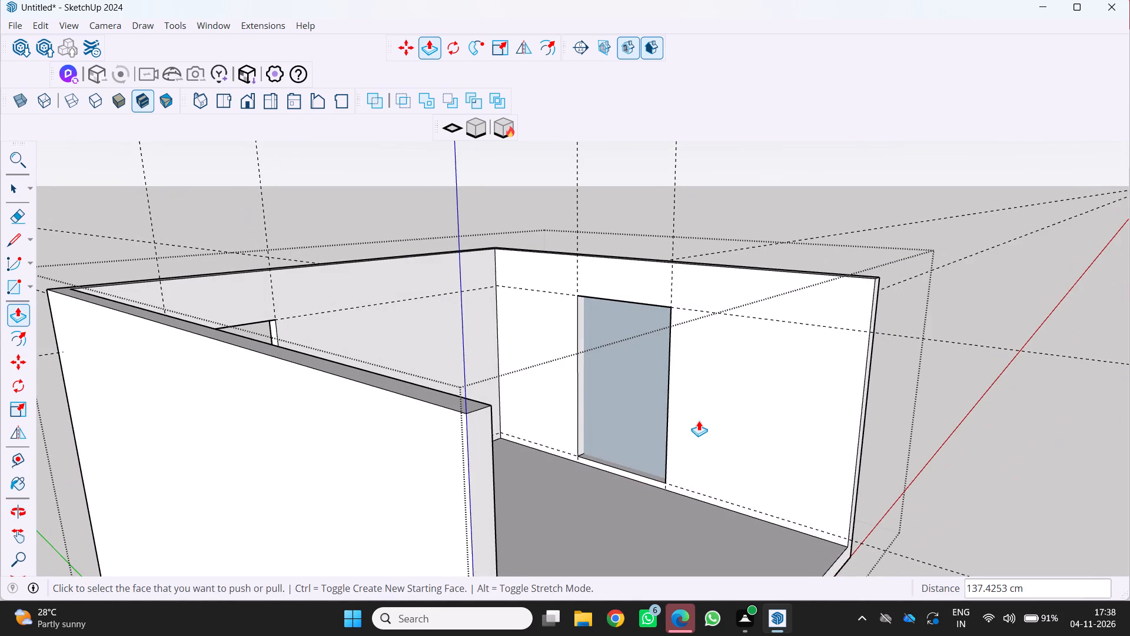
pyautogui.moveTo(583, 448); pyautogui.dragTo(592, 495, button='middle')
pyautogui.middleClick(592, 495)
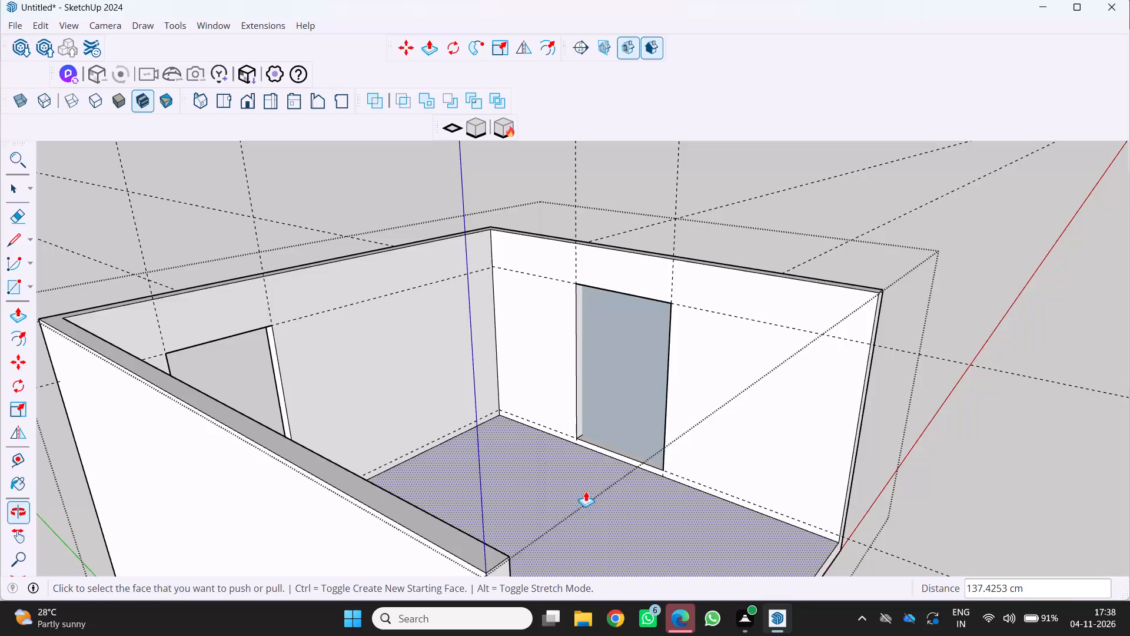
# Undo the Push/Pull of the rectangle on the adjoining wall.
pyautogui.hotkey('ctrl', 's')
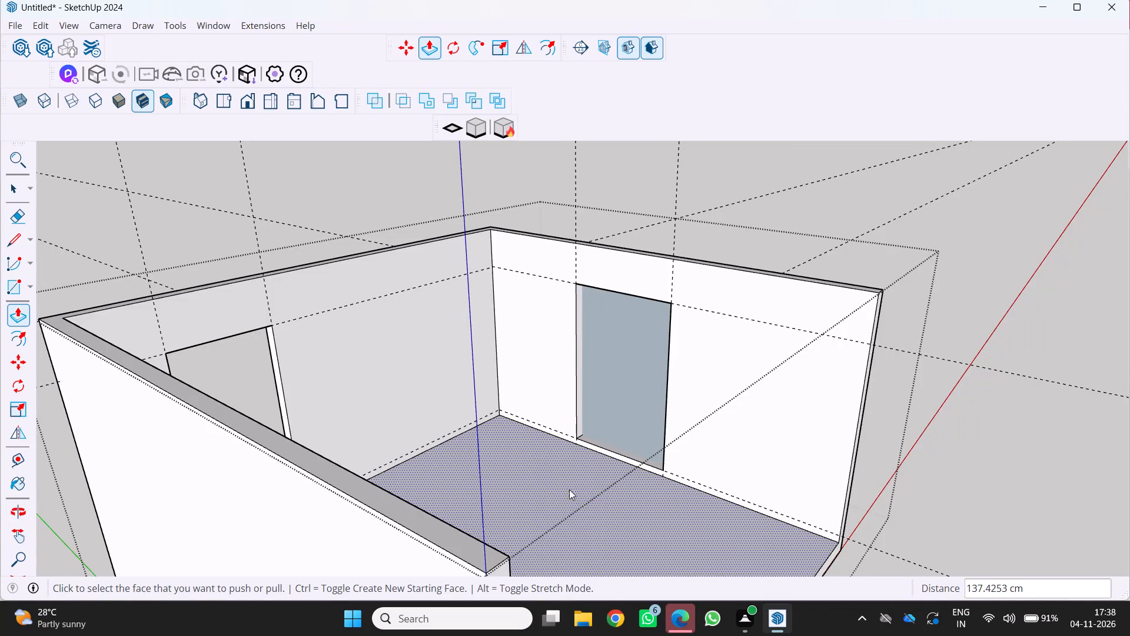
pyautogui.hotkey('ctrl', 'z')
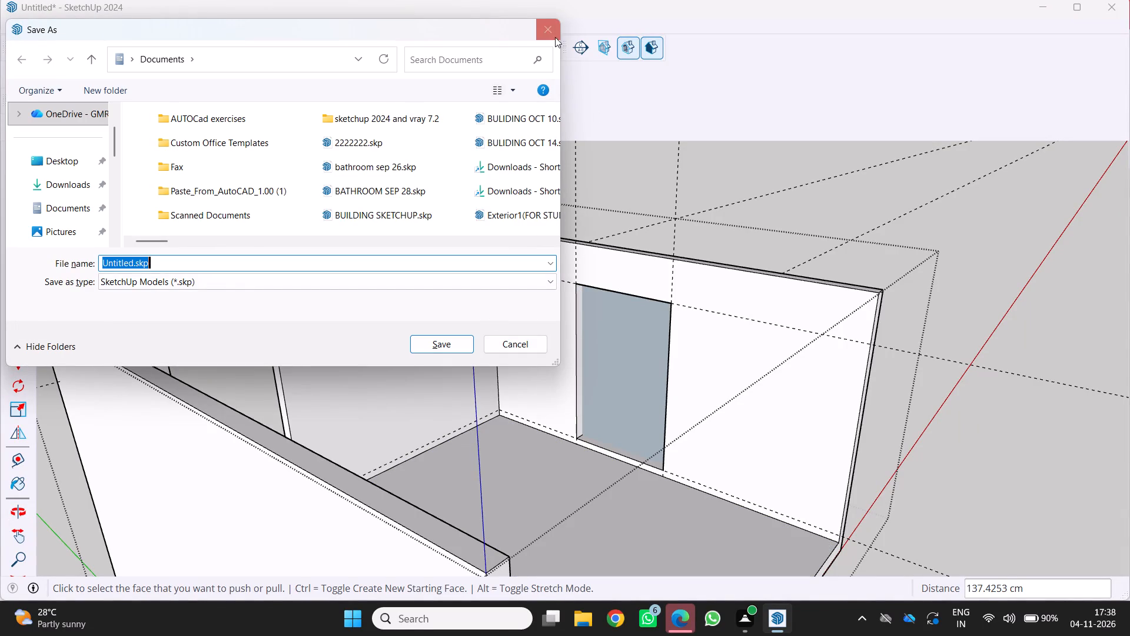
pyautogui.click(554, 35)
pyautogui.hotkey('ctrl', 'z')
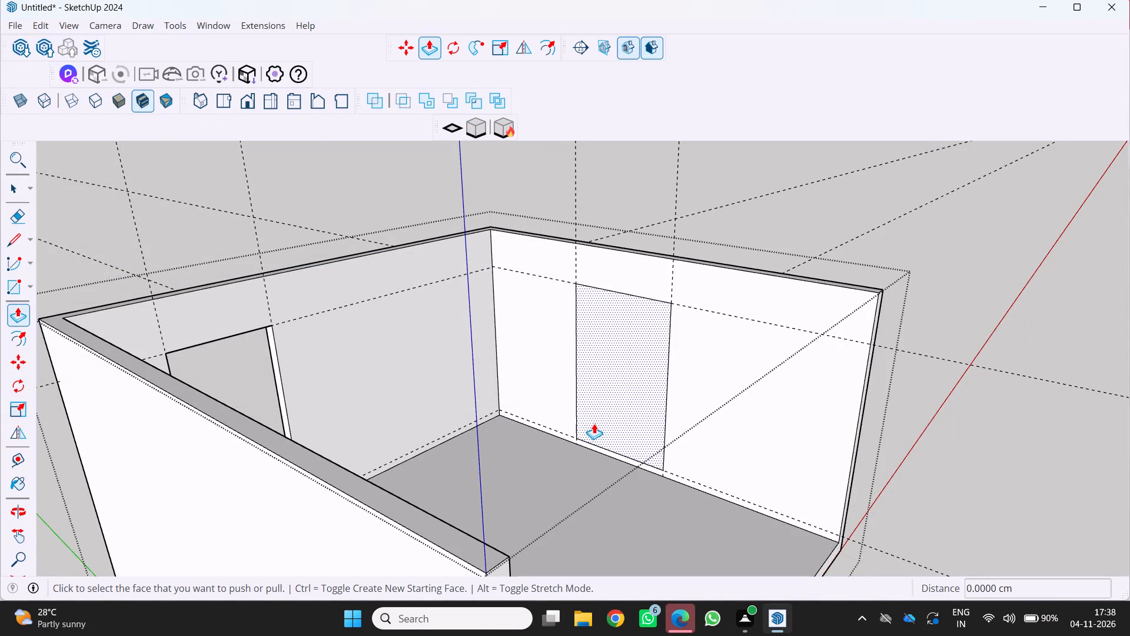
# Push/Pull the rectangle 15 cm through the adjoining wall to cut the second opening.
pyautogui.click(619, 382)
pyautogui.click(644, 356)
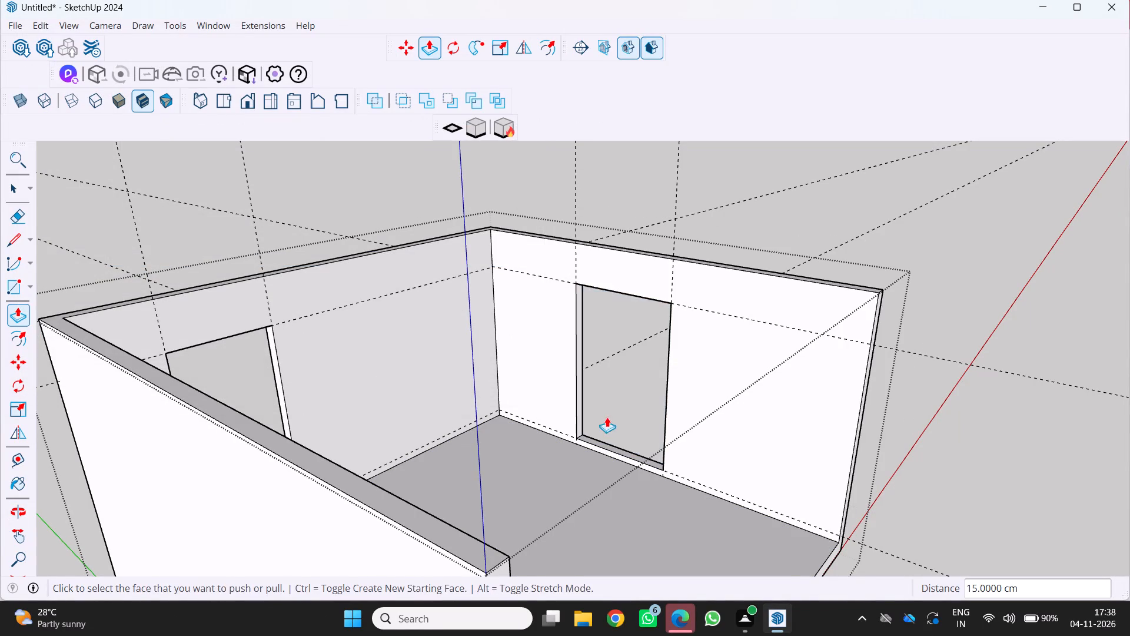
# Examine both wall openings and the surrounding guides from several distances and angles.
pyautogui.scroll(-1, 603, 424)
pyautogui.moveTo(600, 427); pyautogui.dragTo(526, 411, button='middle')
pyautogui.scroll(-4, 526, 411)
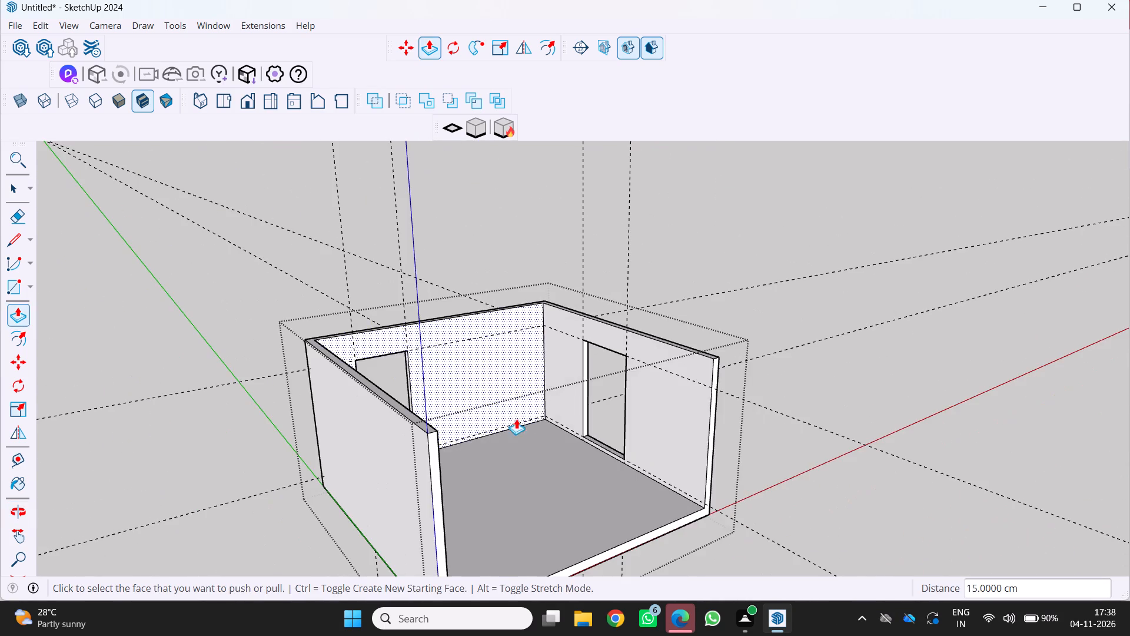
pyautogui.scroll(1, 536, 436)
pyautogui.moveTo(536, 436); pyautogui.dragTo(460, 376, button='middle')
pyautogui.scroll(2, 552, 402)
pyautogui.moveTo(564, 415); pyautogui.dragTo(637, 449, button='middle')
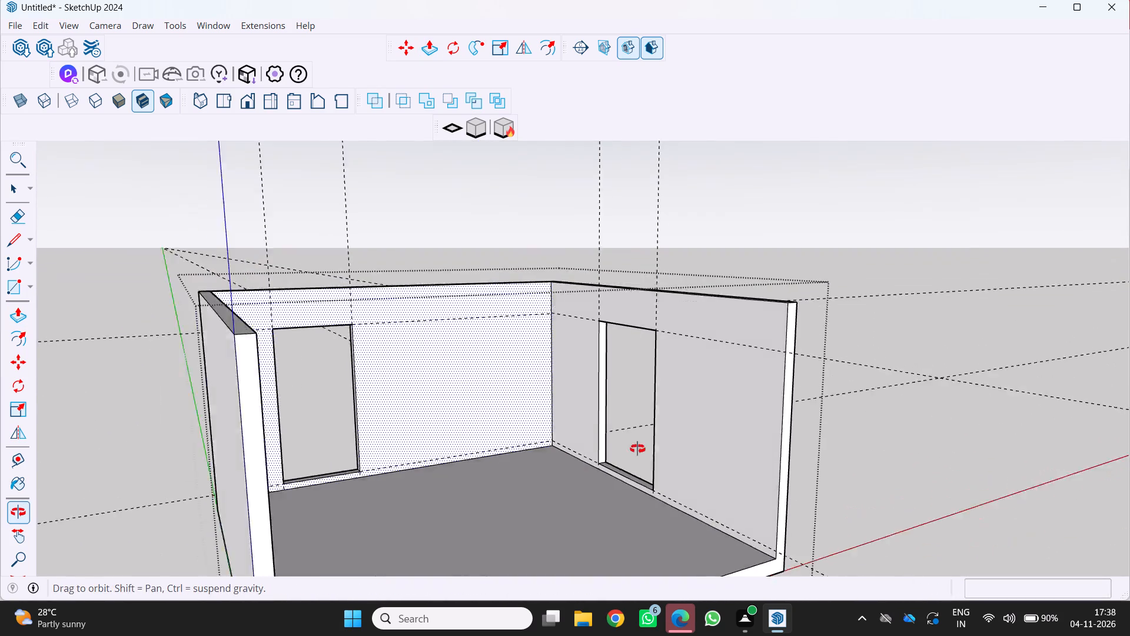
# Examine both wall openings and their guides from the room's open side at several distances and angles.
pyautogui.moveTo(637, 449); pyautogui.dragTo(663, 455, button='middle')
pyautogui.middleClick(663, 455)
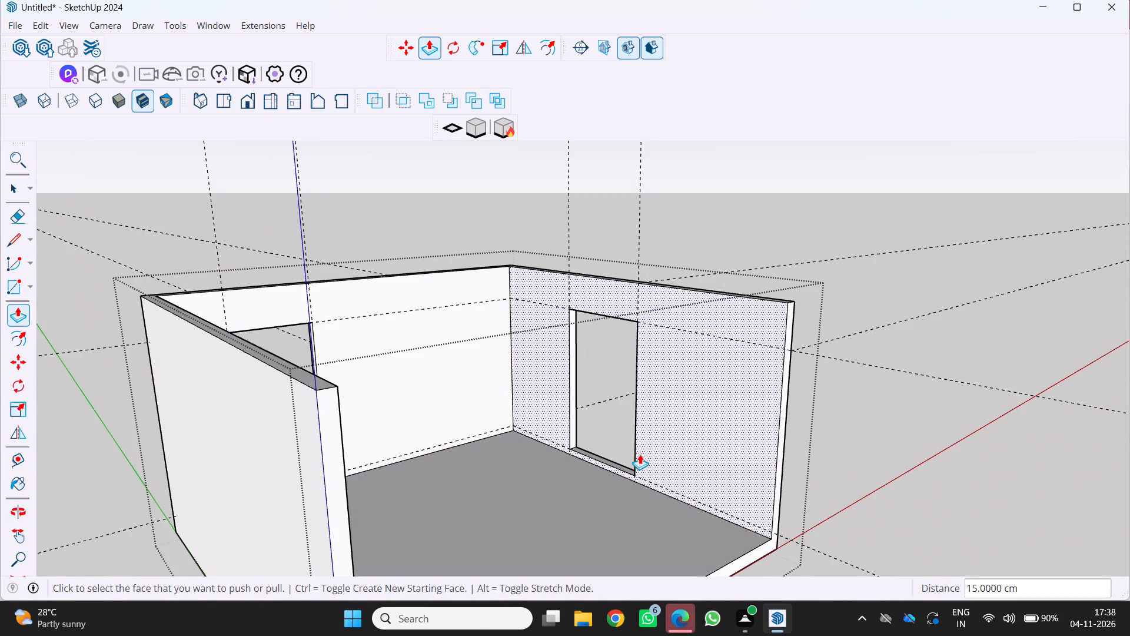
pyautogui.scroll(-3, 486, 420)
pyautogui.moveTo(466, 418); pyautogui.dragTo(430, 350, button='middle')
pyautogui.scroll(1, 461, 413)
pyautogui.middleClick(430, 350)
pyautogui.scroll(4, 535, 428)
pyautogui.moveTo(539, 425); pyautogui.dragTo(623, 412, button='middle')
pyautogui.scroll(1, 584, 429)
pyautogui.scroll(-6, 621, 407)
pyautogui.scroll(1, 577, 420)
pyautogui.moveTo(564, 420); pyautogui.dragTo(364, 397, button='middle')
pyautogui.scroll(-6, 367, 393)
pyautogui.scroll(2, 756, 493)
pyautogui.moveTo(756, 493); pyautogui.dragTo(762, 574, button='middle')
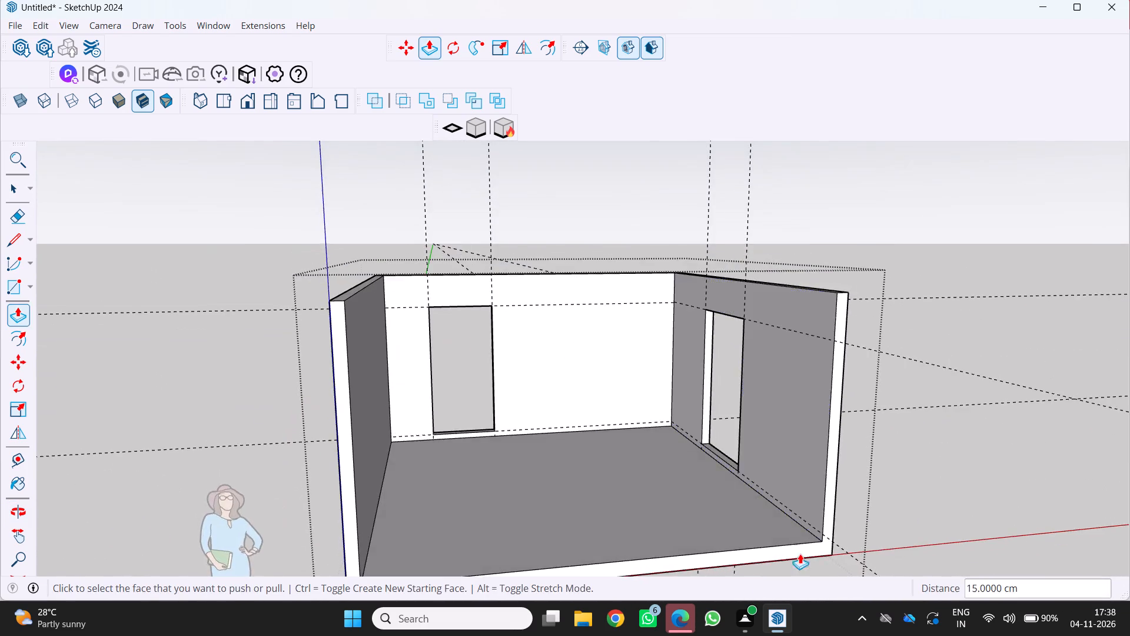
pyautogui.scroll(6, 802, 546)
pyautogui.moveTo(790, 542); pyautogui.dragTo(870, 511, button='middle')
pyautogui.middleClick(870, 511)
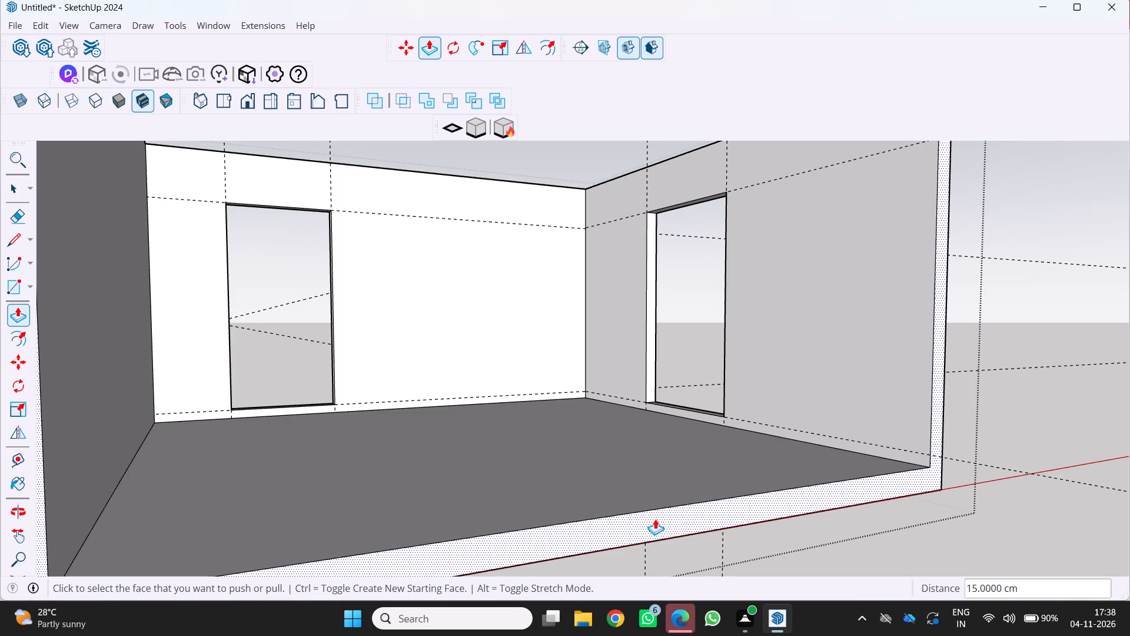
pyautogui.scroll(-2, 708, 478)
pyautogui.moveTo(702, 485); pyautogui.dragTo(702, 528, button='middle')
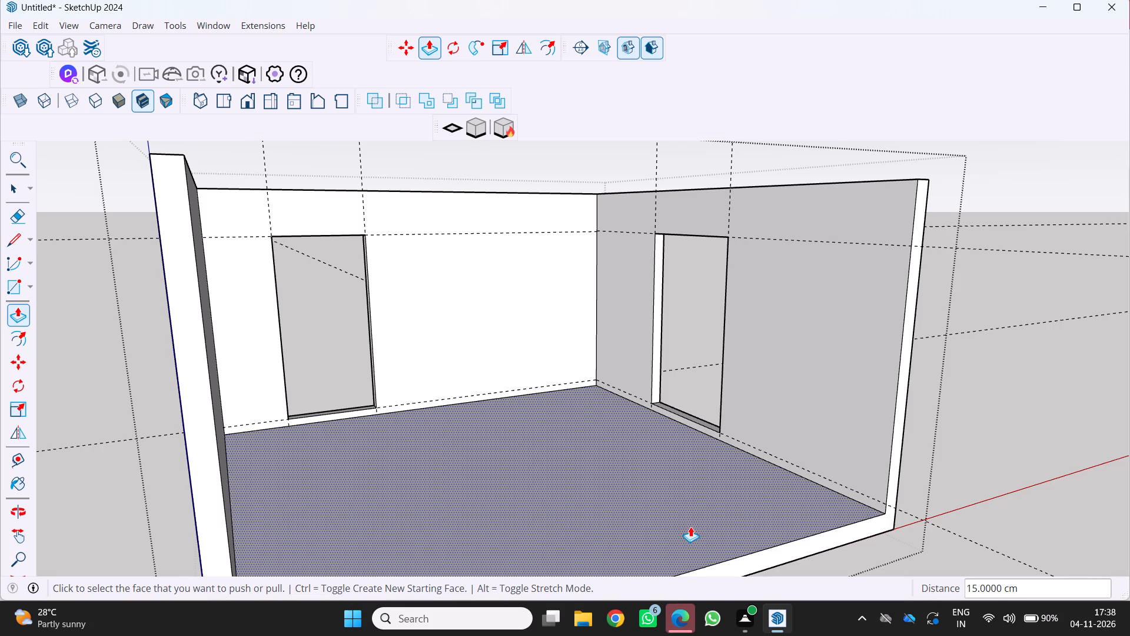
pyautogui.press('F6')
pyautogui.scroll(2, 631, 519)
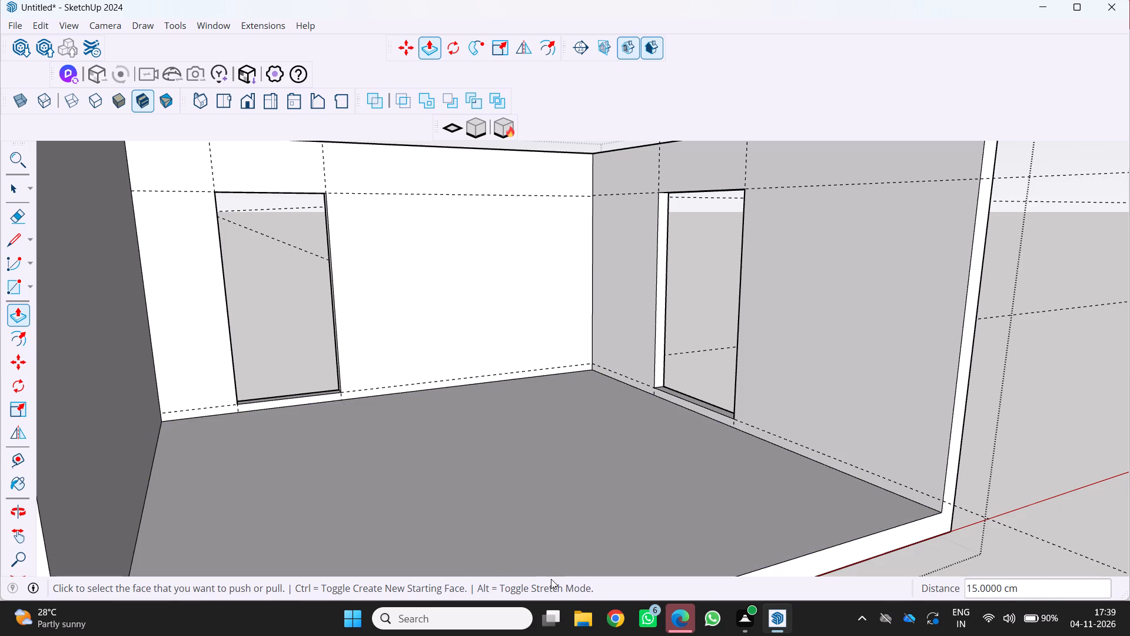
pyautogui.scroll(-3, 388, 598)
# Examine the whole room from all around, including the outer faces of the two walls with openings.
pyautogui.scroll(-8, 398, 624)
pyautogui.scroll(-10, 500, 459)
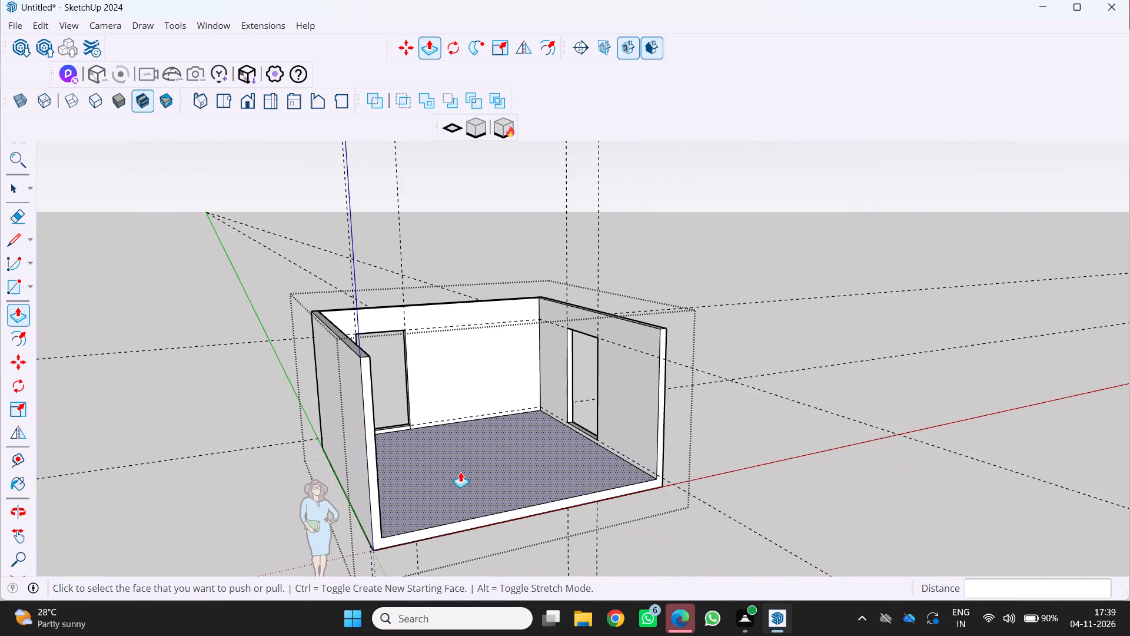
pyautogui.moveTo(450, 475); pyautogui.dragTo(327, 478, button='middle')
pyautogui.scroll(-3, 363, 464)
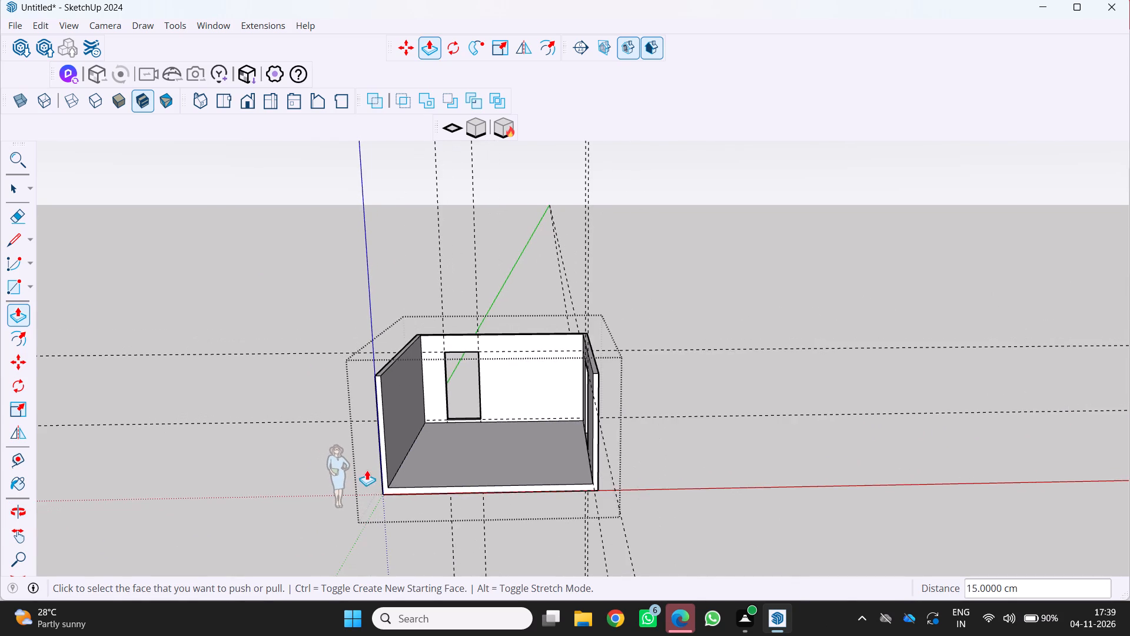
pyautogui.moveTo(367, 471); pyautogui.dragTo(224, 456, button='middle')
pyautogui.middleClick(224, 456)
pyautogui.moveTo(316, 462); pyautogui.dragTo(205, 453, button='middle')
pyautogui.middleClick(204, 453)
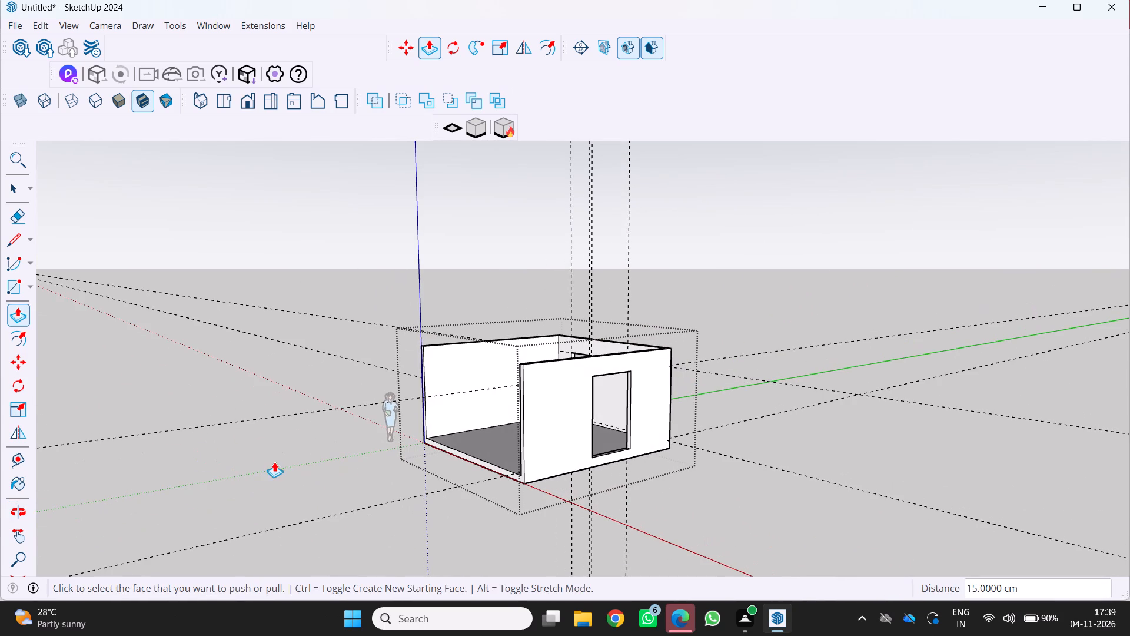
pyautogui.moveTo(265, 460); pyautogui.dragTo(154, 415, button='middle')
pyautogui.moveTo(463, 414); pyautogui.dragTo(722, 541, button='middle')
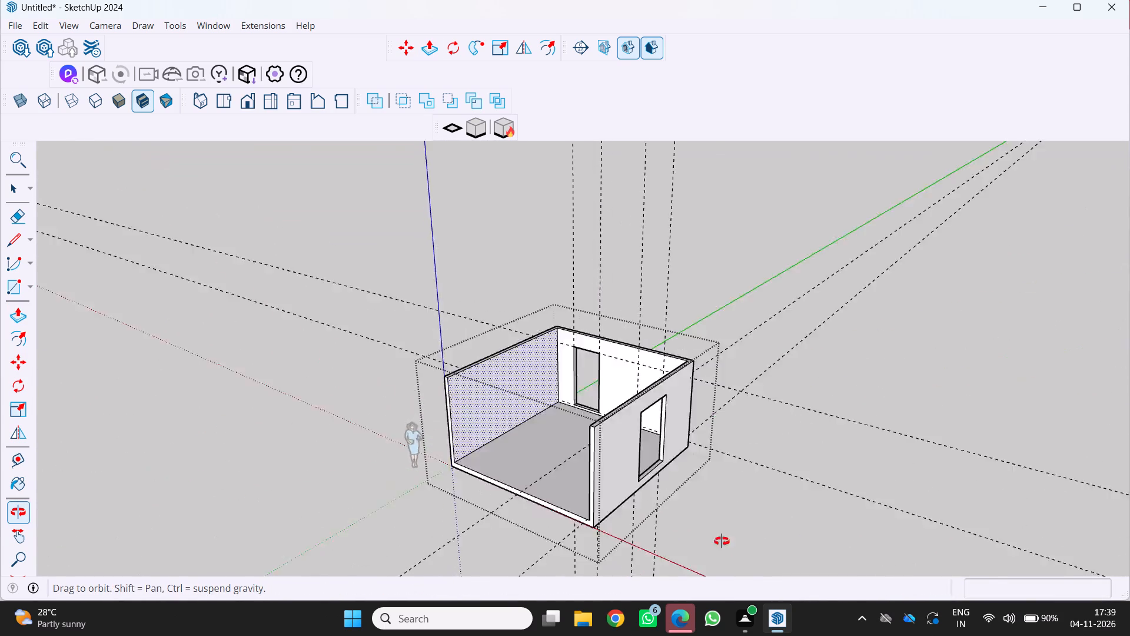
pyautogui.moveTo(722, 541); pyautogui.dragTo(825, 538, button='middle')
pyautogui.middleClick(823, 536)
pyautogui.scroll(-2, 762, 515)
pyautogui.moveTo(589, 472); pyautogui.dragTo(1037, 470, button='middle')
pyautogui.middleClick(1037, 470)
pyautogui.moveTo(503, 483); pyautogui.dragTo(755, 466, button='middle')
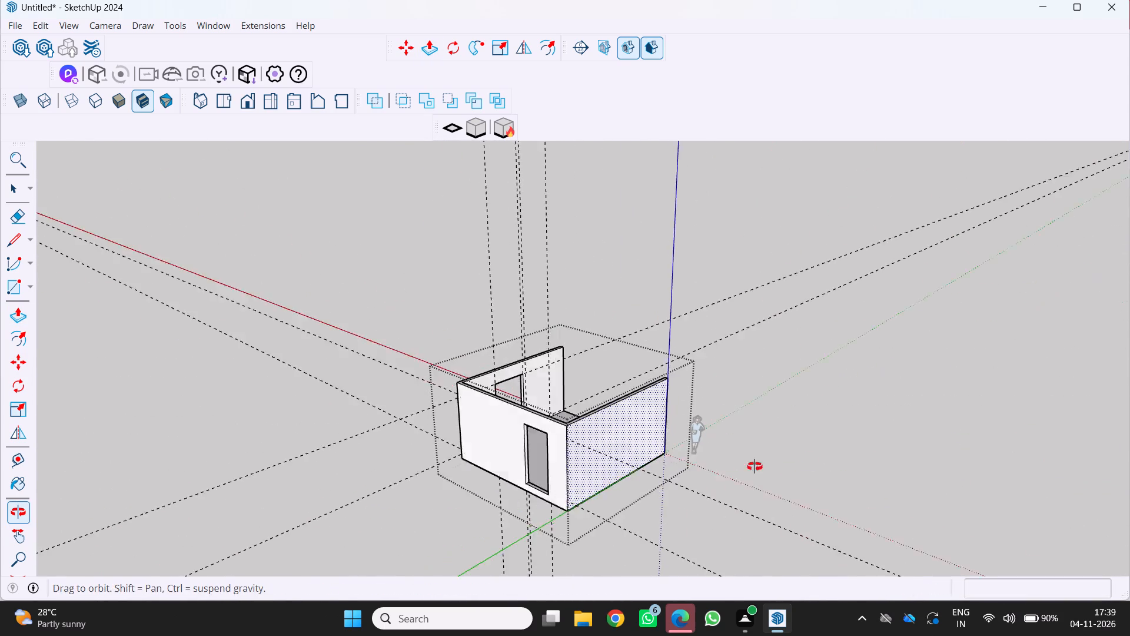
pyautogui.moveTo(755, 466); pyautogui.dragTo(855, 457, button='middle')
pyautogui.middleClick(854, 457)
pyautogui.scroll(2, 608, 477)
pyautogui.moveTo(574, 476); pyautogui.dragTo(619, 479, button='middle')
pyautogui.middleClick(619, 479)
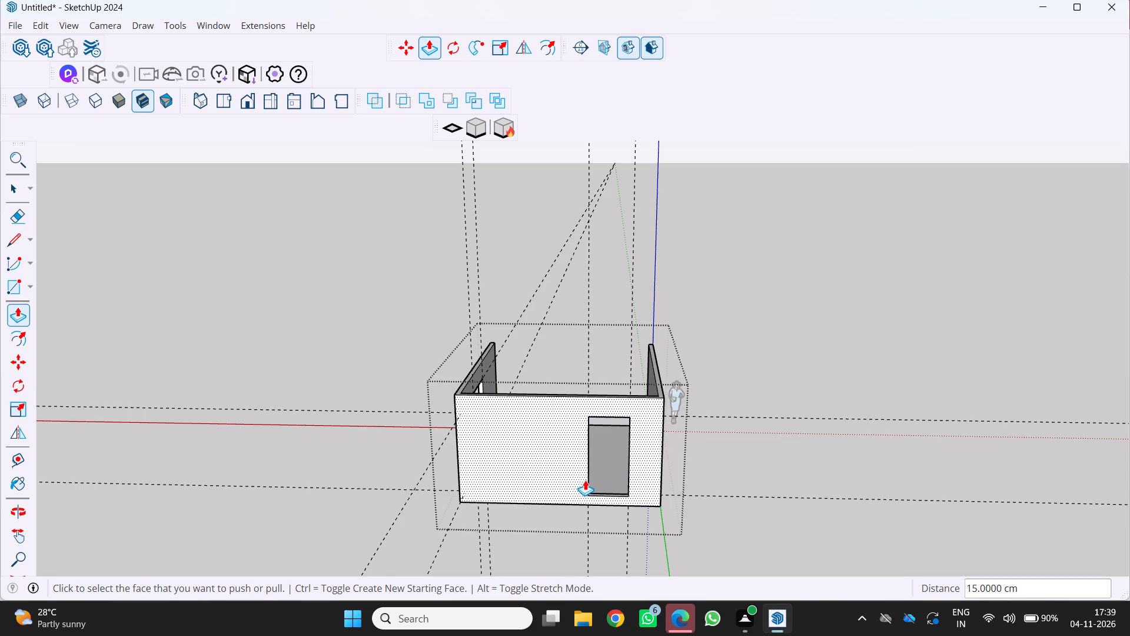
# Draw a 120 by 250 cm rectangle across the back wall's opening, corner to corner on its outer face.
pyautogui.scroll(-1, 604, 450)
pyautogui.moveTo(603, 452); pyautogui.dragTo(563, 429, button='middle')
pyautogui.scroll(3, 566, 422)
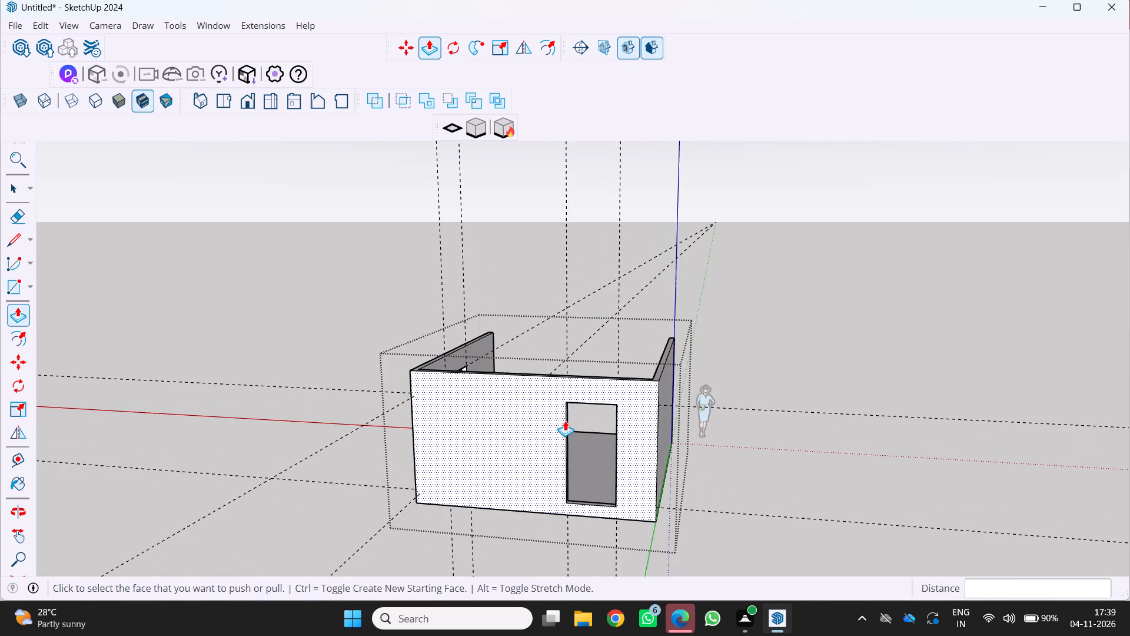
pyautogui.press('r')
pyautogui.click(570, 403)
pyautogui.scroll(1, 628, 550)
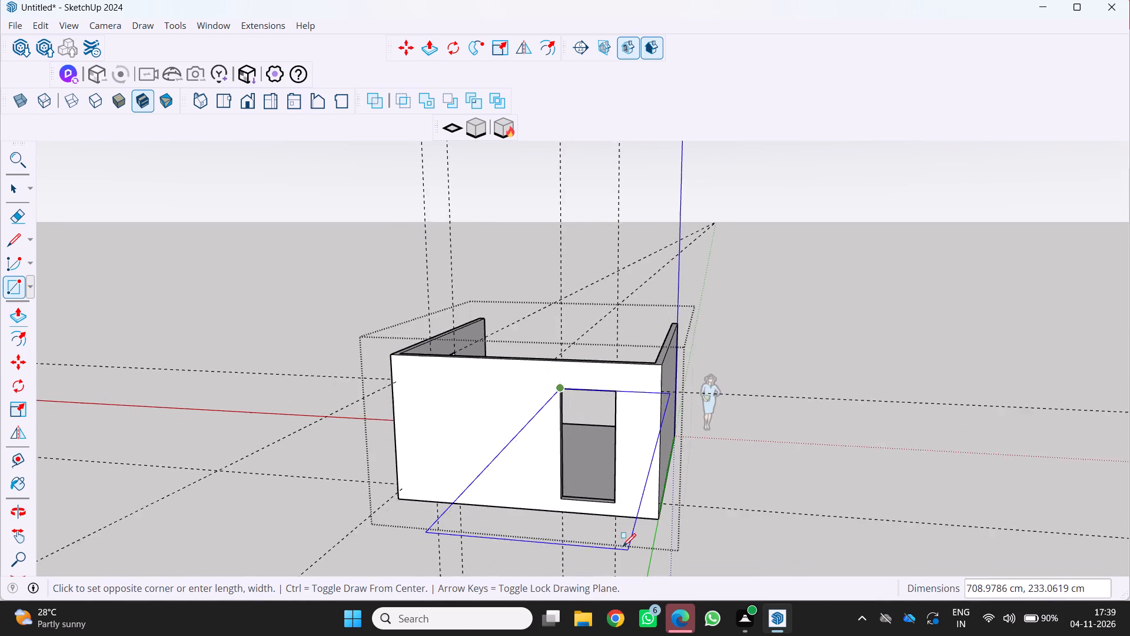
pyautogui.scroll(5, 623, 546)
pyautogui.click(619, 491)
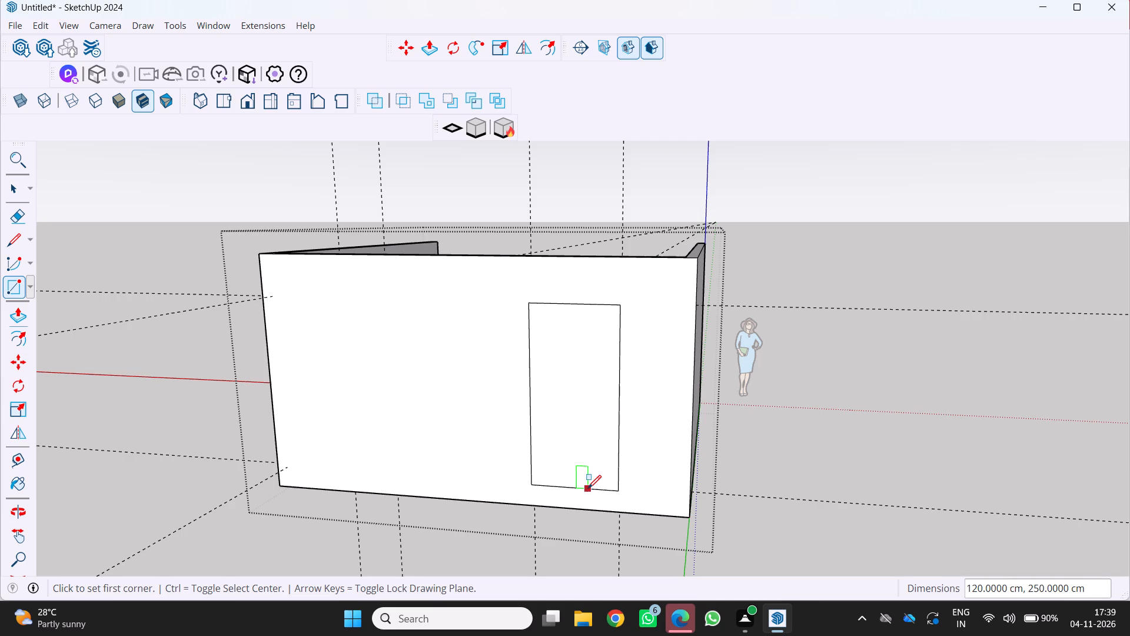
# Make a group of the new rectangle's face and edges.
pyautogui.press('space')
pyautogui.click(586, 455)
pyautogui.click(586, 455)
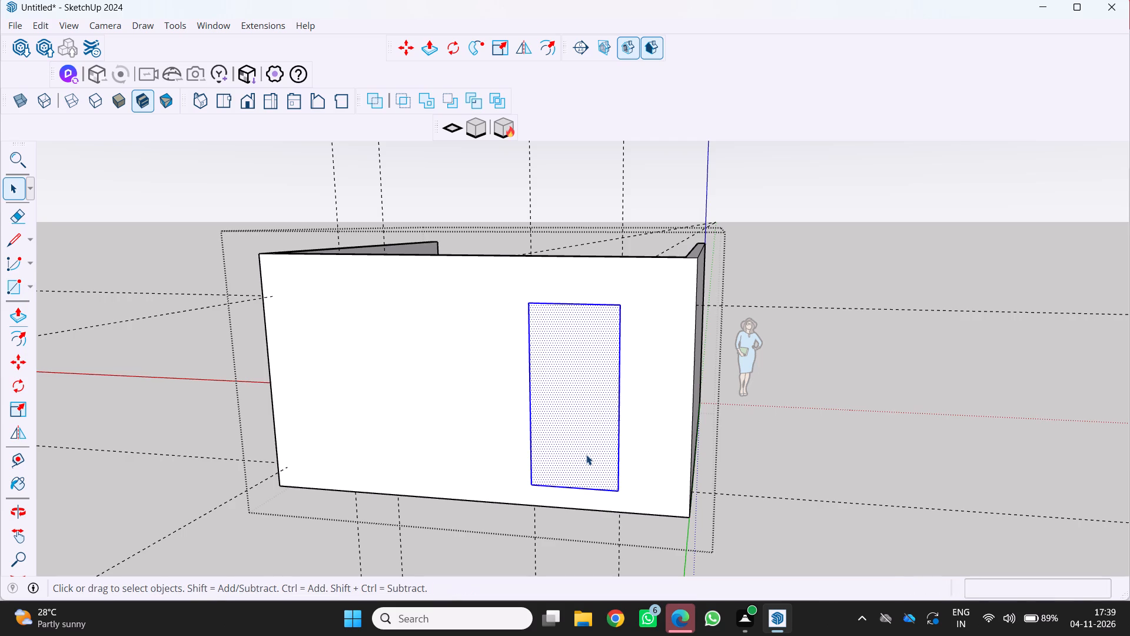
pyautogui.rightClick(586, 455)
pyautogui.click(616, 299)
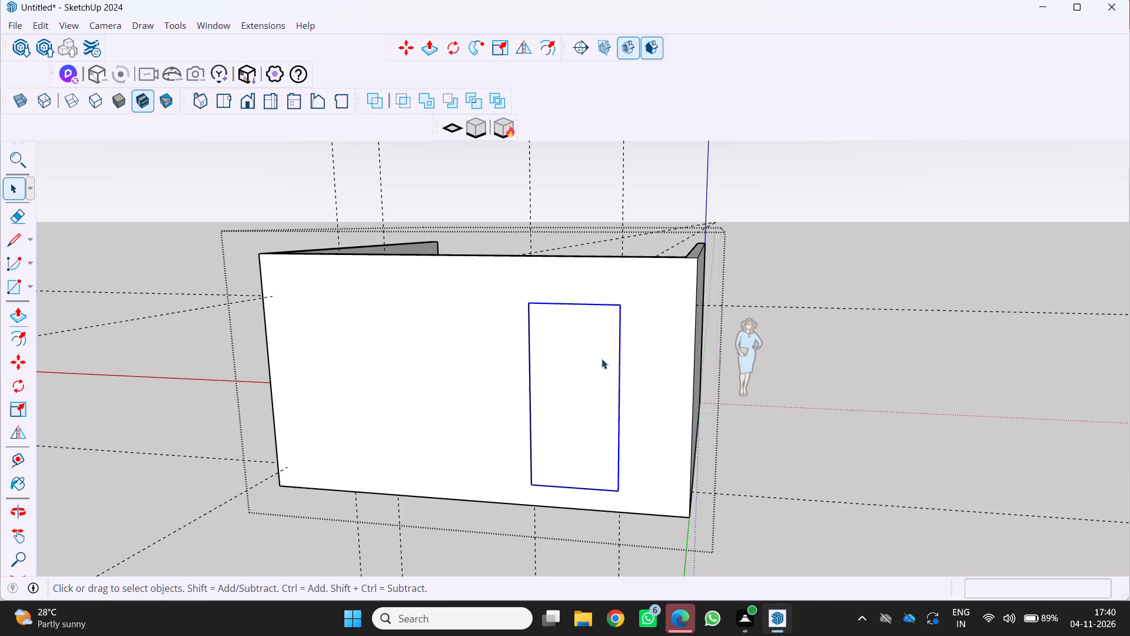
# Open the rectangle's group for editing and select the face inside it.
pyautogui.click(573, 369)
pyautogui.moveTo(574, 369); pyautogui.dragTo(532, 372, button='middle')
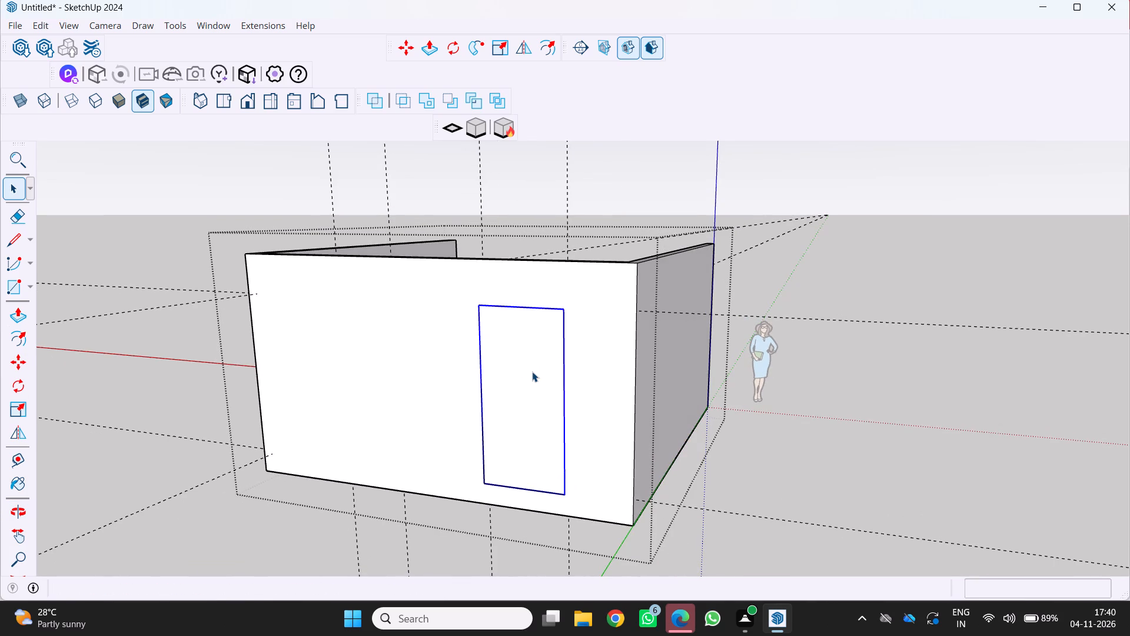
pyautogui.doubleClick(532, 372)
pyautogui.click(532, 372)
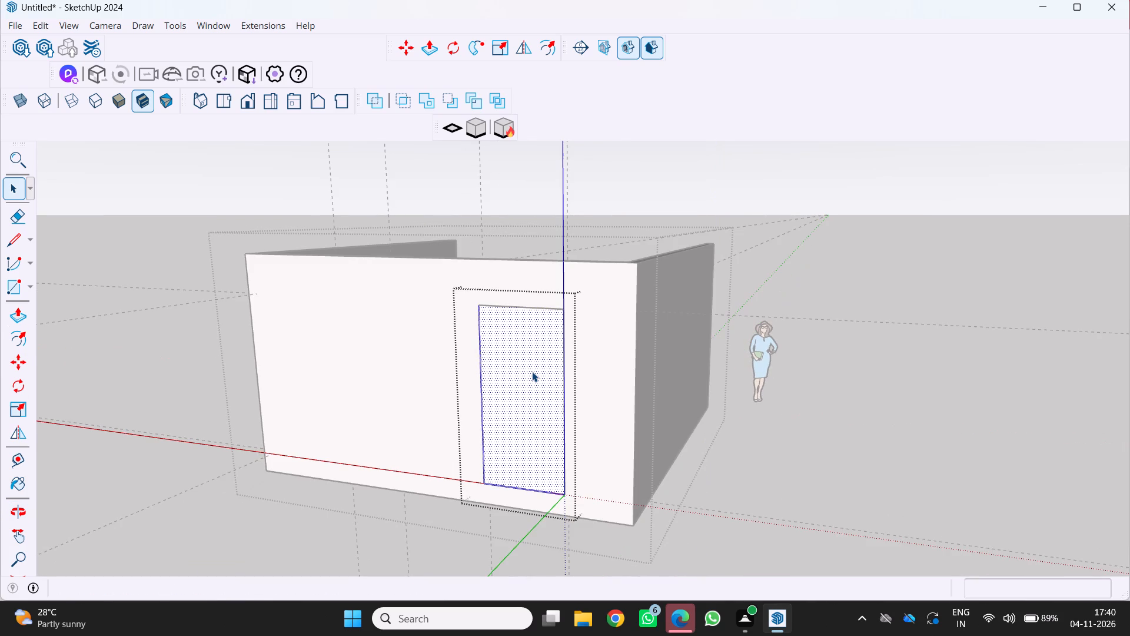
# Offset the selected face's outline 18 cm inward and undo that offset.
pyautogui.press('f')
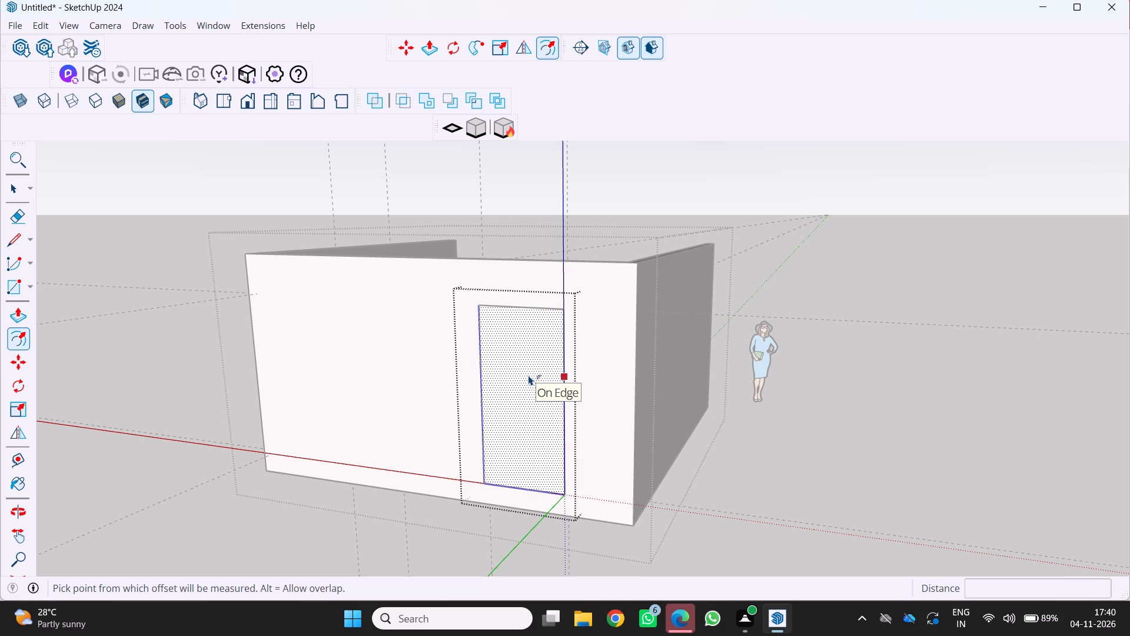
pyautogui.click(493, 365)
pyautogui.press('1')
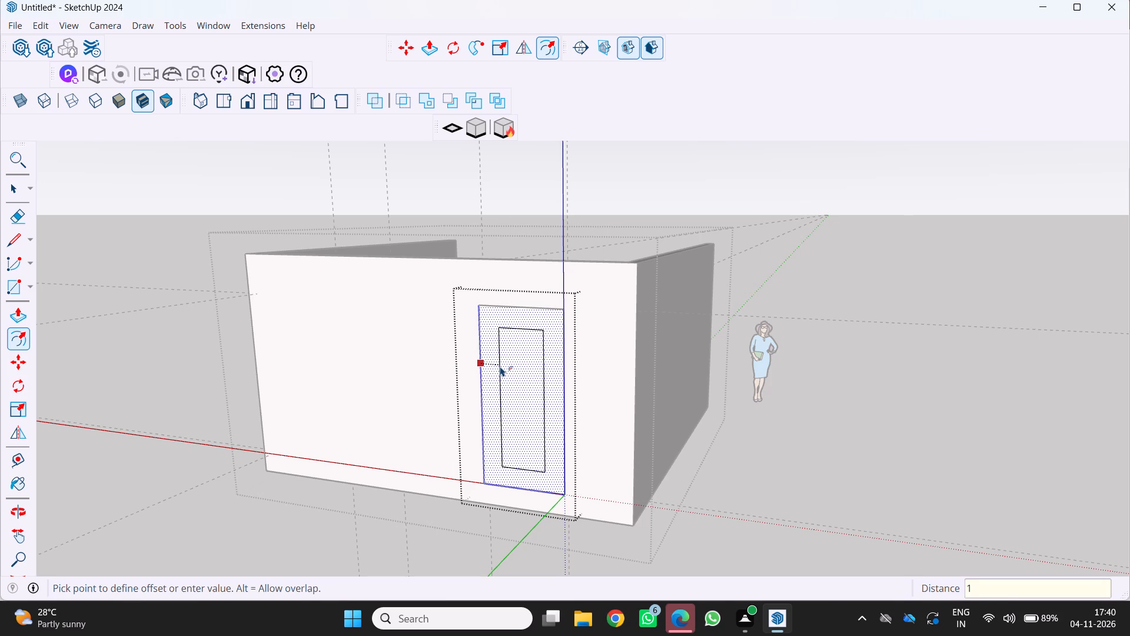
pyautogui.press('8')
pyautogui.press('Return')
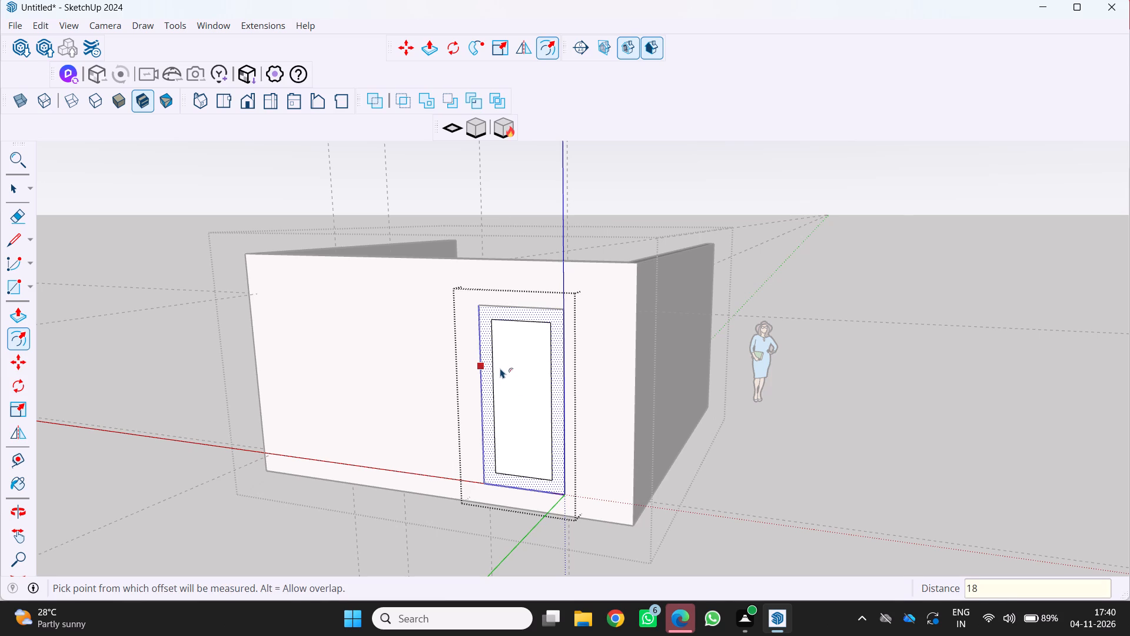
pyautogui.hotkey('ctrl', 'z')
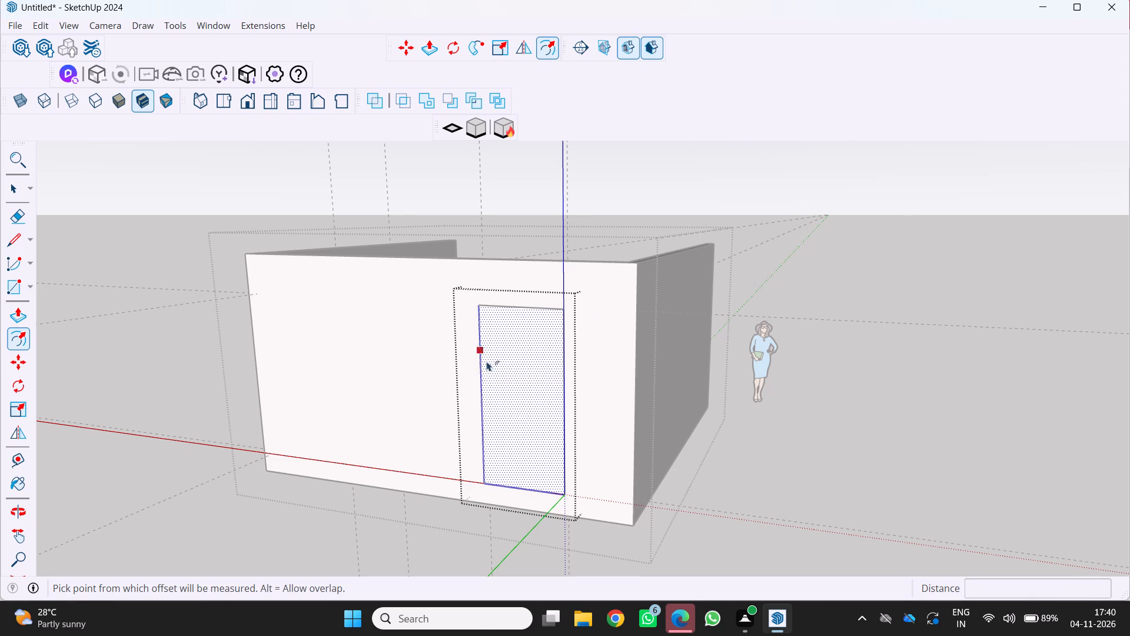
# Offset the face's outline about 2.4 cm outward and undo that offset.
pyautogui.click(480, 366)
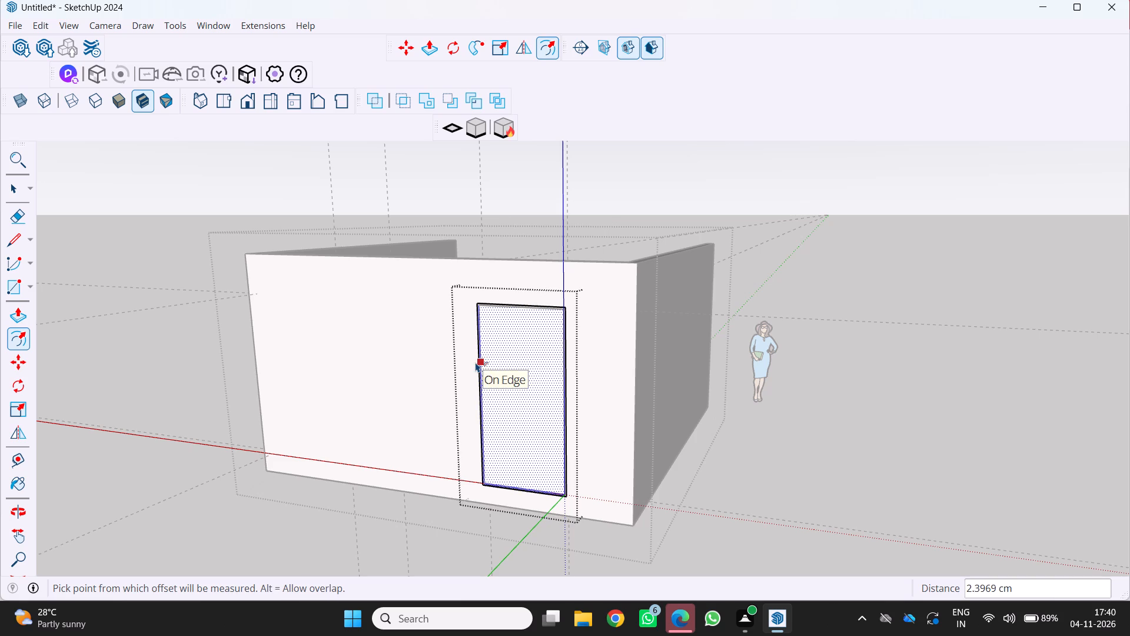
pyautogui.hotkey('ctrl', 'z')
# Offset the face's outline about 4 cm inward to form a narrow frame border.
pyautogui.scroll(4, 471, 355)
pyautogui.moveTo(476, 359); pyautogui.dragTo(507, 380, button='middle')
pyautogui.middleClick(507, 380)
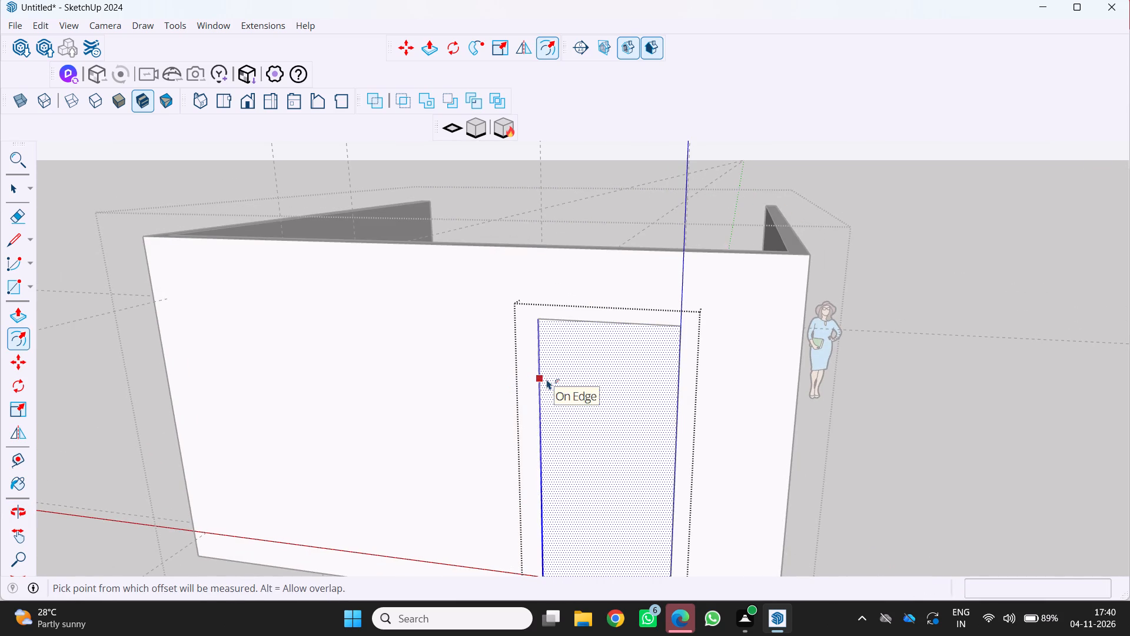
pyautogui.click(547, 379)
pyautogui.scroll(1, 546, 373)
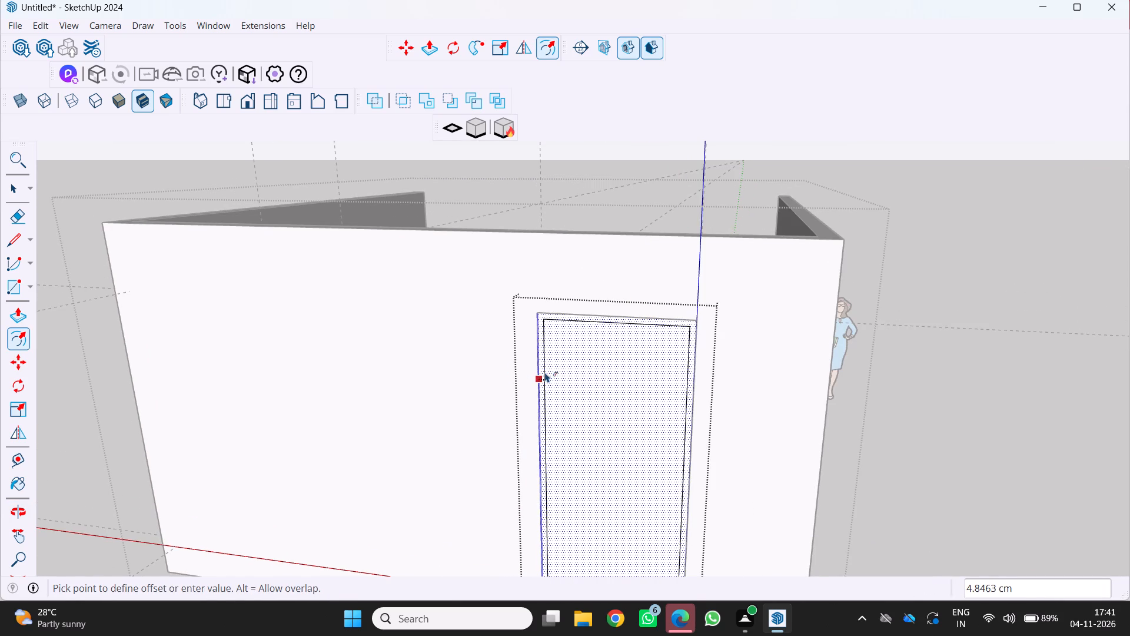
pyautogui.click(543, 368)
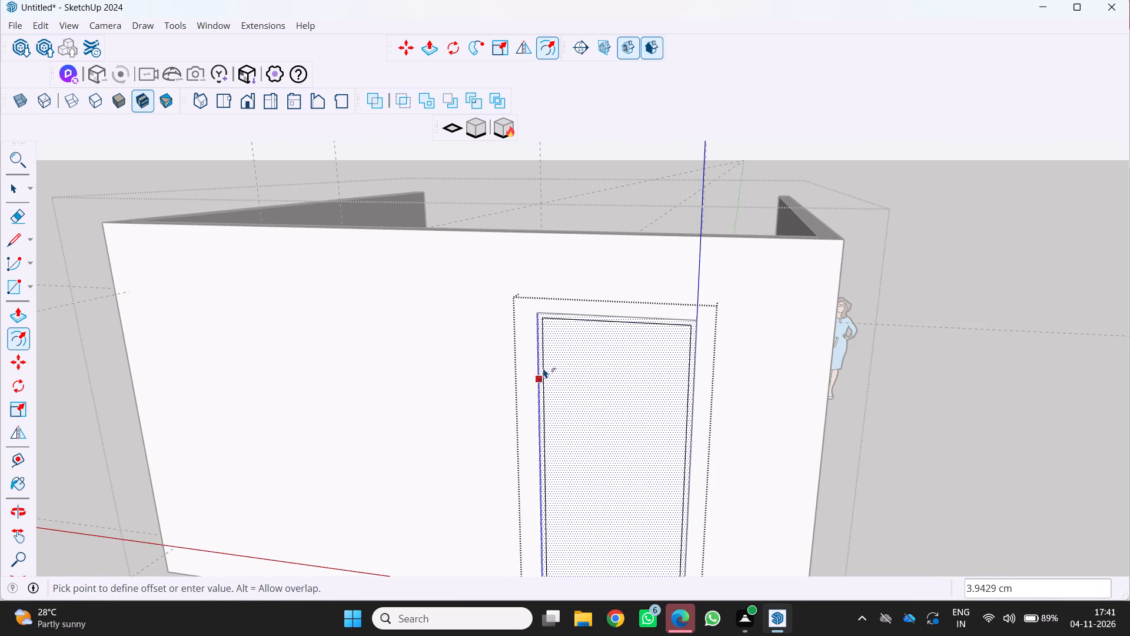
# Push/Pull the narrow frame border 8 cm outward from the wall's outer face.
pyautogui.scroll(-4, 550, 391)
pyautogui.scroll(5, 620, 377)
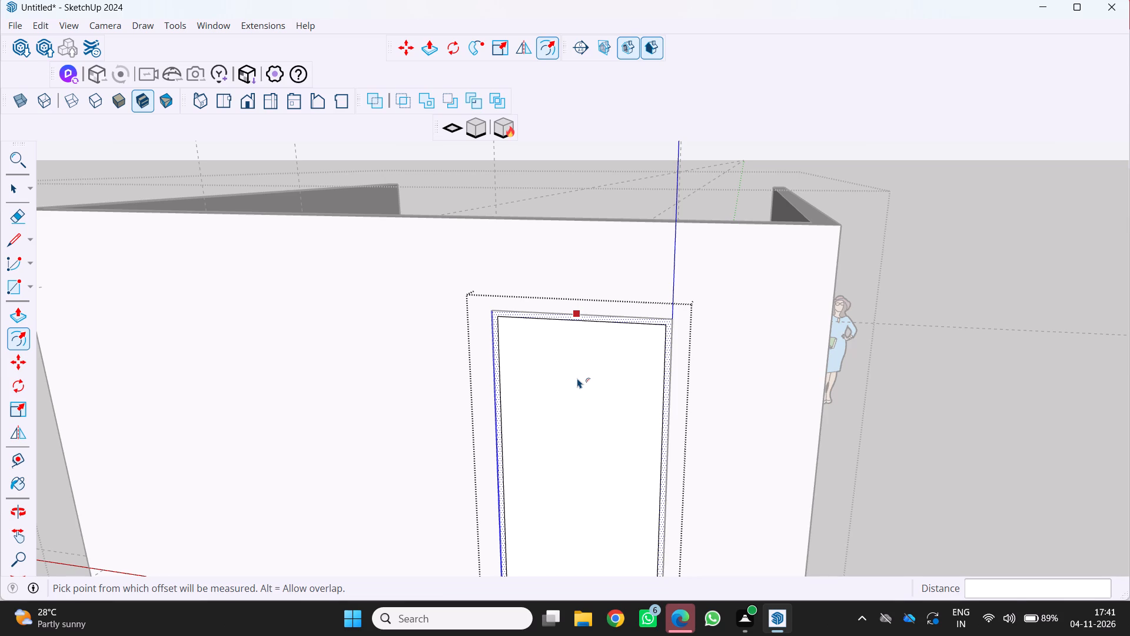
pyautogui.scroll(1, 397, 330)
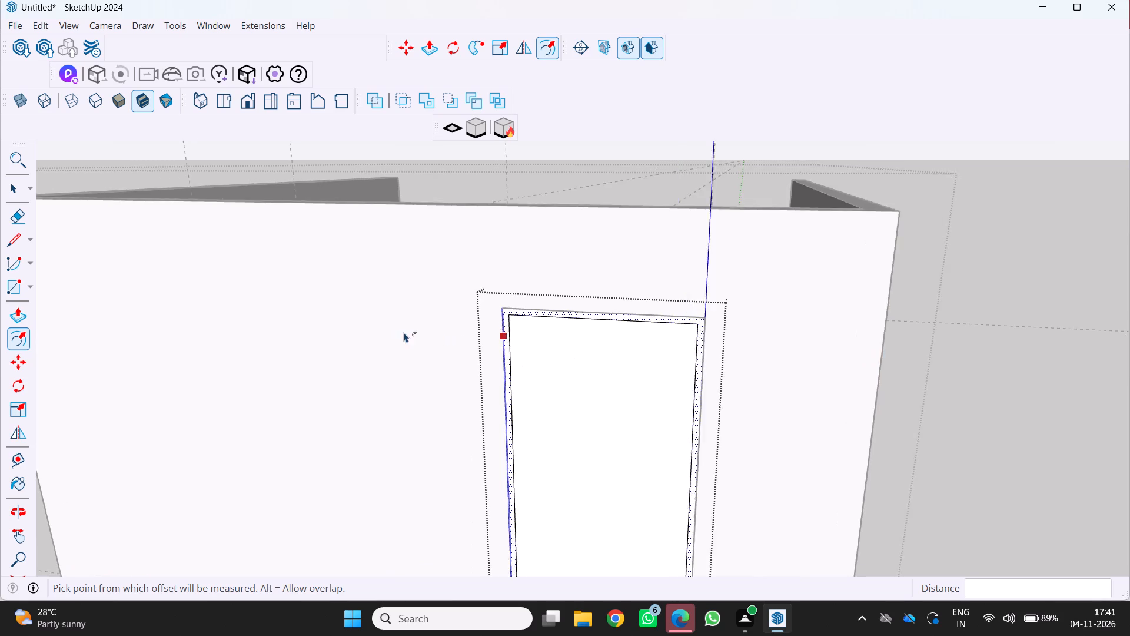
pyautogui.scroll(1, 404, 332)
pyautogui.scroll(1, 458, 339)
pyautogui.moveTo(458, 338); pyautogui.dragTo(454, 353, button='middle')
pyautogui.press('p')
pyautogui.scroll(4, 498, 296)
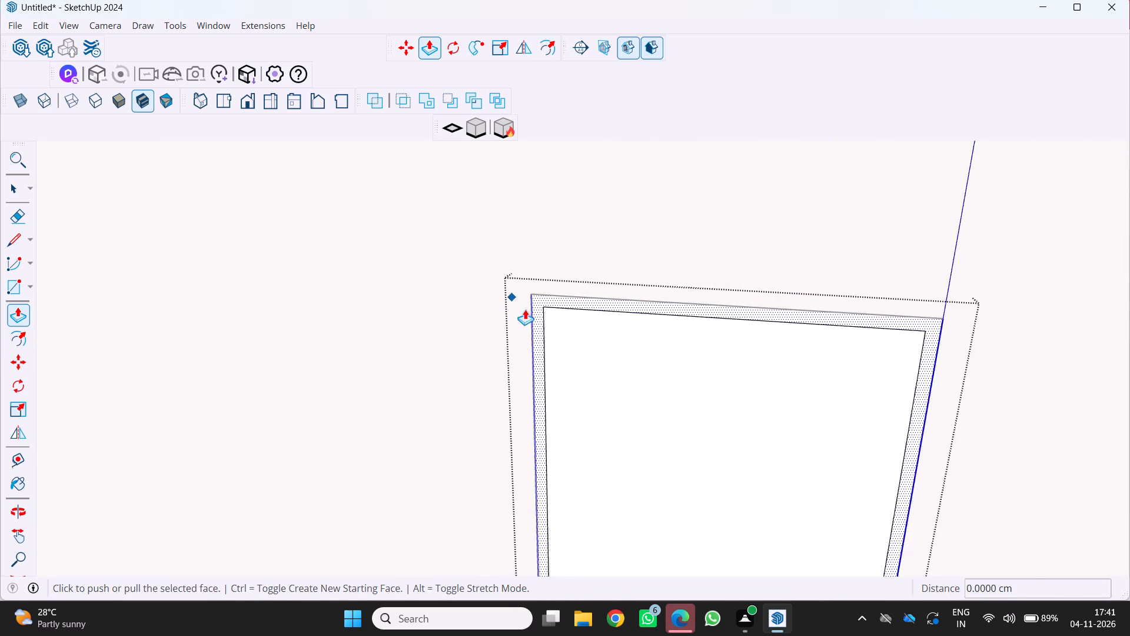
pyautogui.scroll(4, 526, 309)
pyautogui.click(547, 307)
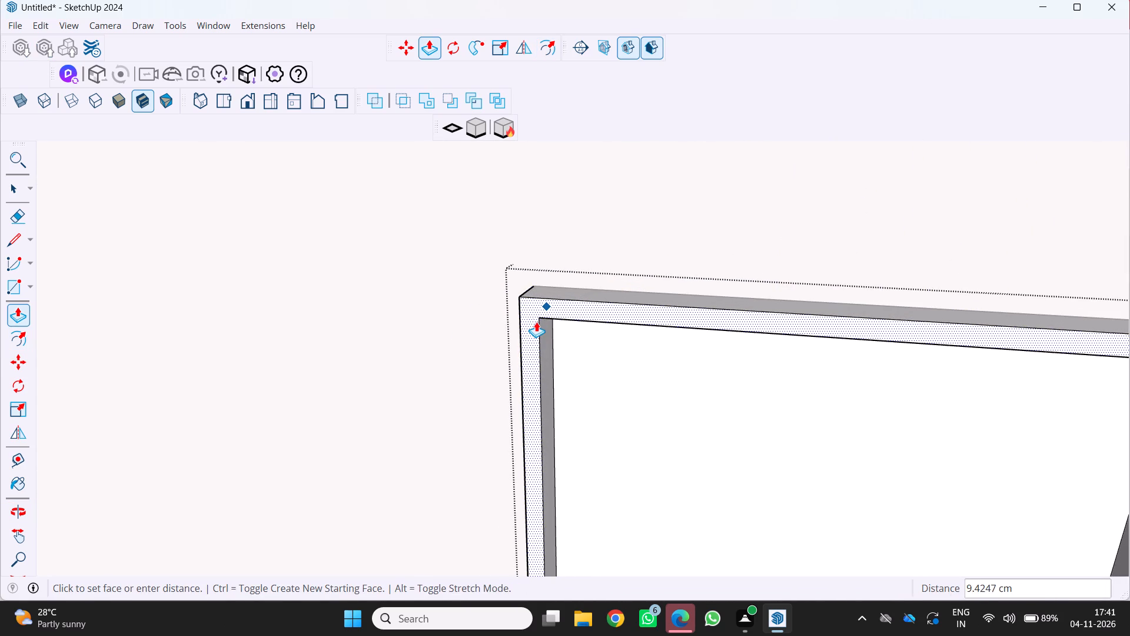
pyautogui.press('8')
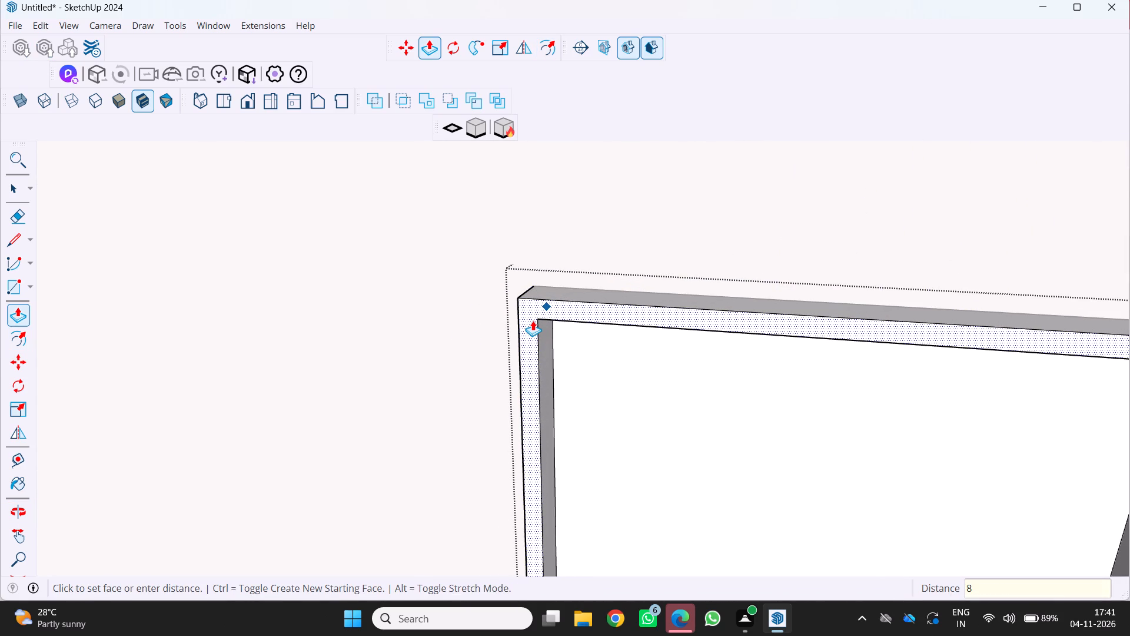
pyautogui.press('Return')
# Delete the inner face inside the frame to leave the opening clear.
pyautogui.scroll(-5, 531, 320)
pyautogui.moveTo(501, 320); pyautogui.dragTo(471, 276, button='middle')
pyautogui.scroll(-8, 471, 276)
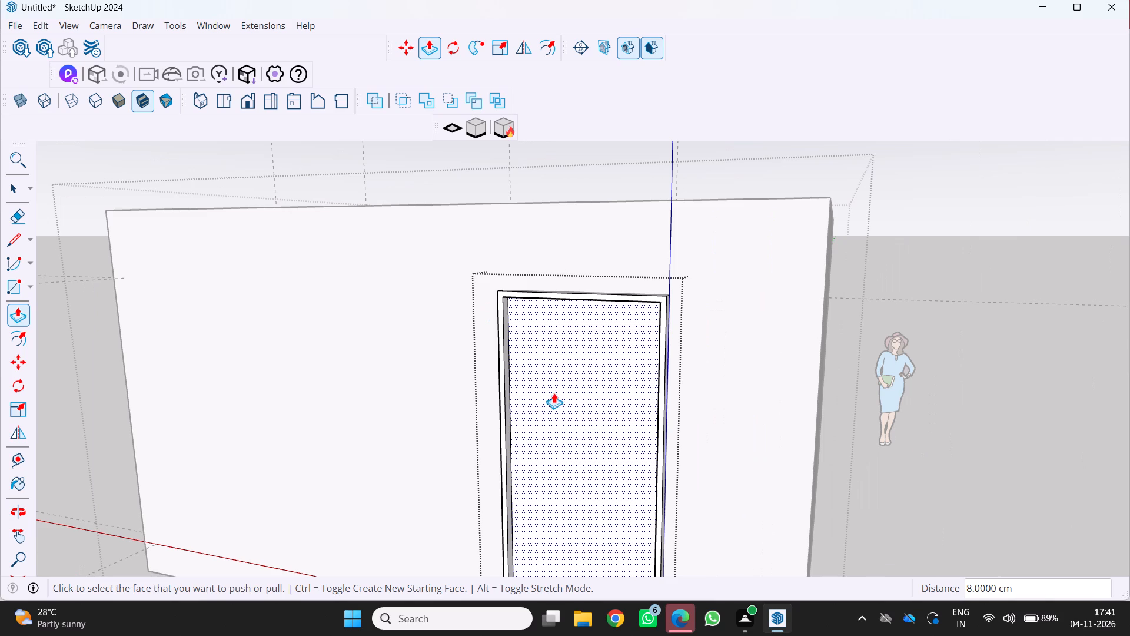
pyautogui.press('Delete')
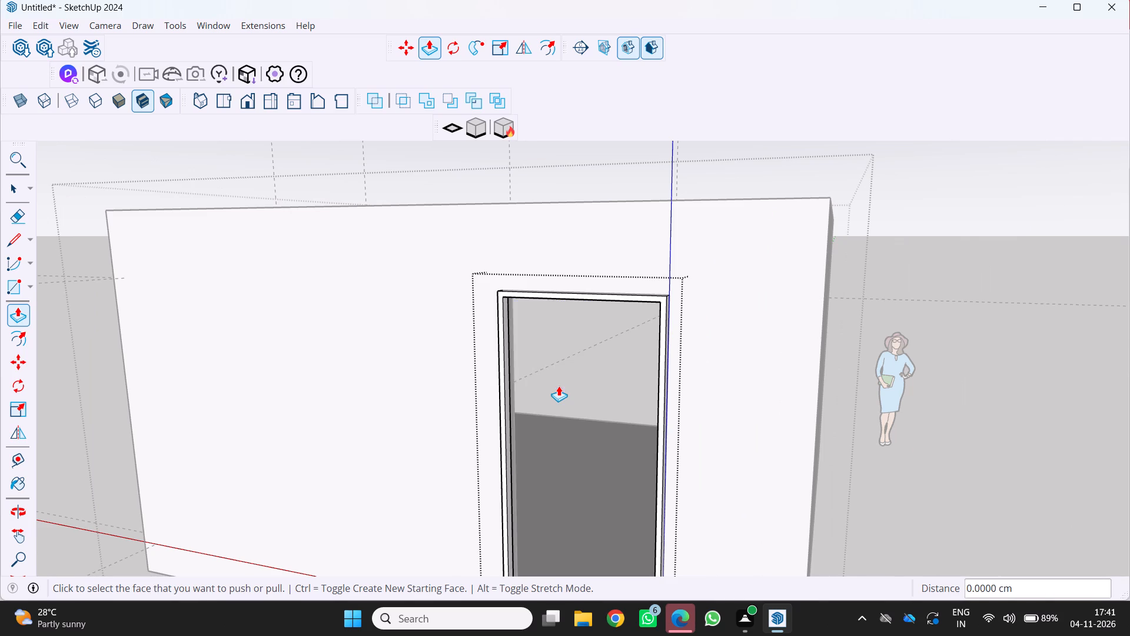
# Move the whole frame inward by its lower outer corner onto the opening's corner, flush with the wall's outer face.
pyautogui.scroll(-5, 576, 350)
pyautogui.moveTo(564, 362); pyautogui.dragTo(589, 371, button='middle')
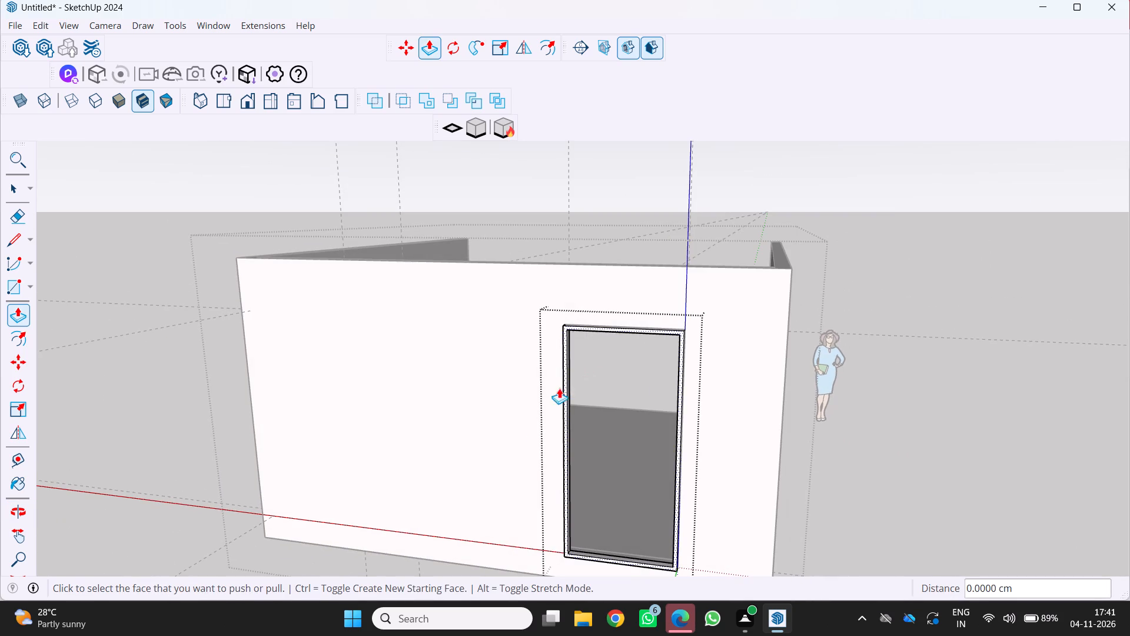
pyautogui.scroll(3, 506, 481)
pyautogui.moveTo(500, 466); pyautogui.dragTo(614, 425, button='middle')
pyautogui.middleClick(611, 425)
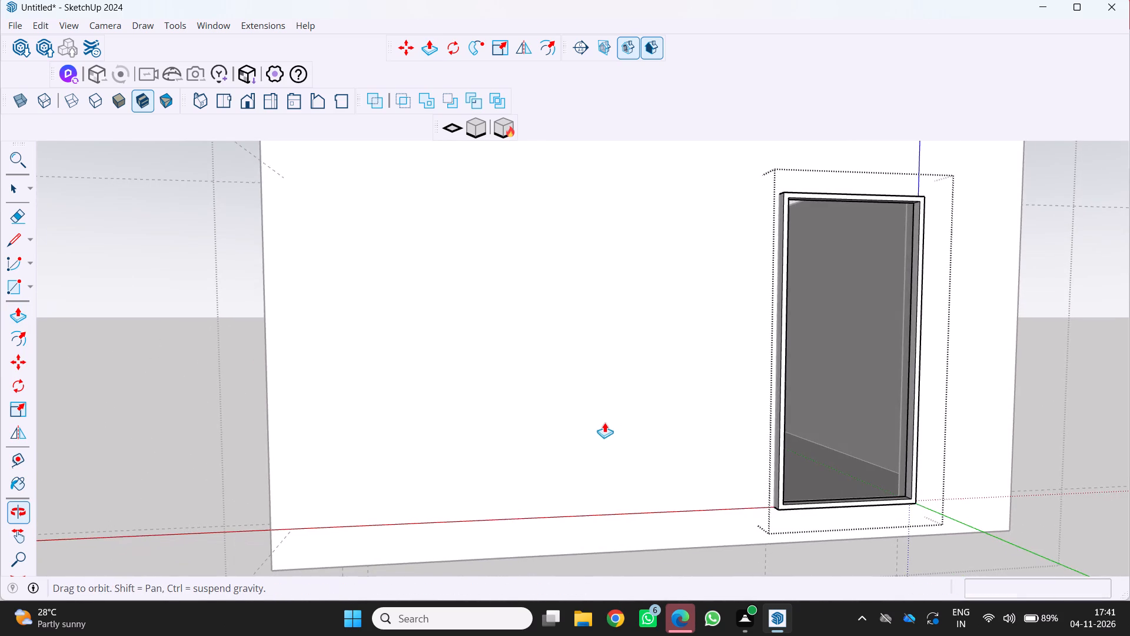
pyautogui.scroll(-6, 601, 420)
pyautogui.moveTo(595, 419); pyautogui.dragTo(519, 446, button='middle')
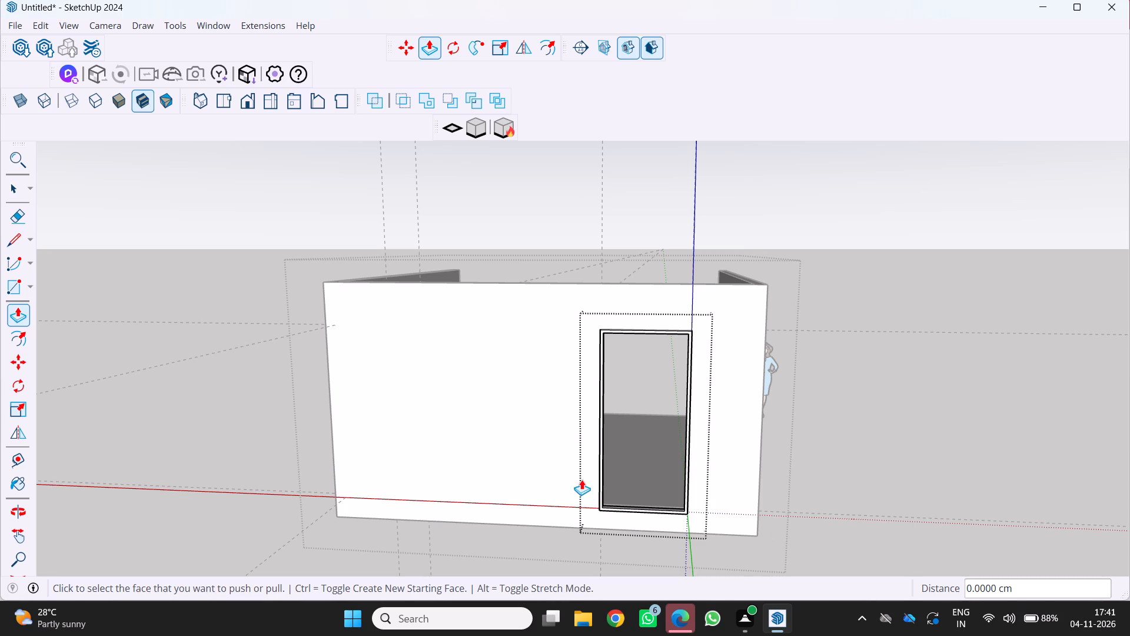
pyautogui.scroll(2, 597, 502)
pyautogui.press('space')
pyautogui.scroll(3, 605, 490)
pyautogui.click(601, 504)
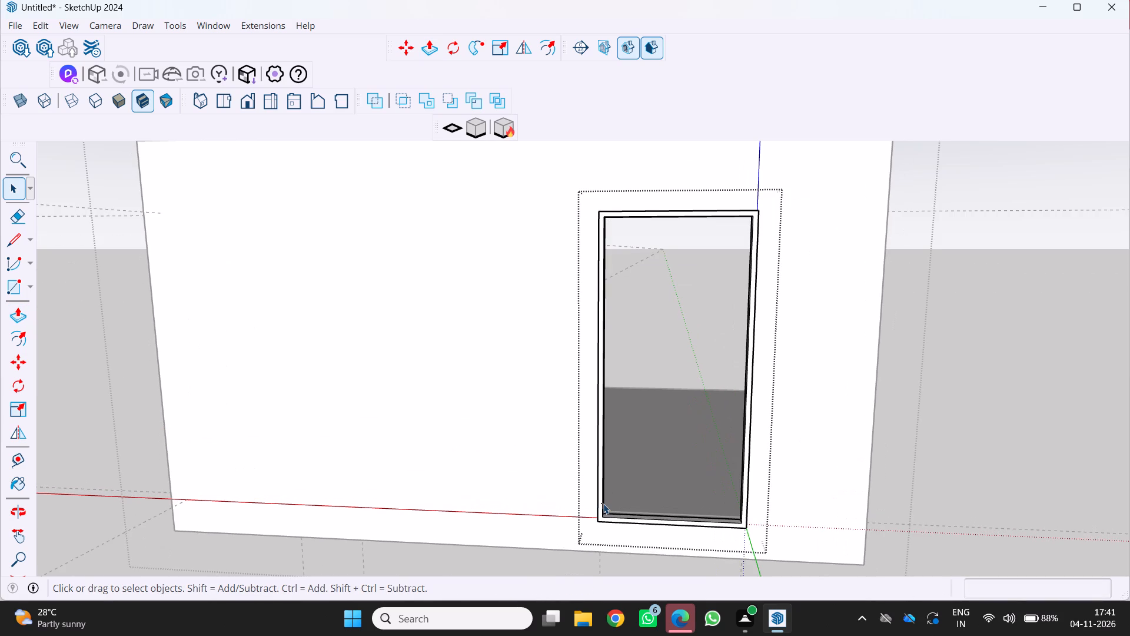
pyautogui.doubleClick(603, 500)
pyautogui.tripleClick(603, 499)
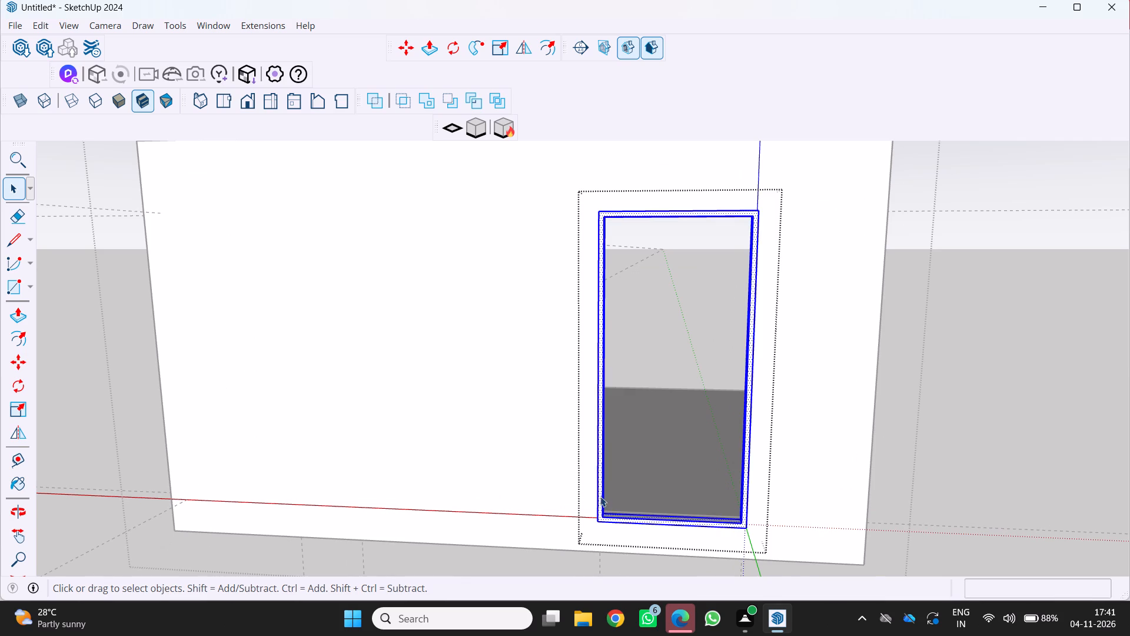
pyautogui.scroll(3, 591, 537)
pyautogui.moveTo(607, 521); pyautogui.dragTo(646, 534, button='middle')
pyautogui.scroll(1, 626, 529)
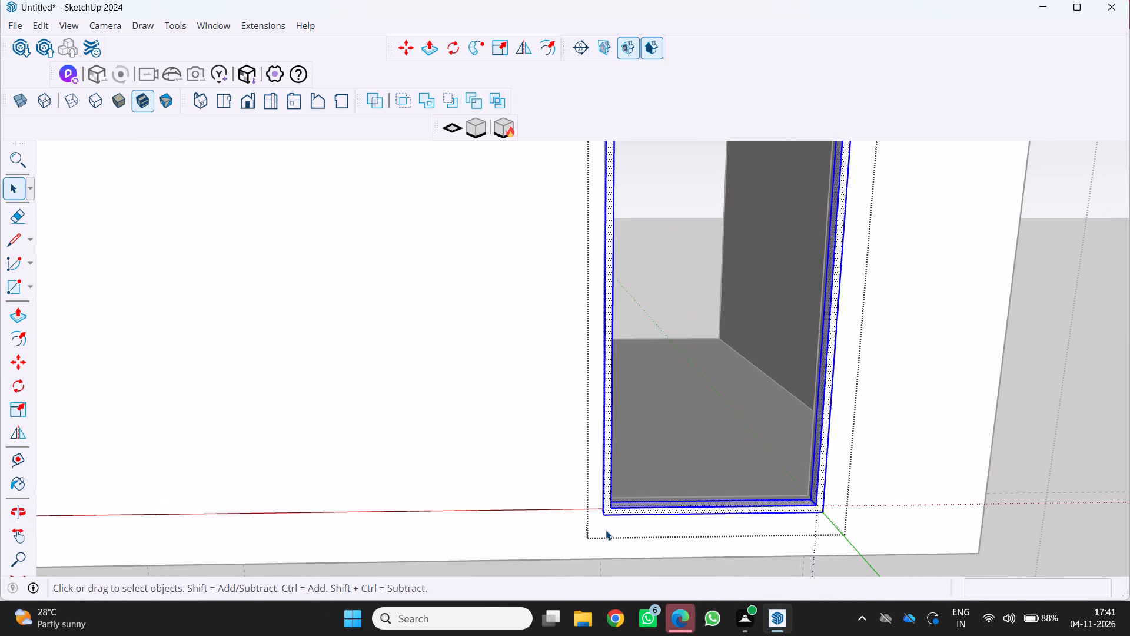
pyautogui.press('m')
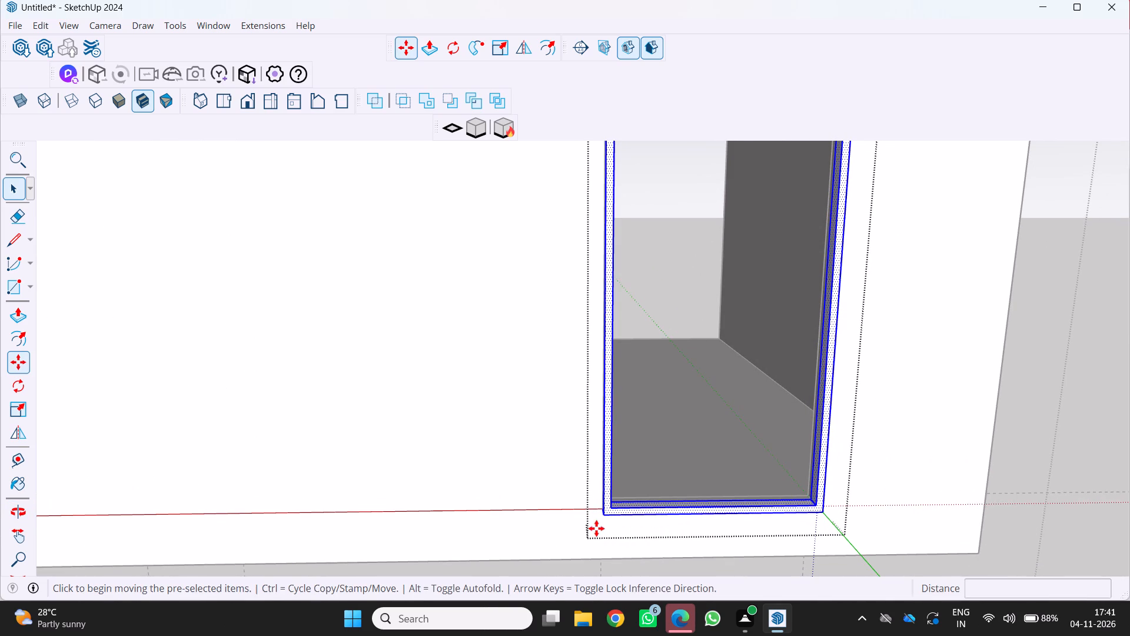
pyautogui.scroll(7, 597, 528)
pyautogui.click(620, 501)
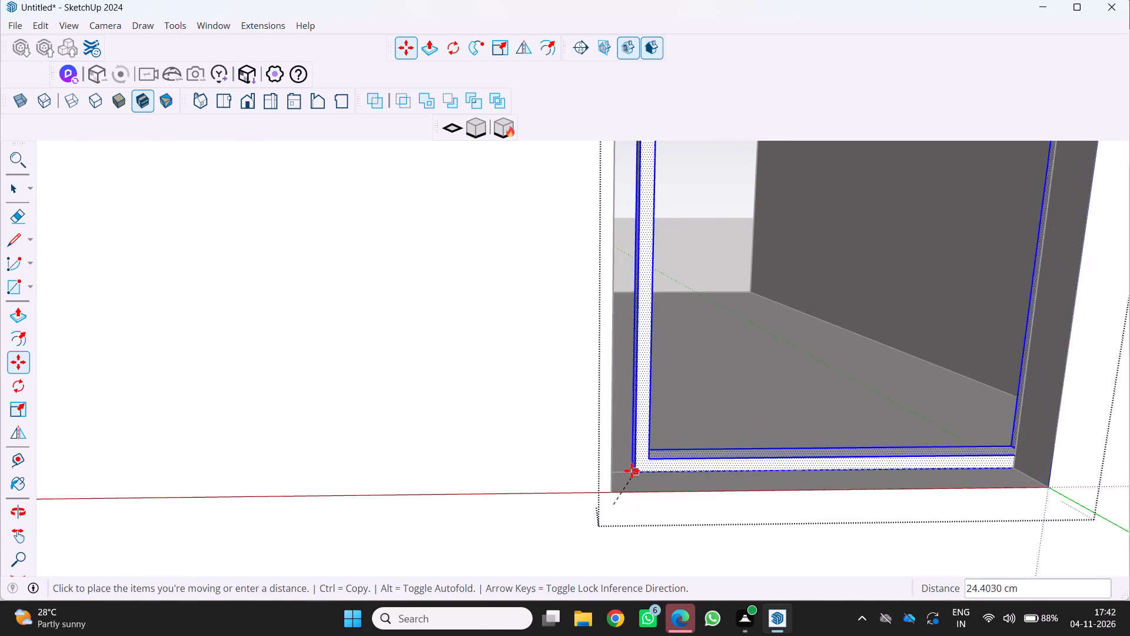
pyautogui.scroll(4, 616, 479)
pyautogui.moveTo(604, 492); pyautogui.dragTo(473, 498, button='middle')
pyautogui.middleClick(473, 498)
pyautogui.scroll(3, 592, 488)
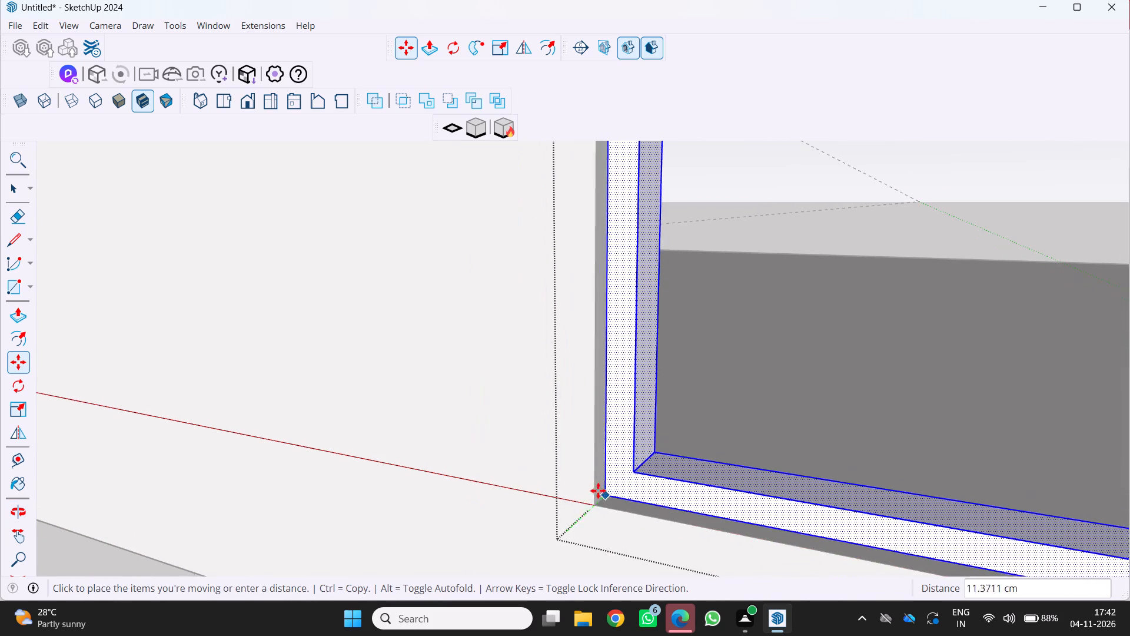
pyautogui.moveTo(587, 510); pyautogui.dragTo(573, 519)
pyautogui.scroll(-16, 522, 527)
pyautogui.scroll(-3, 534, 476)
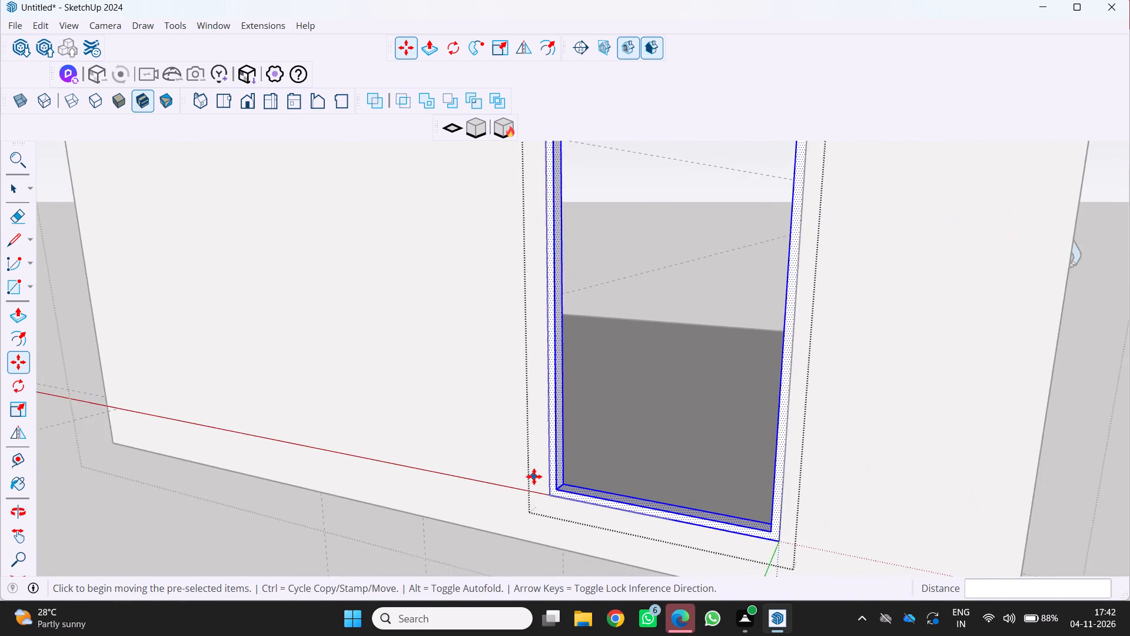
pyautogui.scroll(-6, 534, 476)
pyautogui.moveTo(533, 476); pyautogui.dragTo(611, 437, button='middle')
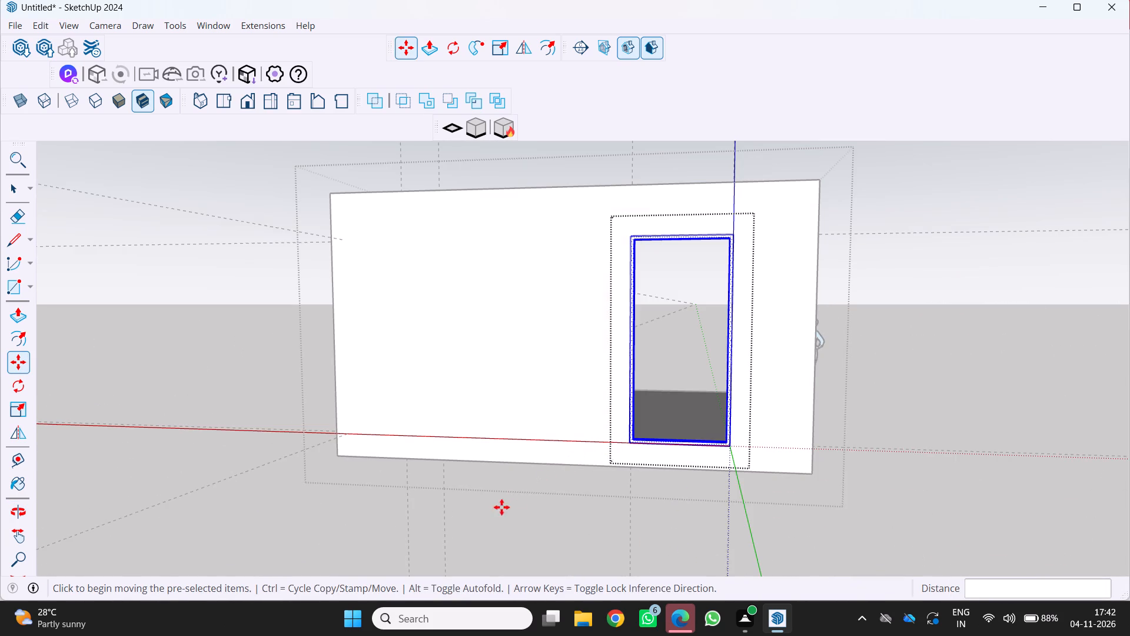
pyautogui.press('space')
pyautogui.click(500, 506)
# Examine the frame's fit in the wall opening from several angles.
pyautogui.moveTo(506, 501); pyautogui.dragTo(462, 539, button='middle')
pyautogui.scroll(4, 622, 453)
pyautogui.moveTo(611, 439); pyautogui.dragTo(596, 455, button='middle')
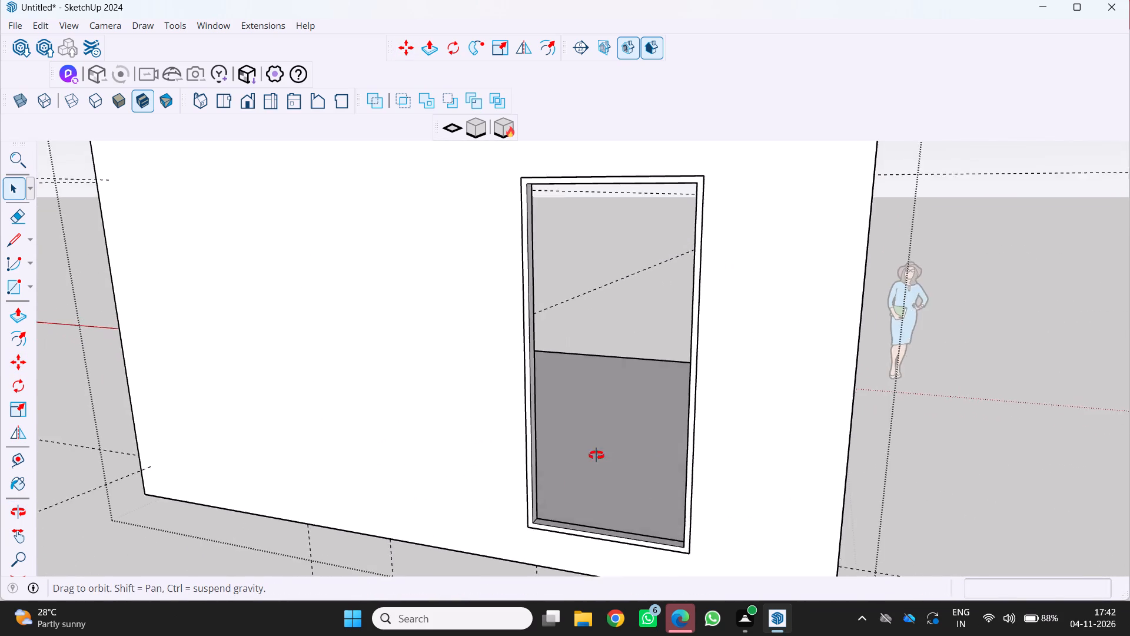
pyautogui.moveTo(596, 455); pyautogui.dragTo(520, 492, button='middle')
pyautogui.middleClick(520, 492)
pyautogui.scroll(-1, 520, 492)
pyautogui.scroll(3, 254, 423)
pyautogui.moveTo(290, 386); pyautogui.dragTo(411, 382, button='middle')
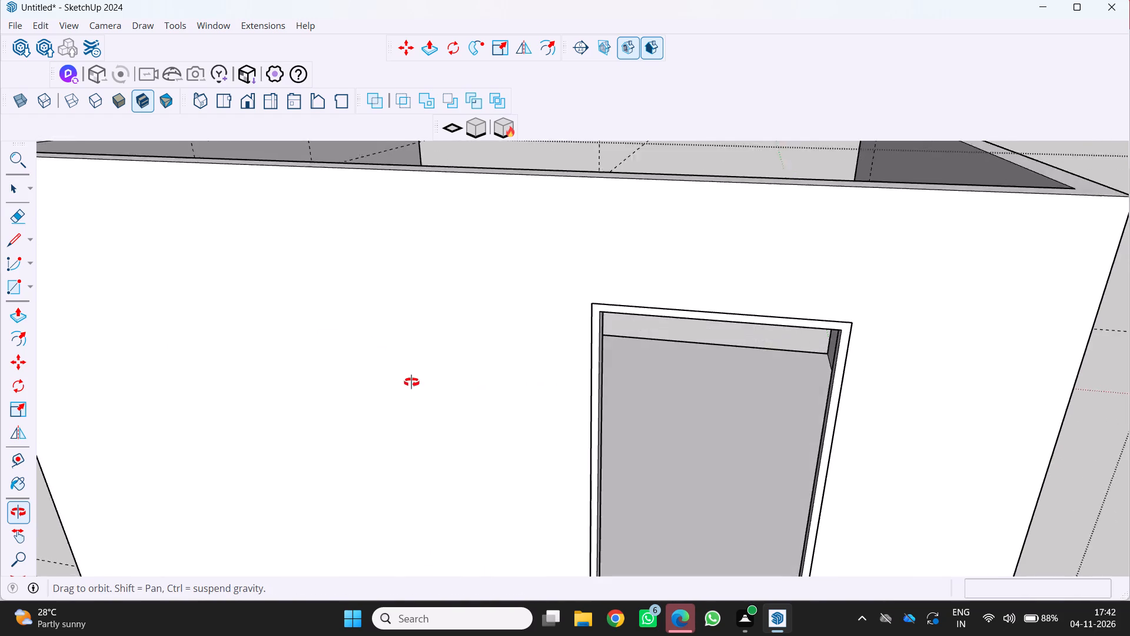
pyautogui.moveTo(411, 382); pyautogui.dragTo(411, 379, button='middle')
pyautogui.middleClick(411, 379)
pyautogui.middleClick(411, 379)
pyautogui.scroll(-5, 403, 376)
pyautogui.scroll(-5, 442, 409)
pyautogui.moveTo(436, 407); pyautogui.dragTo(439, 371, button='middle')
pyautogui.middleClick(440, 370)
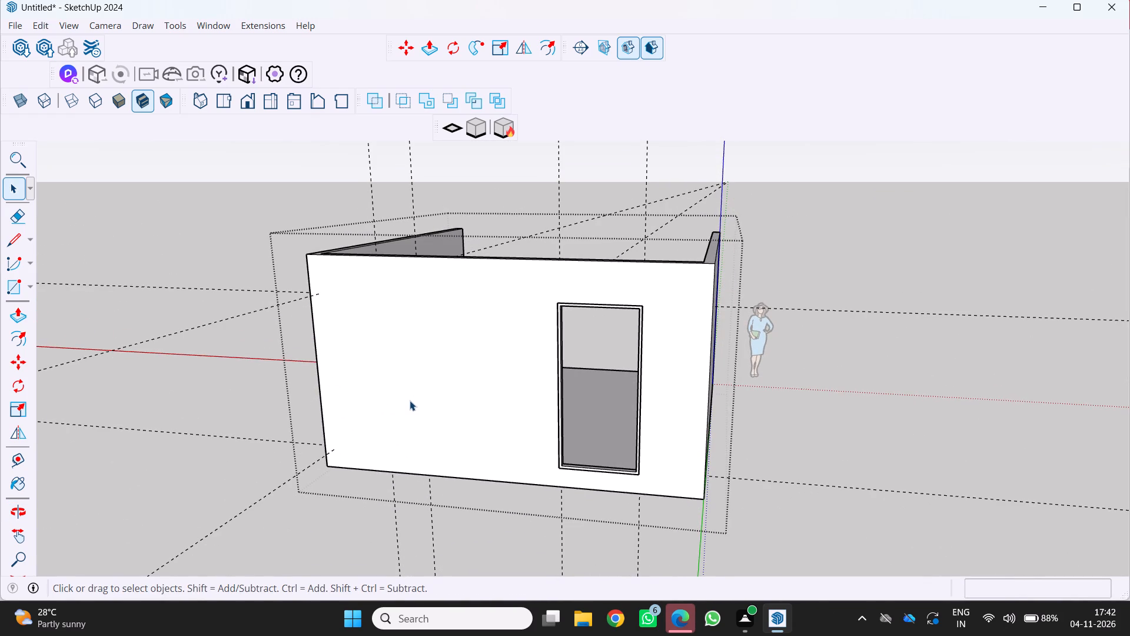
pyautogui.scroll(-5, 404, 401)
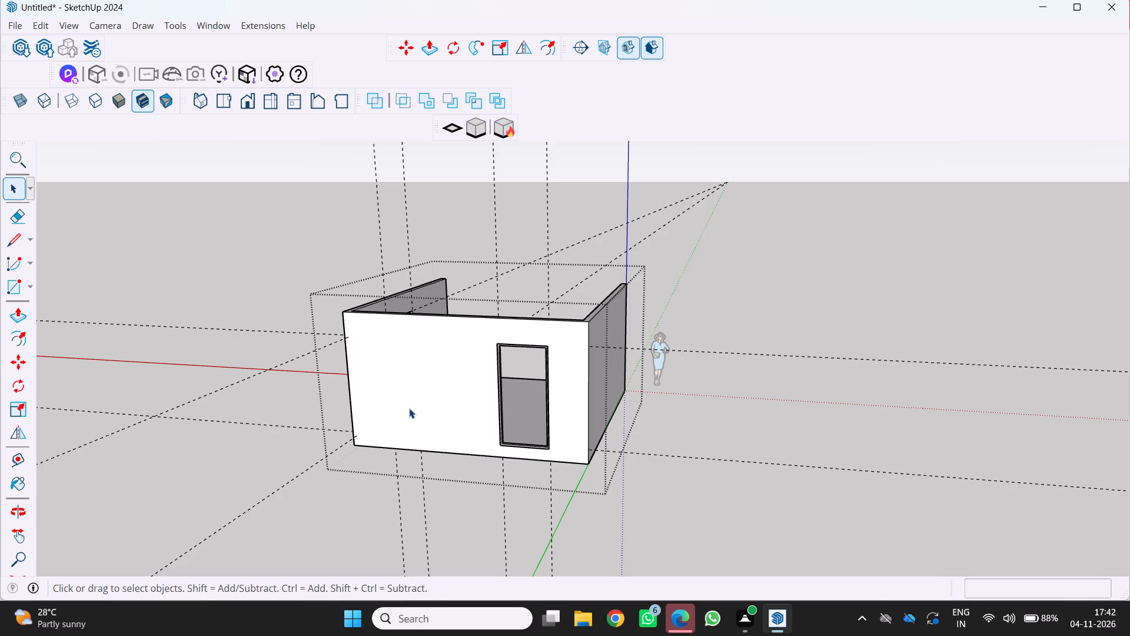
# Draw a rectangle filling the frame's clear opening, from its inner upper corner to the diagonally opposite inner lower corner.
pyautogui.scroll(9, 523, 359)
pyautogui.moveTo(483, 369); pyautogui.dragTo(488, 319, button='middle')
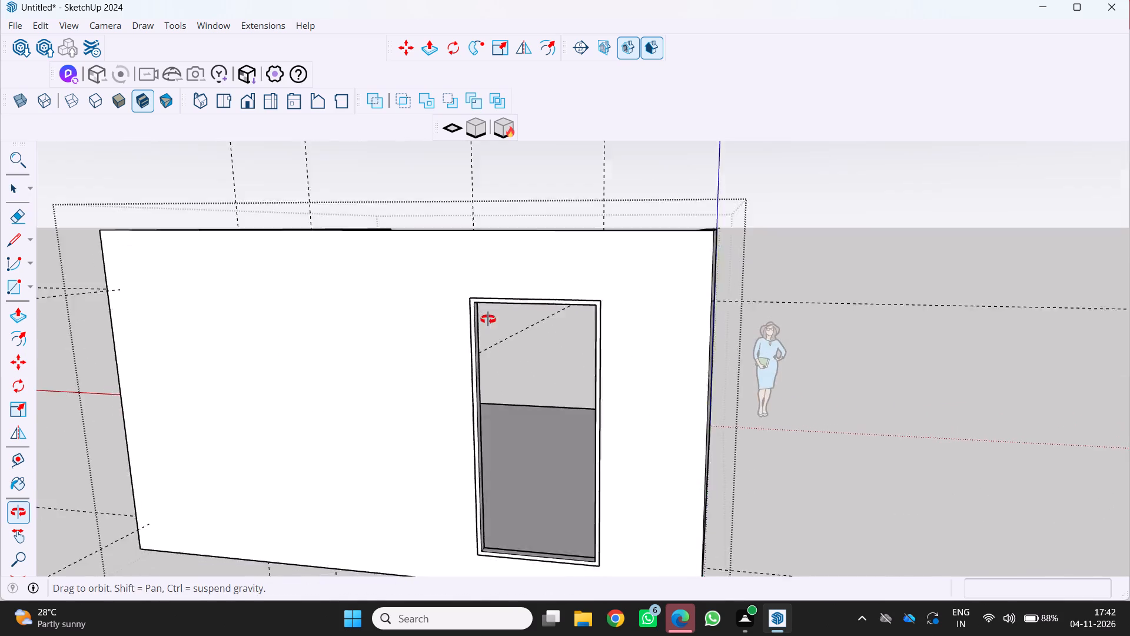
pyautogui.moveTo(488, 319); pyautogui.dragTo(484, 317, button='middle')
pyautogui.middleClick(484, 317)
pyautogui.press('r')
pyautogui.scroll(4, 490, 249)
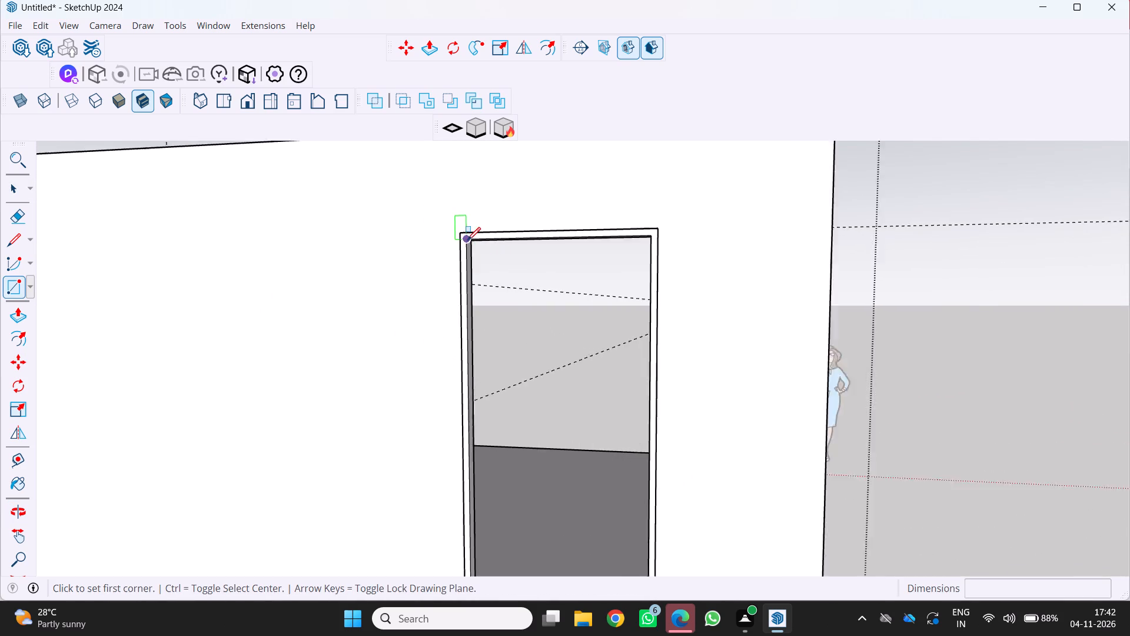
pyautogui.scroll(1, 467, 240)
pyautogui.moveTo(466, 241); pyautogui.dragTo(471, 244)
pyautogui.scroll(-4, 494, 331)
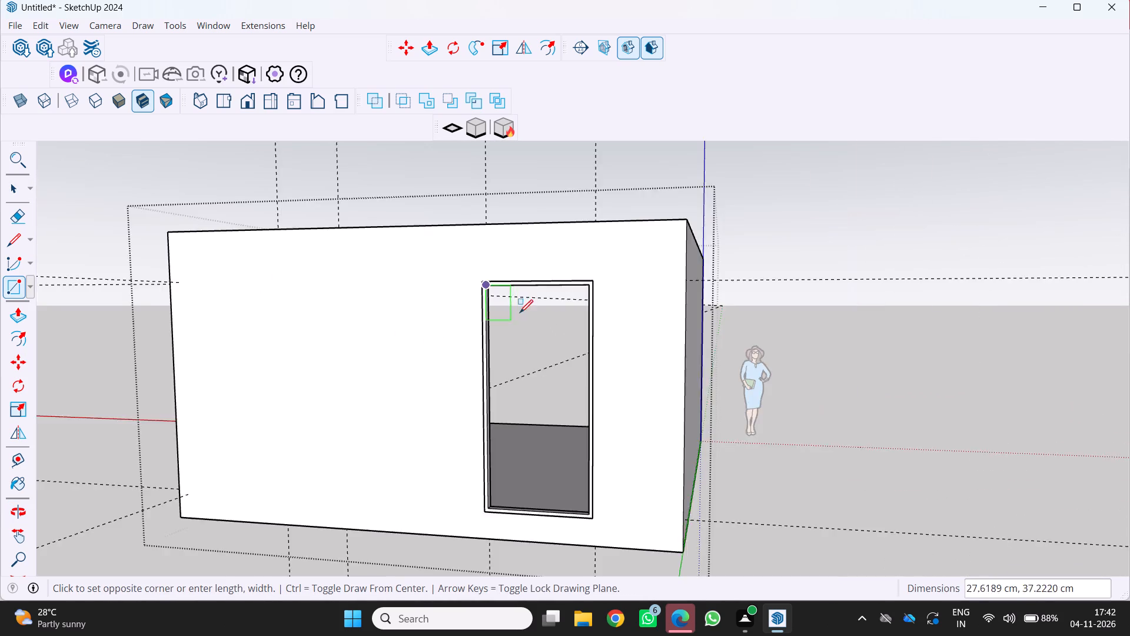
pyautogui.scroll(-4, 520, 313)
pyautogui.scroll(8, 604, 453)
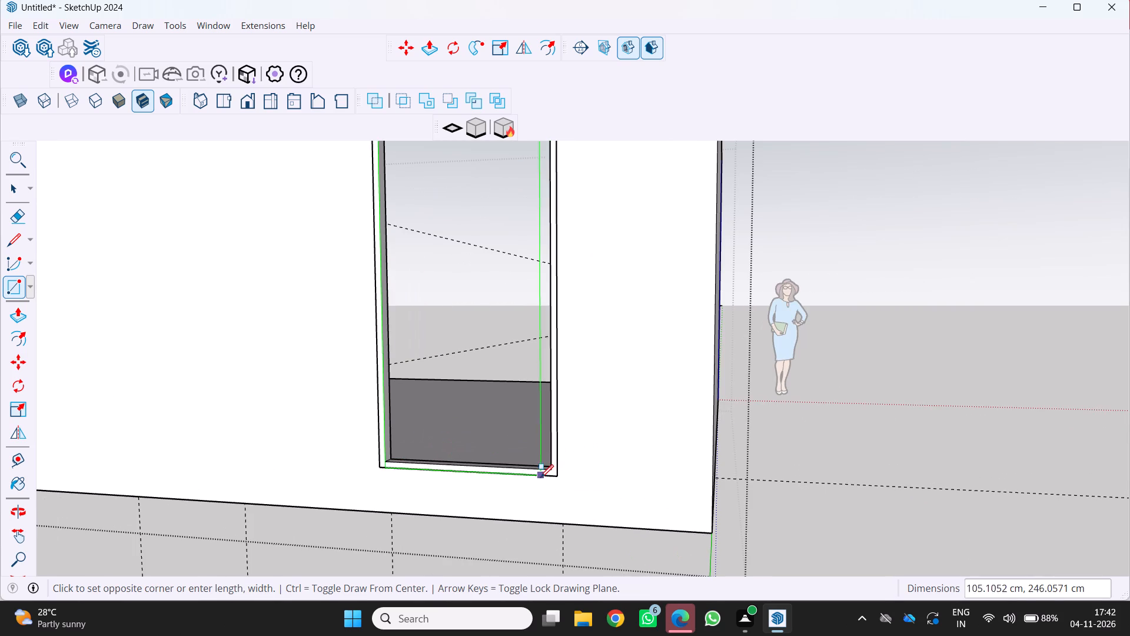
pyautogui.click(548, 471)
pyautogui.scroll(-5, 540, 465)
pyautogui.moveTo(527, 459); pyautogui.dragTo(539, 476, button='middle')
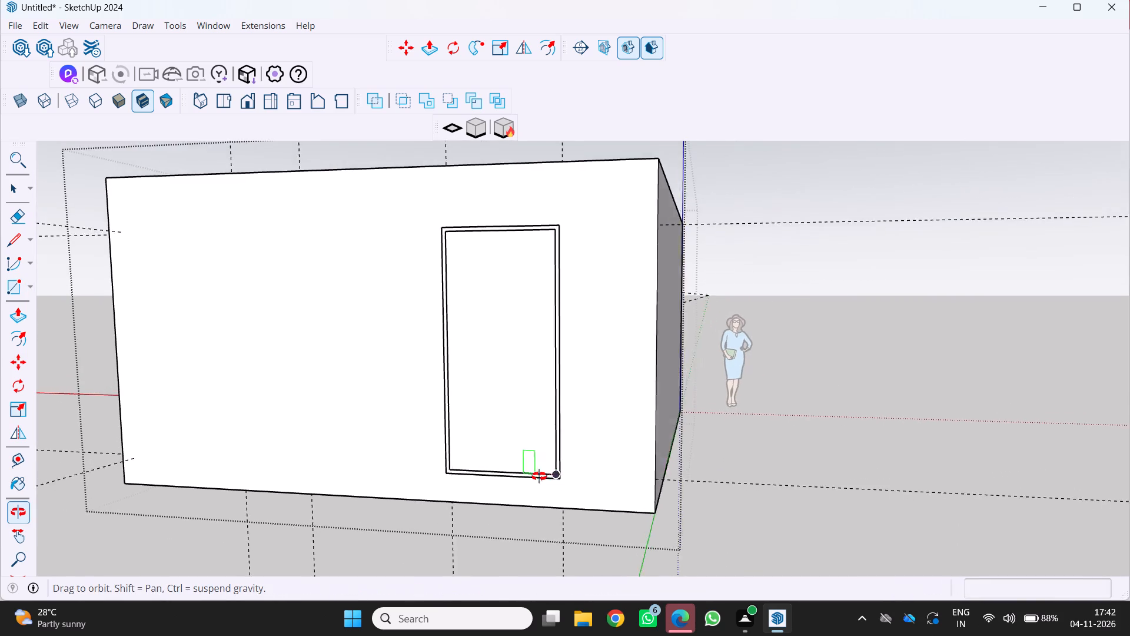
pyautogui.moveTo(539, 476); pyautogui.dragTo(544, 488, button='middle')
pyautogui.middleClick(544, 489)
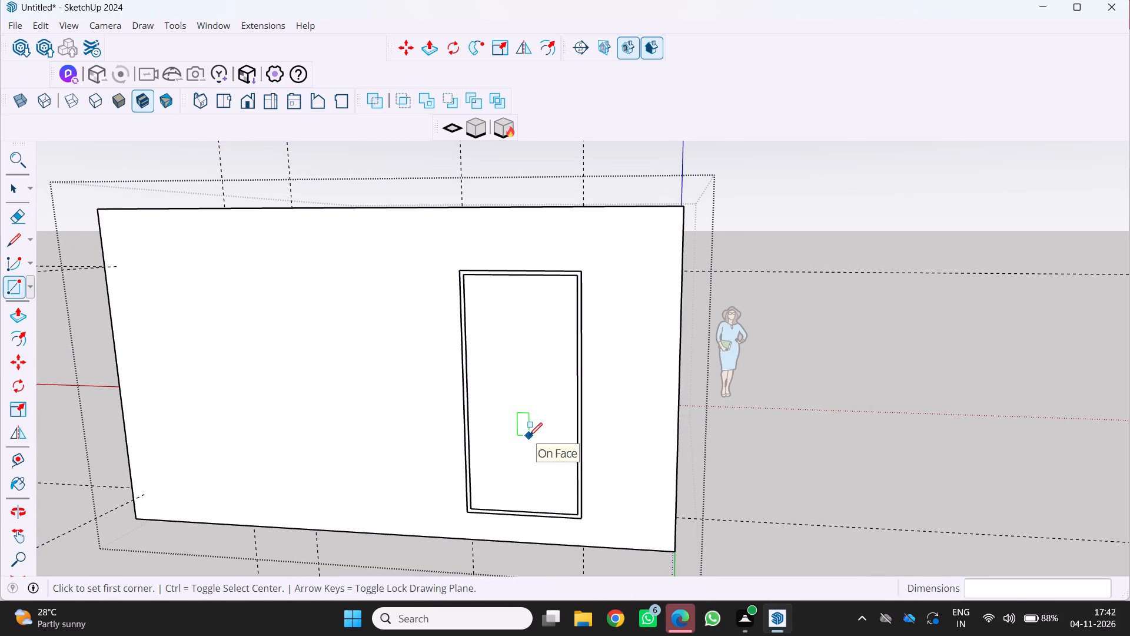
# Make the new rectangular face and its edges inside the frame into a group.
pyautogui.press('space')
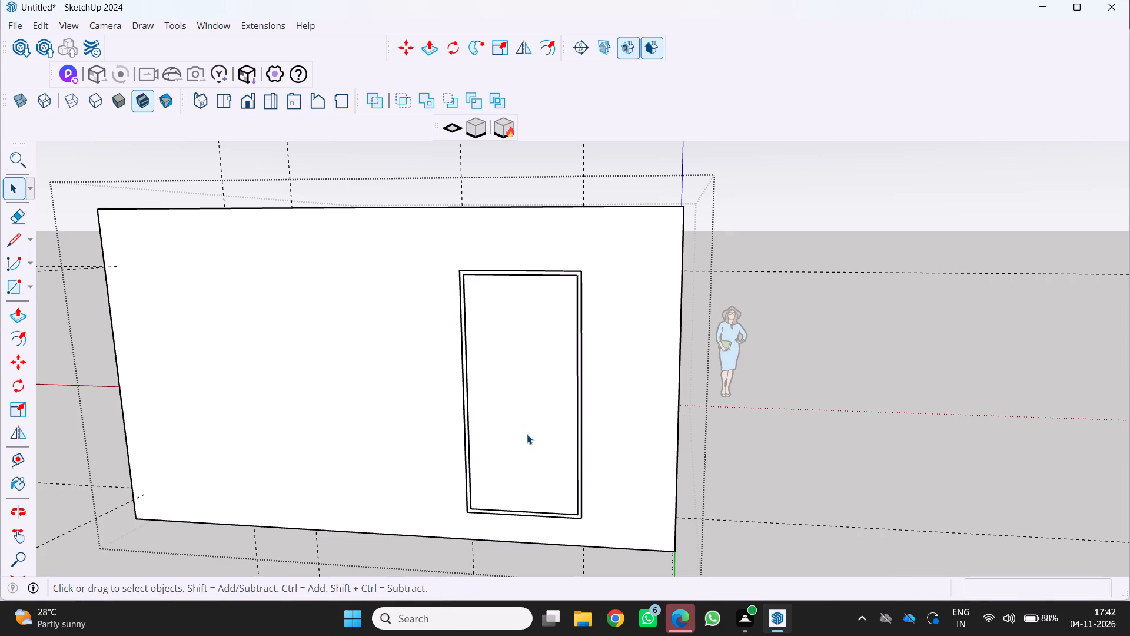
pyautogui.doubleClick(527, 434)
pyautogui.moveTo(513, 439); pyautogui.dragTo(495, 449, button='right')
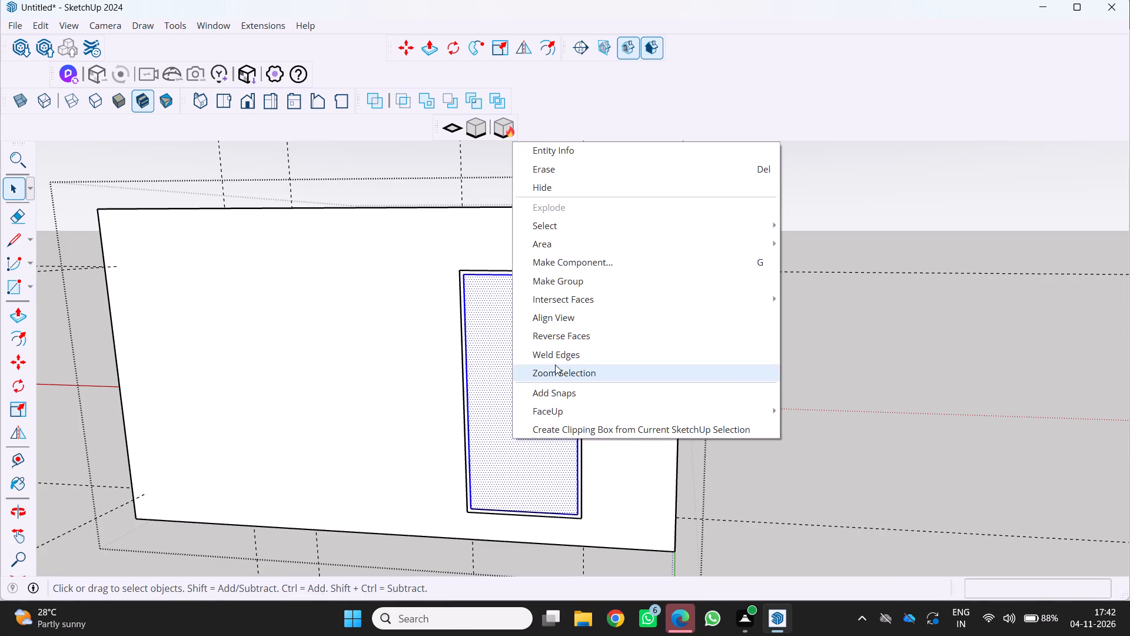
pyautogui.click(570, 286)
pyautogui.moveTo(530, 347); pyautogui.dragTo(526, 370, button='middle')
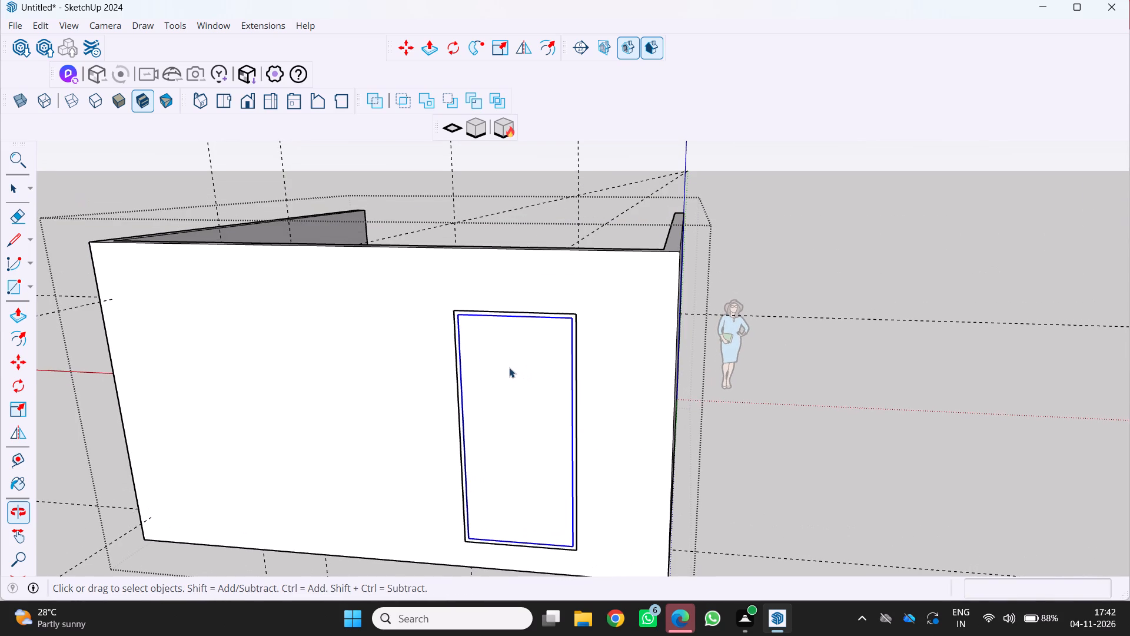
# Open the rectangle's group for editing and offset the face's outline 2 cm inward.
pyautogui.press('f')
pyautogui.doubleClick(489, 372)
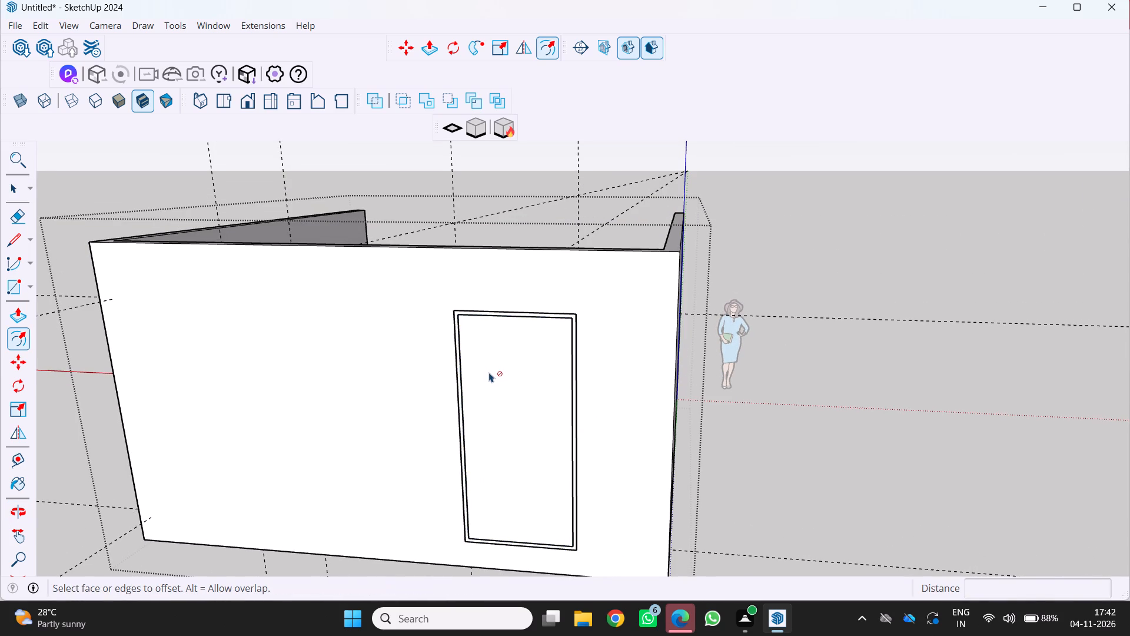
pyautogui.press('space')
pyautogui.click(489, 372)
pyautogui.click(490, 372)
pyautogui.click(490, 372)
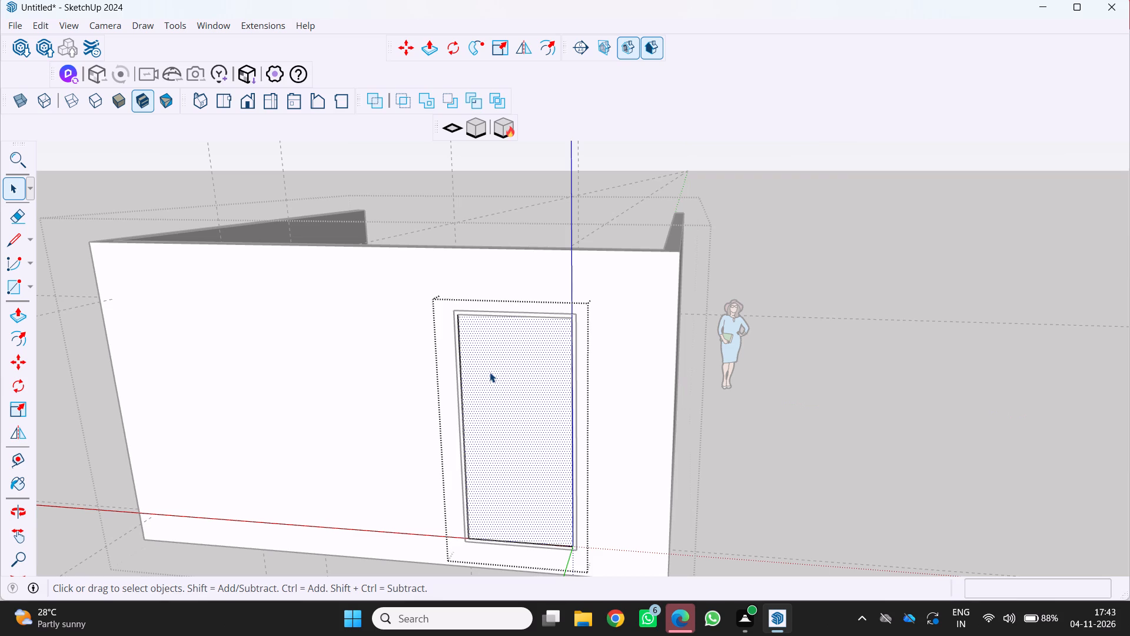
pyautogui.press('f')
pyautogui.click(480, 372)
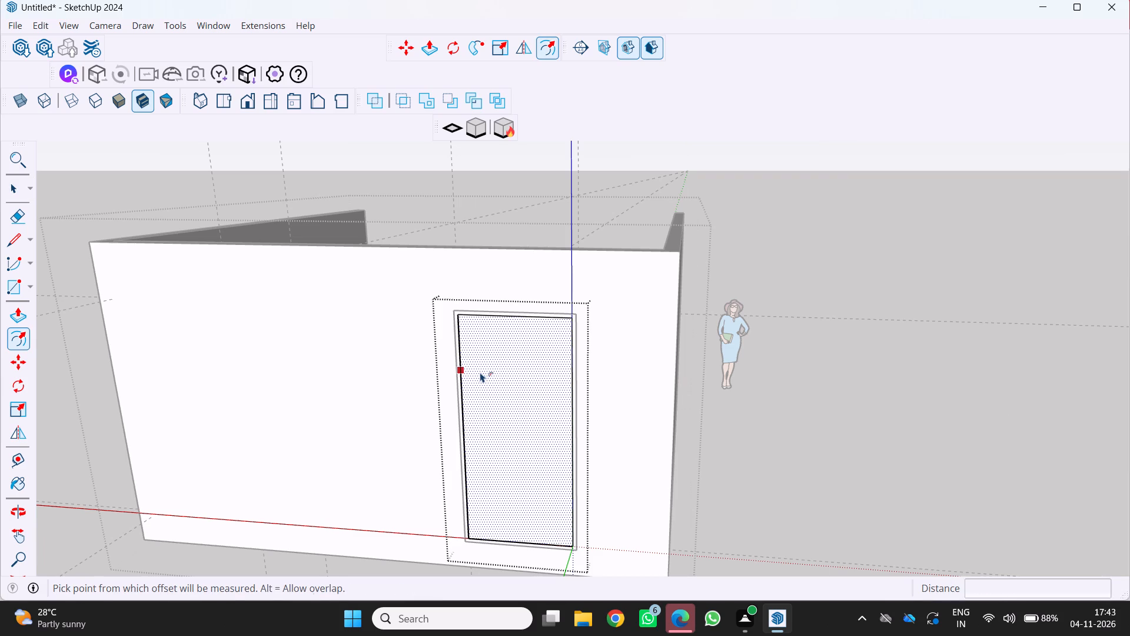
pyautogui.press('2')
pyautogui.press('Return')
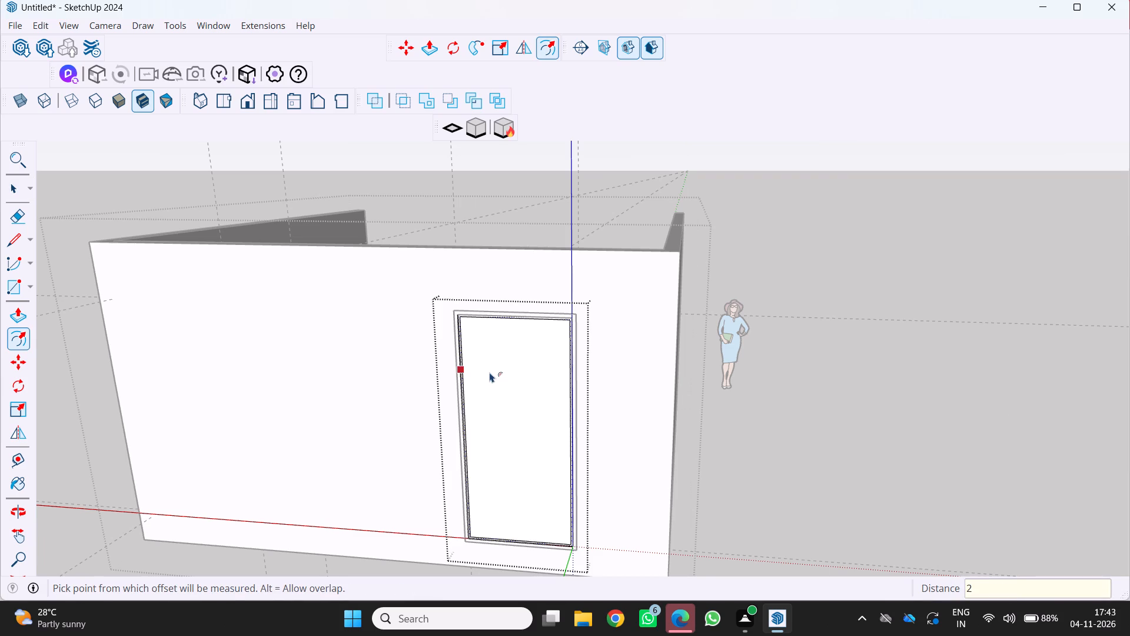
# Copy the inset outline's vertical edge on the side away from the blue axis across onto the opposite vertical edge.
pyautogui.scroll(6, 473, 360)
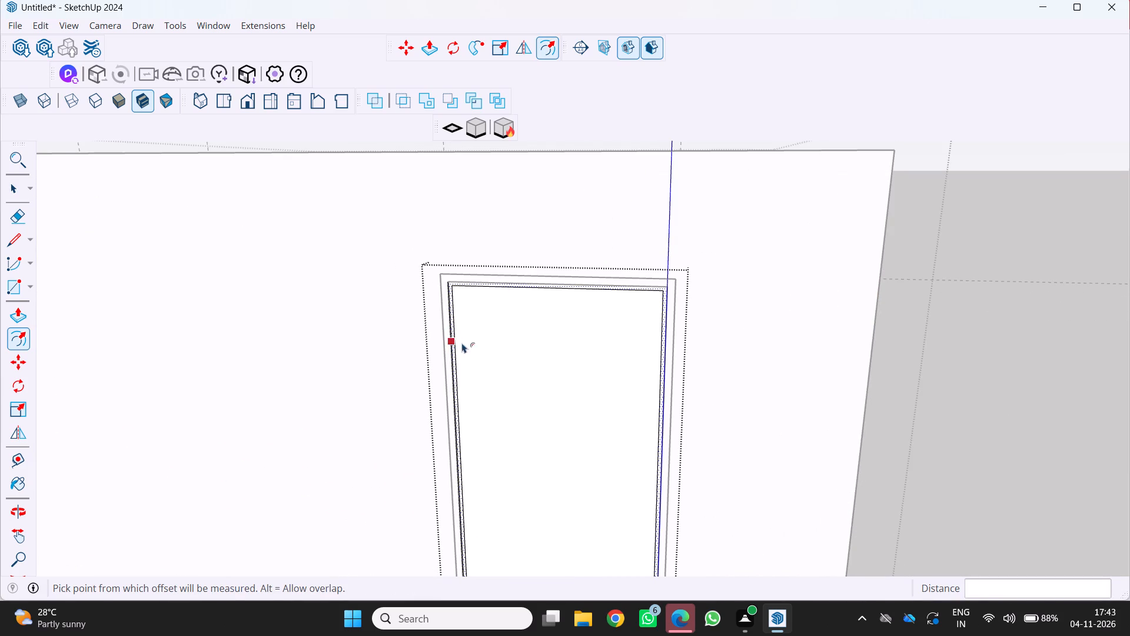
pyautogui.scroll(-4, 492, 339)
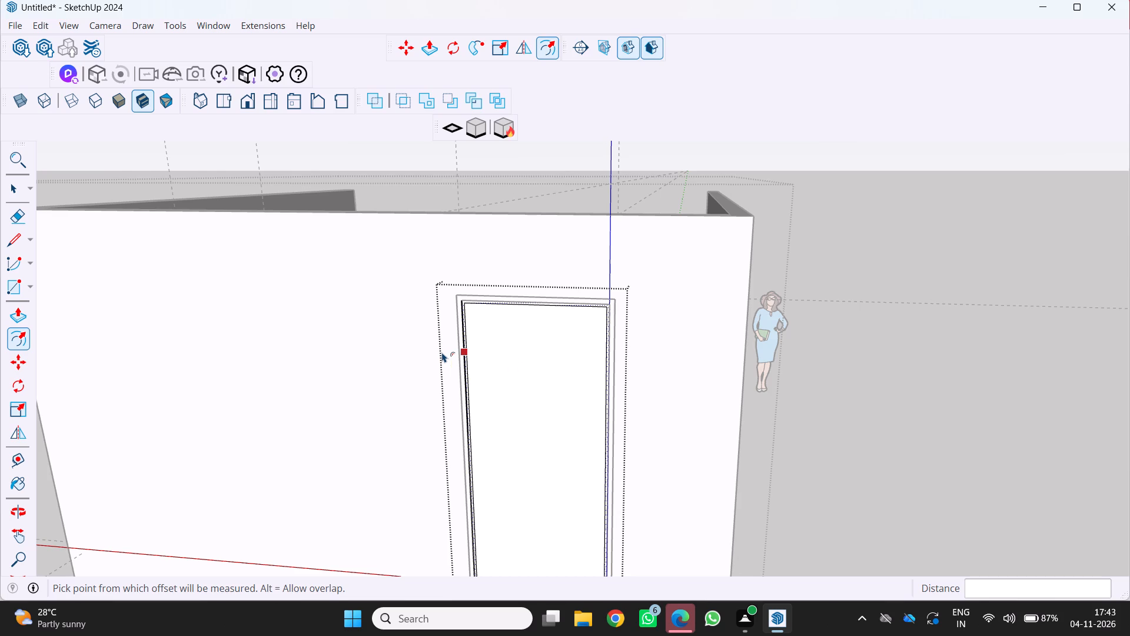
pyautogui.moveTo(451, 330); pyautogui.dragTo(423, 346, button='middle')
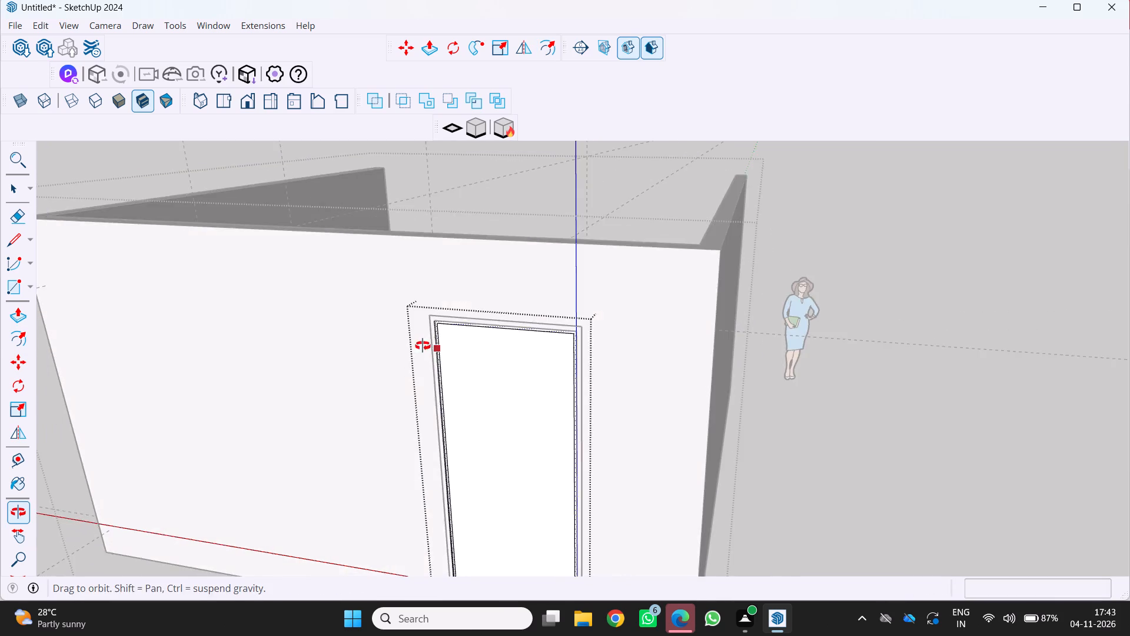
pyautogui.moveTo(423, 346); pyautogui.dragTo(424, 344, button='middle')
pyautogui.scroll(20, 446, 316)
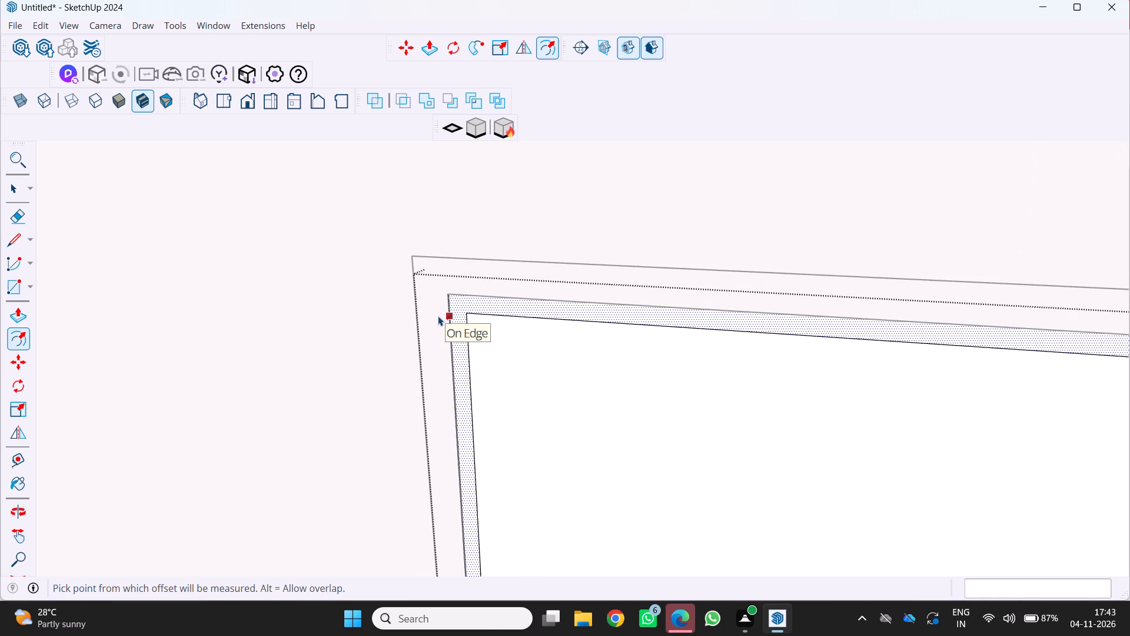
pyautogui.press('space')
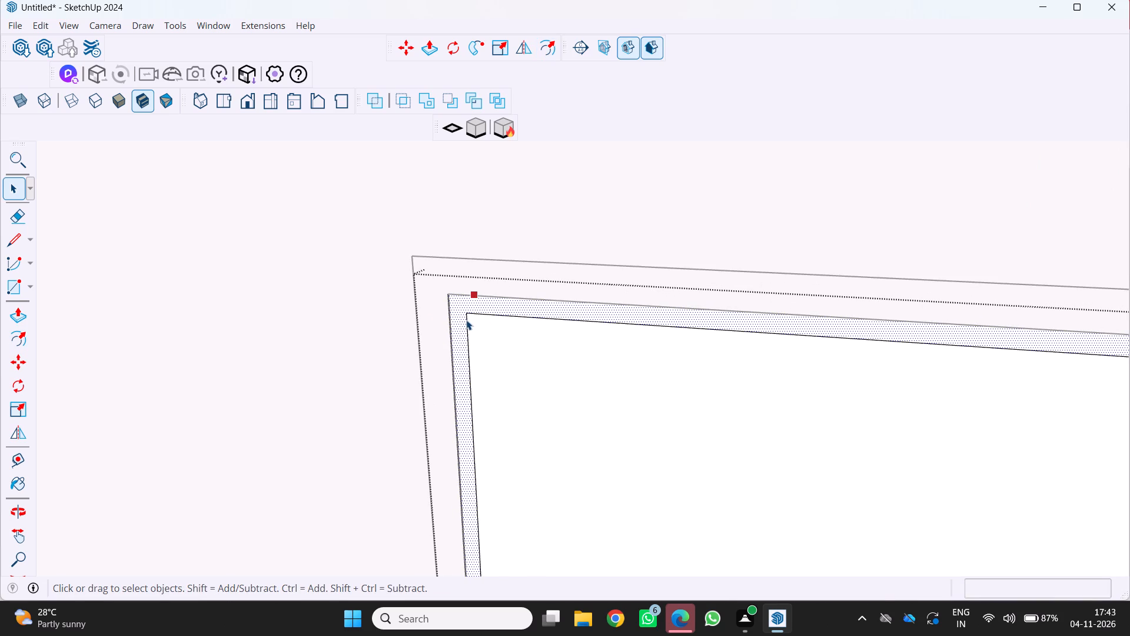
pyautogui.click(466, 320)
pyautogui.scroll(-4, 462, 329)
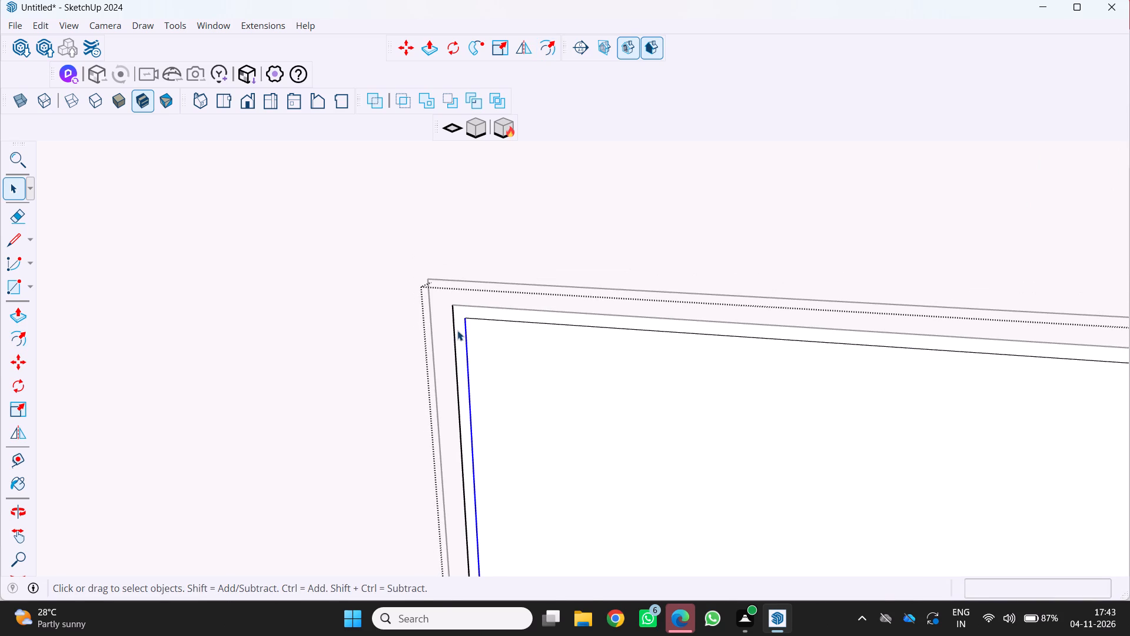
pyautogui.press('m')
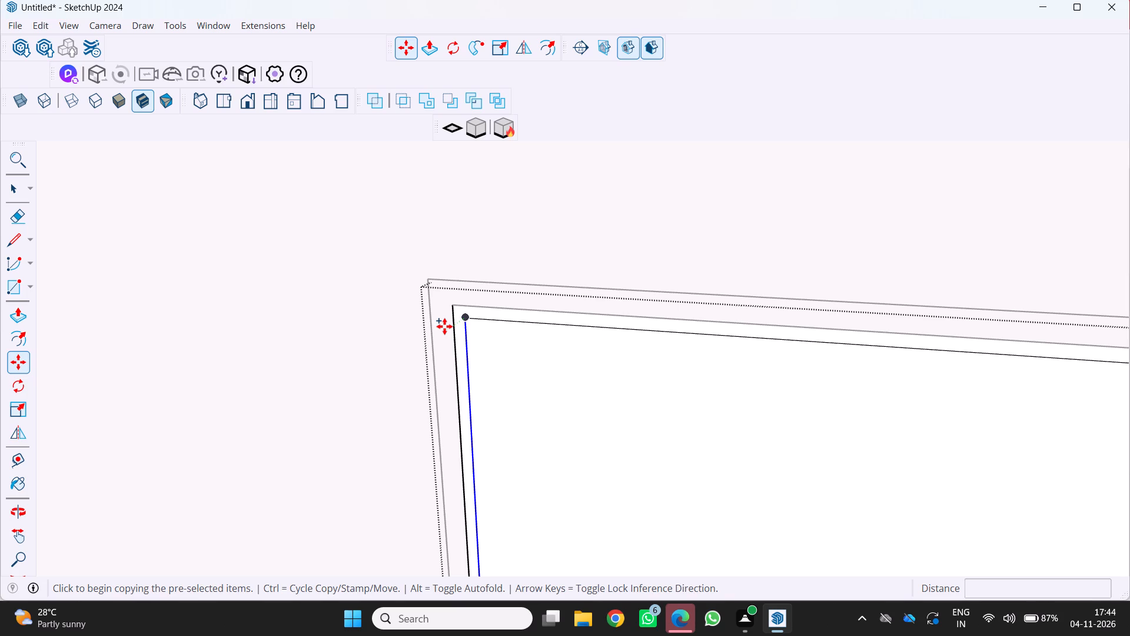
pyautogui.scroll(-6, 443, 327)
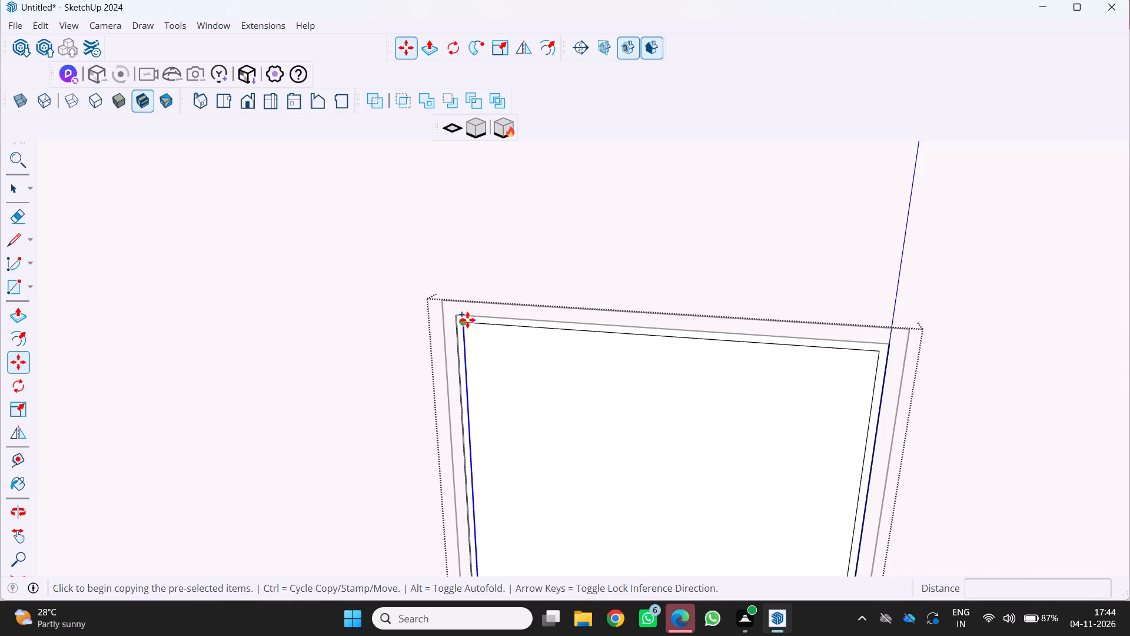
pyautogui.click(462, 324)
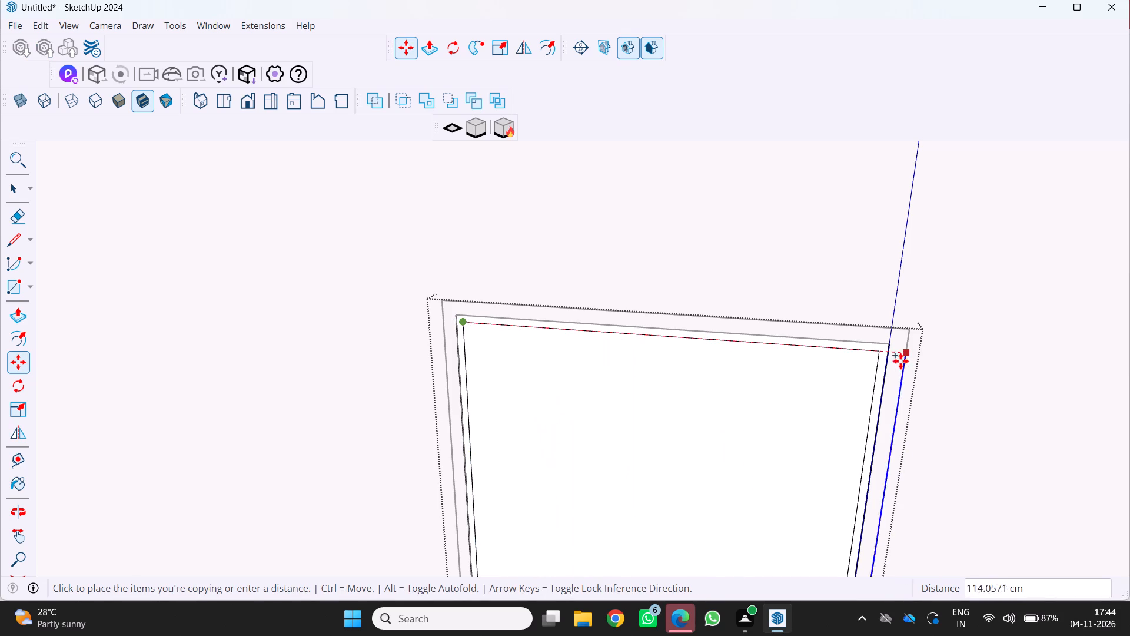
pyautogui.scroll(5, 891, 359)
pyautogui.click(879, 347)
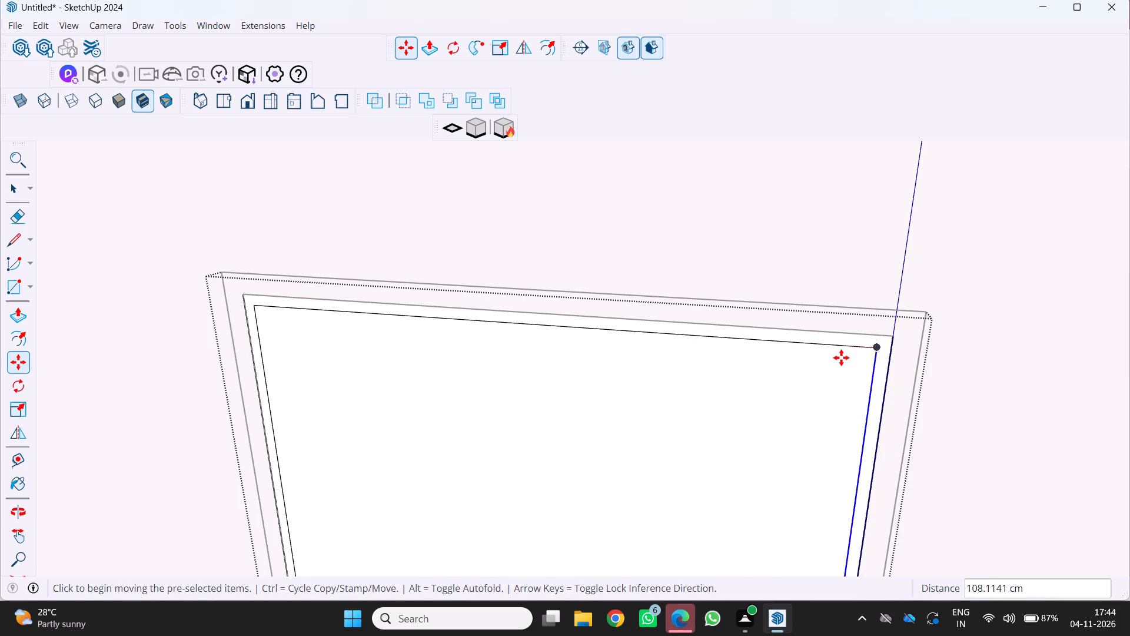
# Divide the edge copy by 3 to split the door face into three equal vertical strips, and close the group.
pyautogui.press('3')
pyautogui.press('Left')
pyautogui.press('/')
pyautogui.press('Return')
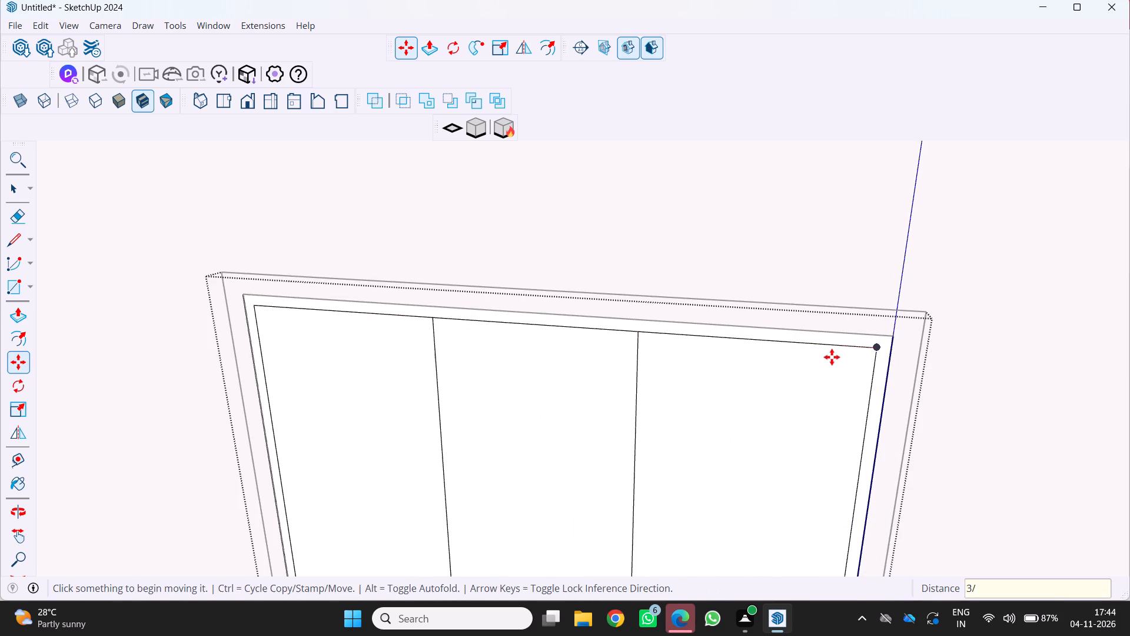
pyautogui.scroll(-20, 801, 357)
pyautogui.scroll(-5, 801, 357)
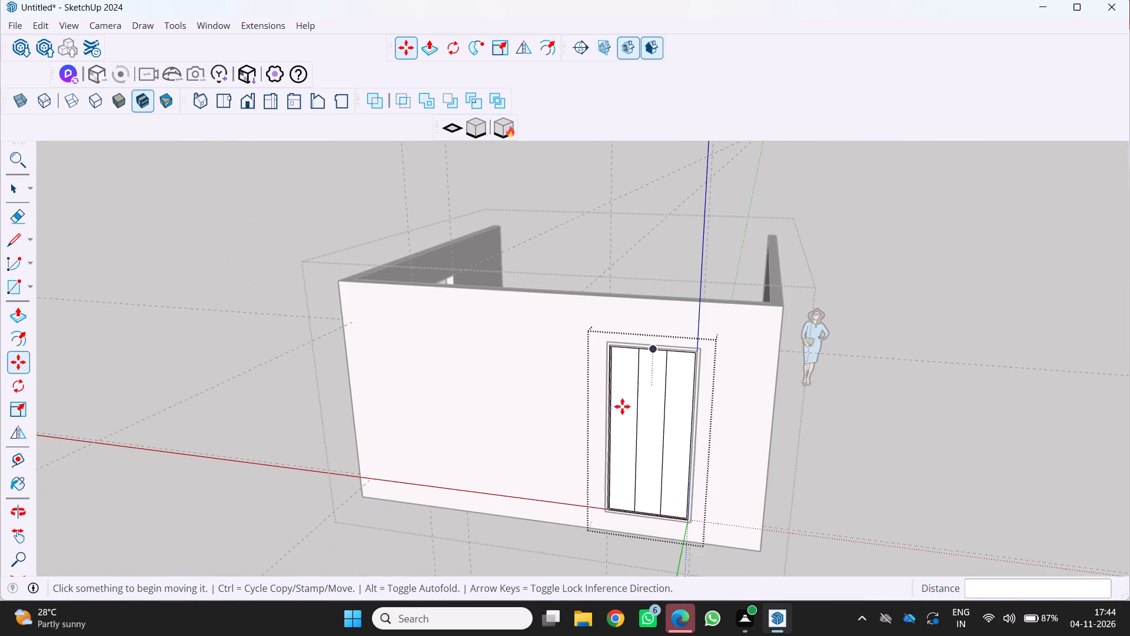
pyautogui.moveTo(599, 387); pyautogui.dragTo(580, 332, button='middle')
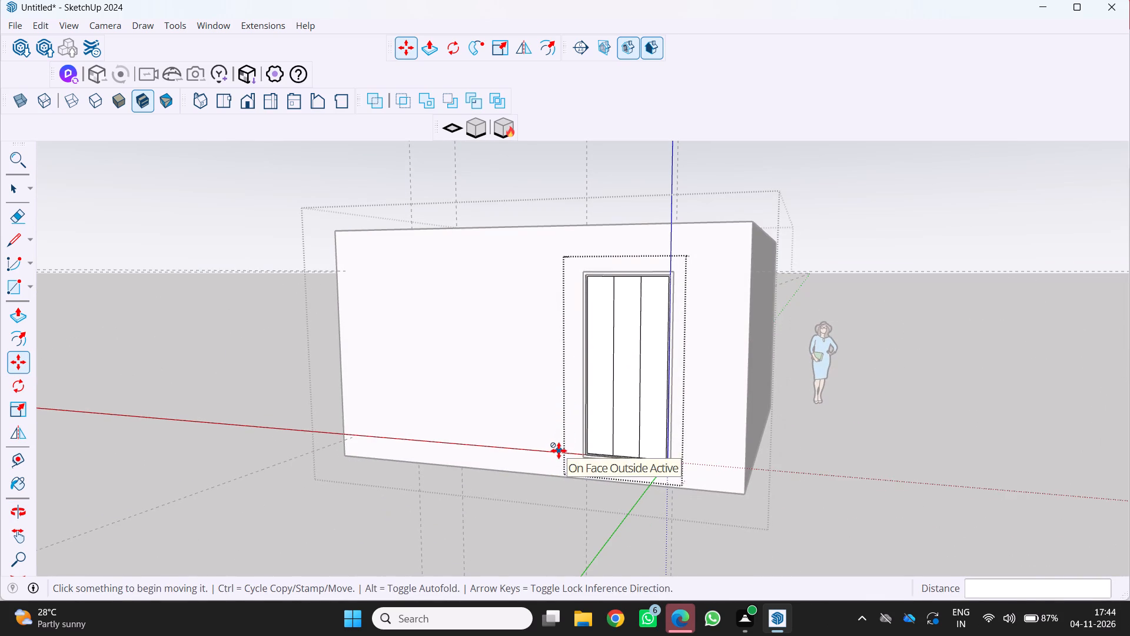
pyautogui.press('space')
pyautogui.click(547, 501)
# Examine the three-strip door panel and its frame in the wall from close up, several angles and the whole room.
pyautogui.scroll(2, 550, 487)
pyautogui.moveTo(561, 478); pyautogui.dragTo(603, 514, button='middle')
pyautogui.middleClick(603, 514)
pyautogui.scroll(3, 709, 393)
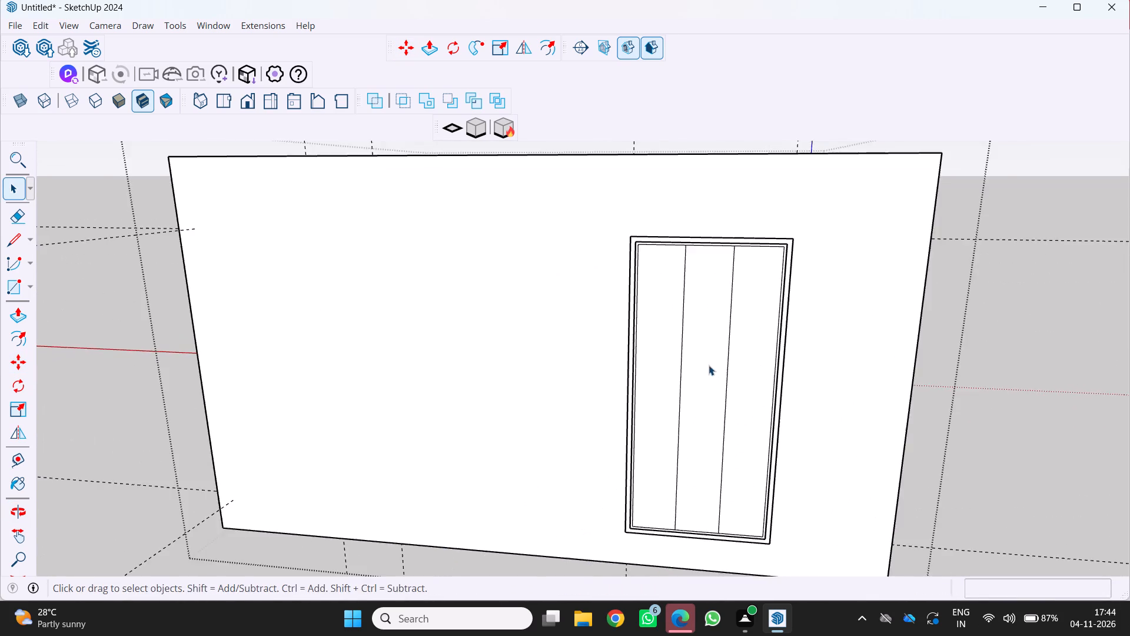
pyautogui.scroll(2, 709, 365)
pyautogui.moveTo(707, 365); pyautogui.dragTo(710, 413, button='middle')
pyautogui.middleClick(710, 413)
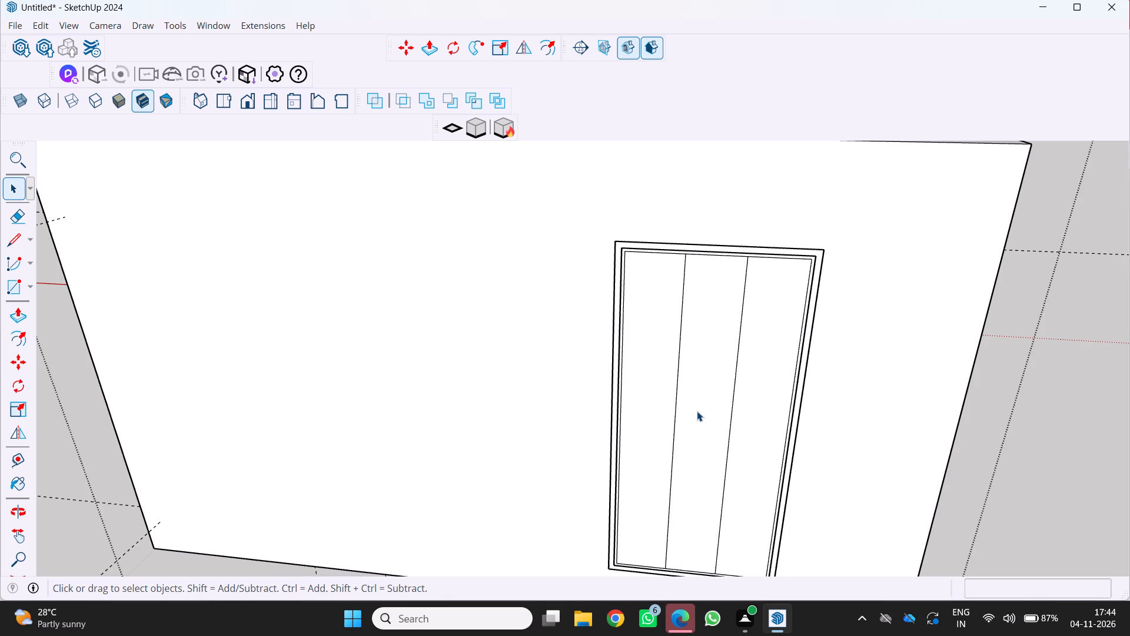
pyautogui.moveTo(599, 392); pyautogui.dragTo(563, 393, button='middle')
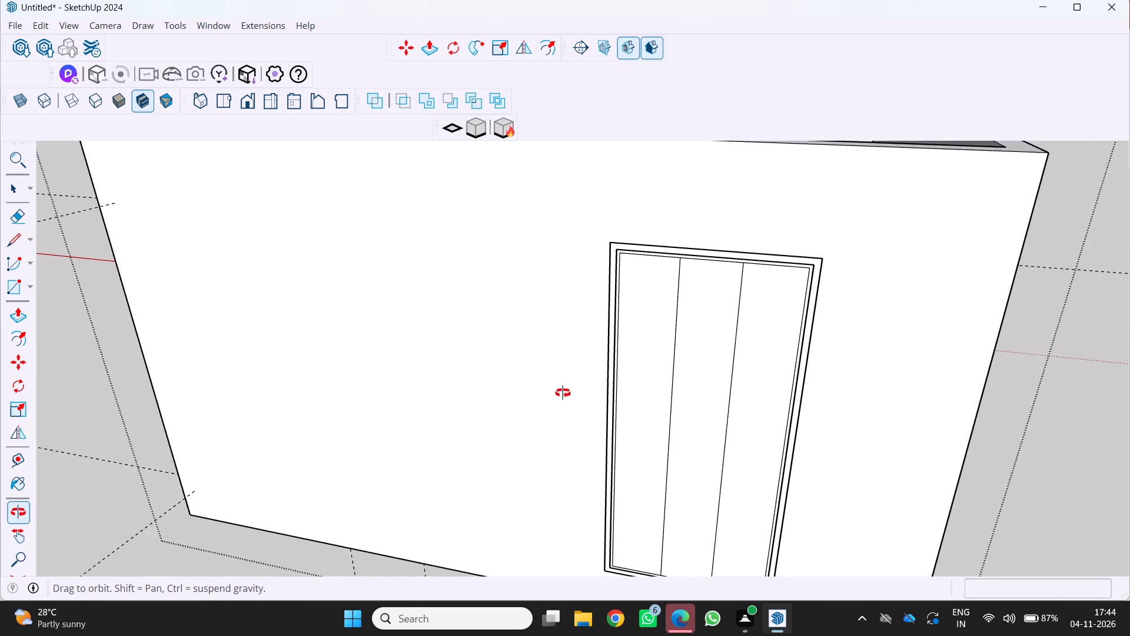
pyautogui.moveTo(563, 393); pyautogui.dragTo(560, 395, button='middle')
pyautogui.scroll(-3, 608, 369)
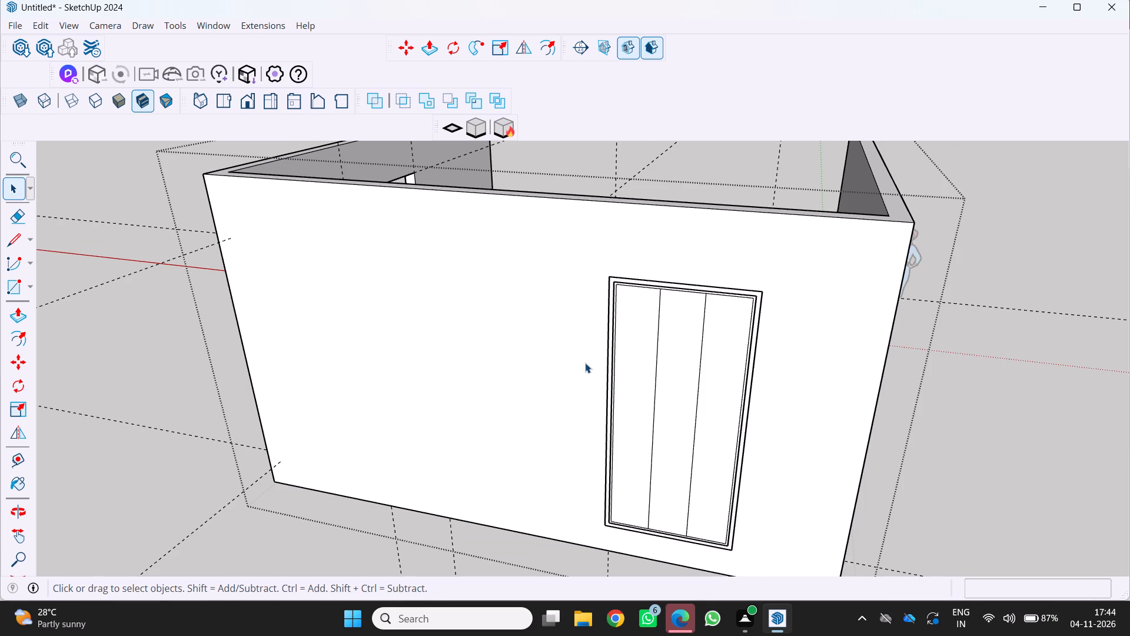
pyautogui.scroll(5, 678, 312)
pyautogui.moveTo(659, 292); pyautogui.dragTo(736, 310, button='middle')
pyautogui.middleClick(736, 310)
pyautogui.scroll(7, 623, 296)
pyautogui.moveTo(600, 287); pyautogui.dragTo(627, 333, button='middle')
pyautogui.middleClick(627, 333)
pyautogui.scroll(-8, 622, 335)
pyautogui.moveTo(605, 333); pyautogui.dragTo(573, 333, button='middle')
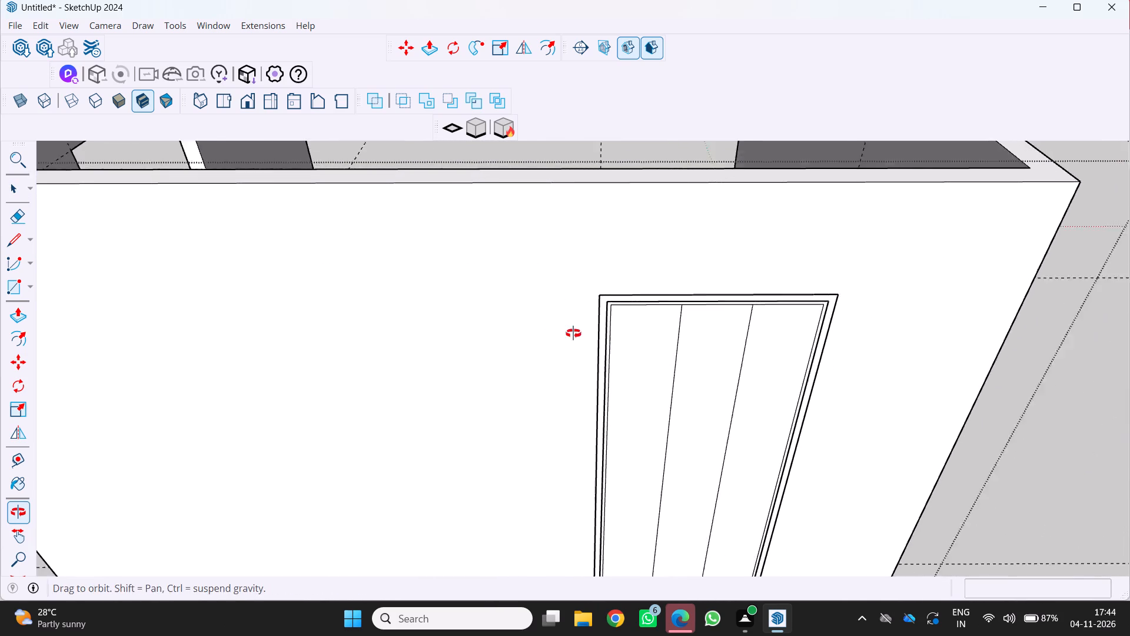
pyautogui.moveTo(573, 333); pyautogui.dragTo(563, 331, button='middle')
pyautogui.scroll(4, 607, 324)
pyautogui.moveTo(612, 326); pyautogui.dragTo(568, 356, button='middle')
pyautogui.middleClick(568, 356)
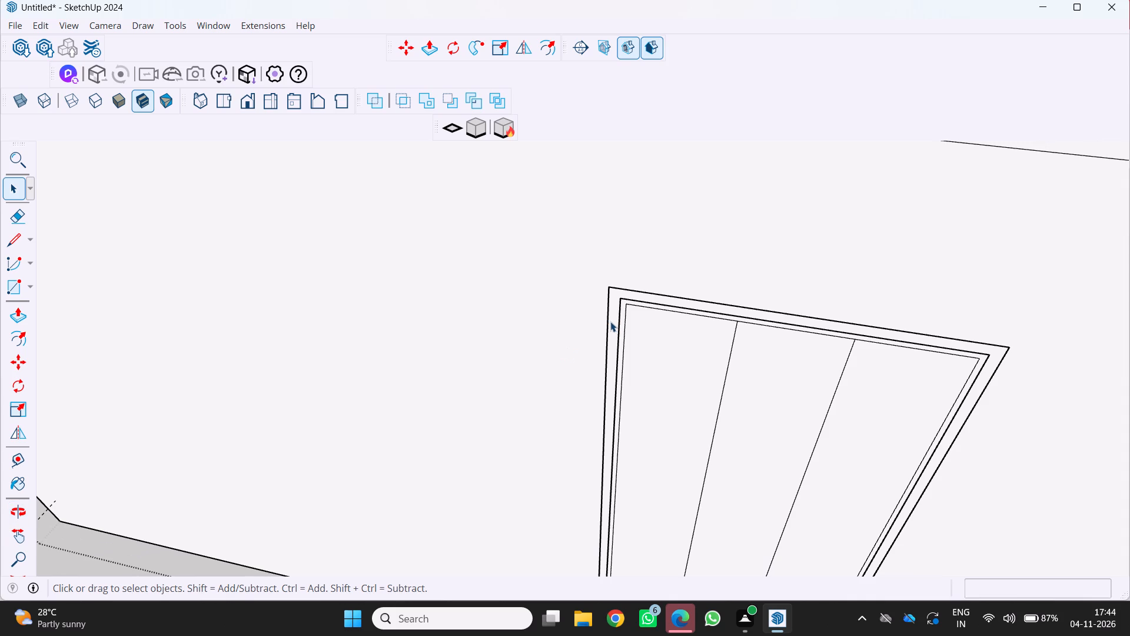
pyautogui.scroll(-3, 619, 317)
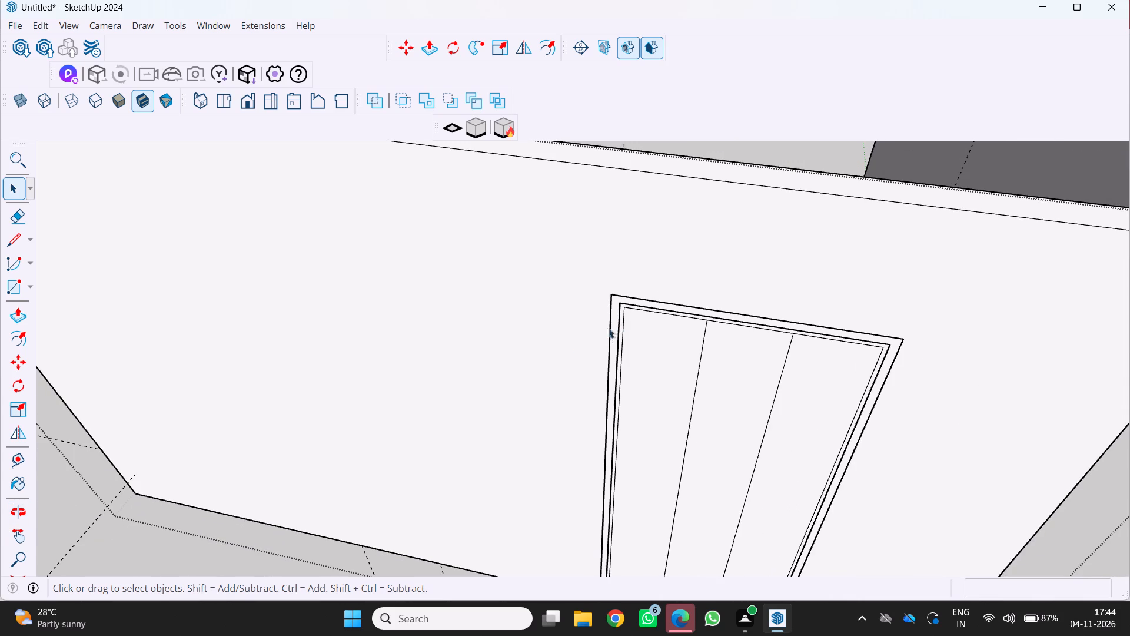
pyautogui.scroll(1, 640, 280)
pyautogui.moveTo(626, 288); pyautogui.dragTo(673, 312, button='middle')
pyautogui.scroll(6, 636, 289)
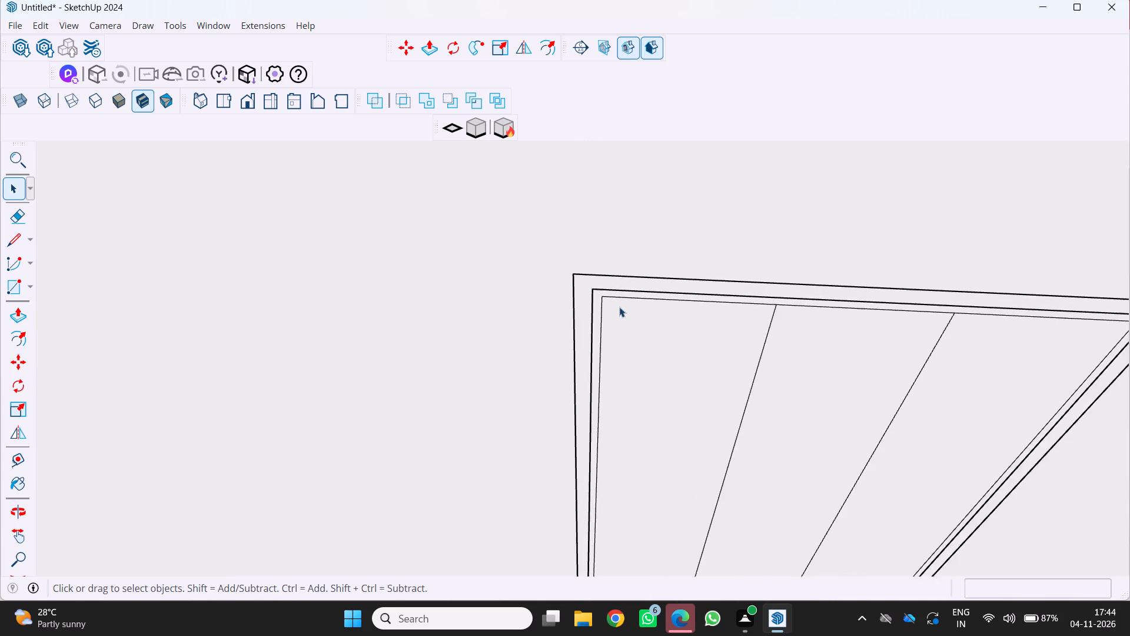
pyautogui.moveTo(619, 307); pyautogui.dragTo(736, 299, button='middle')
pyautogui.scroll(-9, 736, 299)
pyautogui.moveTo(680, 319); pyautogui.dragTo(543, 283, button='middle')
pyautogui.scroll(2, 658, 368)
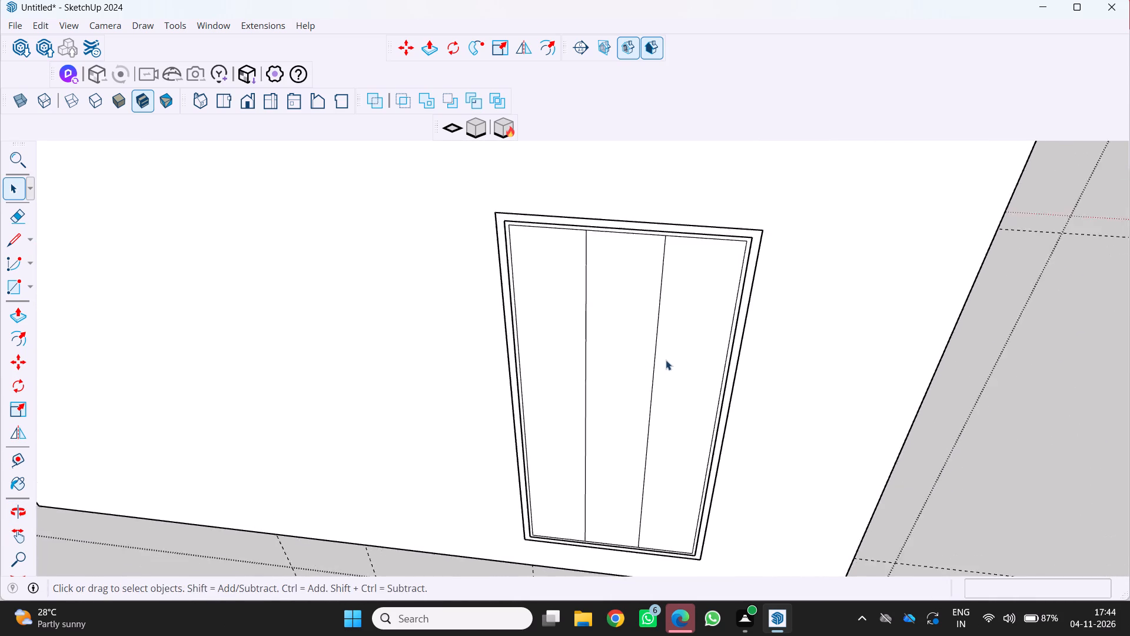
pyautogui.scroll(1, 666, 360)
pyautogui.moveTo(671, 355); pyautogui.dragTo(601, 352, button='middle')
pyautogui.middleClick(601, 352)
pyautogui.scroll(-8, 601, 352)
pyautogui.scroll(4, 651, 372)
pyautogui.moveTo(651, 357); pyautogui.dragTo(613, 365, button='middle')
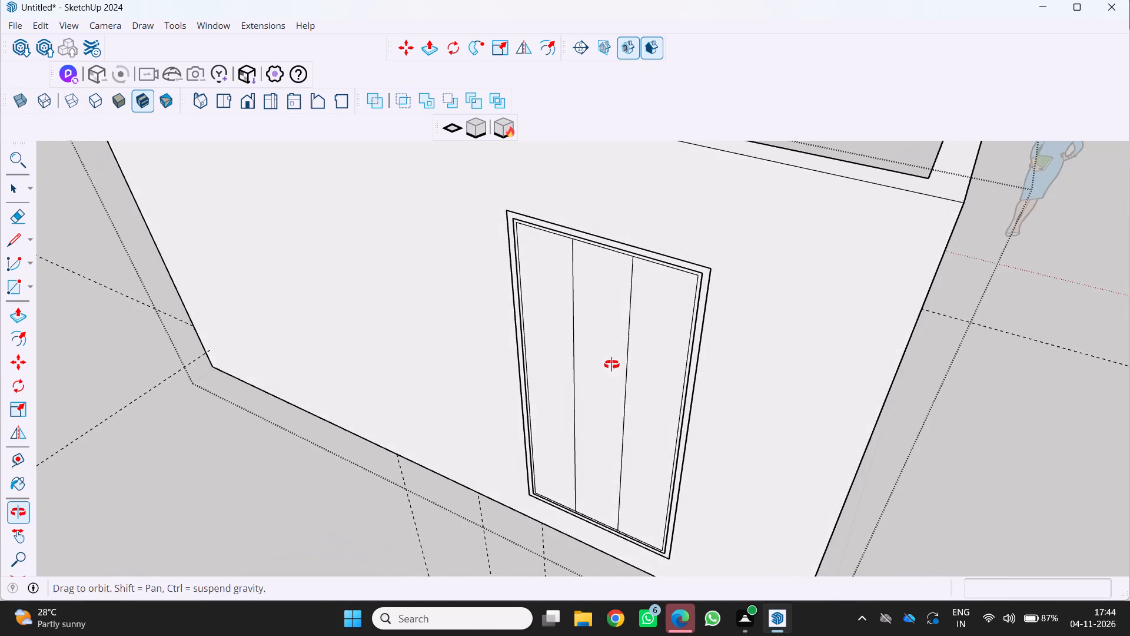
pyautogui.middleClick(613, 365)
pyautogui.scroll(1, 645, 351)
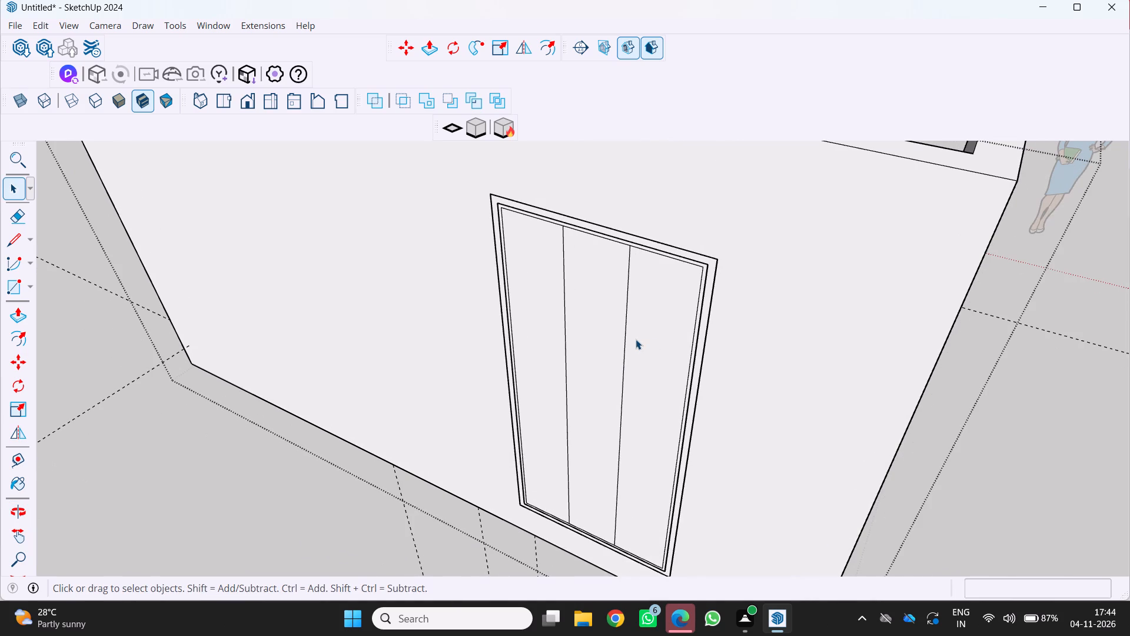
pyautogui.scroll(2, 596, 342)
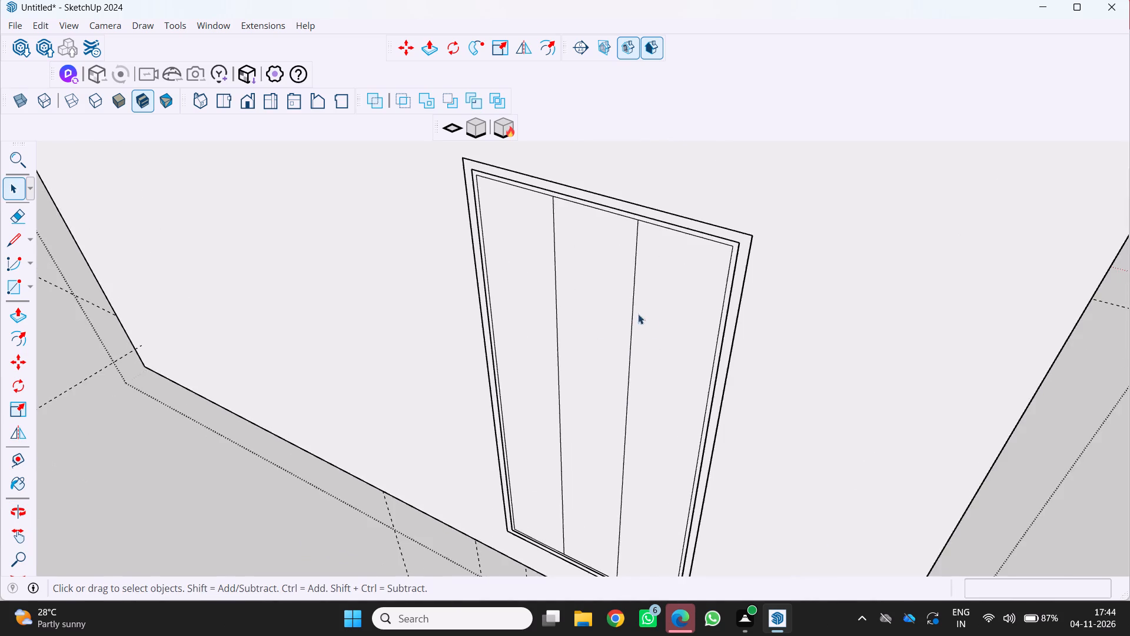
pyautogui.moveTo(638, 314); pyautogui.dragTo(739, 360, button='middle')
pyautogui.scroll(-4, 739, 360)
pyautogui.moveTo(721, 341); pyautogui.dragTo(632, 373, button='middle')
pyautogui.scroll(4, 631, 329)
pyautogui.moveTo(675, 297); pyautogui.dragTo(725, 274, button='middle')
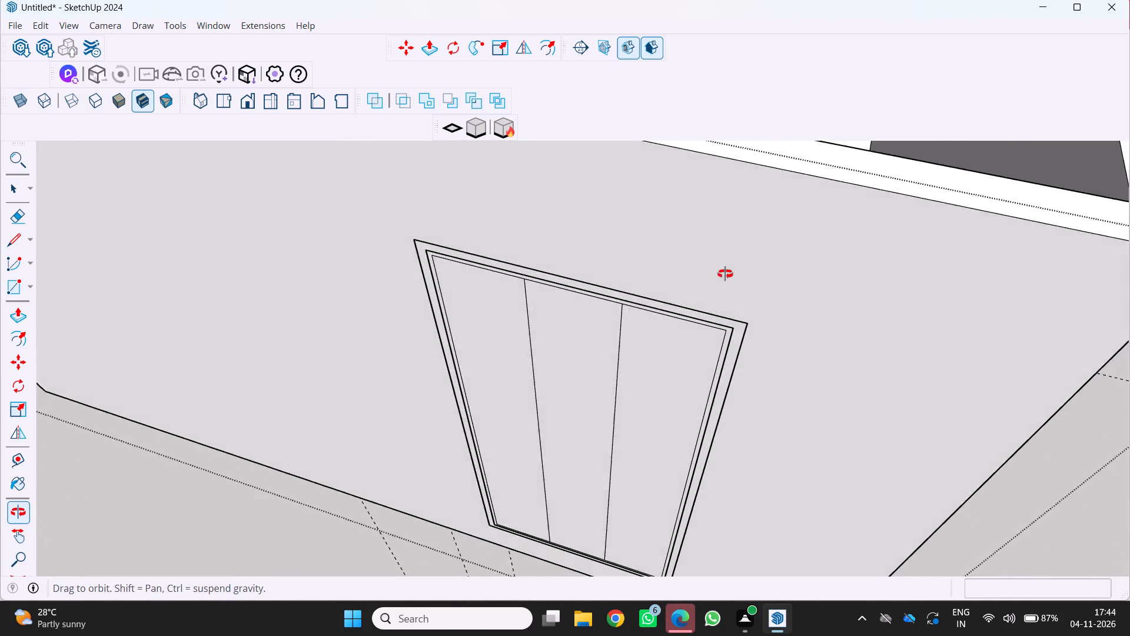
pyautogui.moveTo(725, 274); pyautogui.dragTo(766, 249, button='middle')
pyautogui.middleClick(767, 248)
pyautogui.scroll(-5, 762, 262)
pyautogui.moveTo(703, 348); pyautogui.dragTo(702, 290, button='middle')
pyautogui.scroll(4, 702, 290)
pyautogui.moveTo(706, 335); pyautogui.dragTo(665, 363, button='middle')
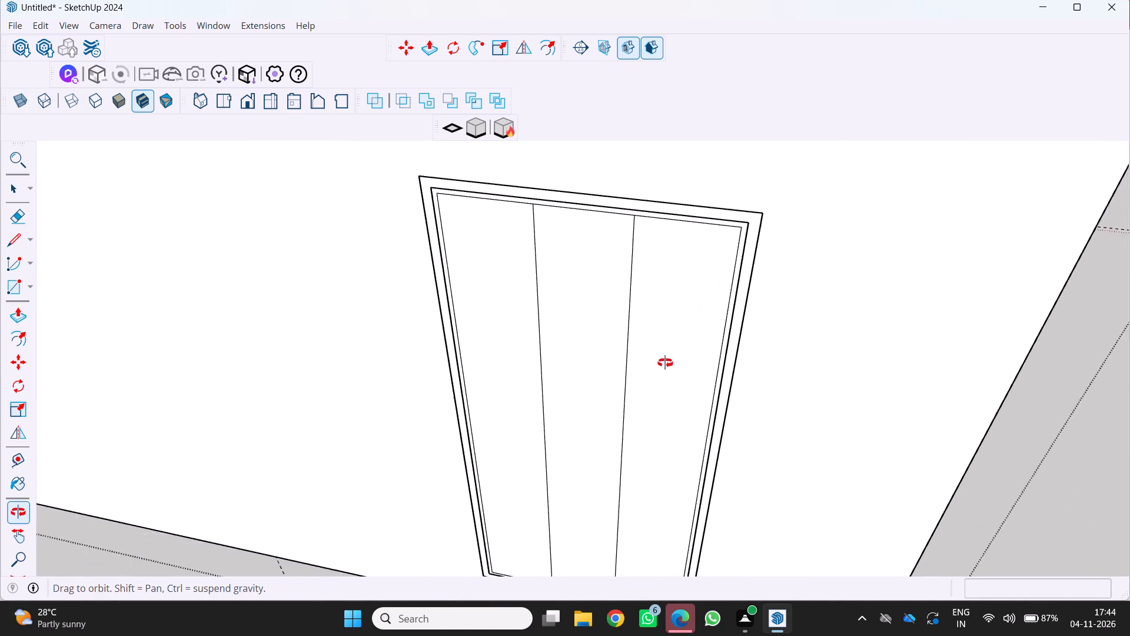
pyautogui.moveTo(665, 363); pyautogui.dragTo(609, 375, button='middle')
pyautogui.middleClick(609, 375)
pyautogui.scroll(3, 702, 332)
pyautogui.moveTo(702, 332); pyautogui.dragTo(629, 370, button='middle')
pyautogui.middleClick(629, 370)
pyautogui.scroll(-4, 632, 370)
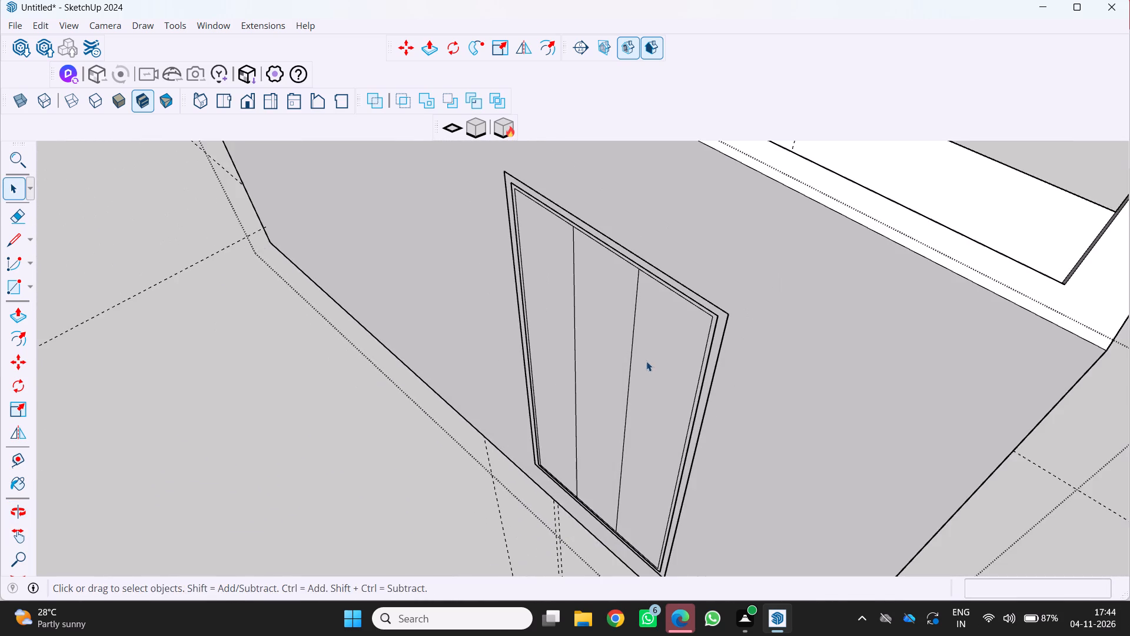
pyautogui.moveTo(646, 361); pyautogui.dragTo(826, 307, button='middle')
pyautogui.scroll(-5, 826, 307)
pyautogui.moveTo(656, 377); pyautogui.dragTo(783, 251, button='middle')
pyautogui.scroll(-4, 784, 251)
pyautogui.scroll(5, 710, 330)
pyautogui.moveTo(683, 323); pyautogui.dragTo(626, 313, button='middle')
pyautogui.middleClick(626, 313)
pyautogui.scroll(-5, 625, 313)
pyautogui.moveTo(656, 307); pyautogui.dragTo(641, 349, button='middle')
pyautogui.middleClick(641, 349)
pyautogui.scroll(2, 557, 373)
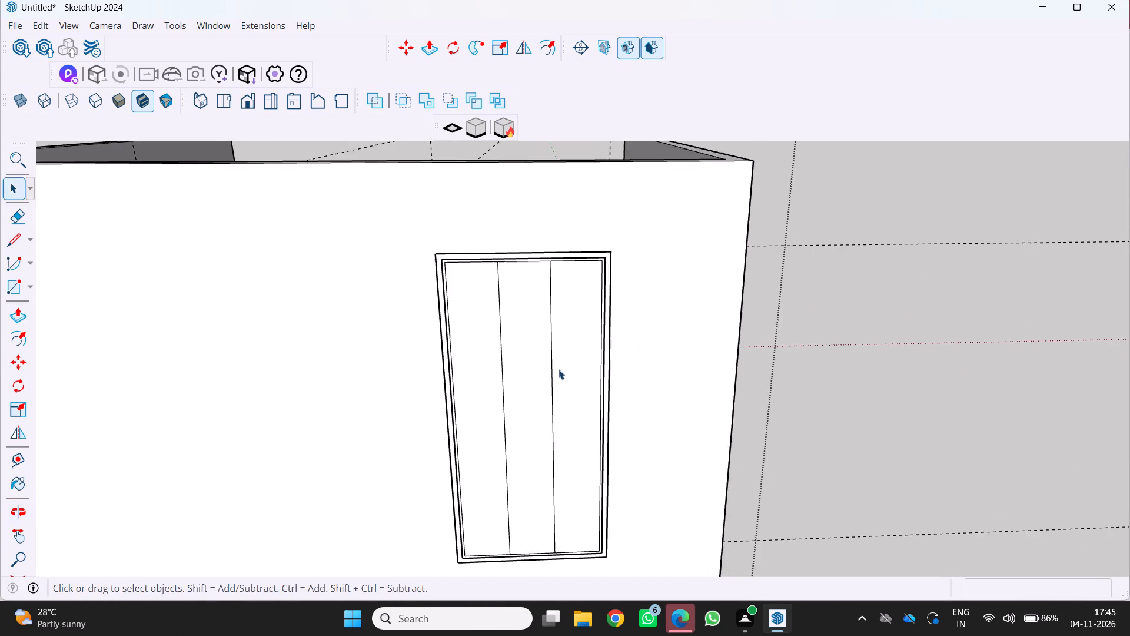
pyautogui.moveTo(560, 369); pyautogui.dragTo(691, 369, button='middle')
pyautogui.middleClick(691, 369)
pyautogui.scroll(-5, 630, 369)
pyautogui.moveTo(642, 357); pyautogui.dragTo(698, 320, button='middle')
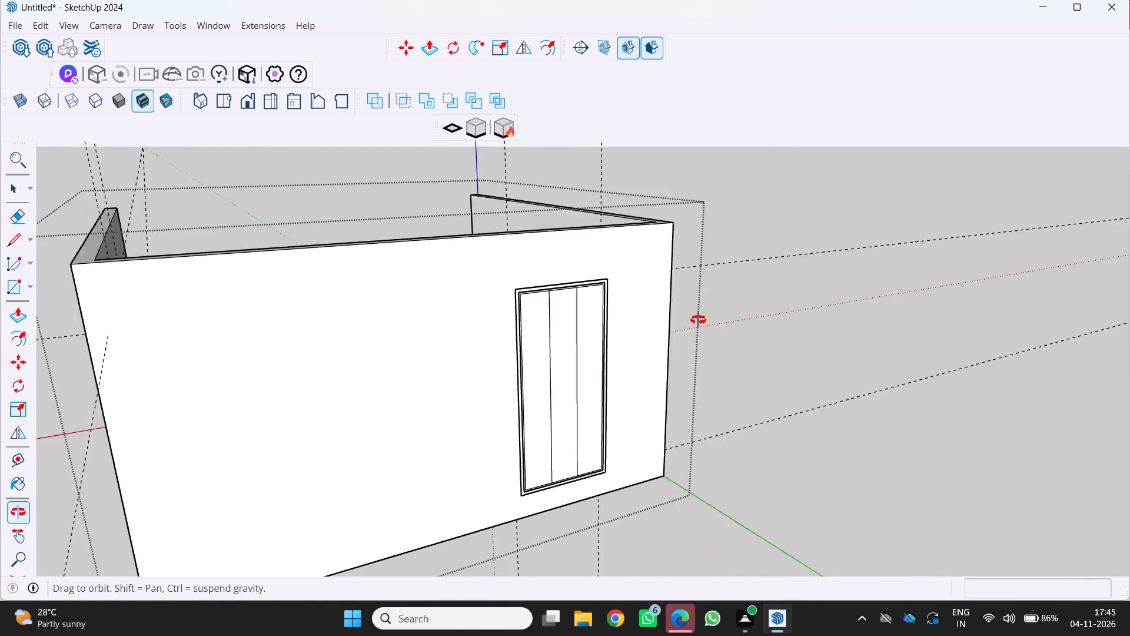
pyautogui.moveTo(698, 320); pyautogui.dragTo(706, 315, button='middle')
pyautogui.middleClick(707, 315)
pyautogui.scroll(-8, 713, 312)
pyautogui.moveTo(698, 347); pyautogui.dragTo(616, 392, button='middle')
pyautogui.middleClick(616, 392)
pyautogui.scroll(4, 623, 380)
pyautogui.moveTo(624, 380); pyautogui.dragTo(598, 384, button='middle')
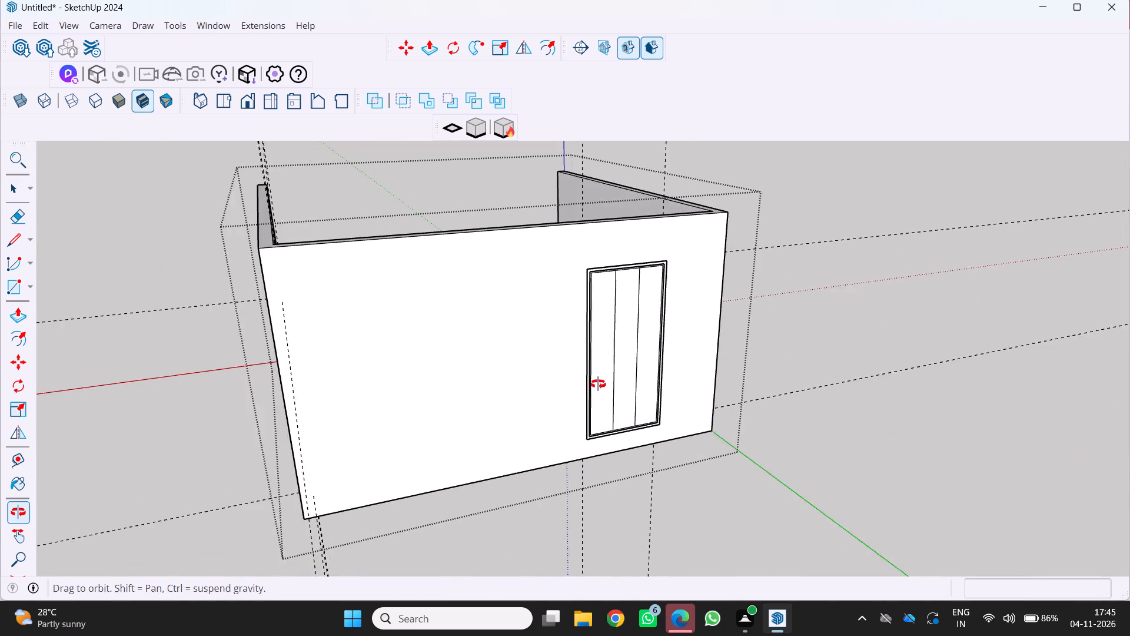
pyautogui.moveTo(598, 384); pyautogui.dragTo(573, 386, button='middle')
pyautogui.middleClick(573, 386)
pyautogui.scroll(4, 601, 368)
pyautogui.moveTo(601, 368); pyautogui.dragTo(559, 393, button='middle')
pyautogui.scroll(3, 533, 379)
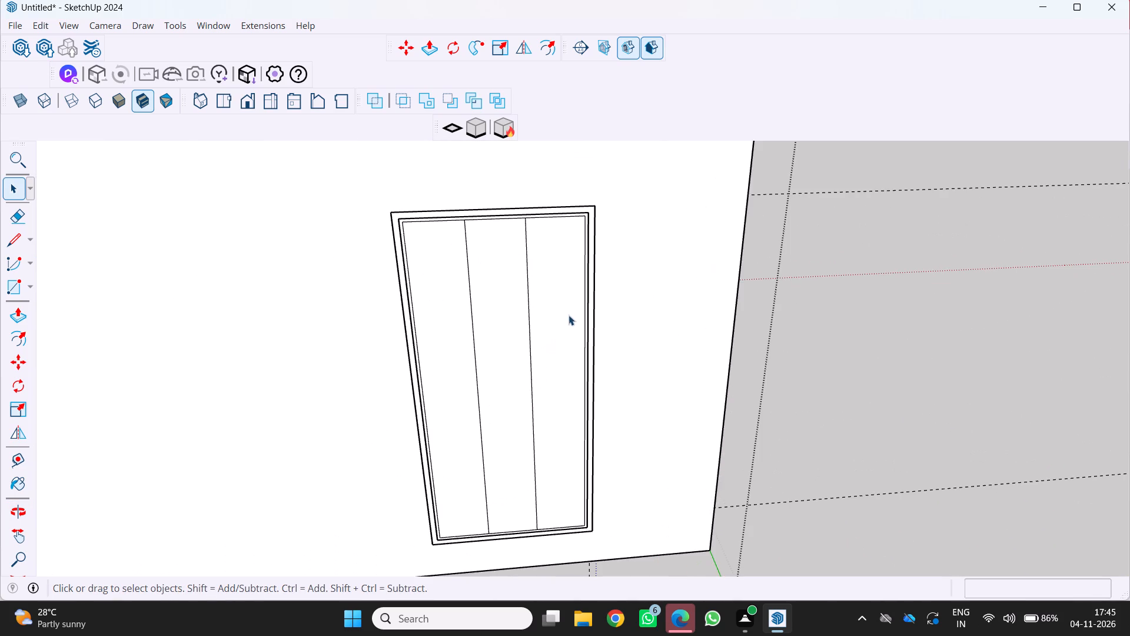
pyautogui.moveTo(567, 314); pyautogui.dragTo(504, 325, button='middle')
pyautogui.middleClick(504, 325)
pyautogui.scroll(-4, 516, 321)
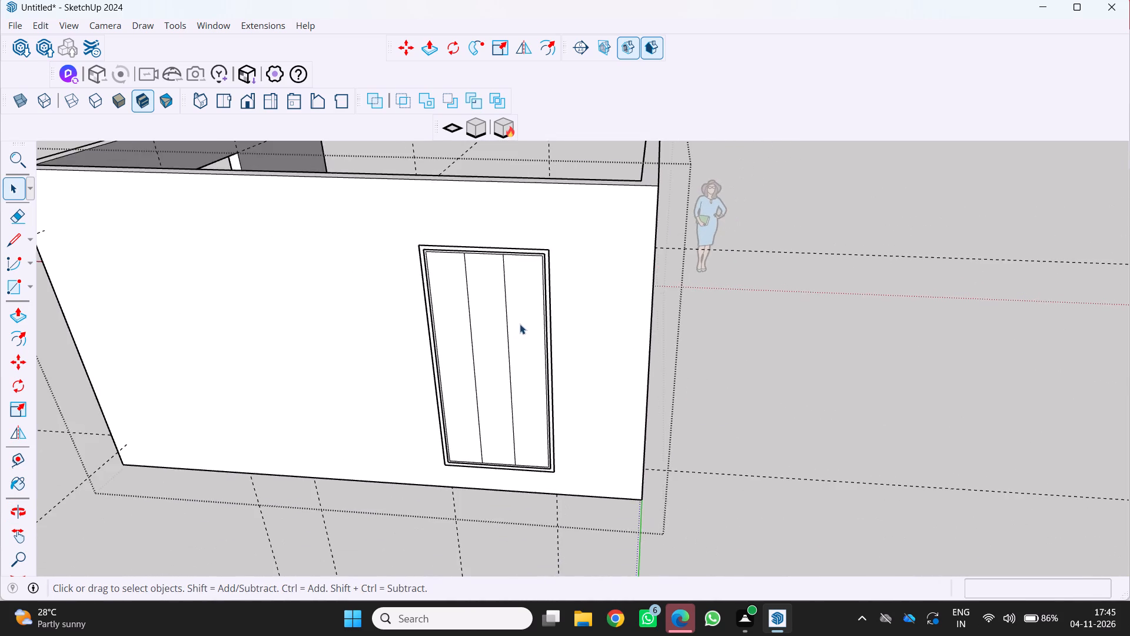
pyautogui.scroll(-5, 520, 323)
pyautogui.moveTo(514, 343); pyautogui.dragTo(666, 342, button='middle')
pyautogui.scroll(-3, 666, 342)
pyautogui.moveTo(630, 365); pyautogui.dragTo(722, 350, button='middle')
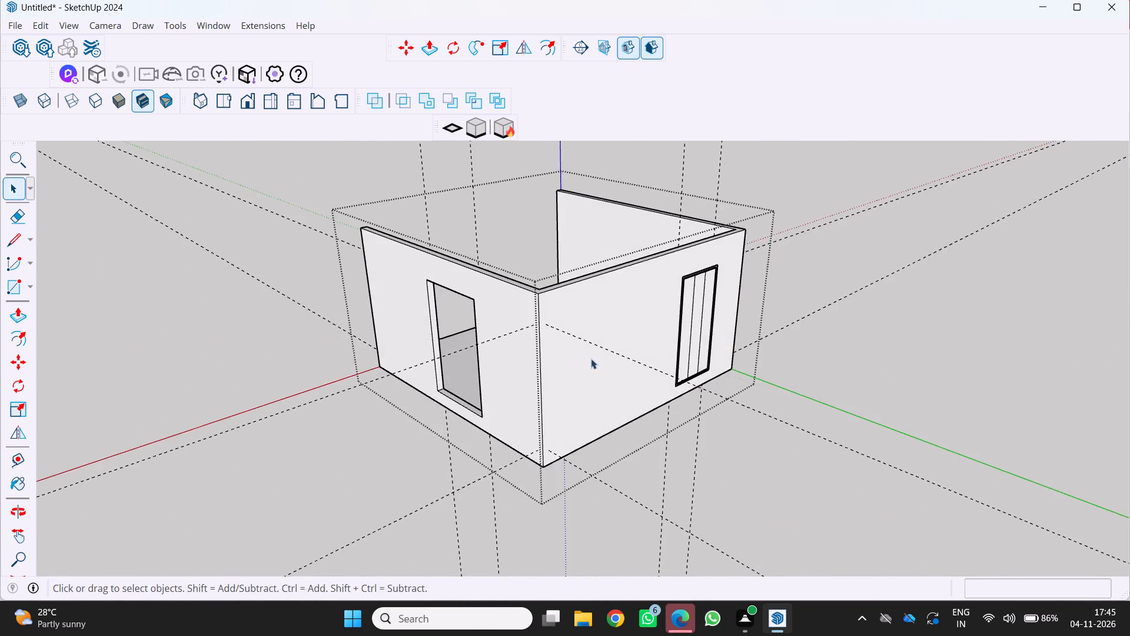
# Examine the three-strip door panel and its frame from outside the room, close up and from several angles.
pyautogui.scroll(2, 559, 368)
pyautogui.moveTo(564, 367); pyautogui.dragTo(574, 394, button='middle')
pyautogui.scroll(-4, 574, 394)
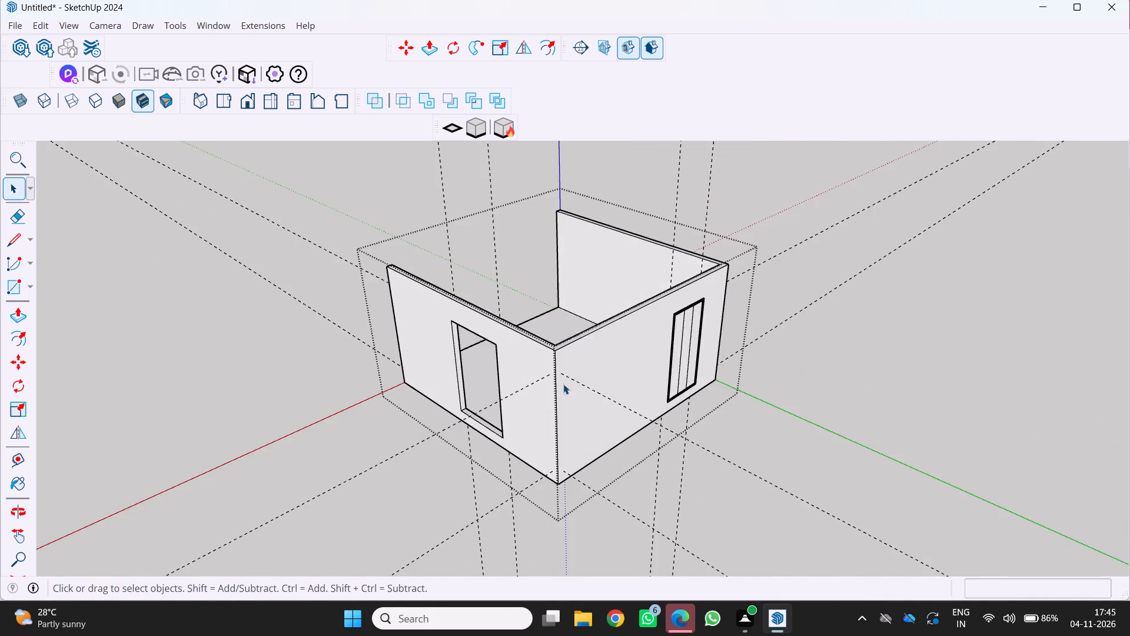
pyautogui.scroll(-4, 563, 384)
pyautogui.moveTo(559, 385); pyautogui.dragTo(498, 376, button='middle')
pyautogui.middleClick(498, 376)
pyautogui.scroll(3, 576, 380)
pyautogui.moveTo(587, 383); pyautogui.dragTo(522, 385, button='middle')
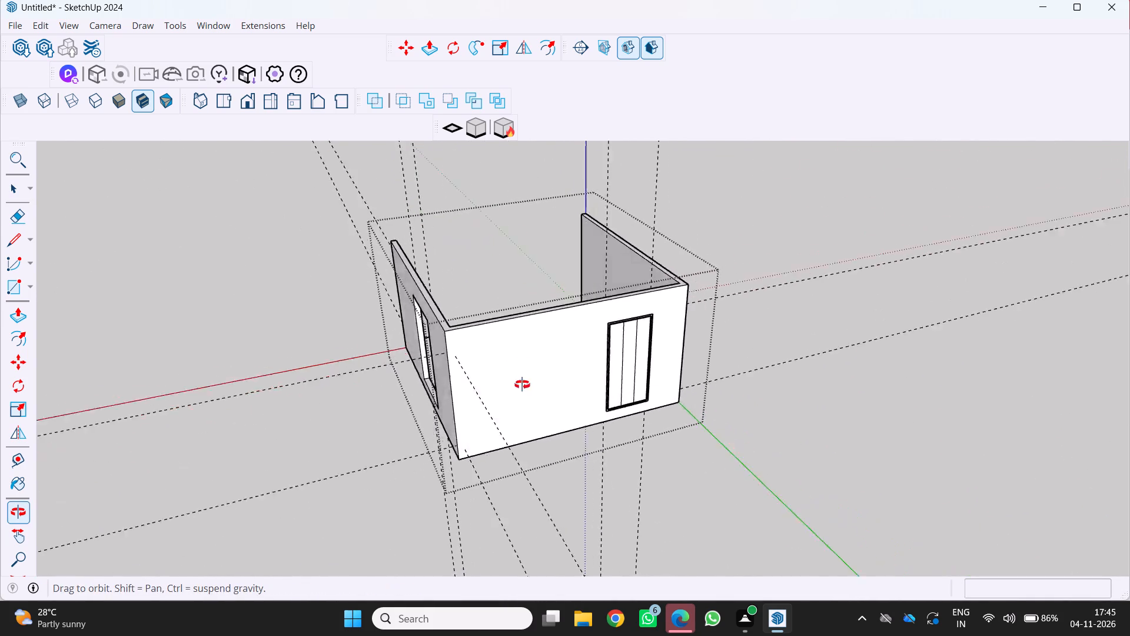
pyautogui.moveTo(522, 385); pyautogui.dragTo(521, 385, button='middle')
pyautogui.middleClick(521, 384)
pyautogui.scroll(3, 594, 383)
pyautogui.moveTo(597, 383); pyautogui.dragTo(545, 385, button='middle')
pyautogui.scroll(2, 566, 380)
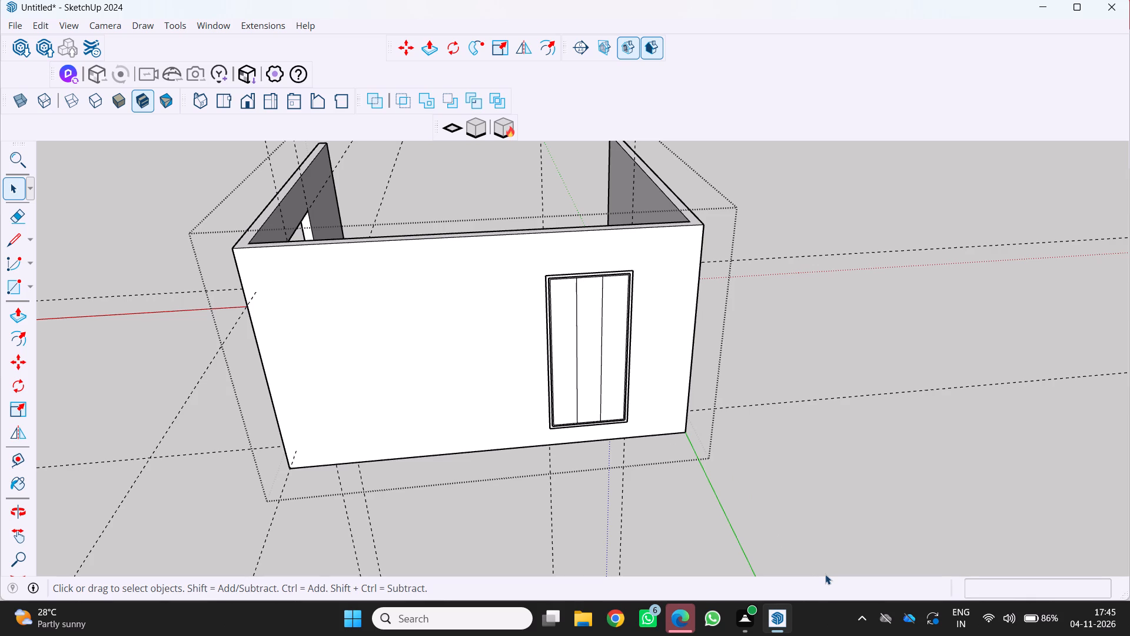
pyautogui.scroll(-2, 574, 419)
pyautogui.moveTo(574, 419); pyautogui.dragTo(627, 426, button='middle')
pyautogui.middleClick(627, 426)
pyautogui.scroll(4, 587, 393)
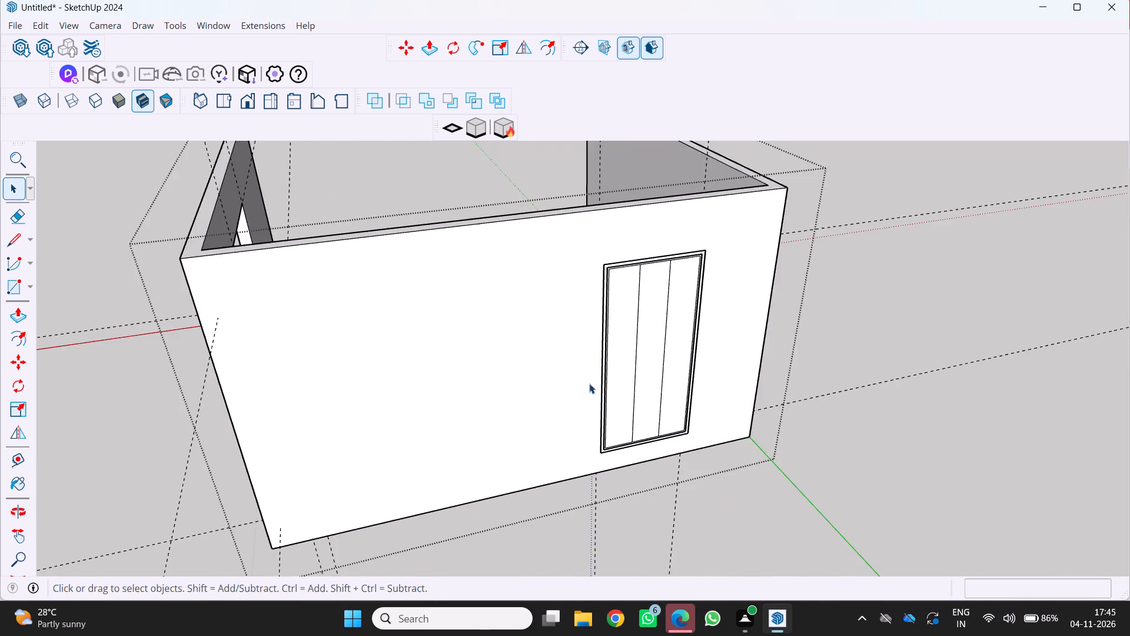
pyautogui.moveTo(594, 383); pyautogui.dragTo(495, 403, button='middle')
pyautogui.middleClick(495, 403)
pyautogui.scroll(3, 527, 373)
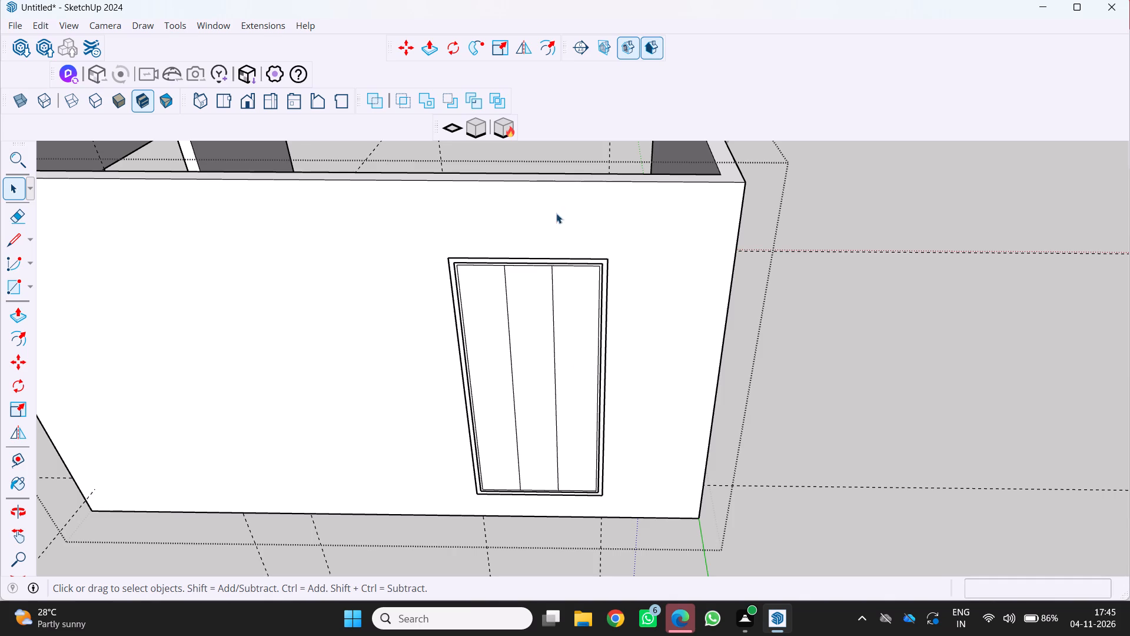
pyautogui.scroll(4, 546, 287)
pyautogui.moveTo(561, 291); pyautogui.dragTo(617, 324, button='middle')
pyautogui.scroll(-5, 602, 331)
pyautogui.scroll(-3, 543, 369)
pyautogui.moveTo(540, 373); pyautogui.dragTo(504, 358, button='middle')
pyautogui.scroll(1, 538, 373)
pyautogui.middleClick(504, 355)
pyautogui.scroll(4, 520, 335)
pyautogui.scroll(3, 560, 304)
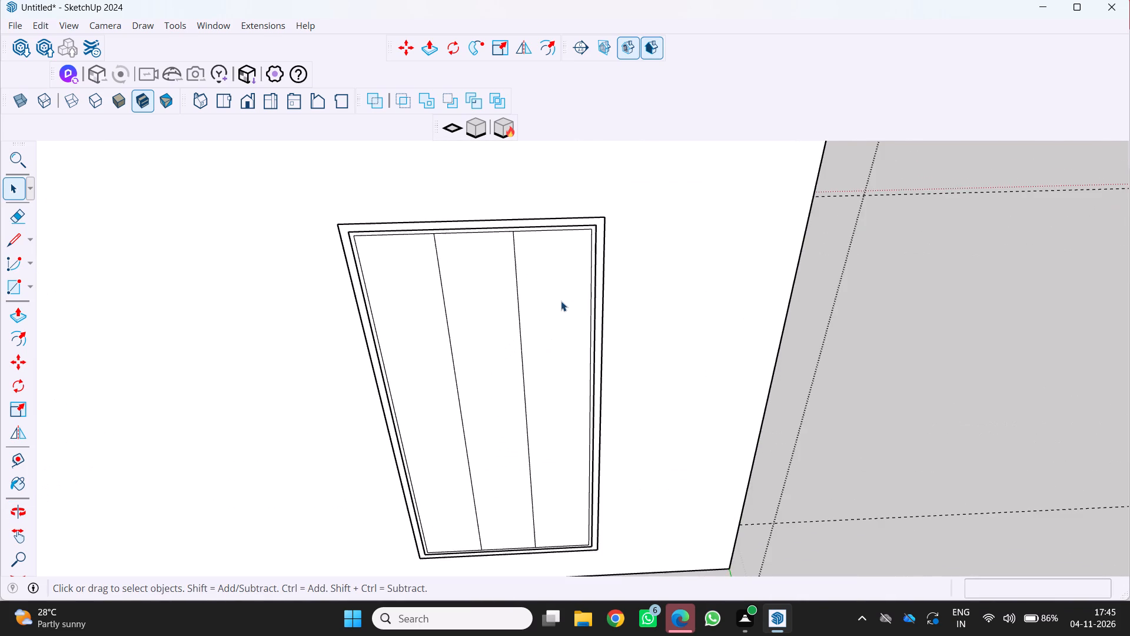
pyautogui.moveTo(559, 302); pyautogui.dragTo(671, 324, button='middle')
pyautogui.scroll(-4, 618, 329)
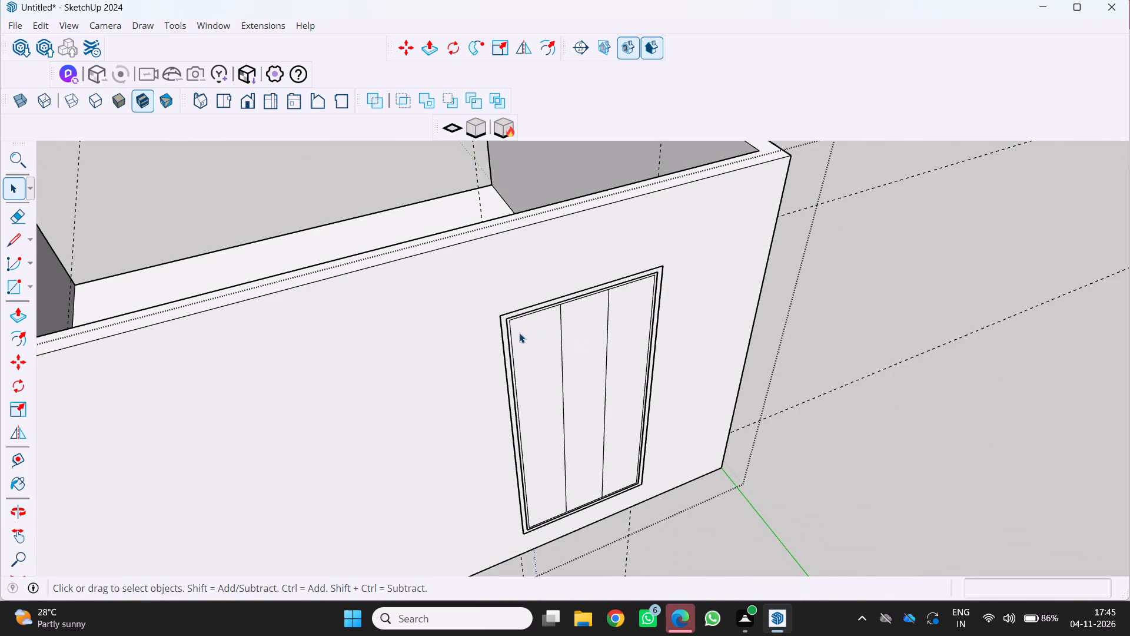
pyautogui.scroll(6, 519, 332)
pyautogui.moveTo(504, 316); pyautogui.dragTo(672, 352, button='middle')
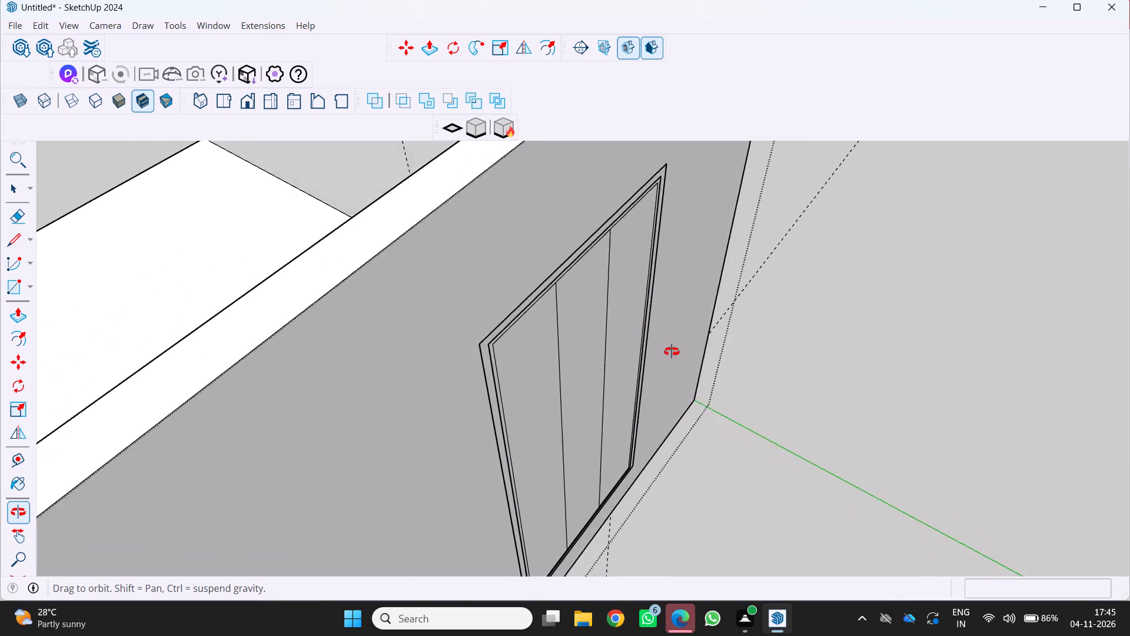
pyautogui.moveTo(672, 352); pyautogui.dragTo(726, 343, button='middle')
pyautogui.scroll(-3, 726, 343)
pyautogui.scroll(-5, 662, 362)
pyautogui.moveTo(646, 375); pyautogui.dragTo(478, 323, button='middle')
pyautogui.middleClick(478, 322)
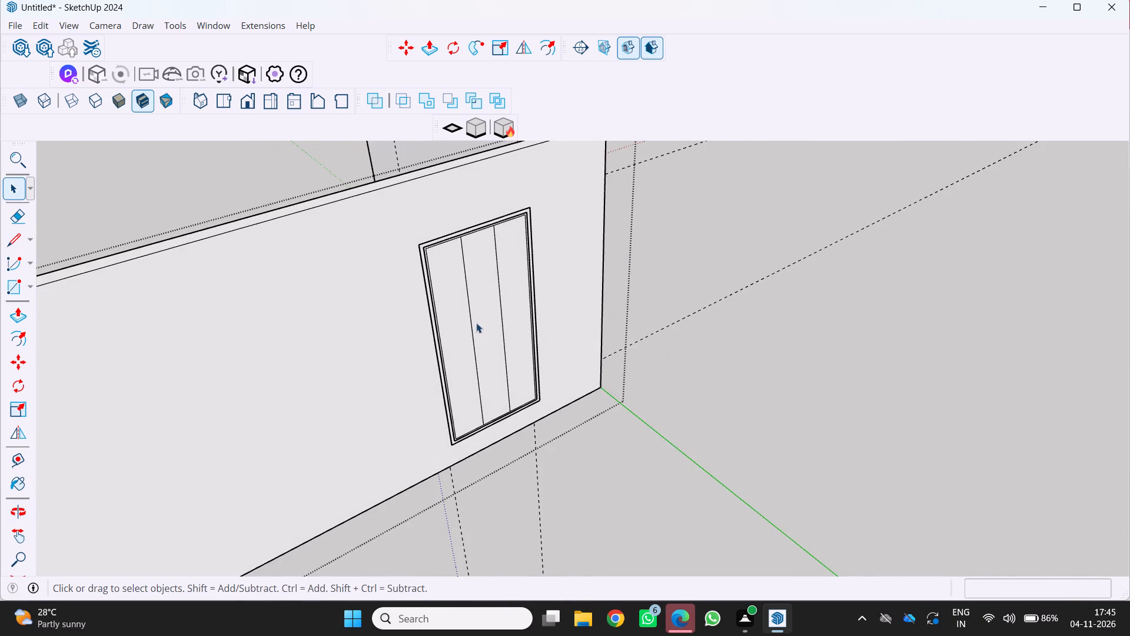
pyautogui.scroll(-4, 488, 339)
pyautogui.moveTo(492, 344); pyautogui.dragTo(452, 347, button='middle')
pyautogui.scroll(4, 448, 336)
pyautogui.scroll(-4, 504, 343)
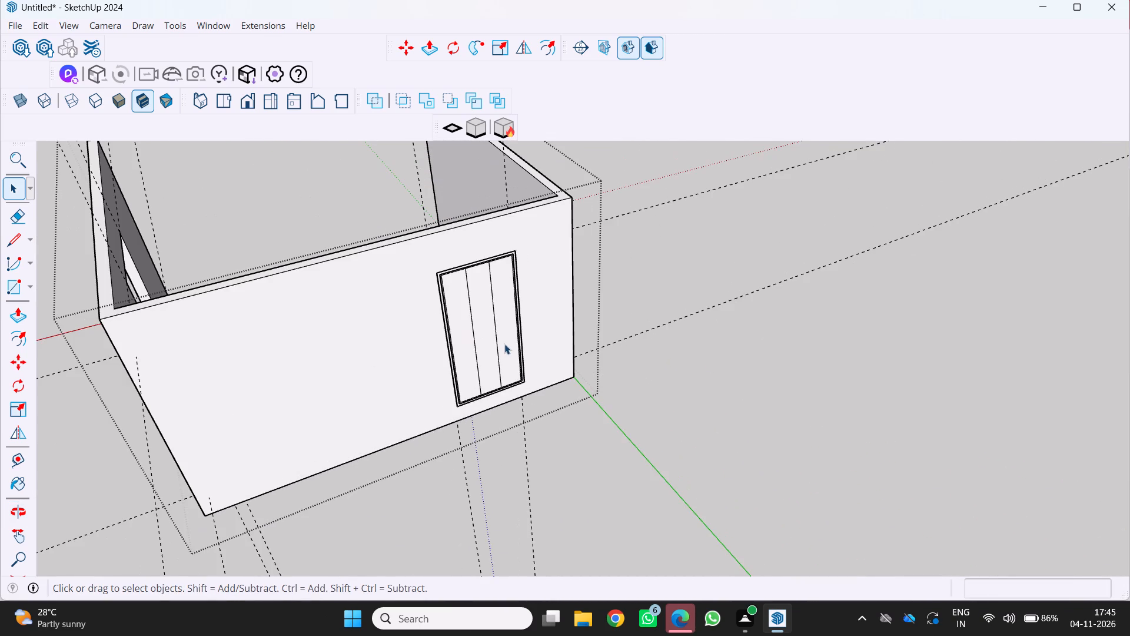
pyautogui.moveTo(554, 346); pyautogui.dragTo(784, 305, button='middle')
pyautogui.middleClick(784, 305)
pyautogui.scroll(-5, 709, 307)
pyautogui.moveTo(685, 330); pyautogui.dragTo(439, 346, button='middle')
pyautogui.scroll(1, 506, 349)
pyautogui.middleClick(439, 346)
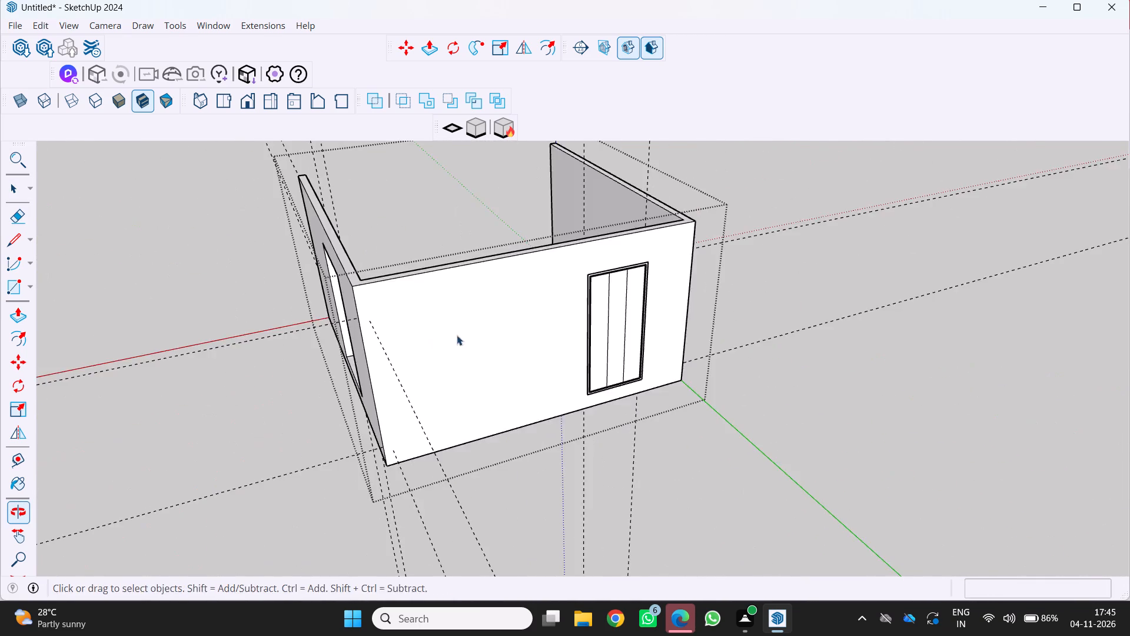
pyautogui.scroll(3, 523, 329)
pyautogui.moveTo(540, 330); pyautogui.dragTo(429, 337, button='middle')
pyautogui.middleClick(429, 337)
pyautogui.scroll(4, 498, 335)
pyautogui.moveTo(507, 331); pyautogui.dragTo(431, 343, button='middle')
pyautogui.middleClick(430, 343)
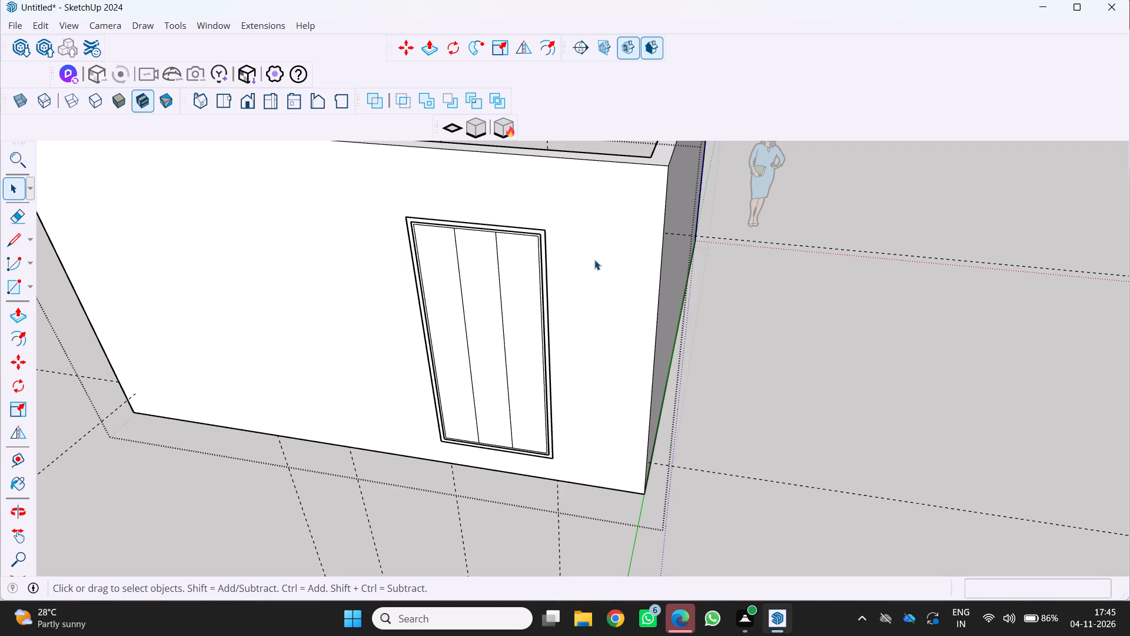
pyautogui.scroll(-1, 535, 270)
pyautogui.scroll(1, 524, 274)
pyautogui.moveTo(524, 274); pyautogui.dragTo(623, 254, button='middle')
pyautogui.middleClick(624, 254)
pyautogui.scroll(4, 447, 308)
pyautogui.moveTo(446, 308); pyautogui.dragTo(559, 325, button='middle')
pyautogui.scroll(-5, 559, 325)
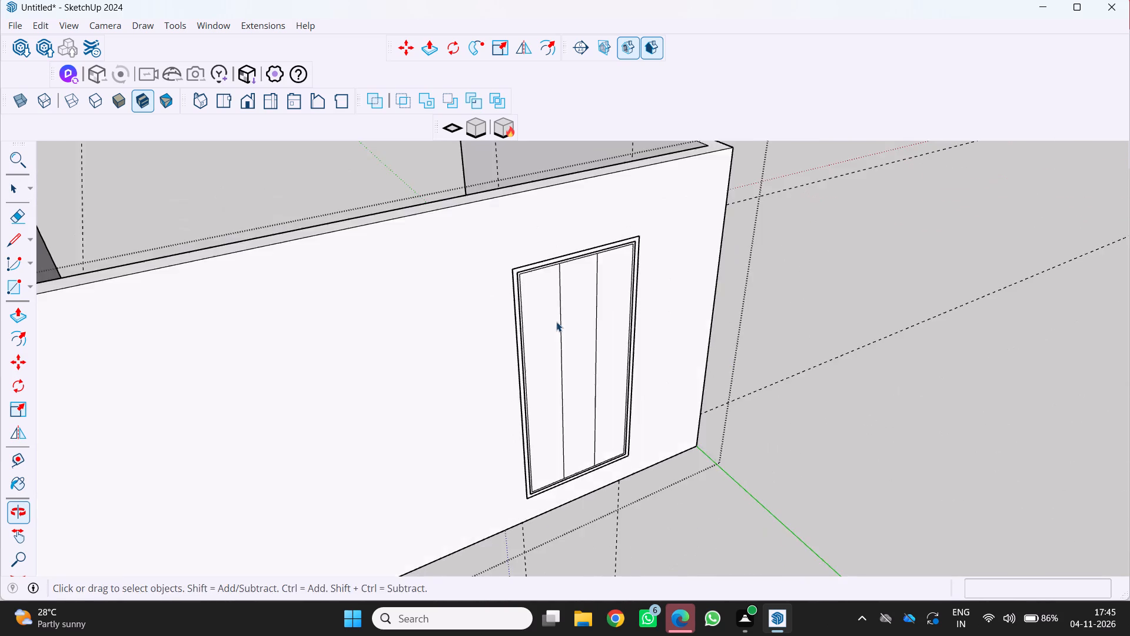
pyautogui.scroll(2, 460, 343)
pyautogui.moveTo(426, 343); pyautogui.dragTo(410, 323, button='middle')
pyautogui.scroll(4, 549, 297)
pyautogui.moveTo(525, 297); pyautogui.dragTo(463, 312, button='middle')
pyautogui.scroll(1, 468, 316)
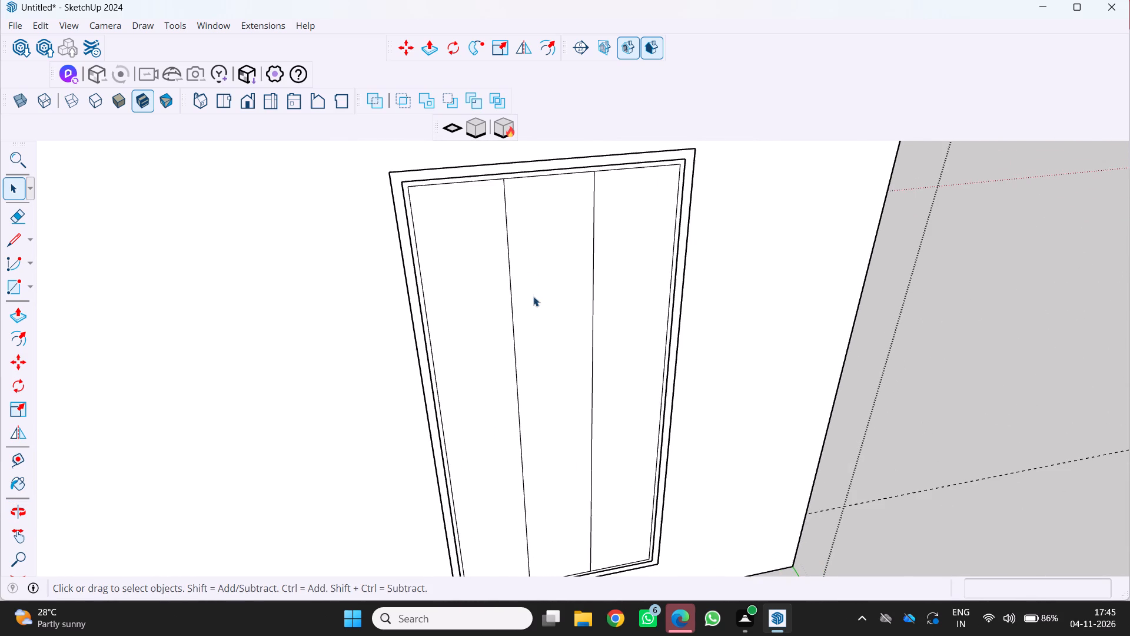
pyautogui.scroll(-5, 520, 303)
pyautogui.moveTo(519, 306); pyautogui.dragTo(638, 299, button='middle')
pyautogui.scroll(-3, 642, 299)
pyautogui.scroll(2, 583, 318)
pyautogui.moveTo(577, 318); pyautogui.dragTo(474, 319, button='middle')
pyautogui.middleClick(474, 319)
pyautogui.scroll(3, 463, 260)
pyautogui.moveTo(494, 243); pyautogui.dragTo(537, 284, button='middle')
pyautogui.scroll(6, 493, 283)
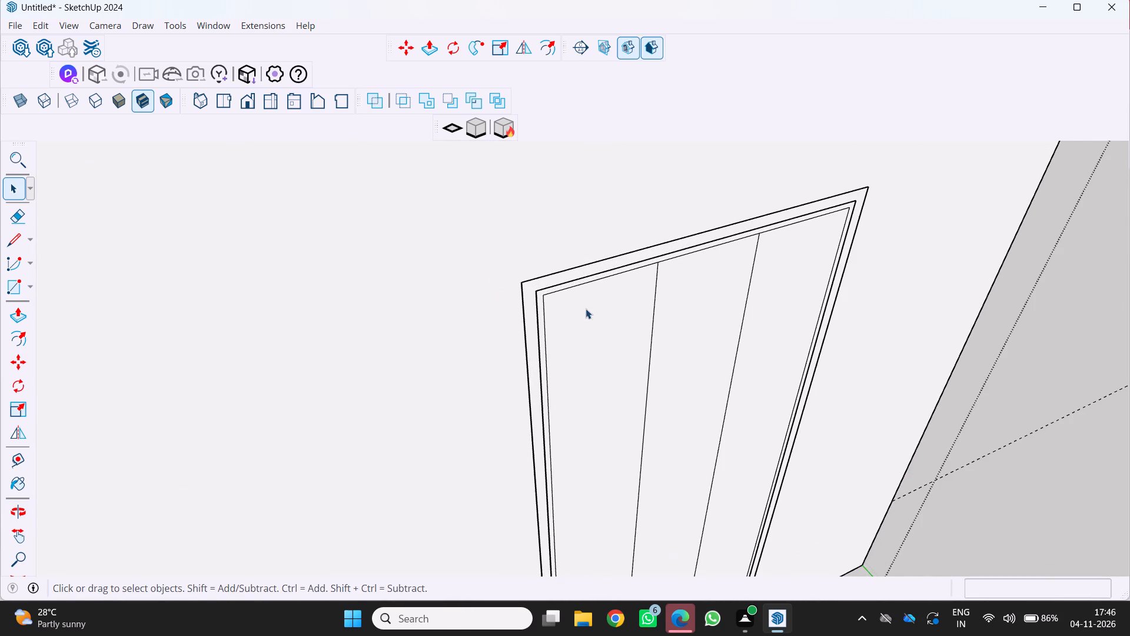
pyautogui.scroll(3, 590, 306)
pyautogui.moveTo(582, 306); pyautogui.dragTo(736, 317, button='middle')
pyautogui.scroll(-8, 736, 317)
pyautogui.moveTo(706, 322); pyautogui.dragTo(702, 322, button='middle')
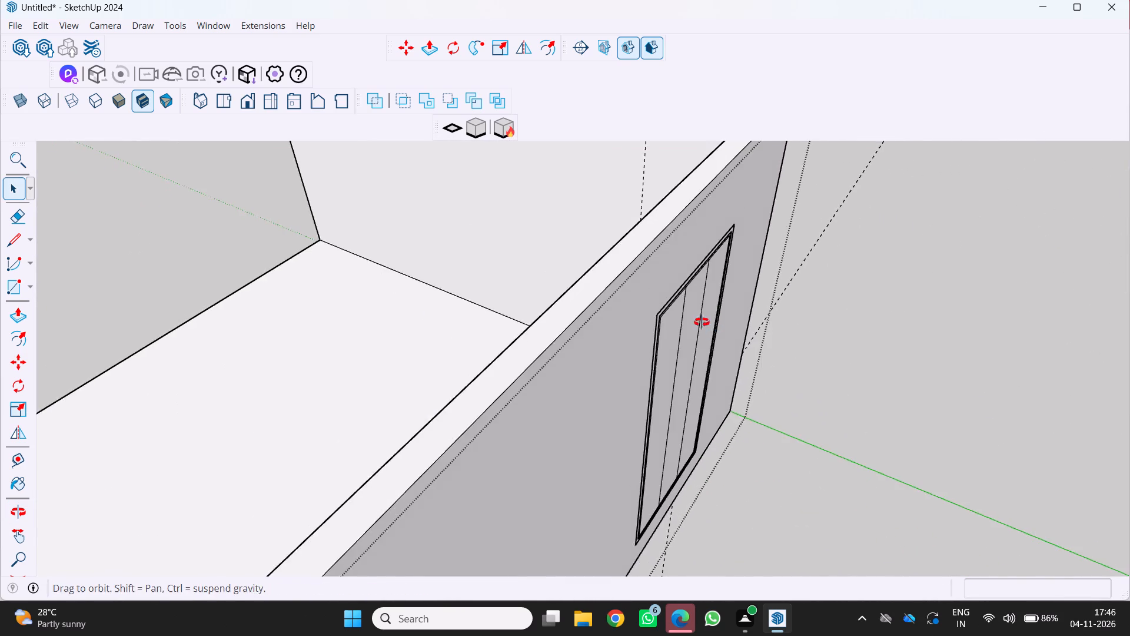
pyautogui.moveTo(702, 322); pyautogui.dragTo(523, 293, button='middle')
pyautogui.middleClick(523, 293)
pyautogui.scroll(3, 479, 315)
pyautogui.moveTo(477, 316); pyautogui.dragTo(597, 309, button='middle')
pyautogui.scroll(-5, 582, 310)
pyautogui.moveTo(580, 310); pyautogui.dragTo(577, 320, button='middle')
pyautogui.scroll(-4, 577, 320)
pyautogui.middleClick(577, 320)
pyautogui.moveTo(576, 319); pyautogui.dragTo(485, 302, button='middle')
pyautogui.middleClick(484, 302)
pyautogui.scroll(4, 480, 301)
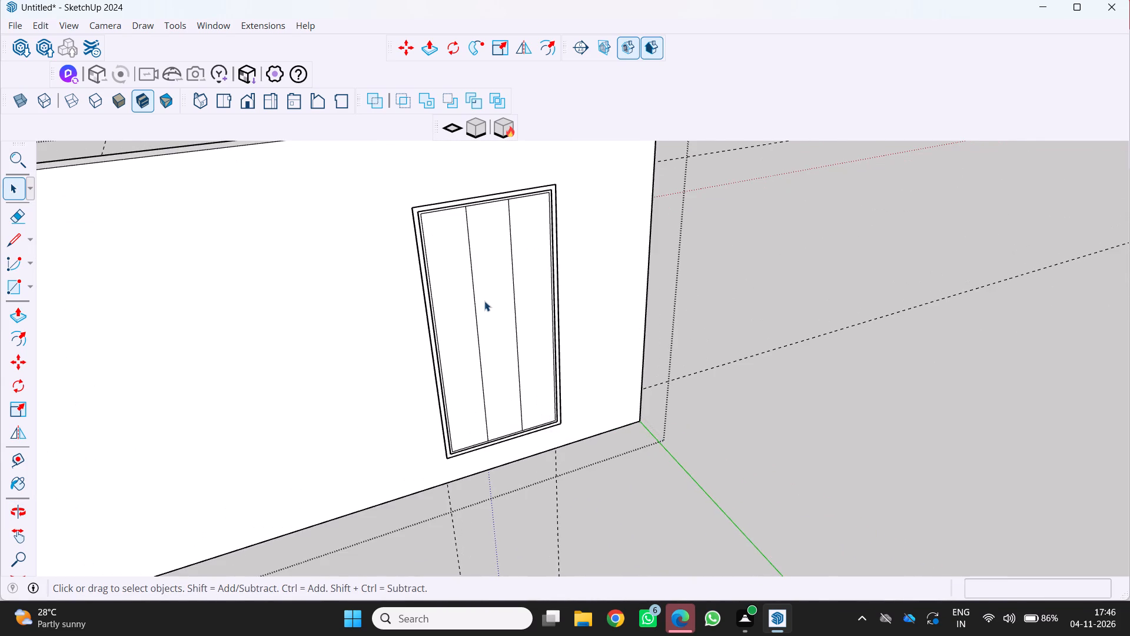
pyautogui.scroll(3, 476, 286)
pyautogui.moveTo(486, 284); pyautogui.dragTo(603, 305, button='middle')
pyautogui.moveTo(528, 312); pyautogui.dragTo(698, 355, button='middle')
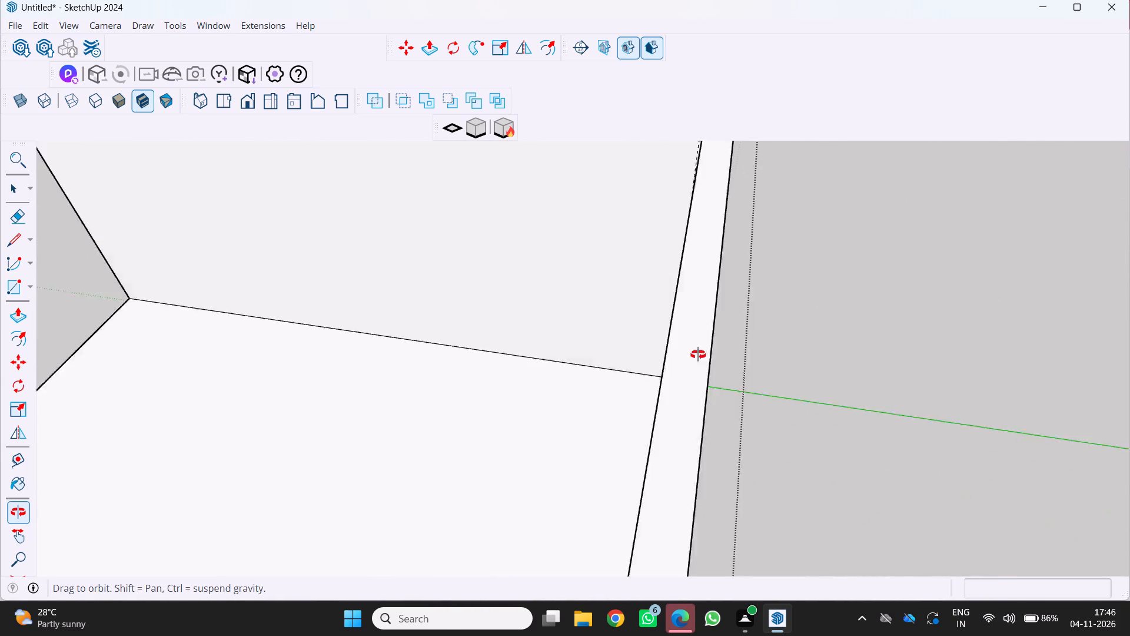
pyautogui.moveTo(698, 355); pyautogui.dragTo(725, 347, button='middle')
pyautogui.moveTo(722, 347); pyautogui.dragTo(712, 343, button='middle')
pyautogui.scroll(-6, 709, 340)
pyautogui.moveTo(712, 337); pyautogui.dragTo(561, 309, button='middle')
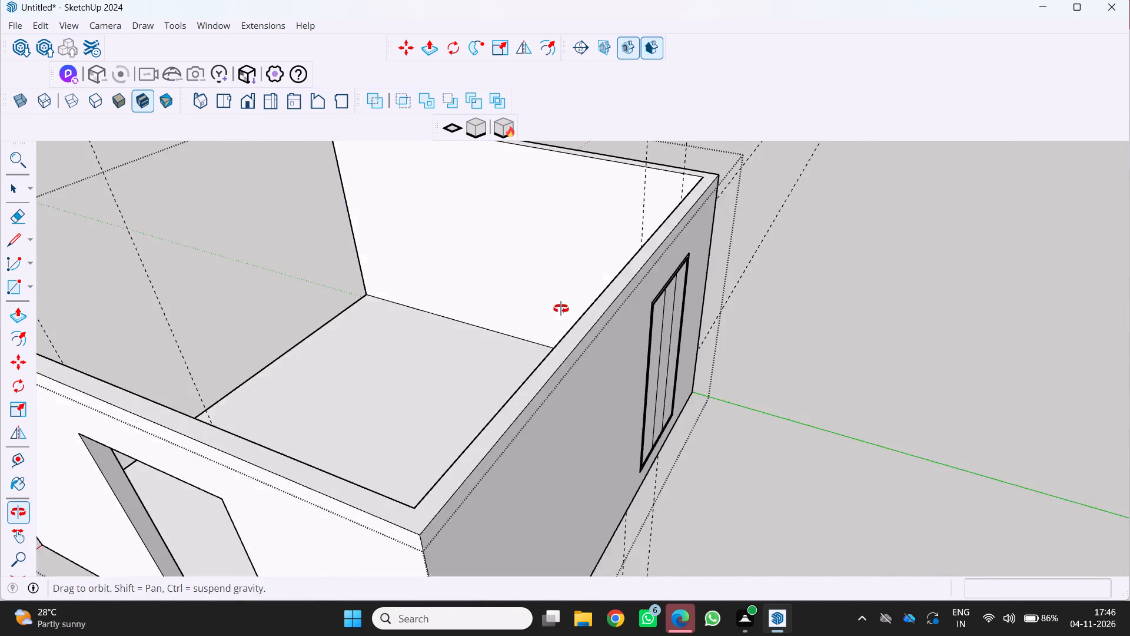
pyautogui.moveTo(561, 309); pyautogui.dragTo(560, 309, button='middle')
pyautogui.scroll(-4, 608, 336)
pyautogui.moveTo(599, 344); pyautogui.dragTo(414, 287, button='middle')
pyautogui.scroll(1, 480, 313)
pyautogui.scroll(4, 566, 342)
pyautogui.moveTo(556, 327); pyautogui.dragTo(501, 331, button='middle')
pyautogui.middleClick(500, 331)
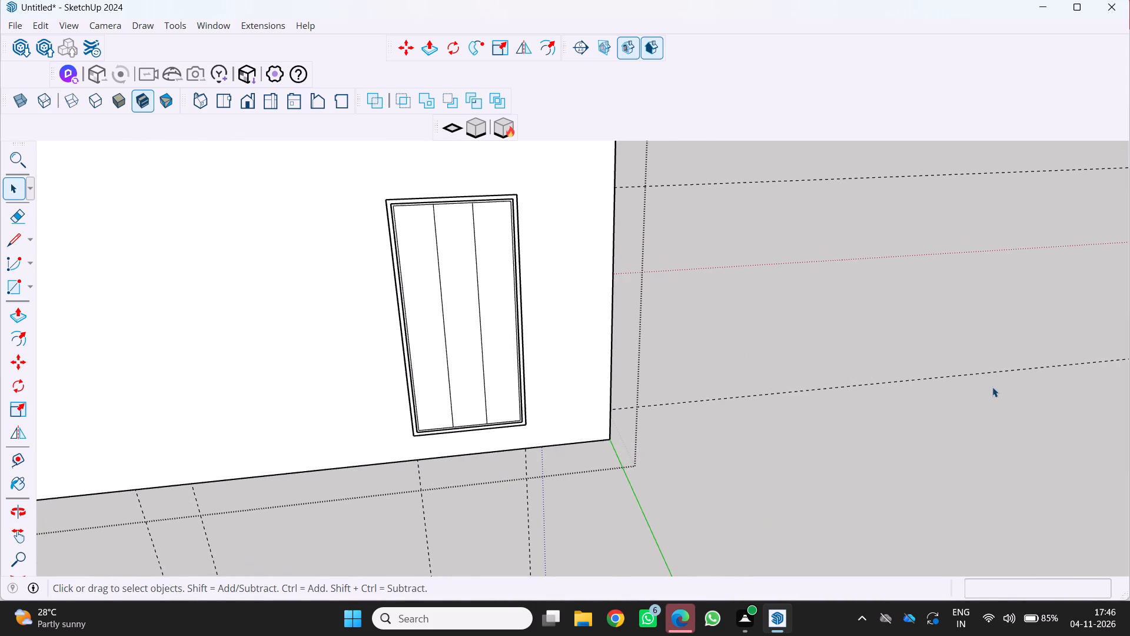
pyautogui.scroll(3, 516, 297)
pyautogui.moveTo(516, 301); pyautogui.dragTo(616, 354, button='middle')
pyautogui.scroll(-5, 616, 356)
pyautogui.moveTo(607, 364); pyautogui.dragTo(547, 327, button='middle')
pyautogui.scroll(1, 600, 365)
pyautogui.middleClick(547, 327)
pyautogui.scroll(4, 537, 324)
pyautogui.moveTo(534, 333); pyautogui.dragTo(535, 334, button='middle')
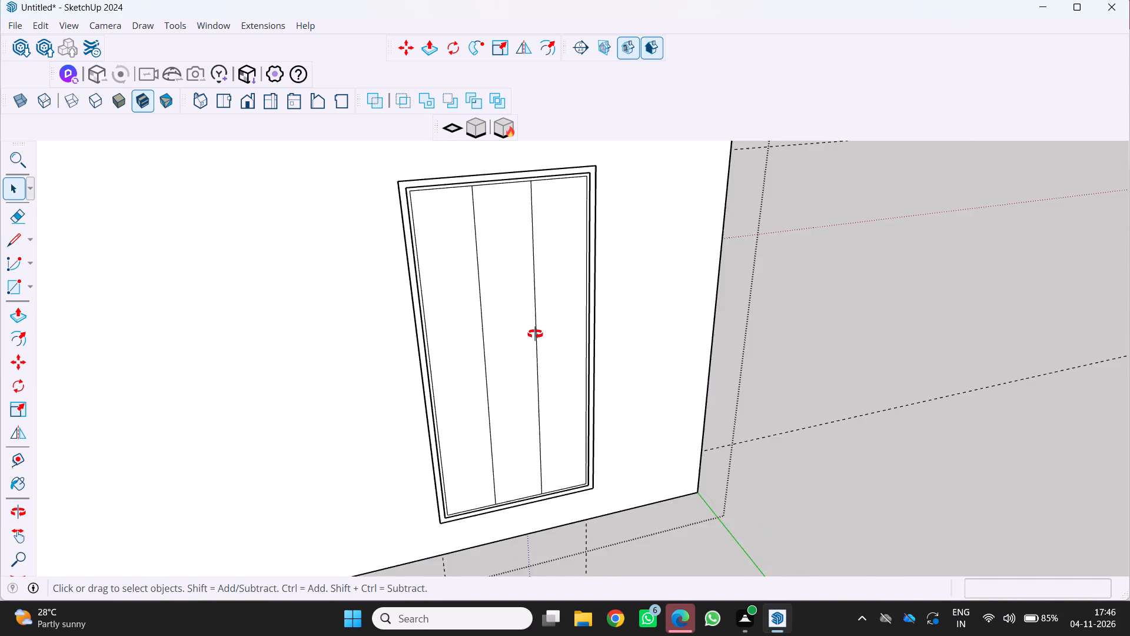
pyautogui.moveTo(535, 334); pyautogui.dragTo(559, 337, button='middle')
pyautogui.scroll(-4, 557, 337)
pyautogui.moveTo(580, 337); pyautogui.dragTo(546, 340, button='middle')
pyautogui.scroll(1, 580, 337)
pyautogui.middleClick(546, 340)
pyautogui.scroll(4, 538, 333)
pyautogui.moveTo(532, 329); pyautogui.dragTo(615, 327, button='middle')
pyautogui.middleClick(616, 327)
pyautogui.scroll(-5, 623, 325)
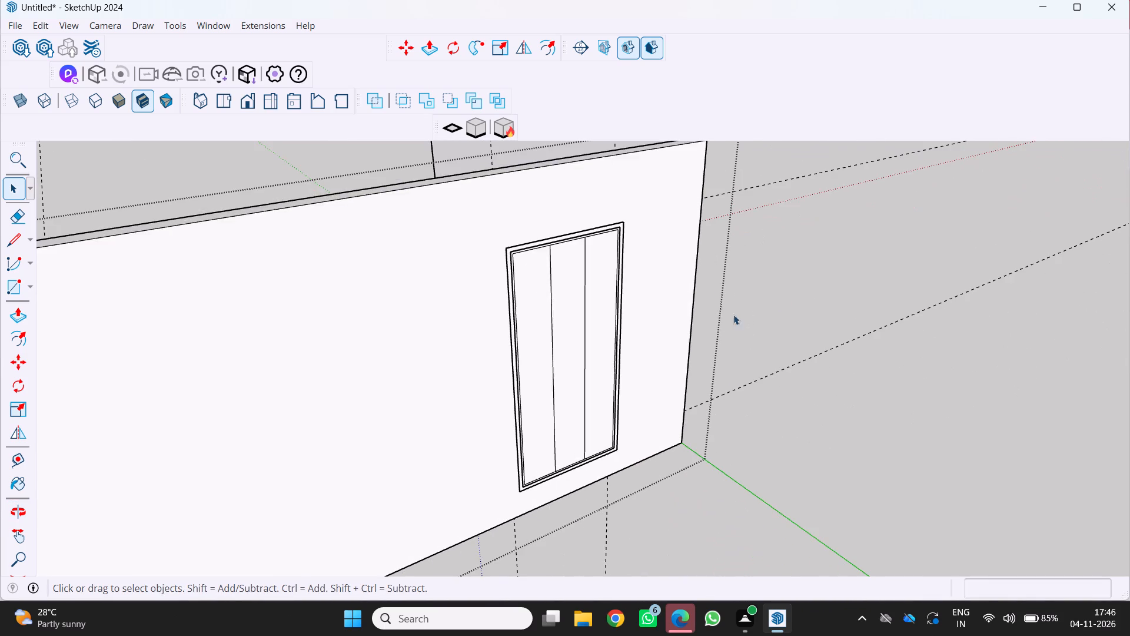
pyautogui.moveTo(506, 356); pyautogui.dragTo(617, 309, button='middle')
pyautogui.scroll(-4, 617, 308)
pyautogui.moveTo(615, 312); pyautogui.dragTo(525, 337, button='middle')
pyautogui.middleClick(525, 337)
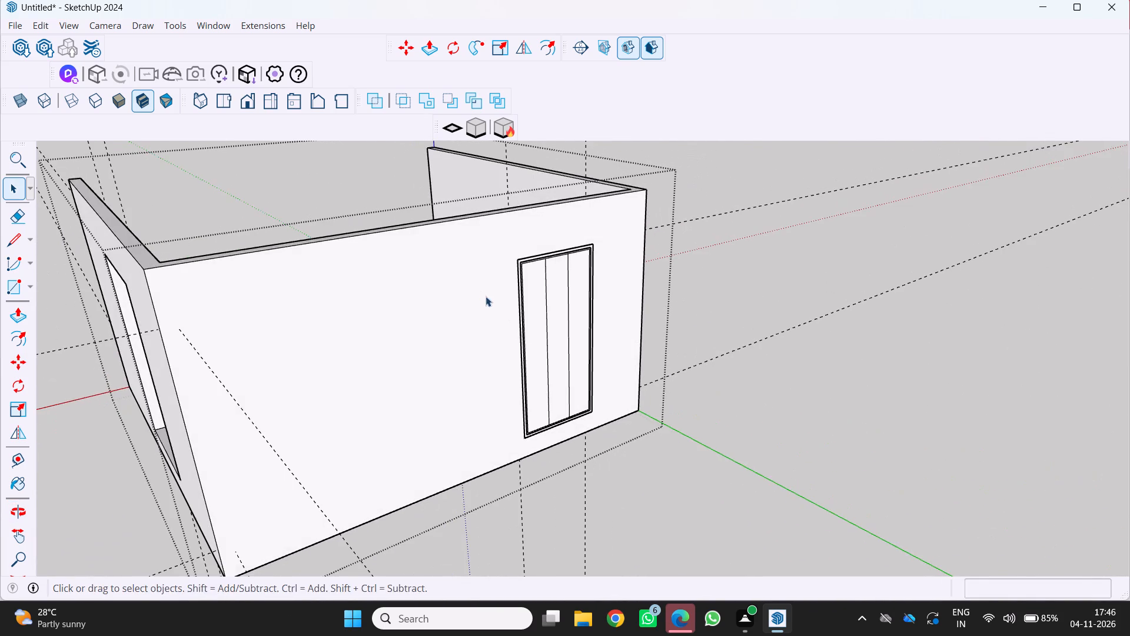
# Examine the back of the door panel and its frame from inside the room, including the whole open-sided interior.
pyautogui.moveTo(489, 298); pyautogui.dragTo(847, 302, button='middle')
pyautogui.scroll(-4, 847, 302)
pyautogui.moveTo(717, 312); pyautogui.dragTo(852, 306, button='middle')
pyautogui.scroll(4, 702, 268)
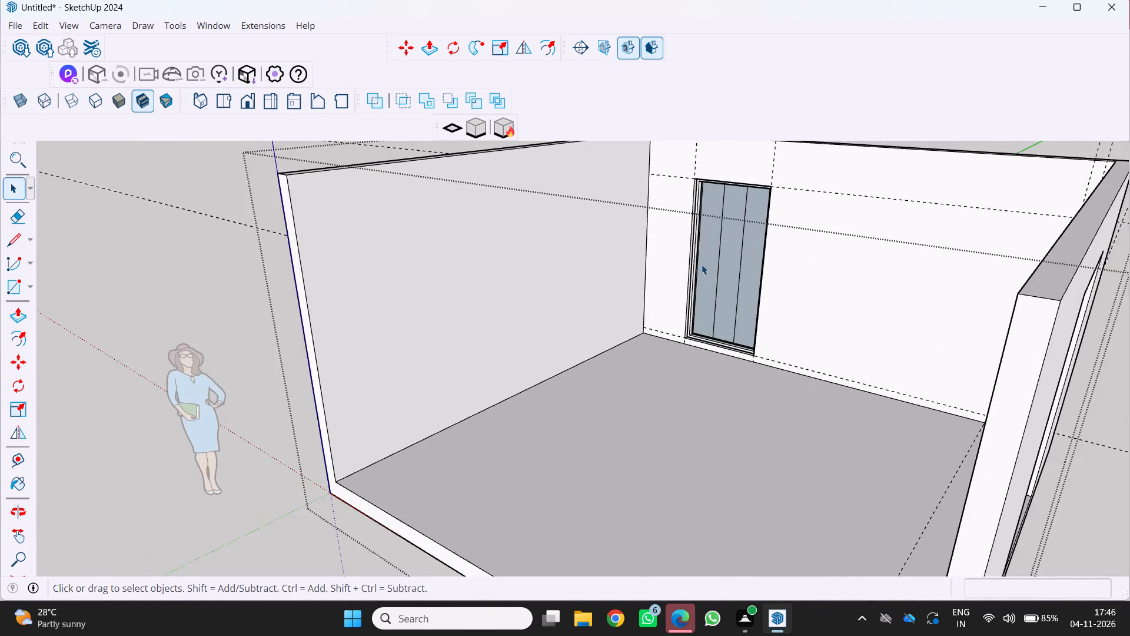
pyautogui.scroll(4, 696, 270)
pyautogui.moveTo(696, 272); pyautogui.dragTo(779, 329, button='middle')
pyautogui.middleClick(779, 329)
pyautogui.scroll(-5, 777, 332)
pyautogui.middleClick(776, 333)
pyautogui.scroll(1, 733, 300)
pyautogui.moveTo(733, 300); pyautogui.dragTo(739, 262, button='middle')
pyautogui.middleClick(739, 262)
pyautogui.scroll(3, 738, 260)
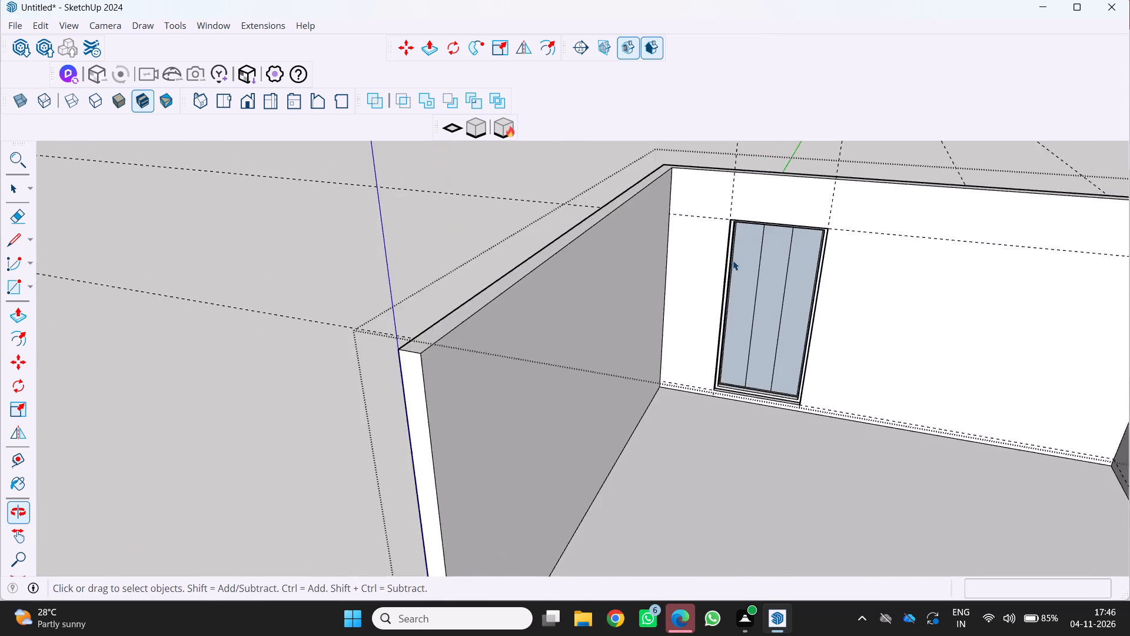
pyautogui.scroll(7, 733, 260)
pyautogui.moveTo(719, 266); pyautogui.dragTo(650, 286, button='middle')
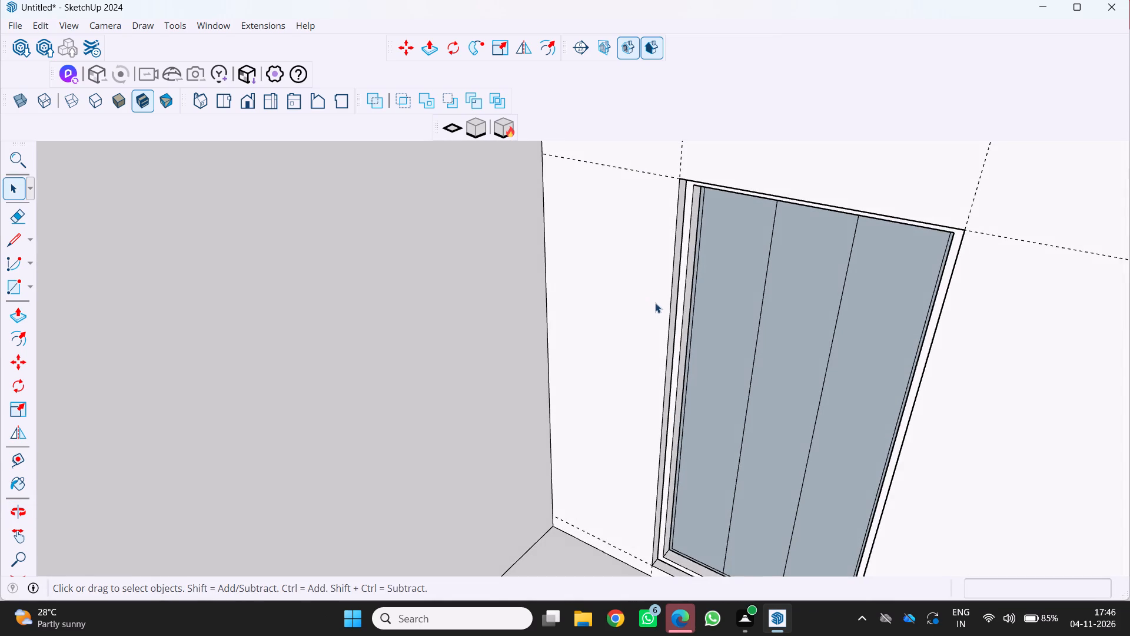
pyautogui.scroll(-3, 664, 293)
pyautogui.moveTo(669, 290); pyautogui.dragTo(722, 274, button='middle')
pyautogui.middleClick(722, 274)
pyautogui.scroll(7, 718, 270)
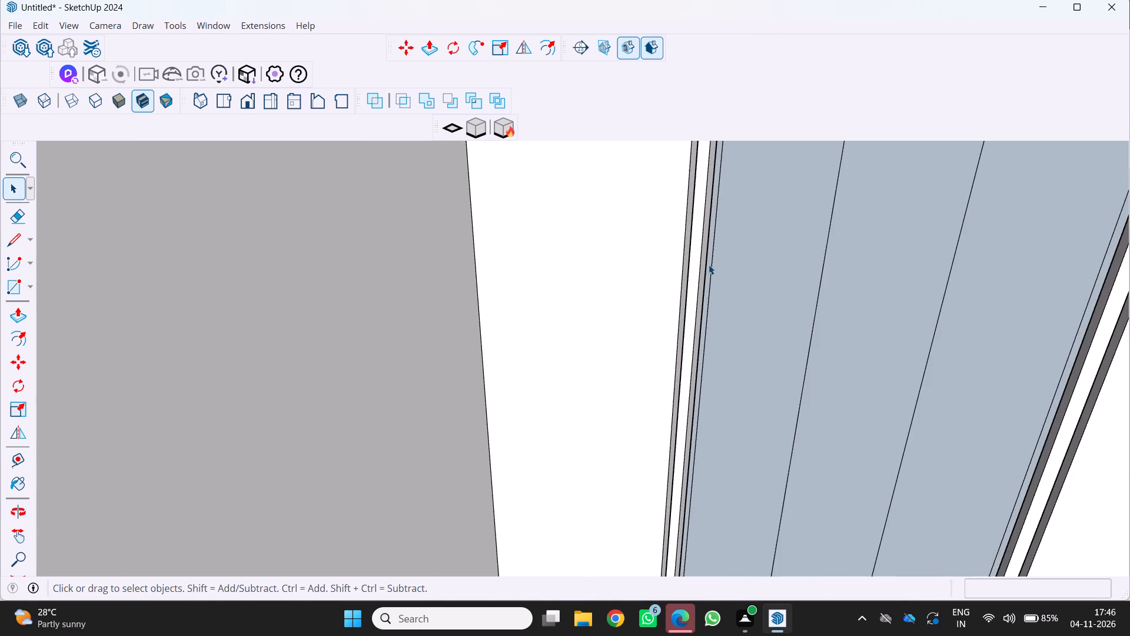
pyautogui.scroll(-17, 706, 266)
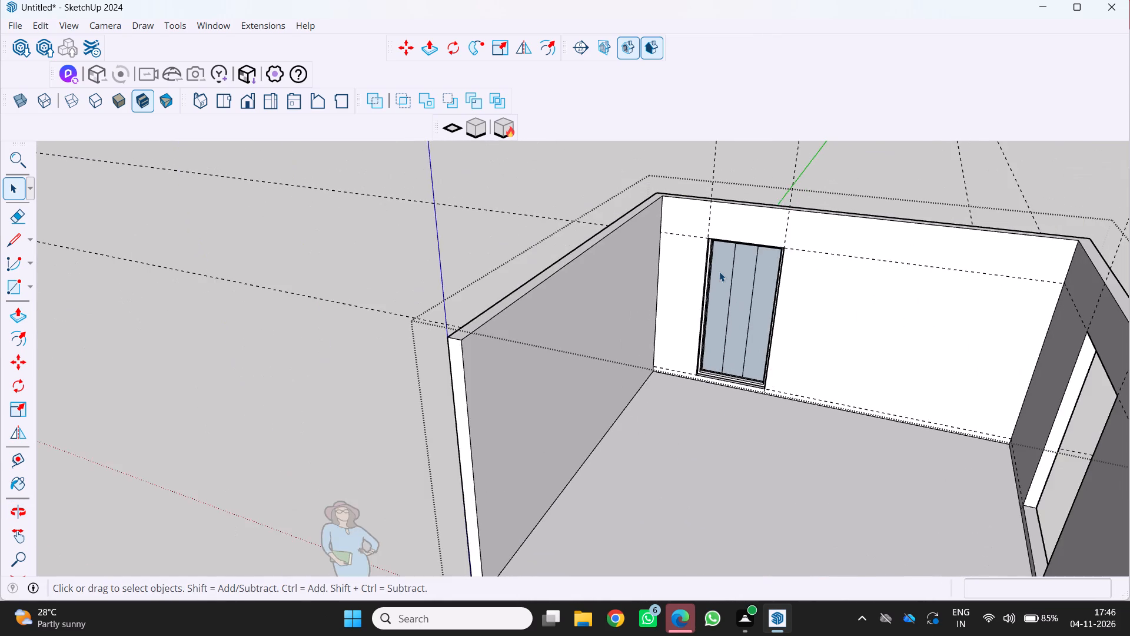
pyautogui.middleClick(723, 273)
pyautogui.moveTo(724, 273); pyautogui.dragTo(736, 230, button='middle')
pyautogui.middleClick(737, 230)
pyautogui.scroll(-2, 742, 237)
pyautogui.scroll(-4, 568, 358)
pyautogui.moveTo(569, 359); pyautogui.dragTo(694, 299, button='middle')
pyautogui.scroll(1, 694, 299)
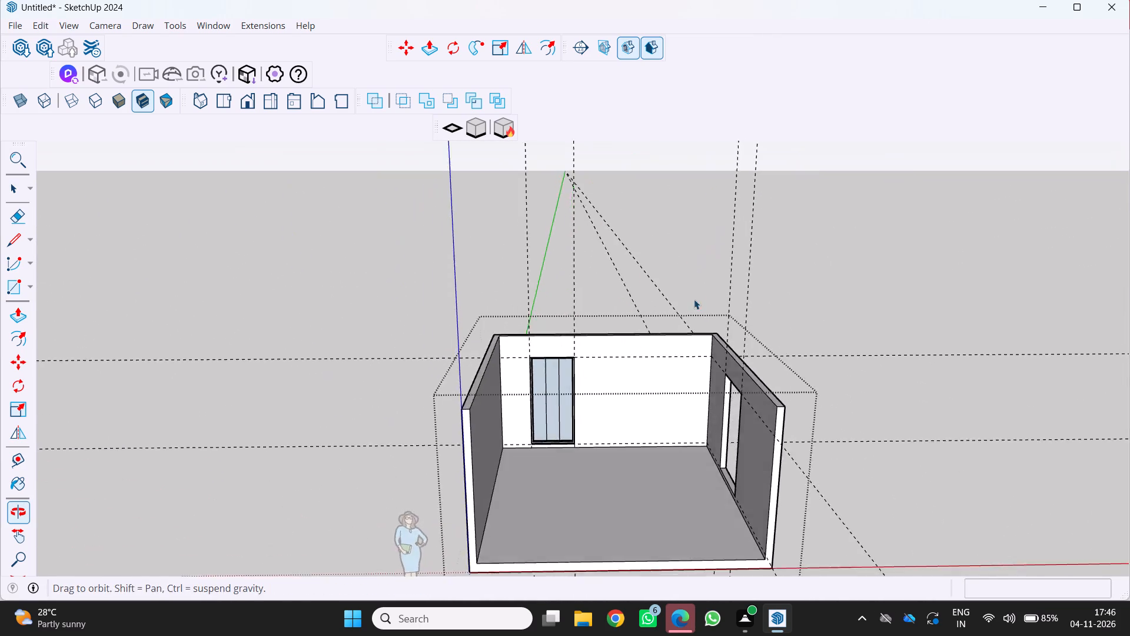
# Examine the outer side of the three-strip door panel and its frame from close up.
pyautogui.scroll(5, 694, 299)
pyautogui.moveTo(556, 389); pyautogui.dragTo(665, 345, button='middle')
pyautogui.middleClick(665, 345)
pyautogui.scroll(4, 575, 387)
pyautogui.moveTo(580, 386); pyautogui.dragTo(801, 320, button='middle')
pyautogui.middleClick(801, 320)
pyautogui.scroll(-5, 802, 320)
pyautogui.moveTo(656, 347); pyautogui.dragTo(743, 344, button='middle')
pyautogui.scroll(-5, 743, 344)
pyautogui.scroll(1, 619, 360)
pyautogui.moveTo(623, 370); pyautogui.dragTo(659, 399, button='middle')
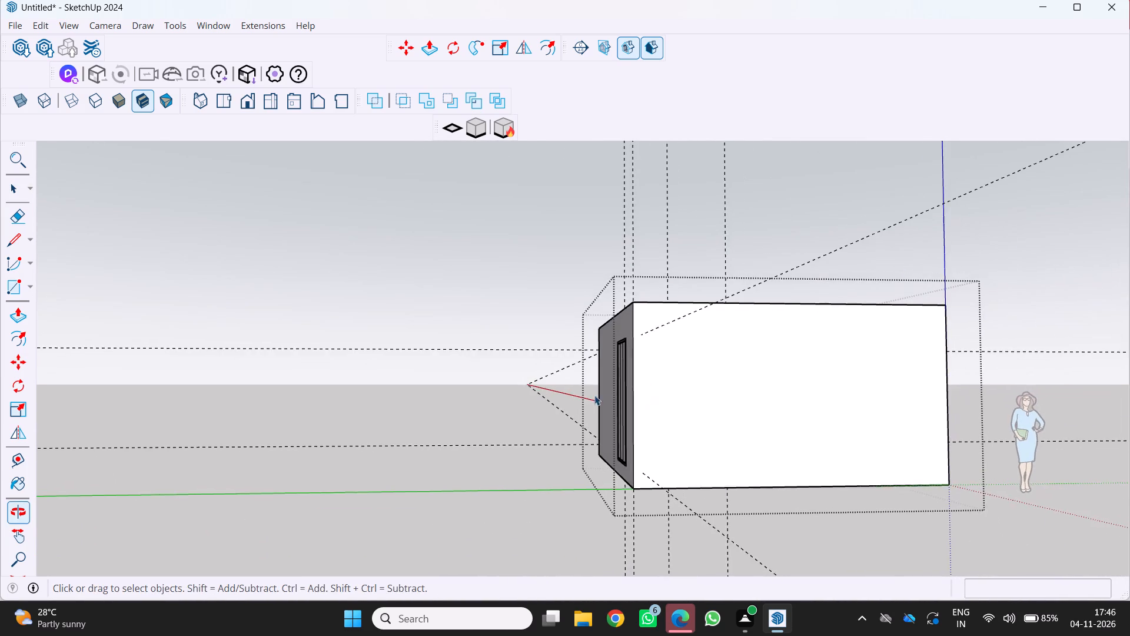
pyautogui.scroll(5, 590, 393)
pyautogui.moveTo(628, 409); pyautogui.dragTo(731, 440, button='middle')
pyautogui.middleClick(732, 440)
pyautogui.scroll(3, 715, 425)
pyautogui.moveTo(714, 424); pyautogui.dragTo(739, 429, button='middle')
pyautogui.scroll(3, 694, 405)
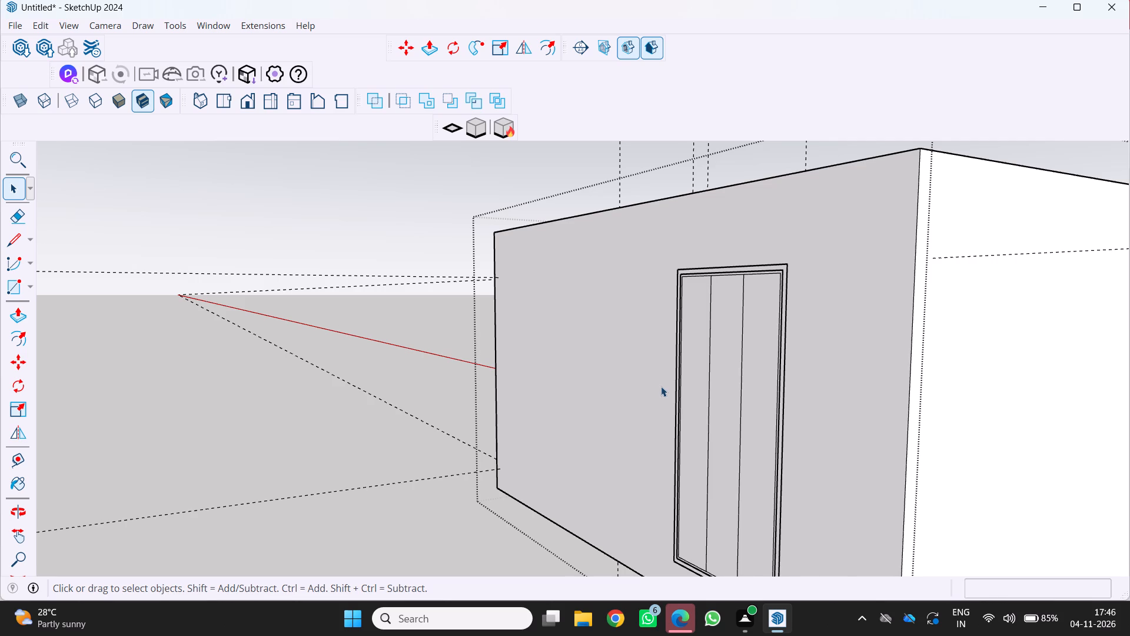
# Examine the whole room from outside, through its open side and towards the unfilled opening in the side wall.
pyautogui.scroll(-5, 661, 386)
pyautogui.moveTo(675, 388); pyautogui.dragTo(756, 428, button='middle')
pyautogui.scroll(-3, 756, 428)
pyautogui.moveTo(741, 426); pyautogui.dragTo(619, 415, button='middle')
pyautogui.scroll(-5, 621, 415)
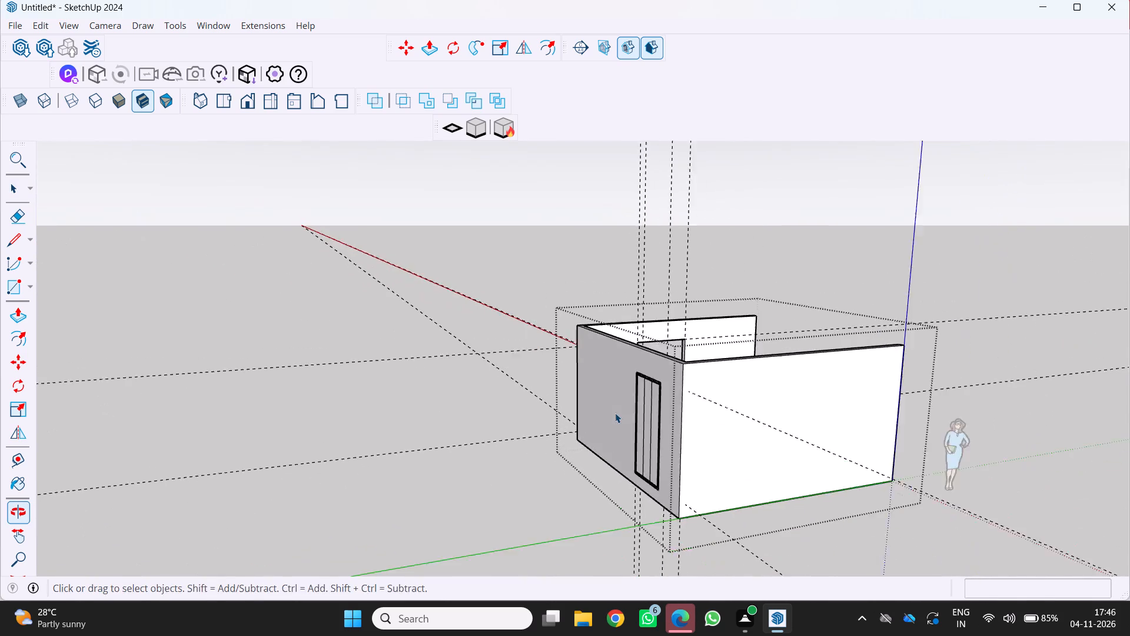
pyautogui.scroll(1, 646, 413)
pyautogui.moveTo(646, 413); pyautogui.dragTo(435, 395, button='middle')
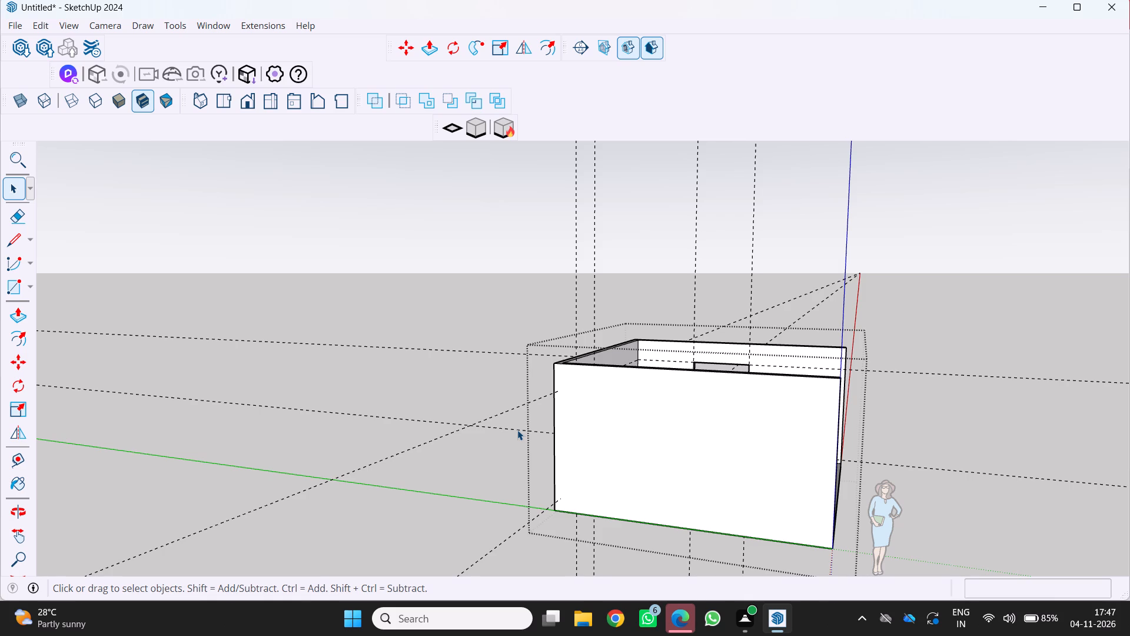
pyautogui.scroll(-2, 555, 438)
pyautogui.moveTo(648, 426); pyautogui.dragTo(584, 432, button='middle')
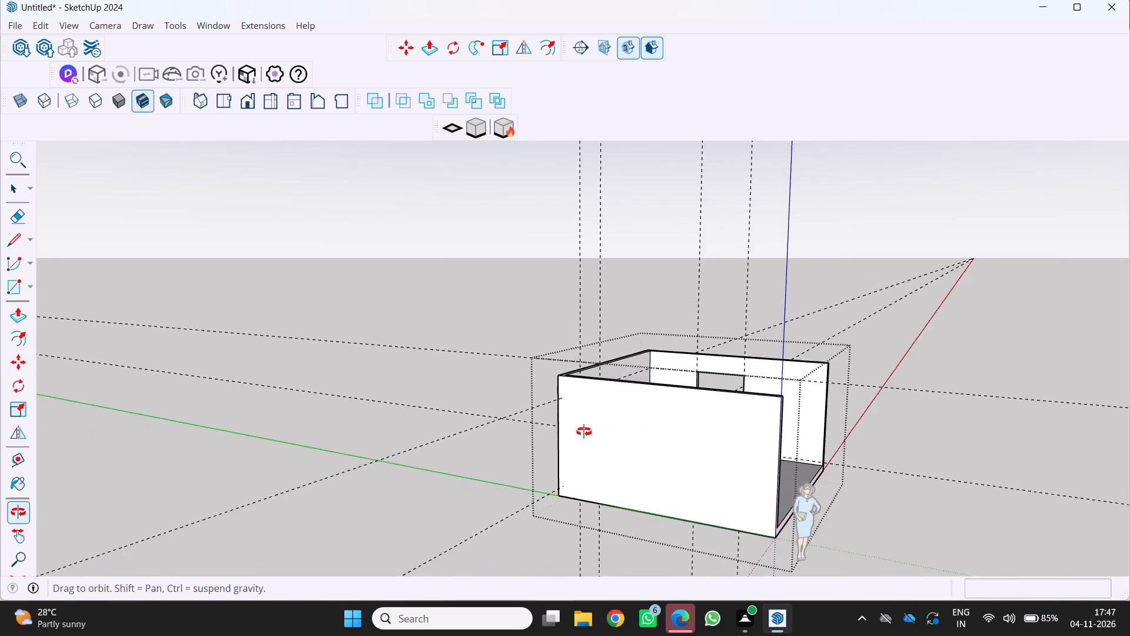
pyautogui.moveTo(584, 432); pyautogui.dragTo(502, 419, button='middle')
pyautogui.middleClick(501, 419)
pyautogui.moveTo(610, 438); pyautogui.dragTo(447, 441, button='middle')
pyautogui.scroll(-3, 447, 441)
pyautogui.moveTo(667, 438); pyautogui.dragTo(466, 466, button='middle')
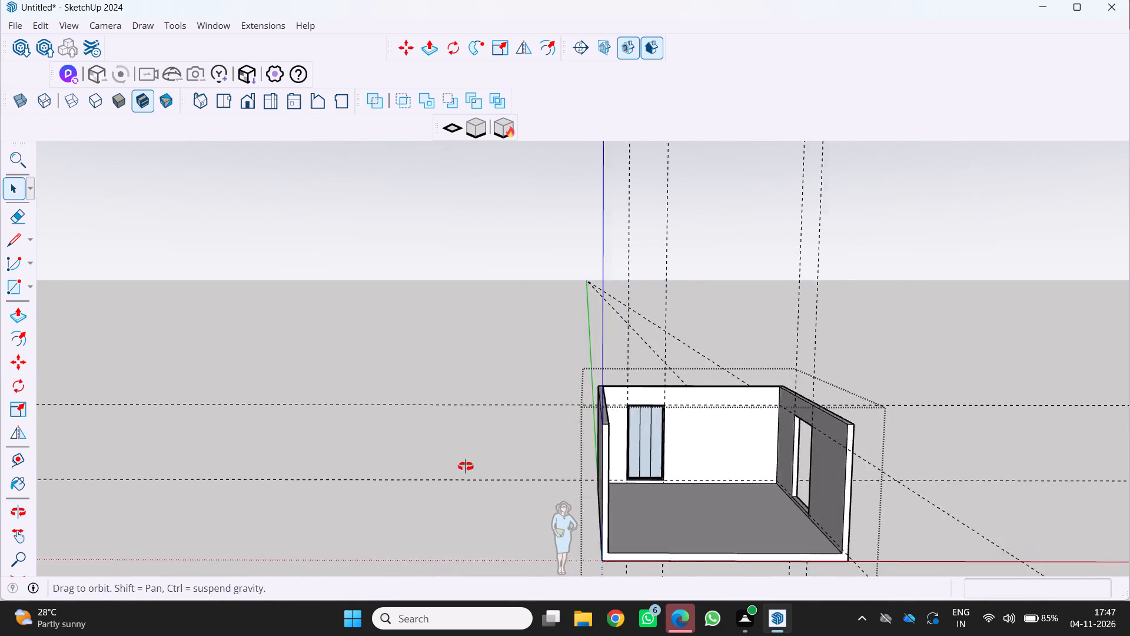
pyautogui.moveTo(466, 466); pyautogui.dragTo(428, 470, button='middle')
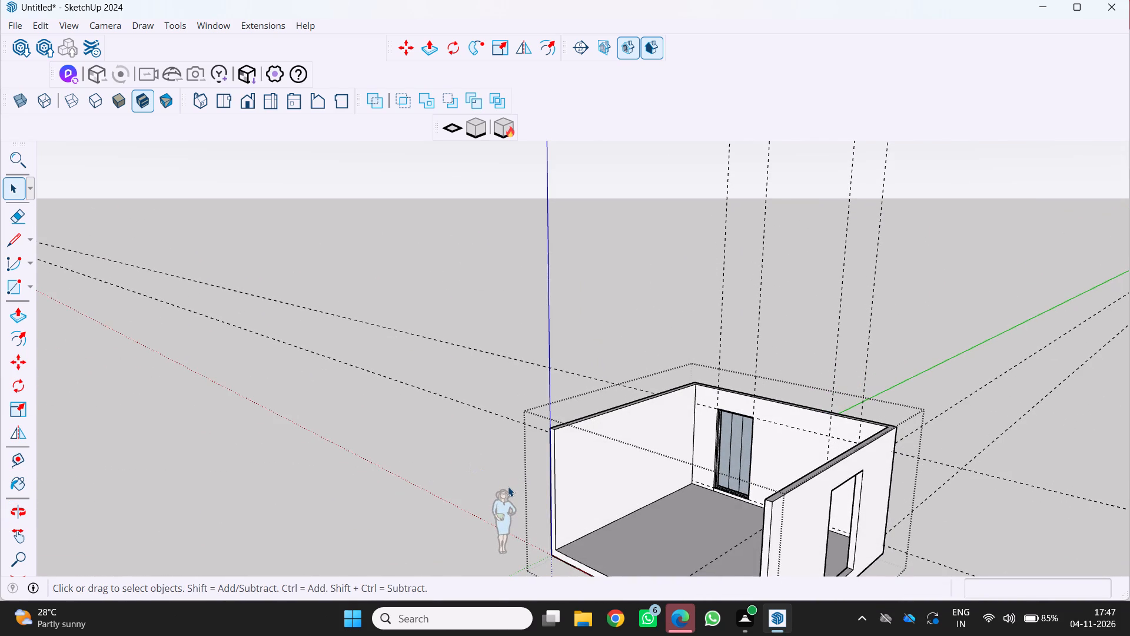
pyautogui.scroll(-1, 509, 516)
pyautogui.moveTo(508, 526); pyautogui.dragTo(552, 569, button='middle')
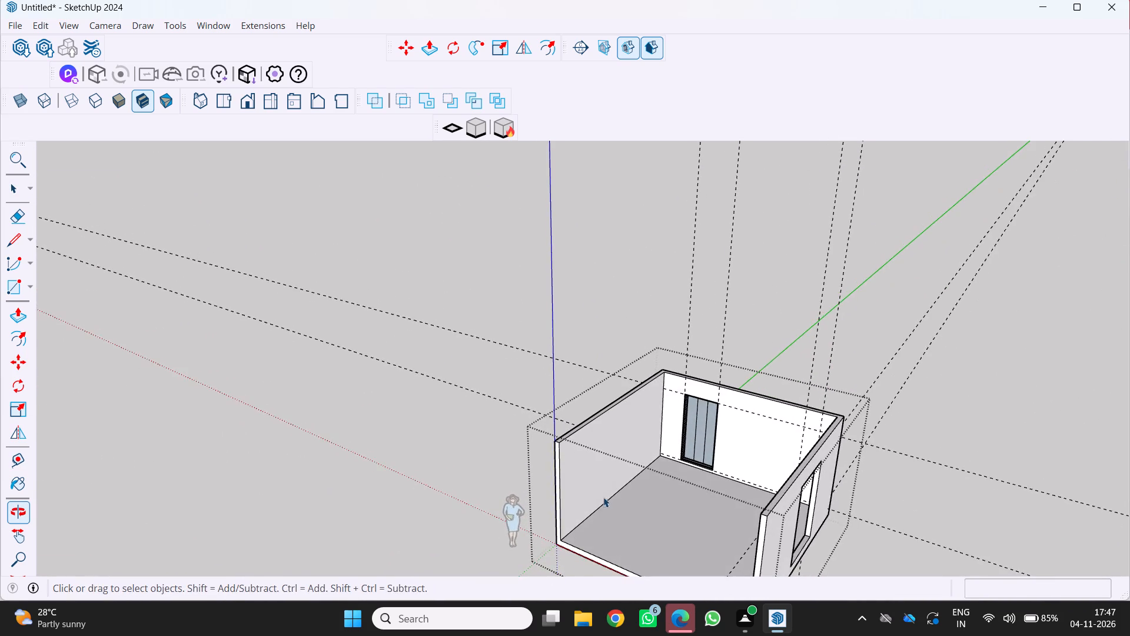
pyautogui.scroll(-2, 603, 497)
pyautogui.moveTo(602, 498); pyautogui.dragTo(759, 437, button='middle')
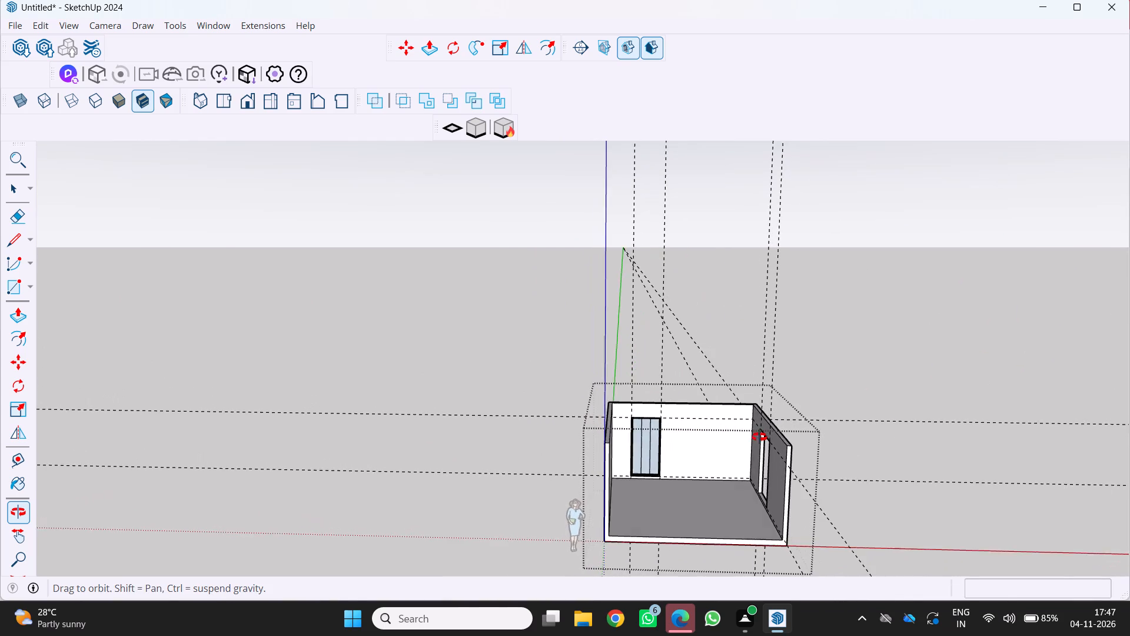
pyautogui.moveTo(759, 437); pyautogui.dragTo(756, 438, button='middle')
pyautogui.scroll(-3, 706, 449)
pyautogui.moveTo(704, 458); pyautogui.dragTo(434, 489, button='middle')
pyautogui.middleClick(433, 489)
pyautogui.moveTo(659, 454); pyautogui.dragTo(448, 417, button='middle')
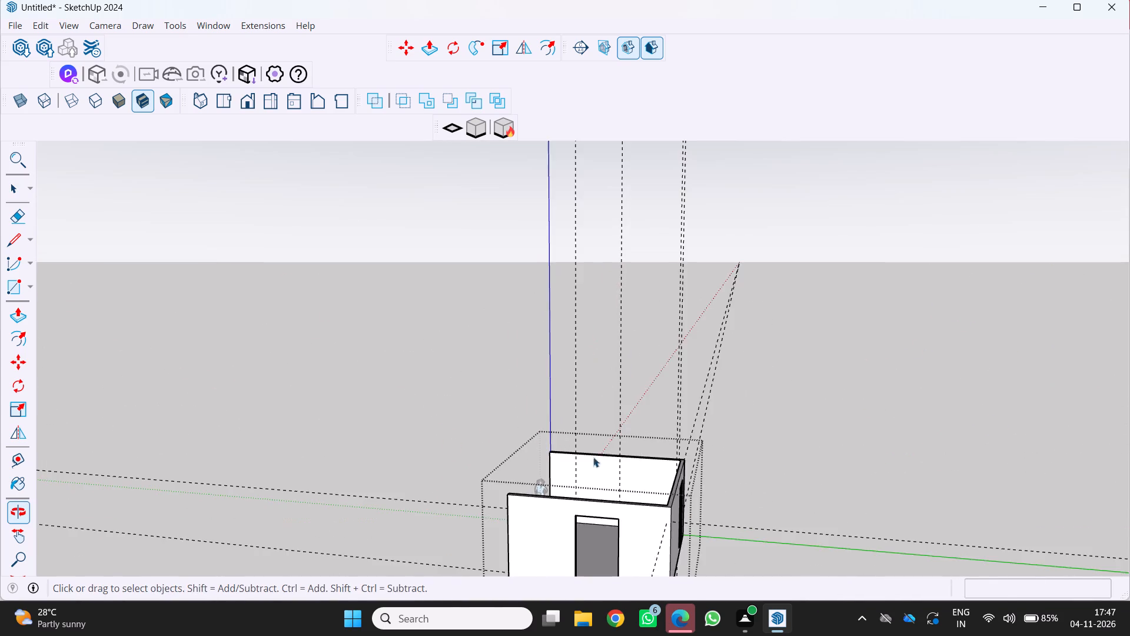
pyautogui.scroll(2, 618, 485)
pyautogui.moveTo(610, 492); pyautogui.dragTo(1129, 475, button='middle')
pyautogui.scroll(1, 610, 492)
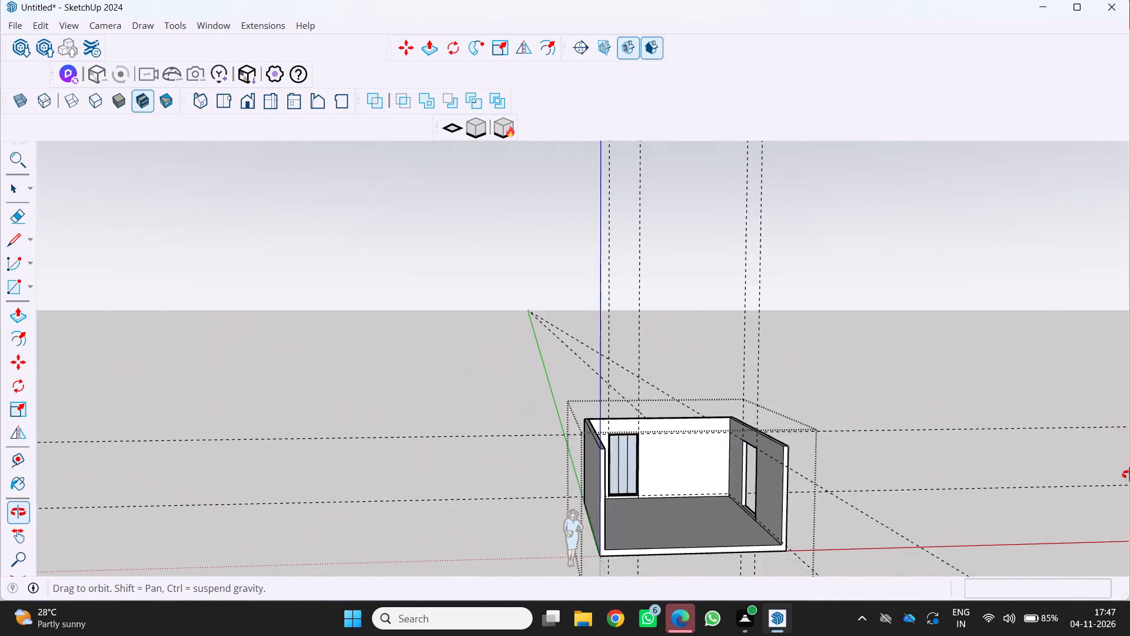
pyautogui.moveTo(1129, 475); pyautogui.dragTo(1123, 466, button='middle')
pyautogui.scroll(1, 880, 435)
pyautogui.scroll(6, 537, 458)
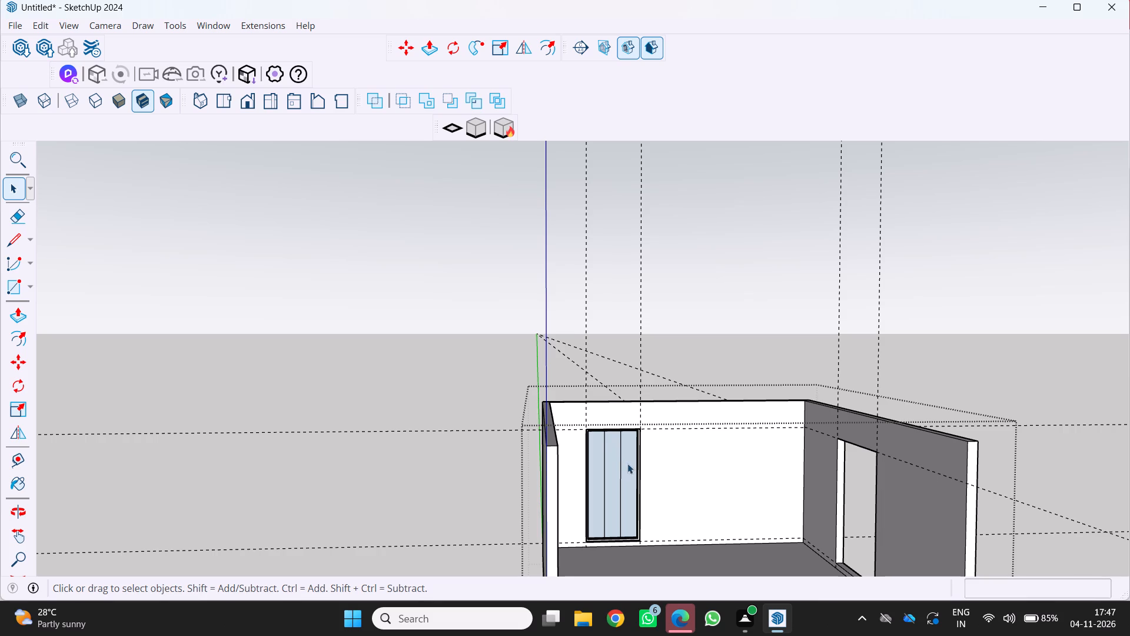
pyautogui.scroll(-1, 650, 460)
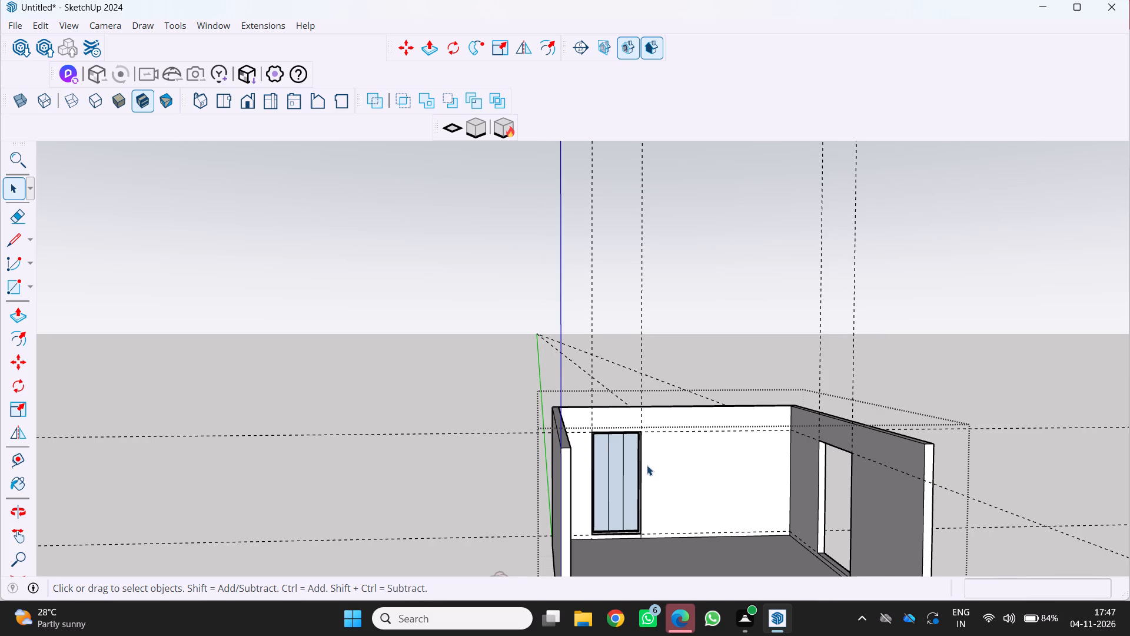
pyautogui.scroll(1, 647, 461)
pyautogui.scroll(-1, 595, 492)
pyautogui.moveTo(597, 493); pyautogui.dragTo(634, 516, button='middle')
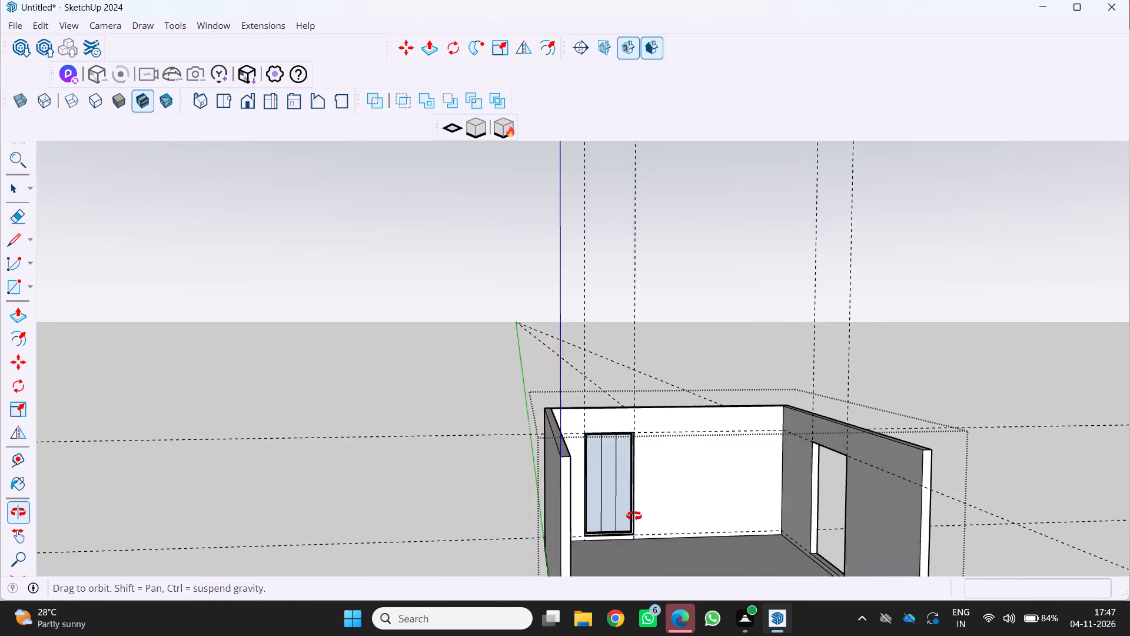
# Open the three-strip door panel group for editing from the outer side of the wall and select its connected geometry.
pyautogui.moveTo(634, 516); pyautogui.dragTo(840, 527, button='middle')
pyautogui.middleClick(840, 526)
pyautogui.scroll(2, 421, 392)
pyautogui.moveTo(453, 415); pyautogui.dragTo(863, 435, button='middle')
pyautogui.scroll(3, 564, 456)
pyautogui.moveTo(573, 456); pyautogui.dragTo(617, 466, button='middle')
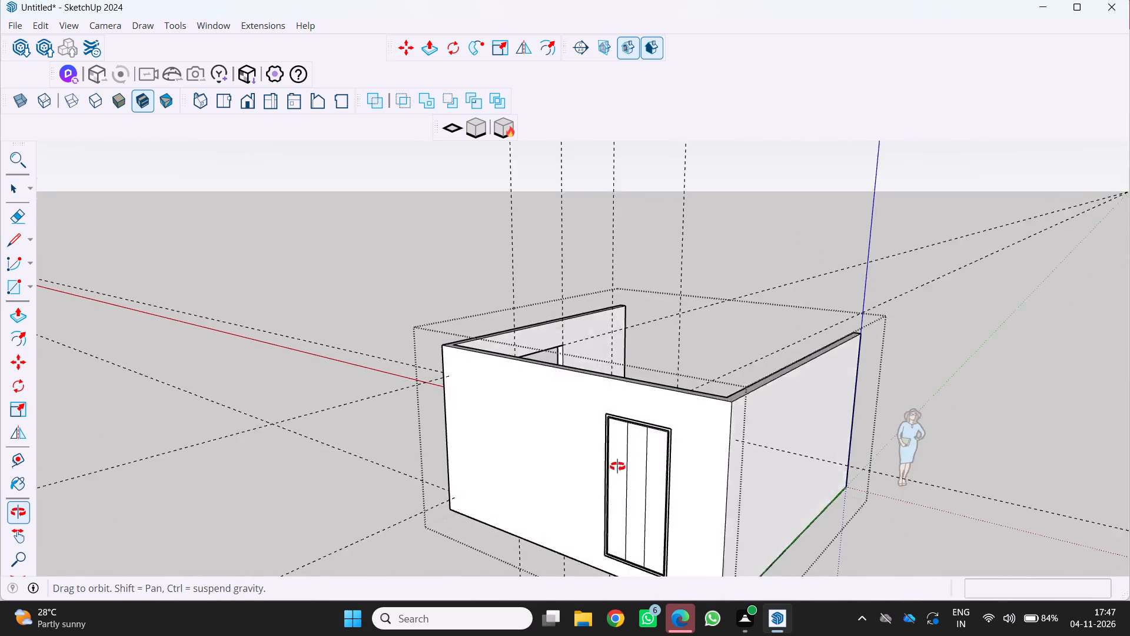
pyautogui.moveTo(617, 466); pyautogui.dragTo(673, 461, button='middle')
pyautogui.middleClick(673, 461)
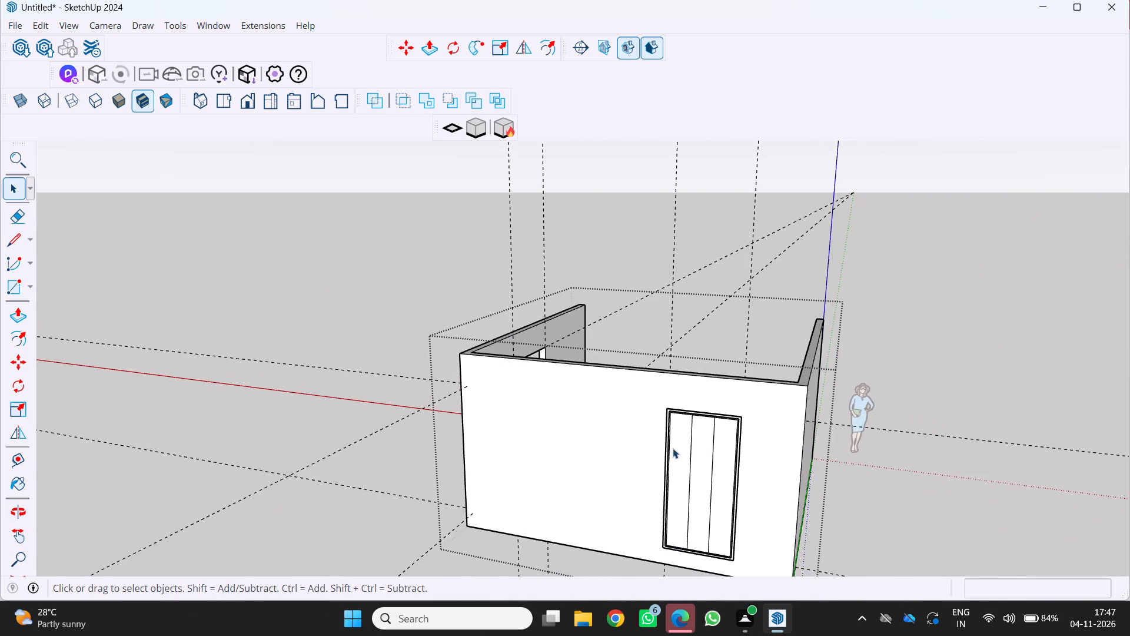
pyautogui.scroll(3, 704, 446)
pyautogui.moveTo(712, 448); pyautogui.dragTo(746, 453, button='middle')
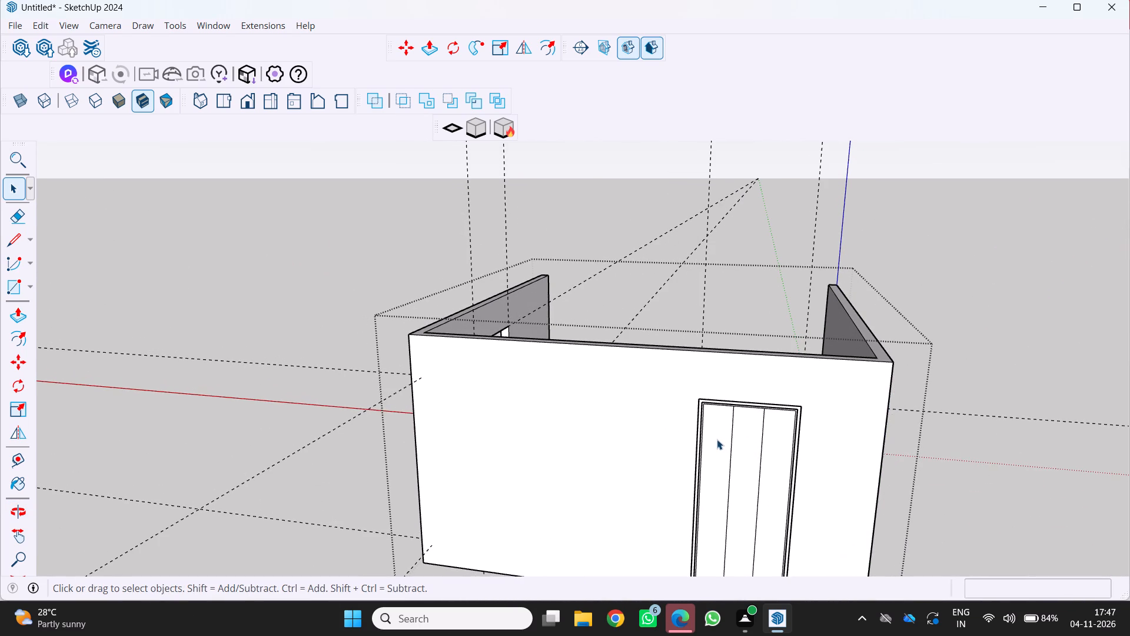
pyautogui.scroll(8, 704, 400)
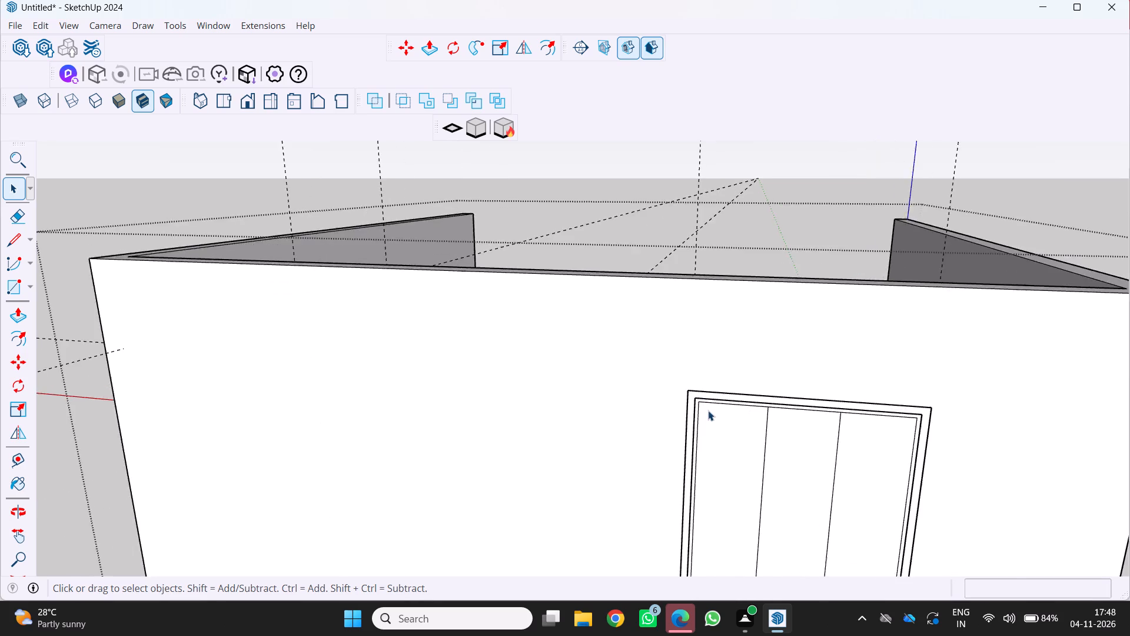
pyautogui.scroll(4, 708, 410)
pyautogui.click(716, 400)
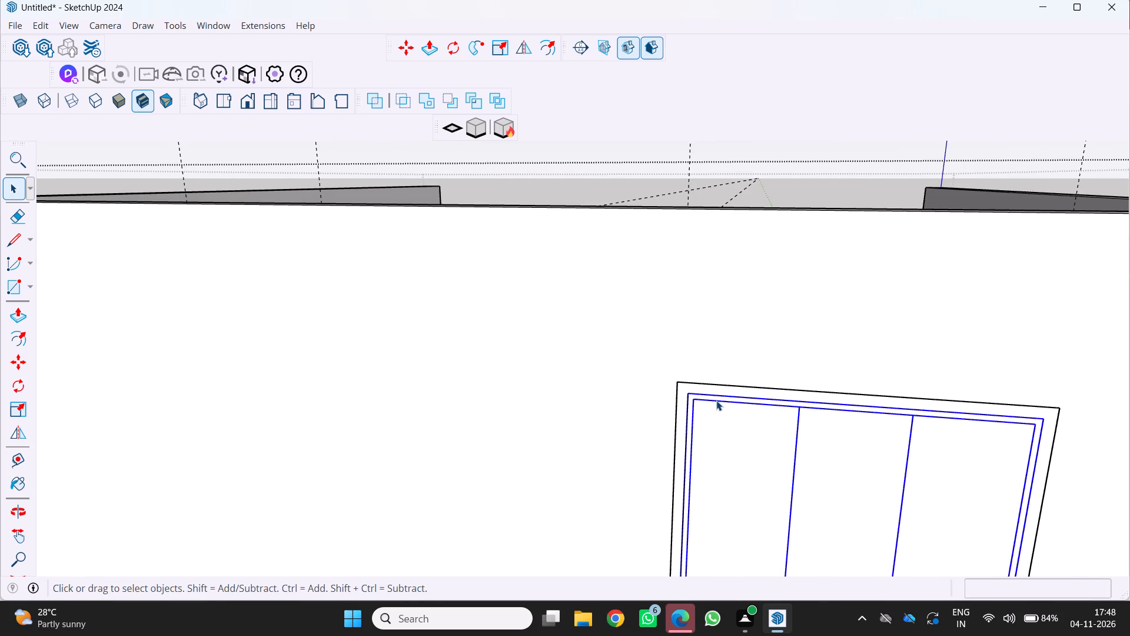
pyautogui.click(716, 401)
pyautogui.doubleClick(716, 401)
pyautogui.click(717, 400)
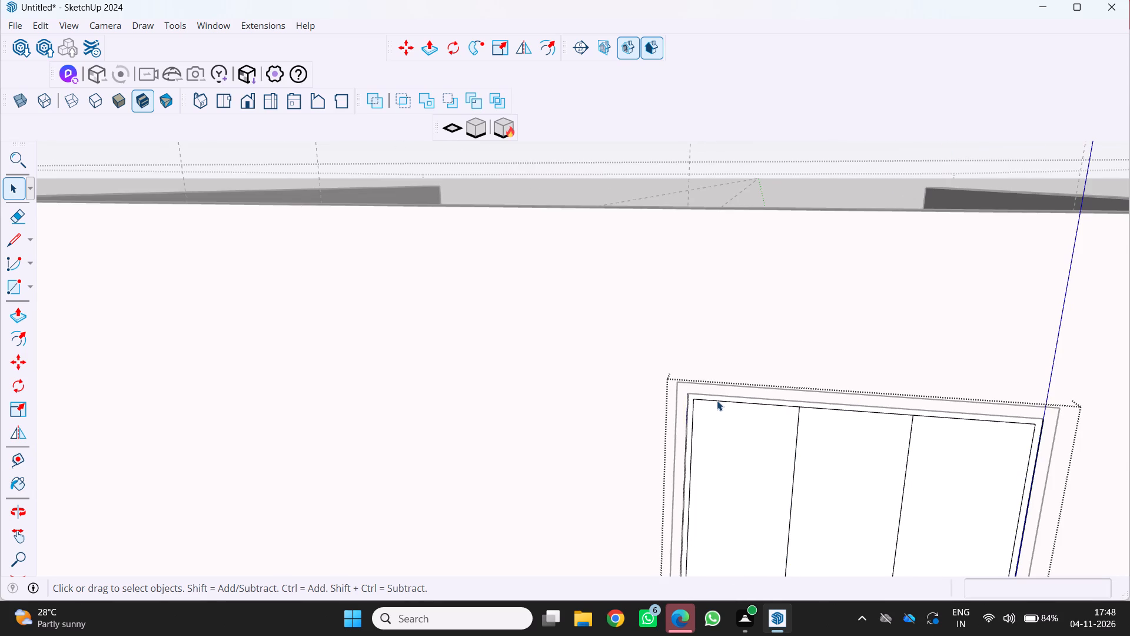
pyautogui.doubleClick(717, 400)
pyautogui.click(717, 400)
pyautogui.doubleClick(717, 401)
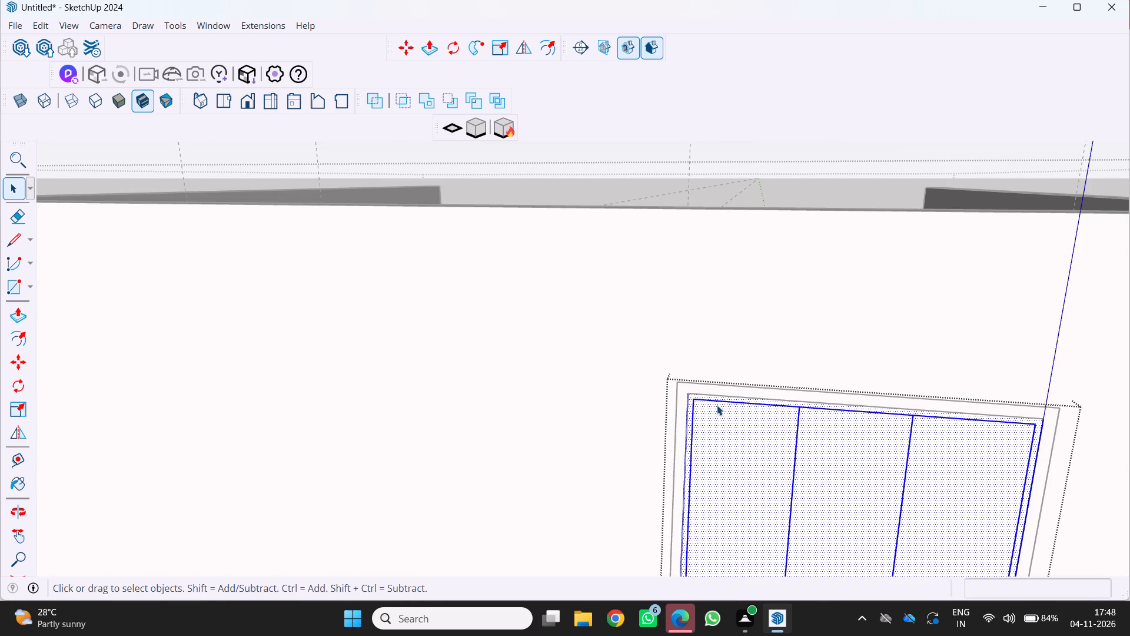
# Examine the opened door panel group within the room from several angles and close up on its outer side.
pyautogui.scroll(-15, 715, 404)
pyautogui.moveTo(715, 404); pyautogui.dragTo(583, 395, button='middle')
pyautogui.middleClick(583, 393)
pyautogui.scroll(-1, 583, 393)
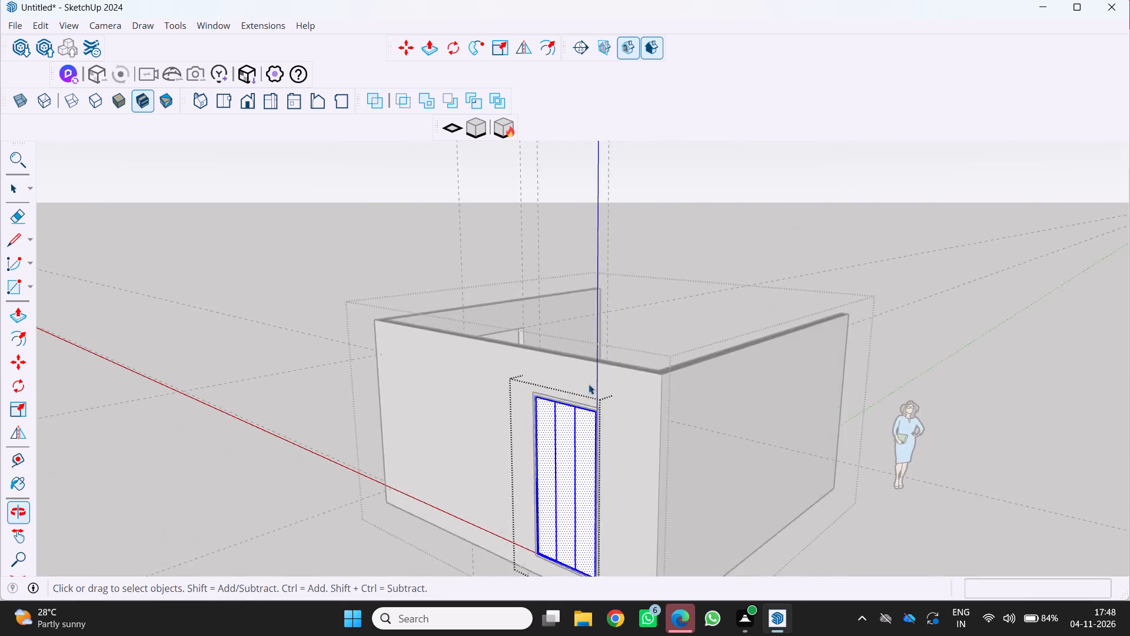
pyautogui.scroll(-4, 589, 384)
pyautogui.moveTo(617, 384); pyautogui.dragTo(527, 419, button='middle')
pyautogui.scroll(-5, 527, 419)
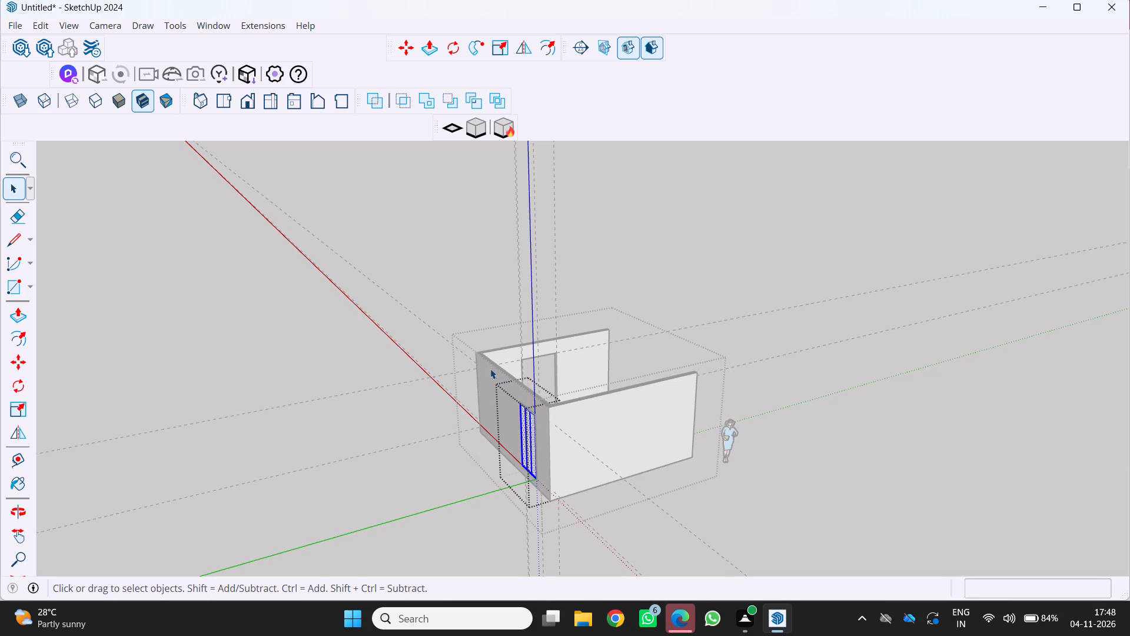
pyautogui.scroll(-1, 475, 336)
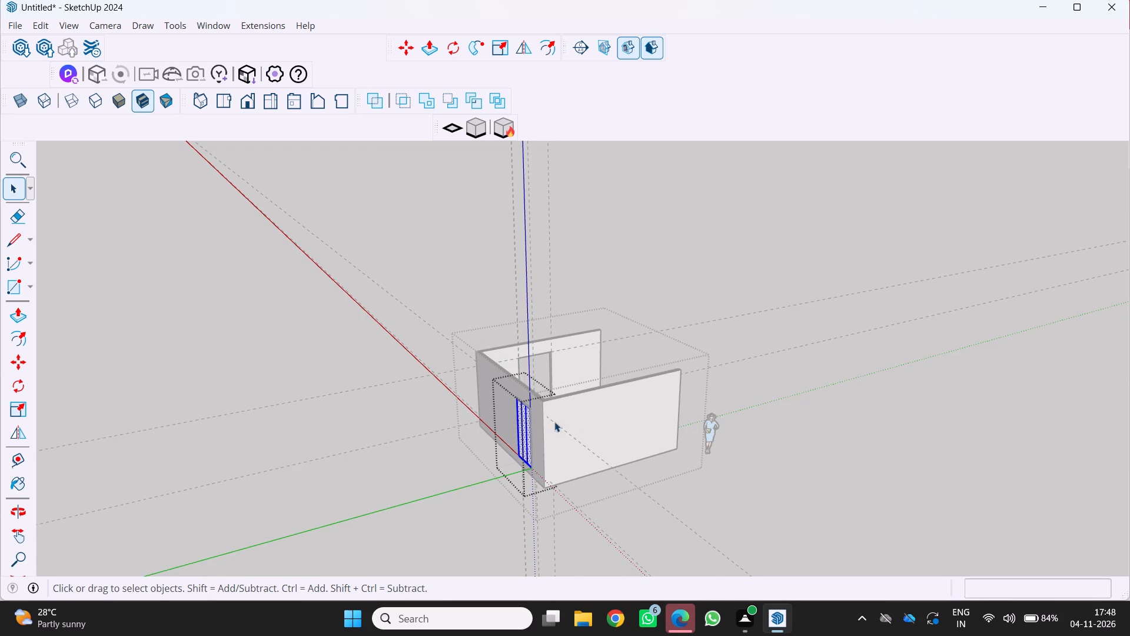
pyautogui.scroll(-4, 594, 399)
pyautogui.moveTo(587, 397); pyautogui.dragTo(498, 387, button='middle')
pyautogui.scroll(5, 501, 387)
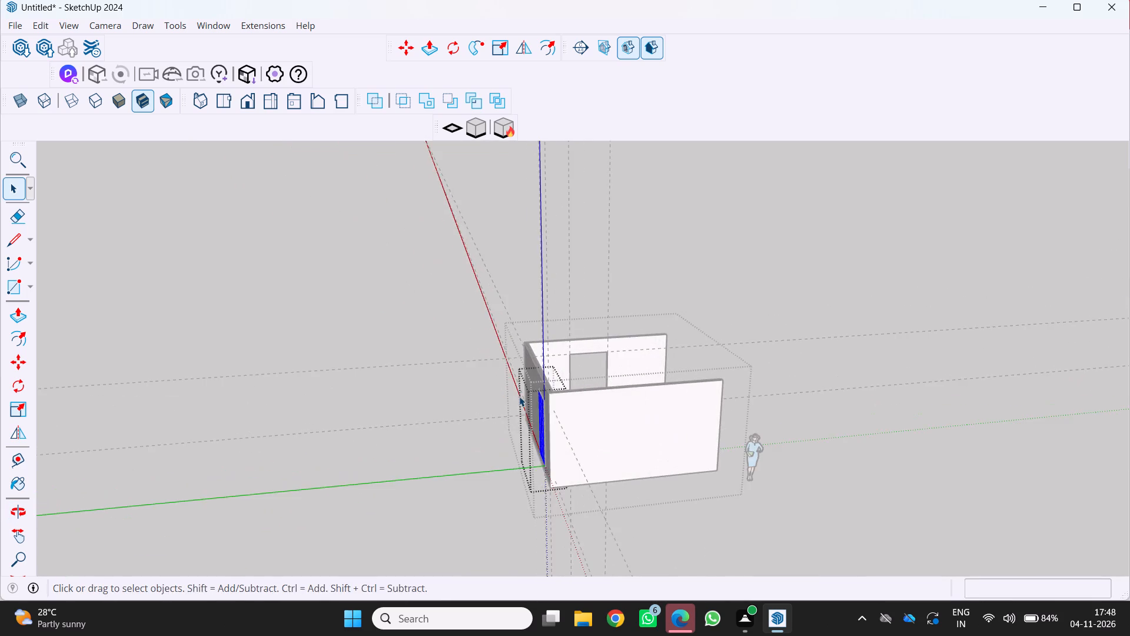
pyautogui.moveTo(522, 402); pyautogui.dragTo(675, 448, button='middle')
pyautogui.scroll(1, 644, 442)
pyautogui.middleClick(677, 448)
pyautogui.scroll(3, 576, 423)
pyautogui.moveTo(568, 416); pyautogui.dragTo(763, 377, button='middle')
pyautogui.scroll(4, 663, 402)
pyautogui.moveTo(649, 402); pyautogui.dragTo(650, 402, button='middle')
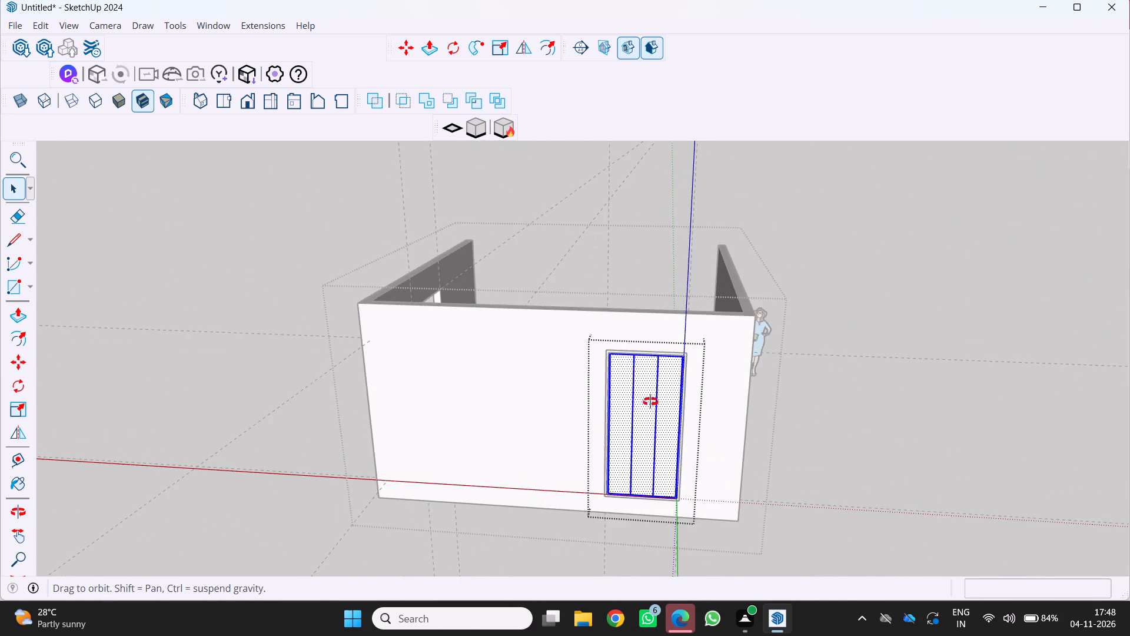
pyautogui.moveTo(650, 402); pyautogui.dragTo(716, 387, button='middle')
pyautogui.scroll(1, 716, 387)
pyautogui.moveTo(697, 405); pyautogui.dragTo(637, 419, button='middle')
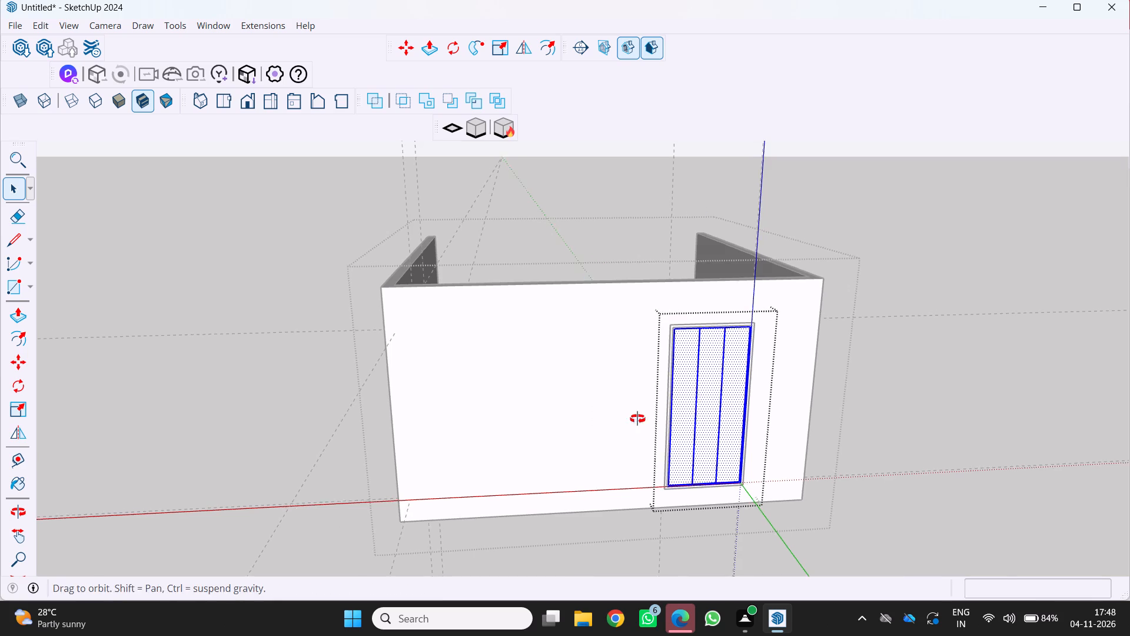
pyautogui.moveTo(637, 419); pyautogui.dragTo(632, 415, button='middle')
pyautogui.scroll(12, 654, 273)
pyautogui.moveTo(584, 366); pyautogui.dragTo(638, 426, button='middle')
pyautogui.middleClick(639, 425)
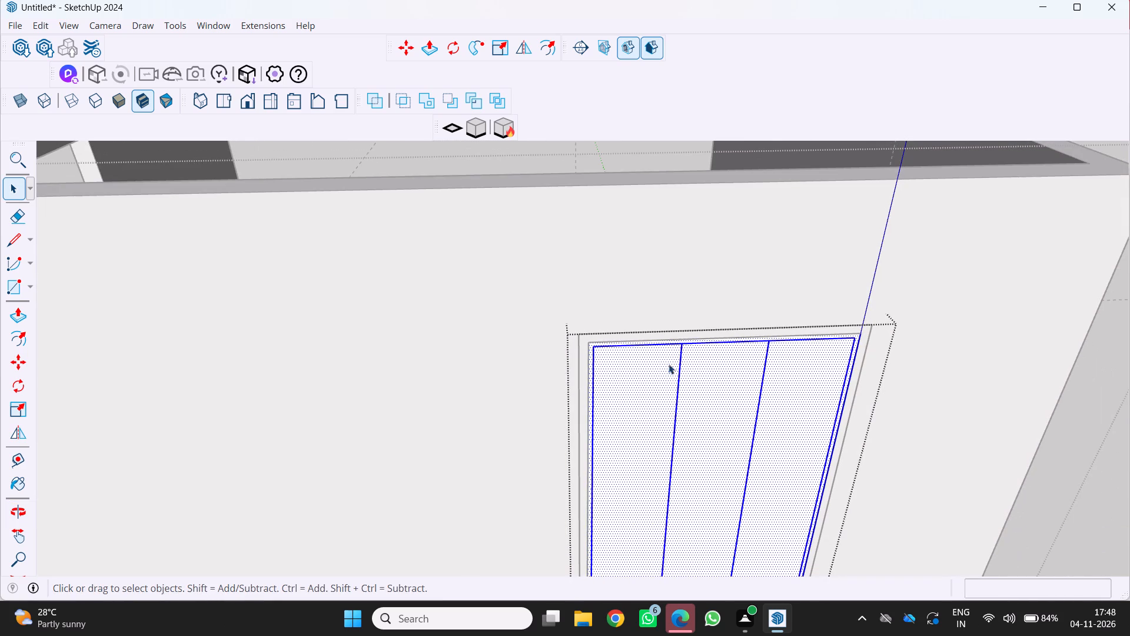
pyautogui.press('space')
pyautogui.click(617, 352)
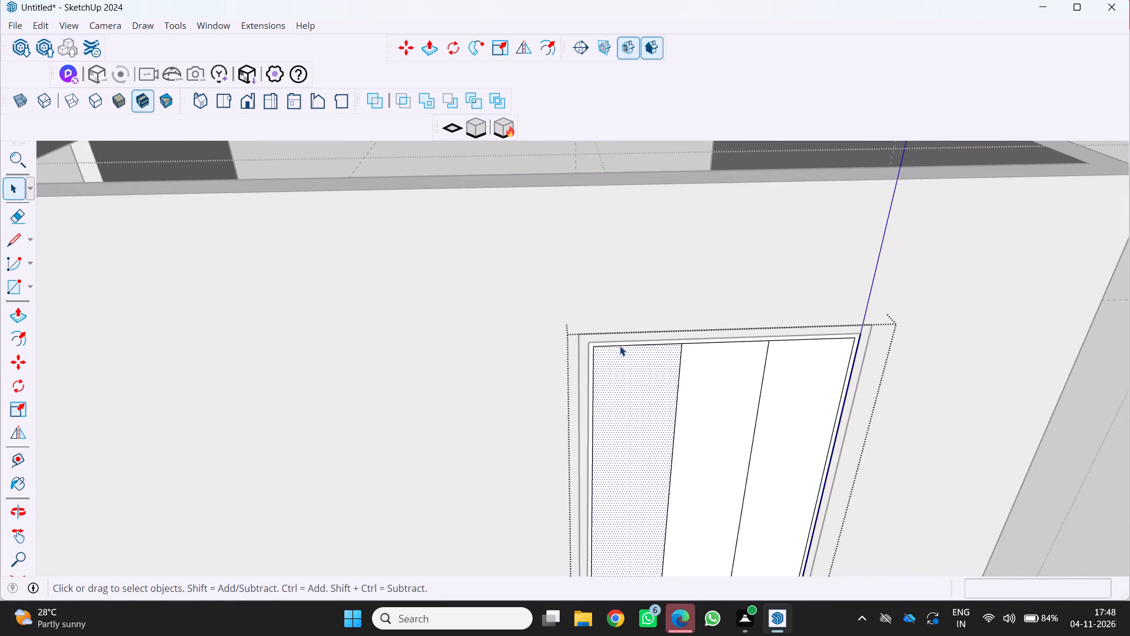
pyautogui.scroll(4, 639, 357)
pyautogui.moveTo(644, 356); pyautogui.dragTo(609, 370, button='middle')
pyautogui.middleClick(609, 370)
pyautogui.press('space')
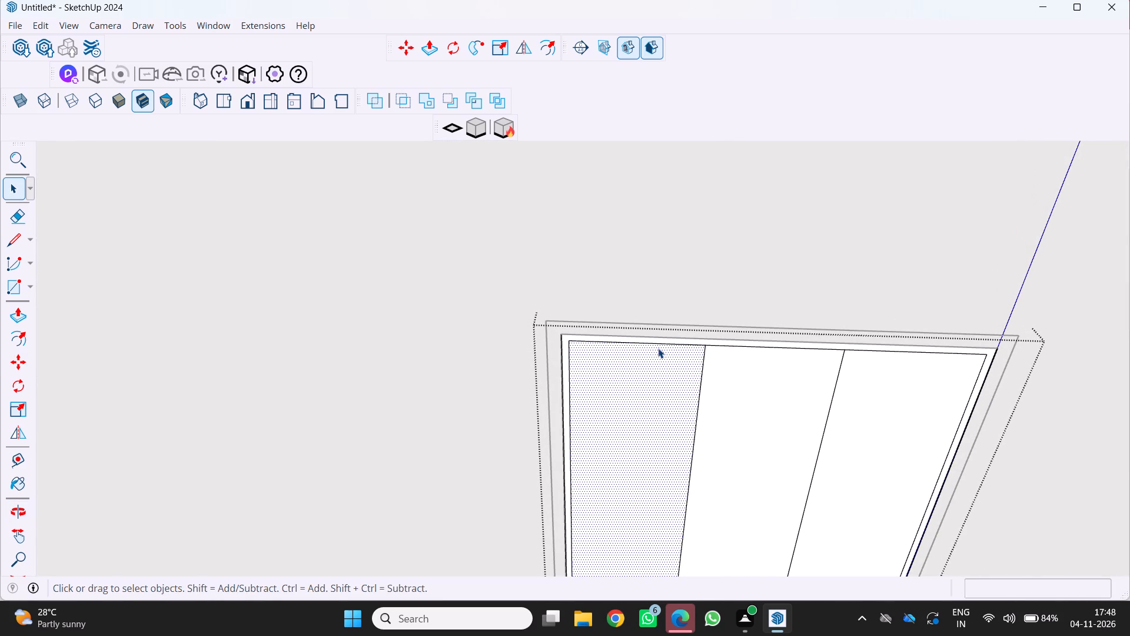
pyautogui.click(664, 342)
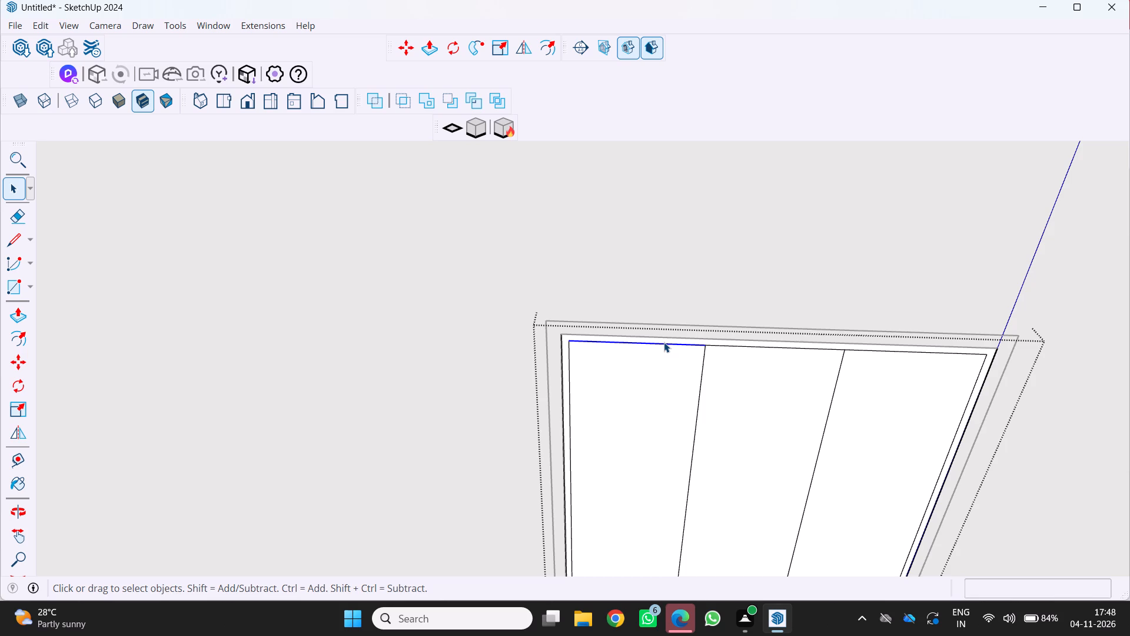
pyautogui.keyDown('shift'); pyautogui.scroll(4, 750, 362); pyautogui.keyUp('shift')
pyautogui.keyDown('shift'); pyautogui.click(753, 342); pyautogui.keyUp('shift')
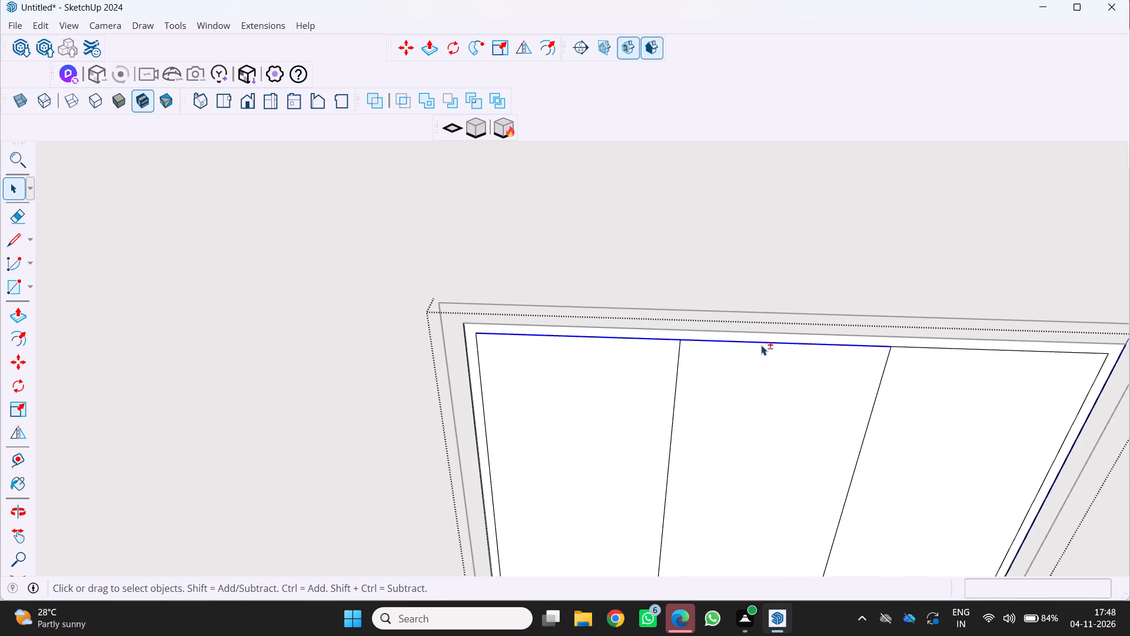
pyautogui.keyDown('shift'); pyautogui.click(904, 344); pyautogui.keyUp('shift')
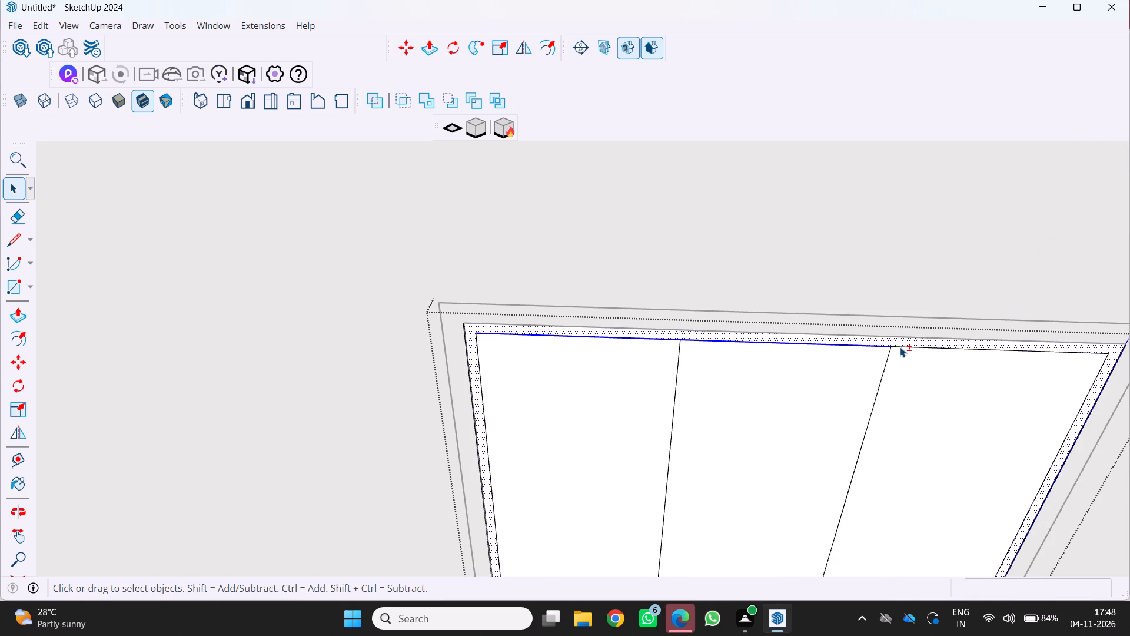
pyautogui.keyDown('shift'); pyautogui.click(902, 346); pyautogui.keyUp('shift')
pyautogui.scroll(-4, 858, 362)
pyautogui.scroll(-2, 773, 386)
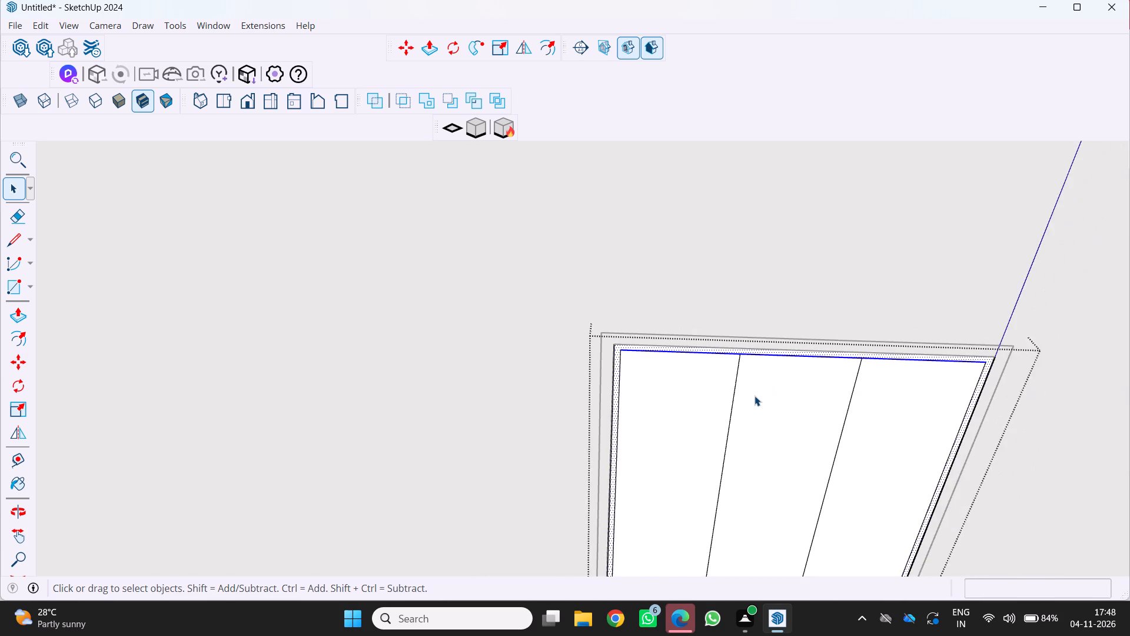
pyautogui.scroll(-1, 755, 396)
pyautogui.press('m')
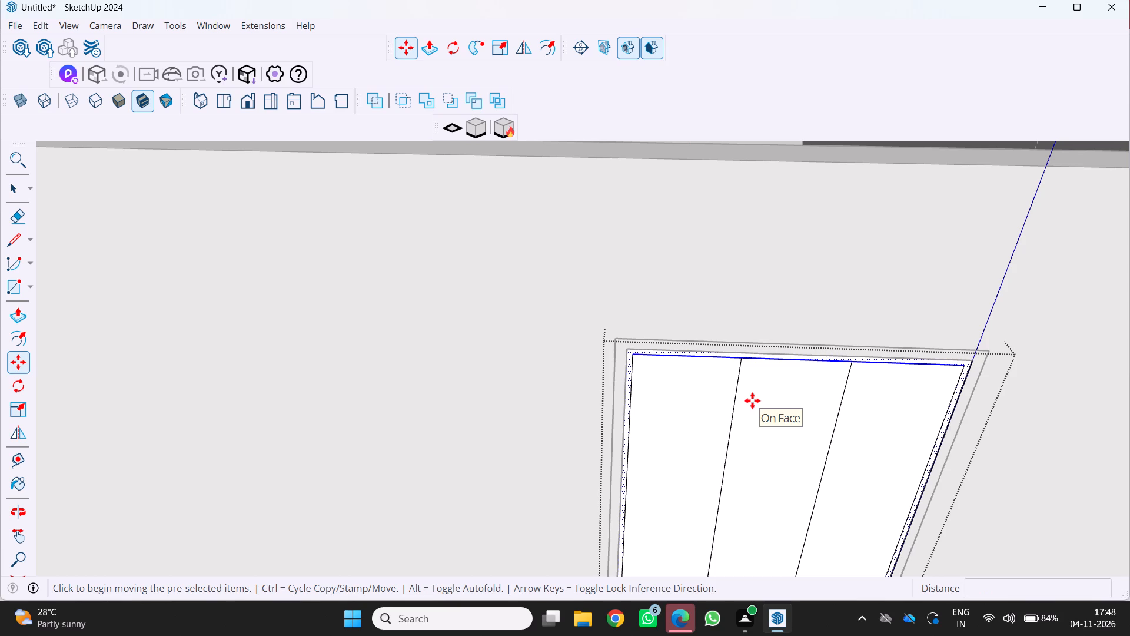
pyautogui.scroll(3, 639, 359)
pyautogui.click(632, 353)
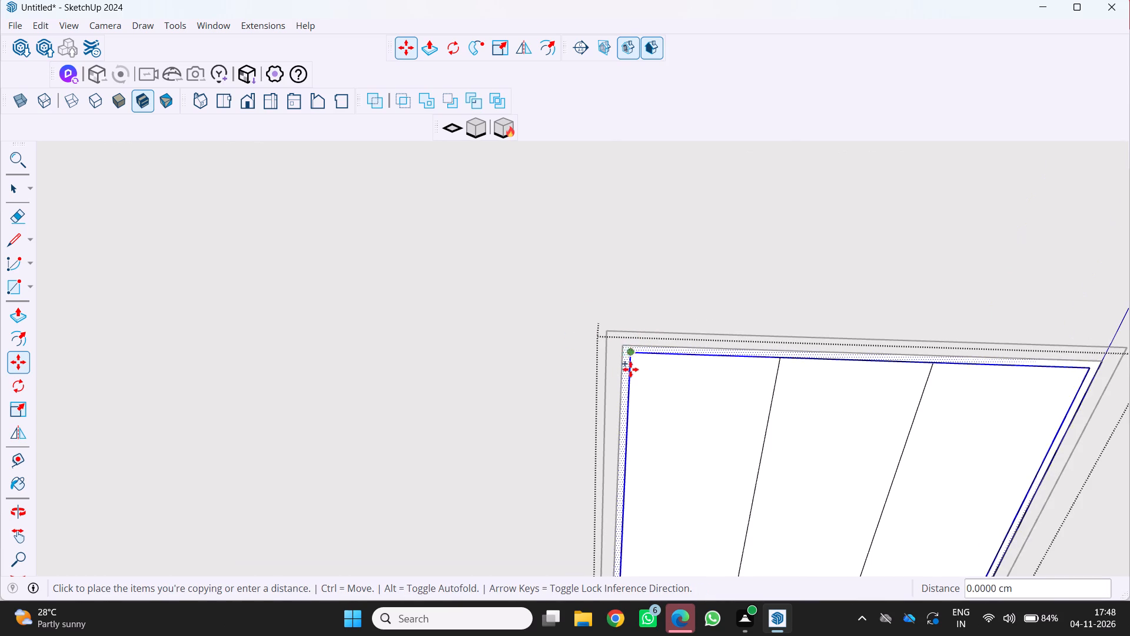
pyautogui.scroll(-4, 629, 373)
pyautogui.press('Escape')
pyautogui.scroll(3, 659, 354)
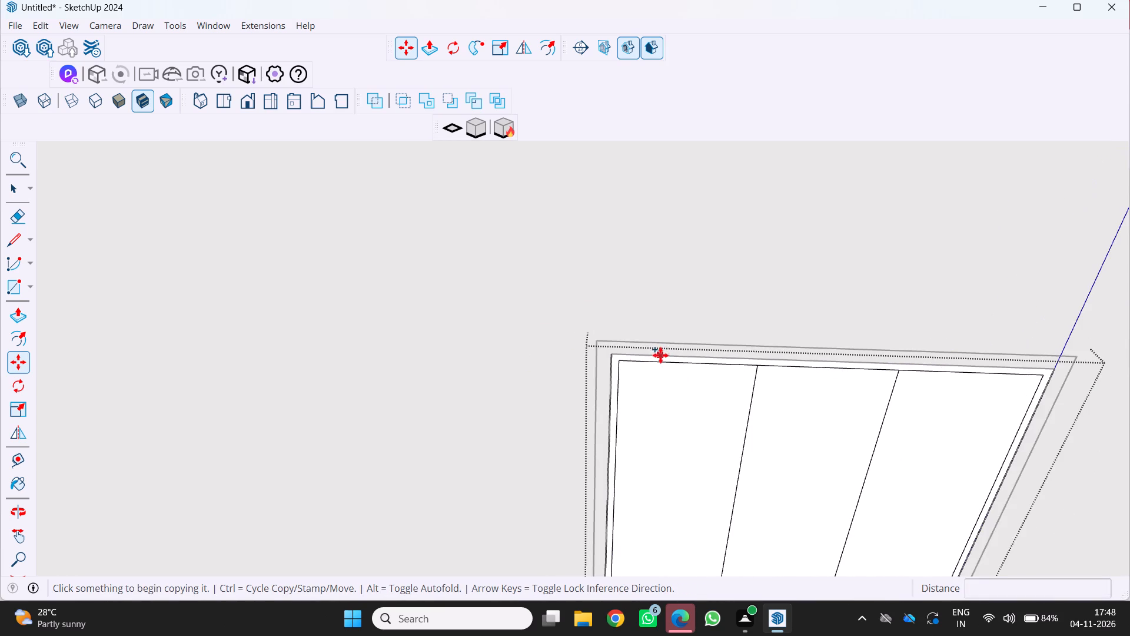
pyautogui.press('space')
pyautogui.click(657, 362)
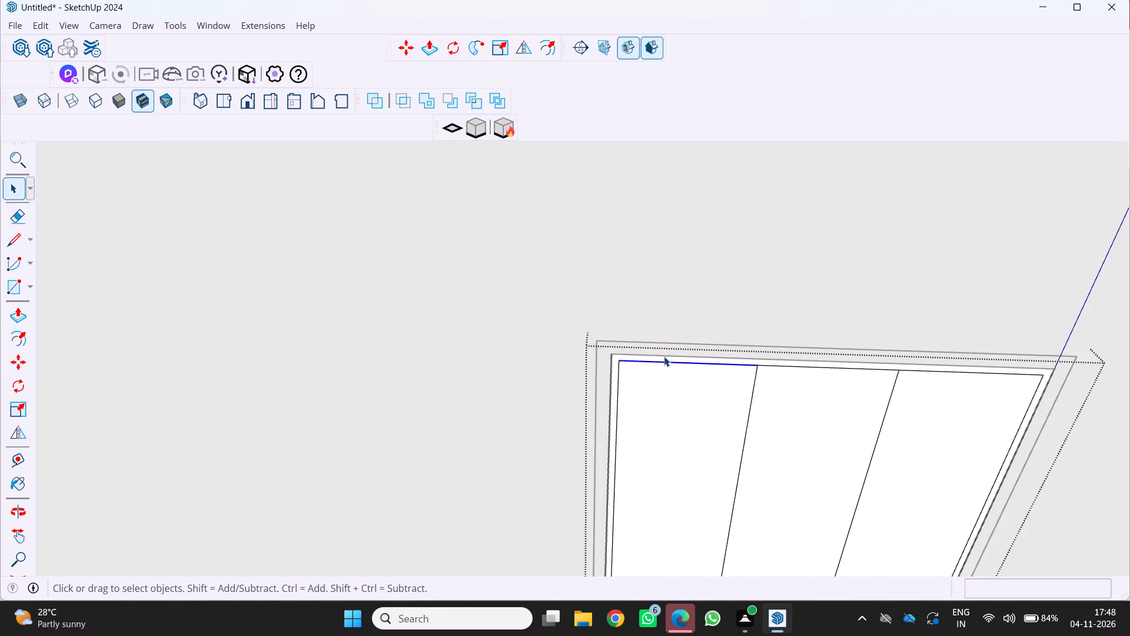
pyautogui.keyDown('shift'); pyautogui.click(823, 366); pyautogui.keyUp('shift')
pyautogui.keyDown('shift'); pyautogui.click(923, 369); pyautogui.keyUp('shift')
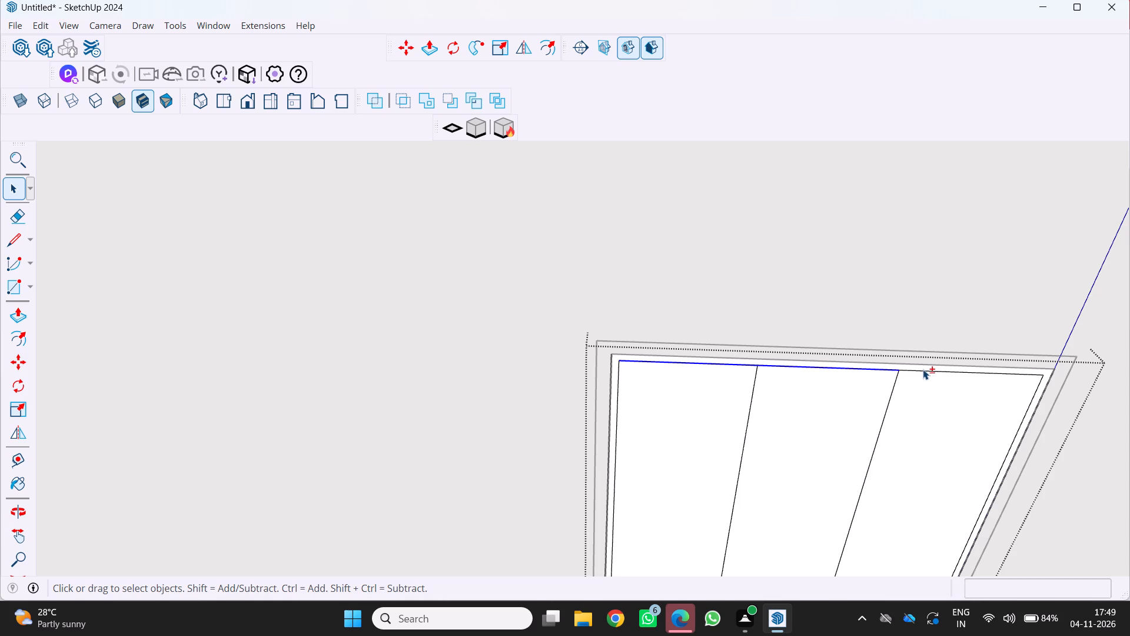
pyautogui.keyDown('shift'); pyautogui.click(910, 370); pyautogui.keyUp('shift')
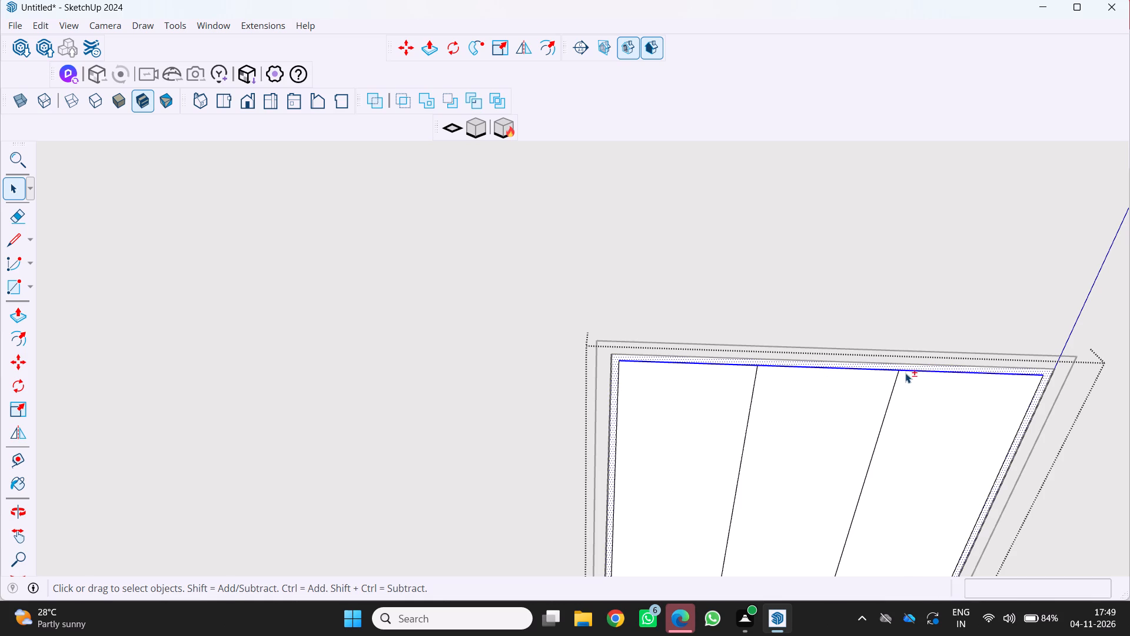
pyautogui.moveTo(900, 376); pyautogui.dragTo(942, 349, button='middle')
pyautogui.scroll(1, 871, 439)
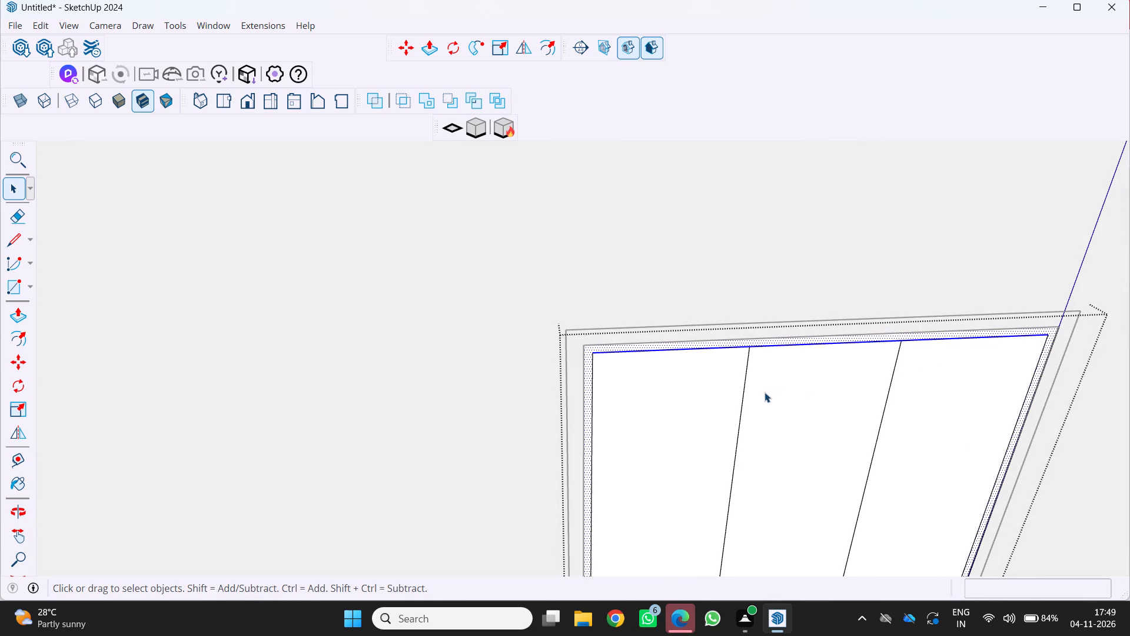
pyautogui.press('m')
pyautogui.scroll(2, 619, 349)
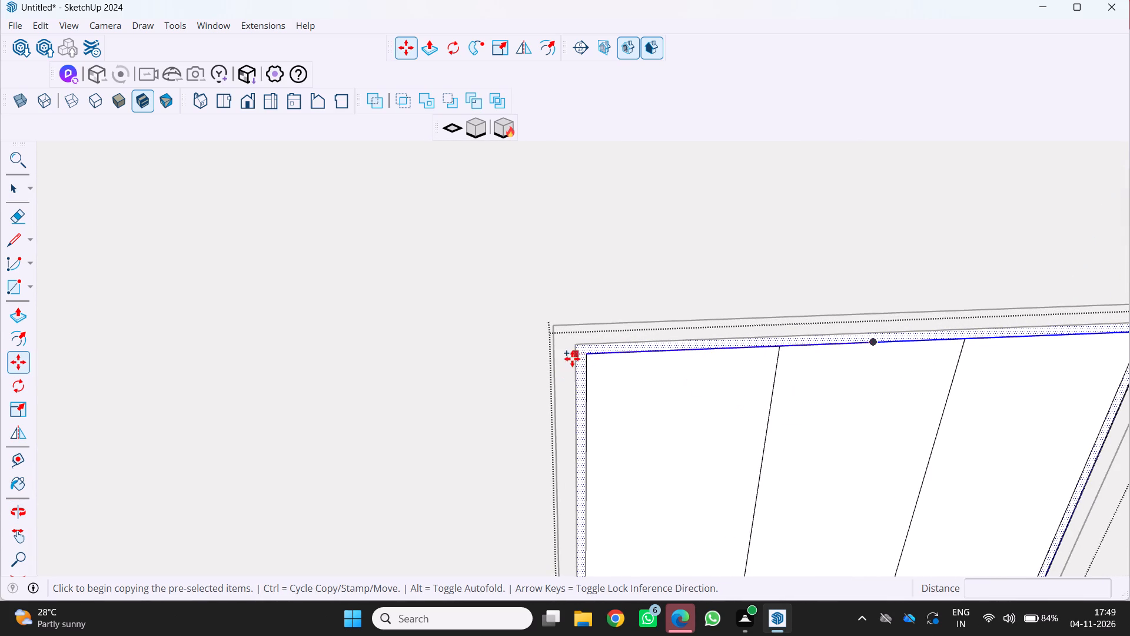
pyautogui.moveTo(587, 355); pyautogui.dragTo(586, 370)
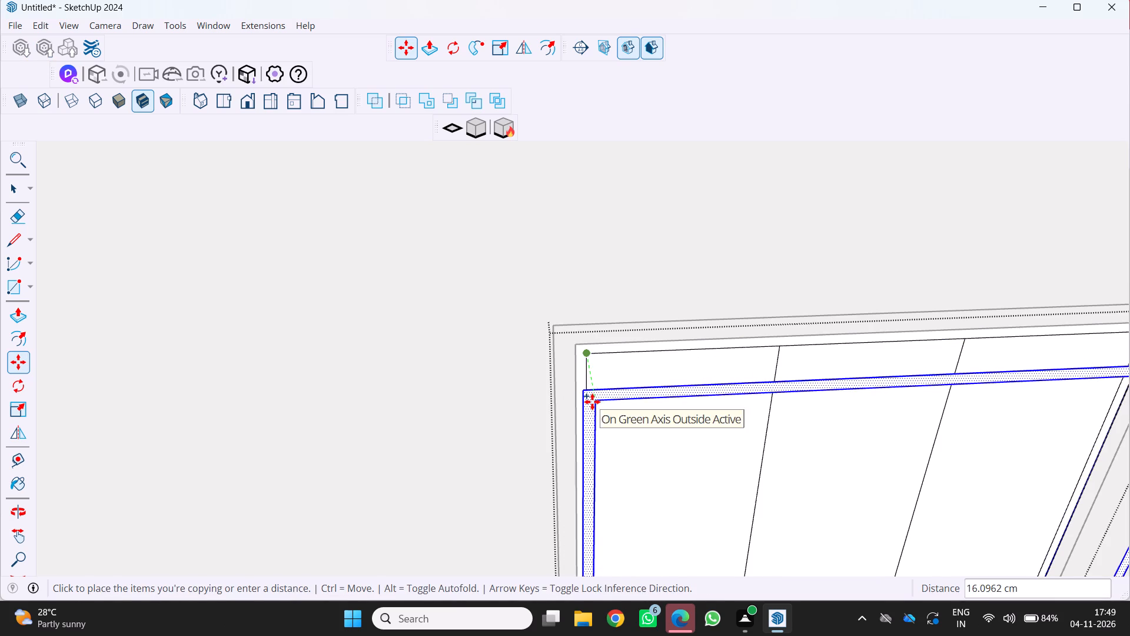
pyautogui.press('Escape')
# Examine the opened three-strip door panel group and its frame from inside the room, from several angles and close up.
pyautogui.scroll(-16, 609, 384)
pyautogui.moveTo(623, 387); pyautogui.dragTo(907, 411, button='middle')
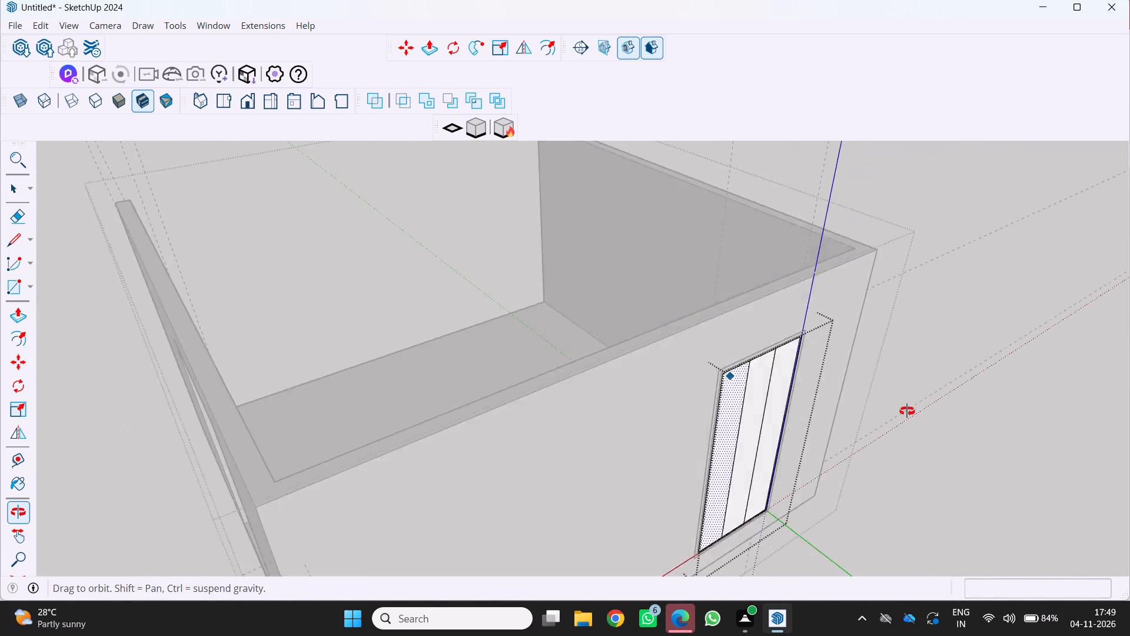
pyautogui.moveTo(907, 411); pyautogui.dragTo(1121, 370, button='middle')
pyautogui.scroll(5, 836, 314)
pyautogui.moveTo(664, 289); pyautogui.dragTo(875, 288, button='middle')
pyautogui.middleClick(875, 288)
pyautogui.middleClick(878, 287)
pyautogui.scroll(-5, 682, 329)
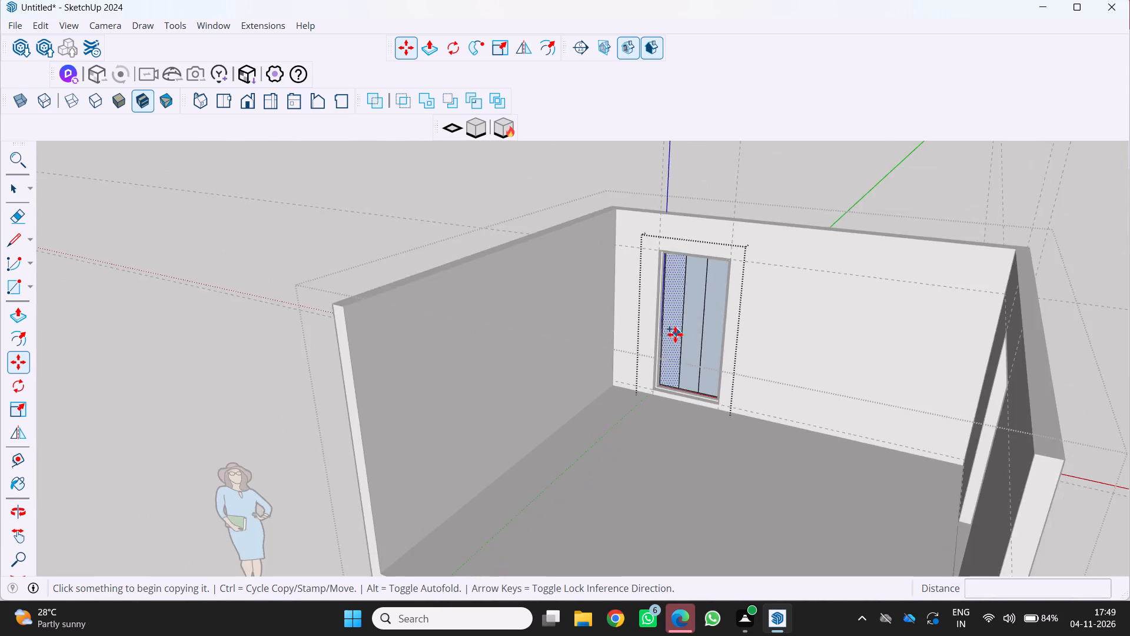
pyautogui.moveTo(683, 307); pyautogui.dragTo(717, 186, button='middle')
pyautogui.middleClick(717, 186)
pyautogui.scroll(4, 594, 417)
pyautogui.moveTo(602, 406); pyautogui.dragTo(517, 465, button='middle')
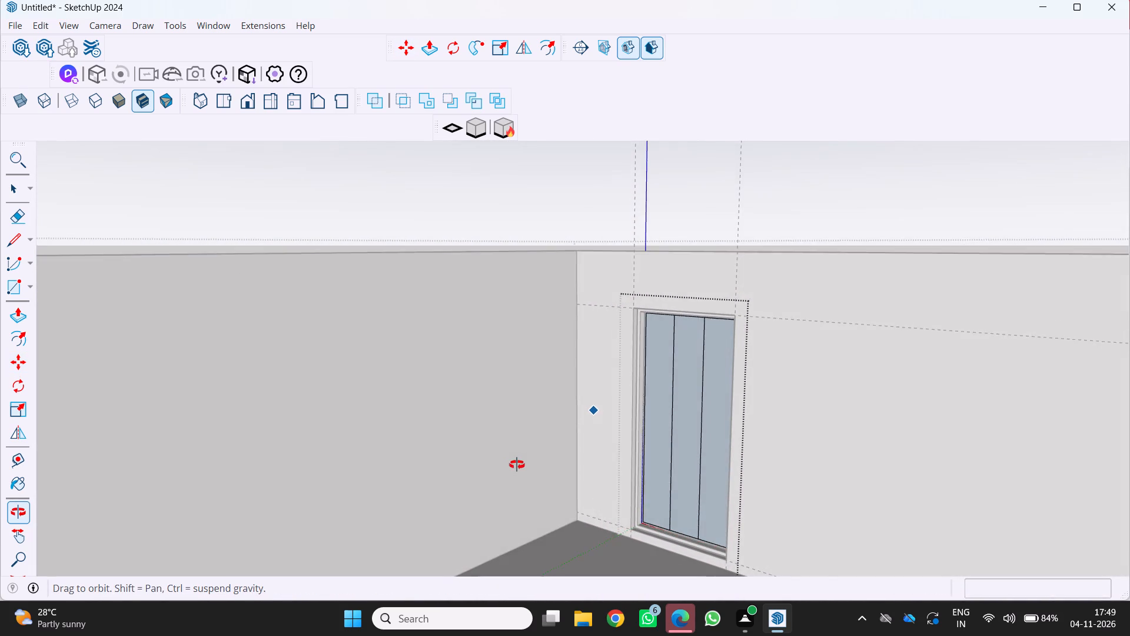
pyautogui.moveTo(517, 465); pyautogui.dragTo(529, 476, button='middle')
pyautogui.middleClick(529, 476)
pyautogui.middleClick(529, 476)
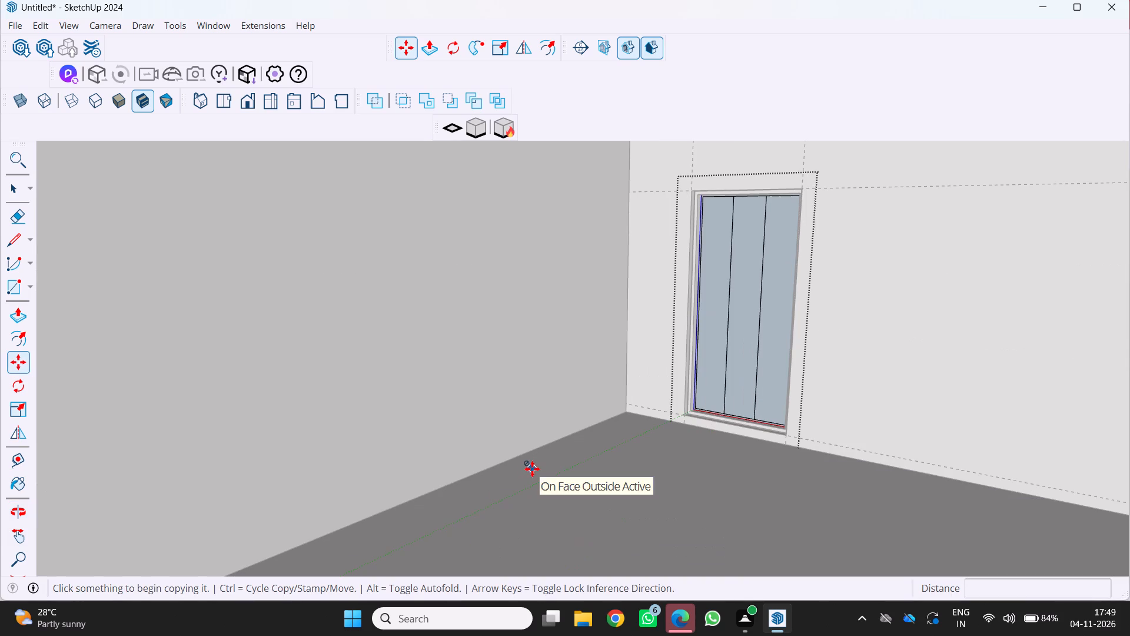
pyautogui.scroll(-4, 591, 427)
pyautogui.moveTo(589, 422); pyautogui.dragTo(637, 334, button='middle')
pyautogui.scroll(1, 590, 418)
pyautogui.middleClick(637, 334)
pyautogui.scroll(9, 611, 353)
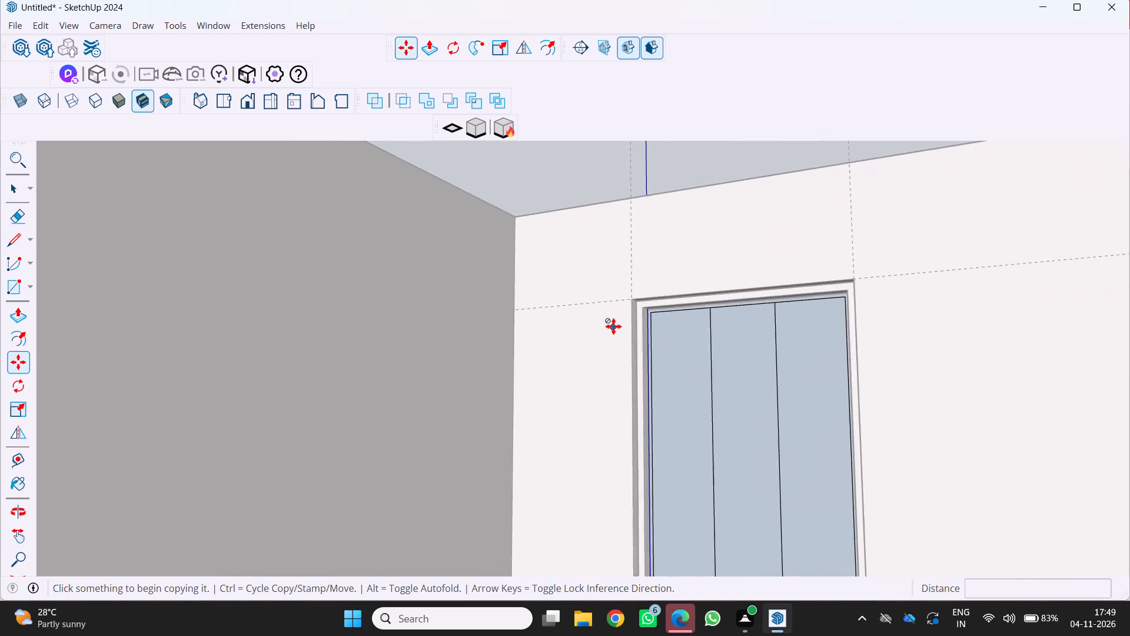
pyautogui.scroll(4, 613, 326)
pyautogui.scroll(-18, 613, 332)
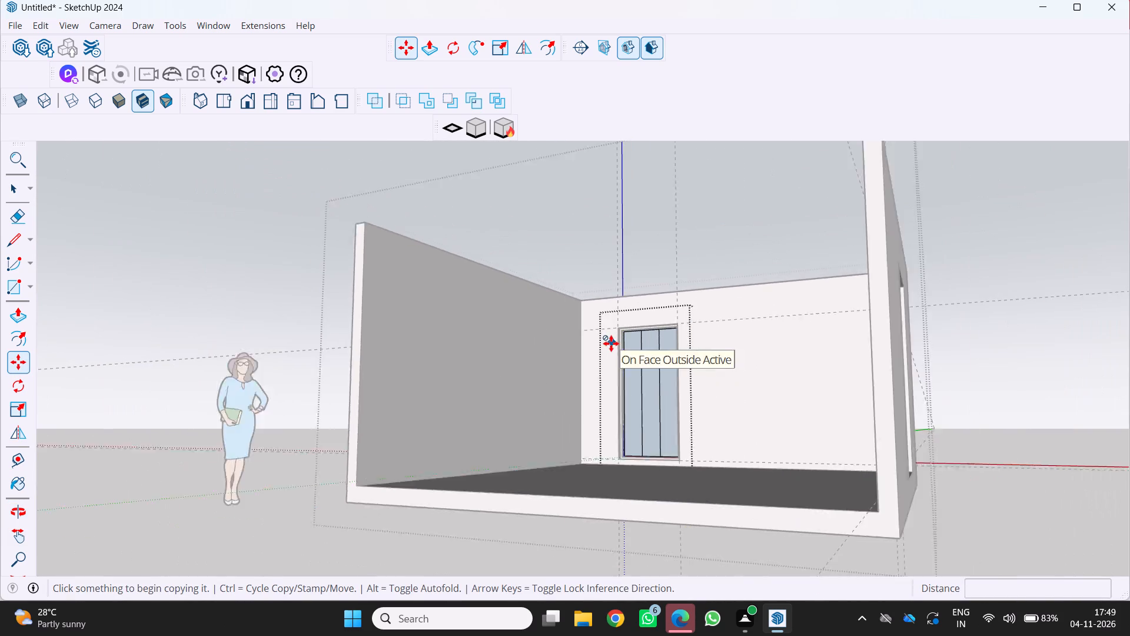
# Examine the whole room from outside, around the side wall with the unfilled opening and the outer side of the door wall.
pyautogui.moveTo(610, 348); pyautogui.dragTo(451, 480, button='middle')
pyautogui.middleClick(451, 480)
pyautogui.scroll(-4, 452, 476)
pyautogui.moveTo(567, 410); pyautogui.dragTo(547, 389, button='middle')
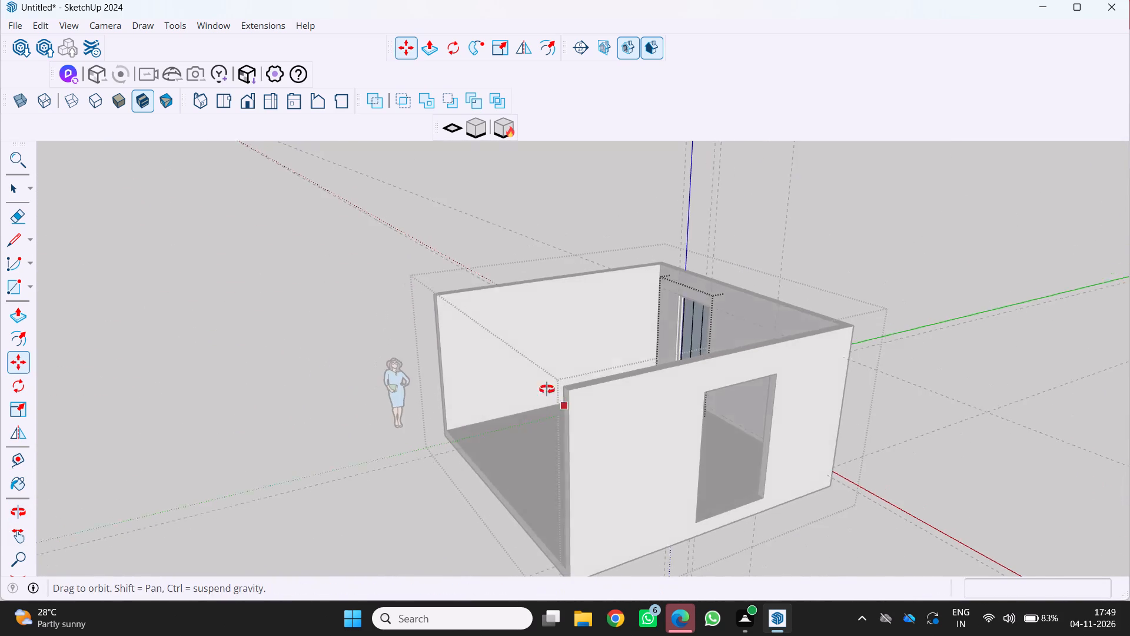
pyautogui.moveTo(547, 389); pyautogui.dragTo(359, 396, button='middle')
pyautogui.middleClick(357, 397)
pyautogui.scroll(-3, 356, 398)
pyautogui.moveTo(495, 372); pyautogui.dragTo(354, 367, button='middle')
pyautogui.middleClick(354, 367)
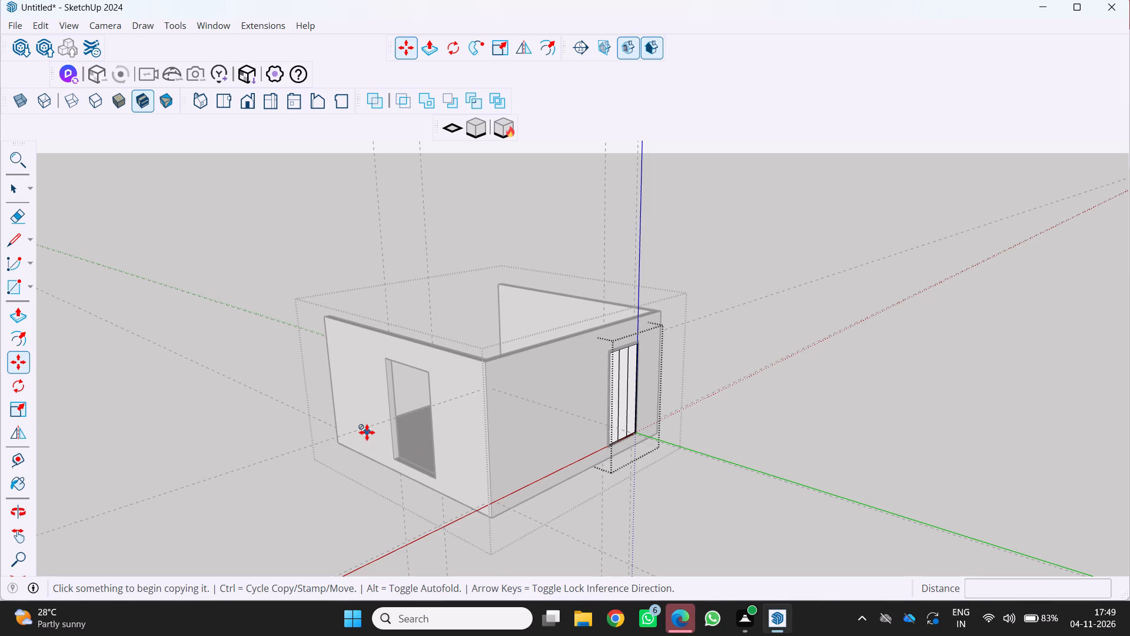
pyautogui.moveTo(594, 512); pyautogui.dragTo(541, 519, button='middle')
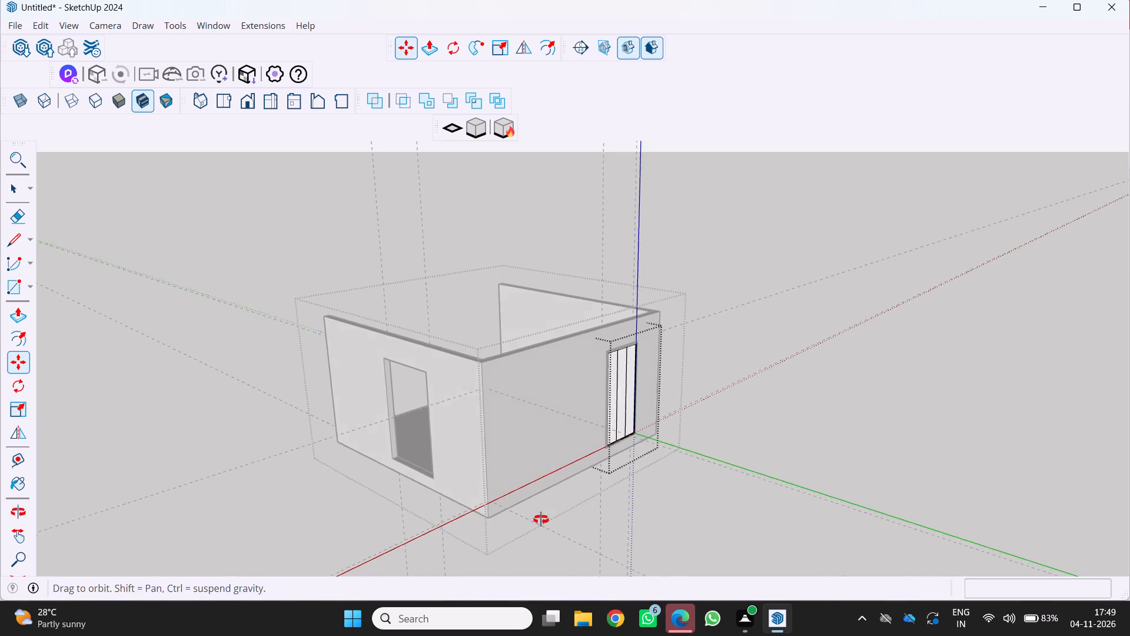
pyautogui.moveTo(541, 519); pyautogui.dragTo(443, 511, button='middle')
pyautogui.scroll(4, 457, 426)
pyautogui.moveTo(479, 423); pyautogui.dragTo(702, 465, button='middle')
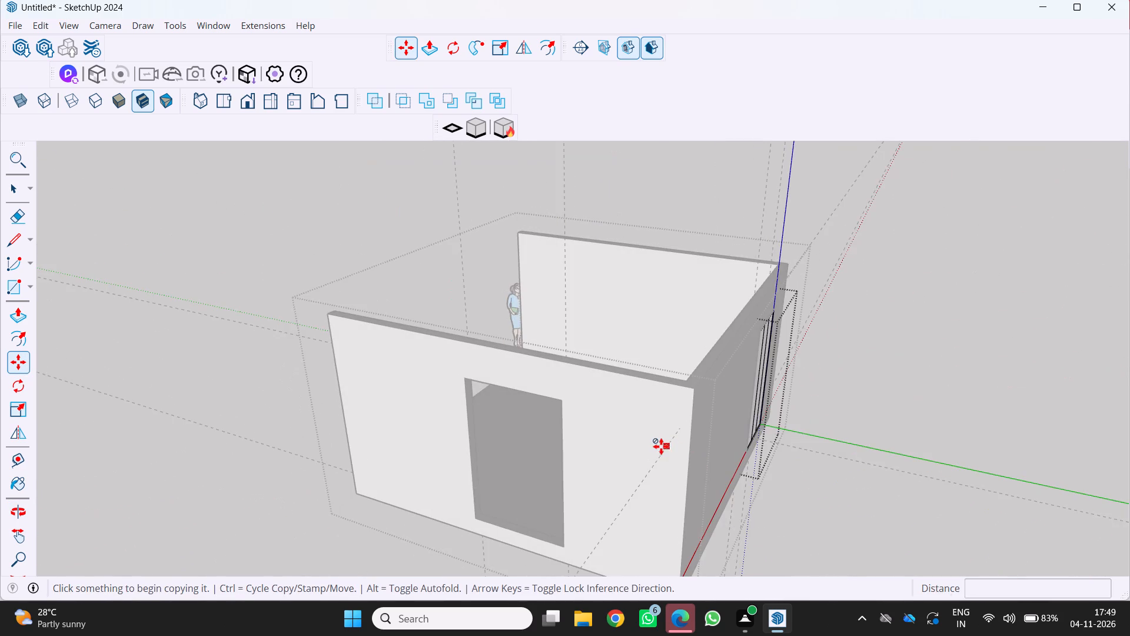
pyautogui.scroll(-3, 661, 446)
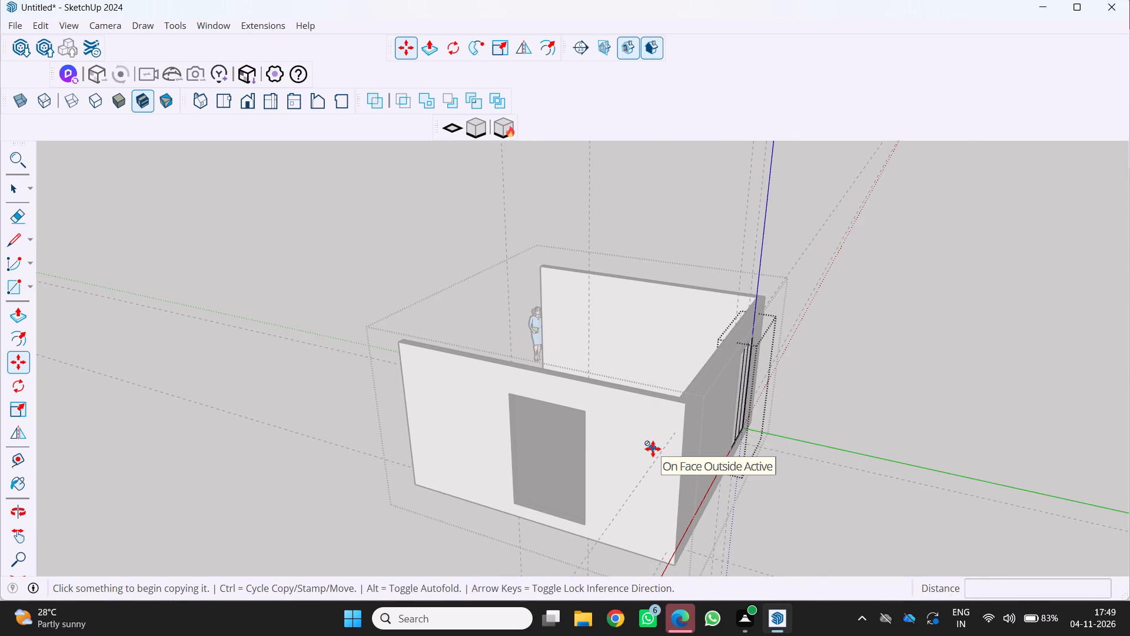
pyautogui.moveTo(664, 458); pyautogui.dragTo(837, 505, button='middle')
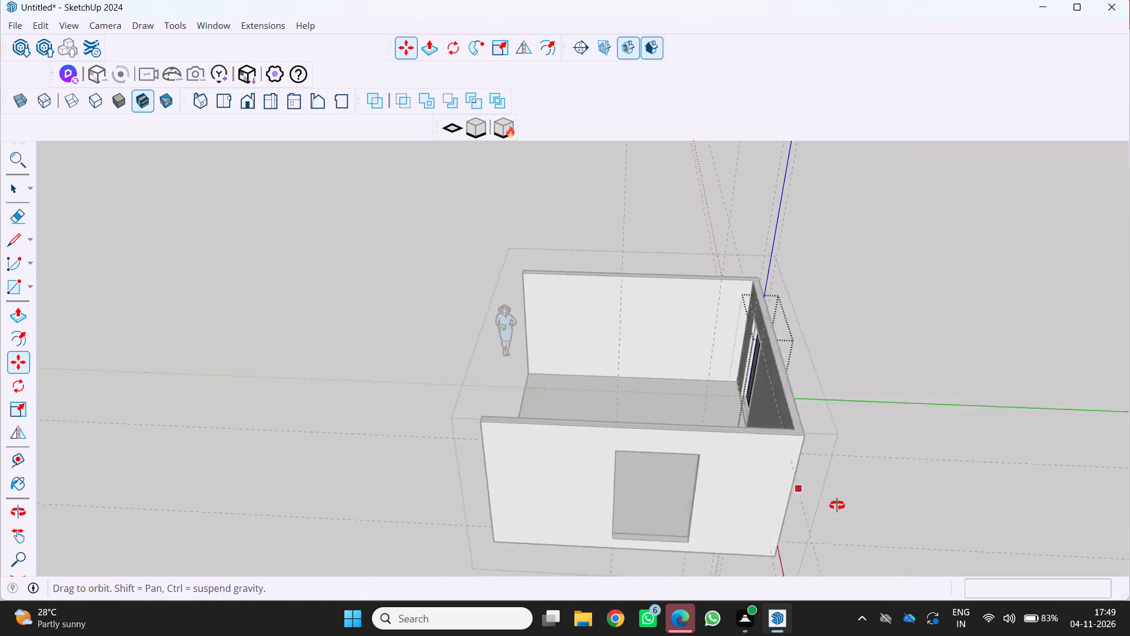
pyautogui.moveTo(837, 505); pyautogui.dragTo(870, 489, button='middle')
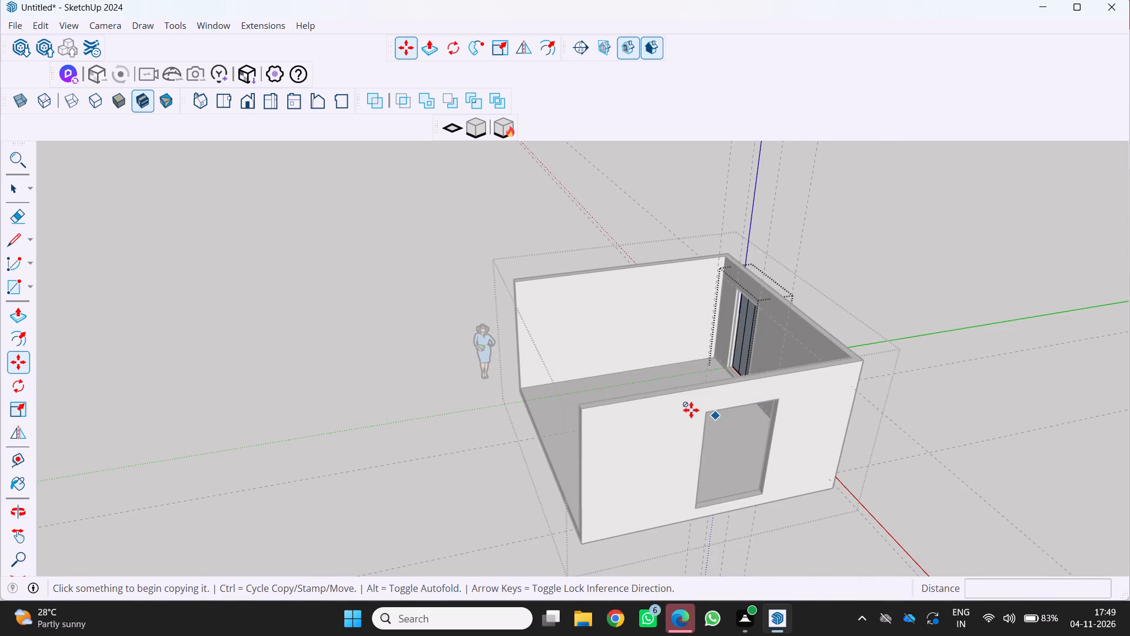
pyautogui.scroll(-4, 693, 374)
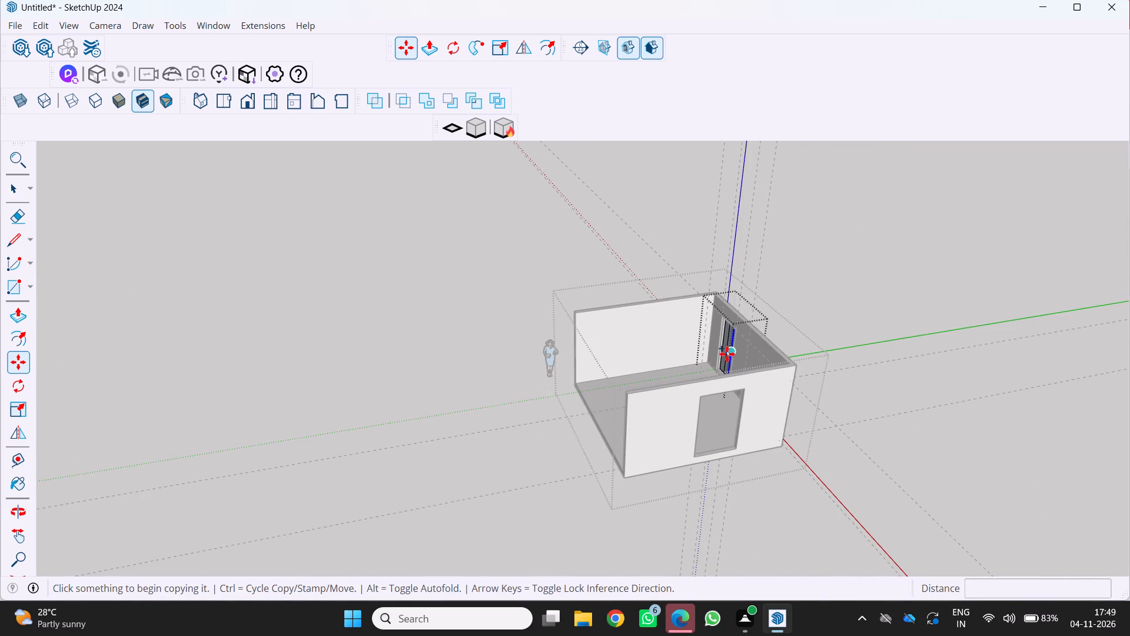
pyautogui.scroll(-4, 733, 337)
pyautogui.moveTo(729, 337); pyautogui.dragTo(573, 344, button='middle')
pyautogui.scroll(5, 573, 344)
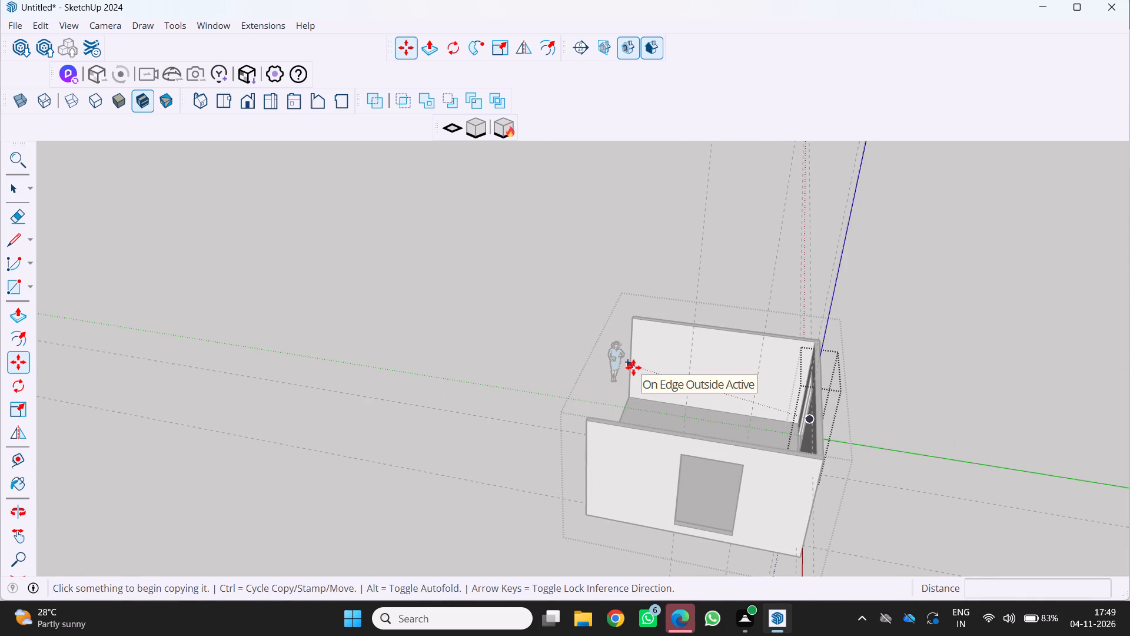
pyautogui.scroll(1, 676, 380)
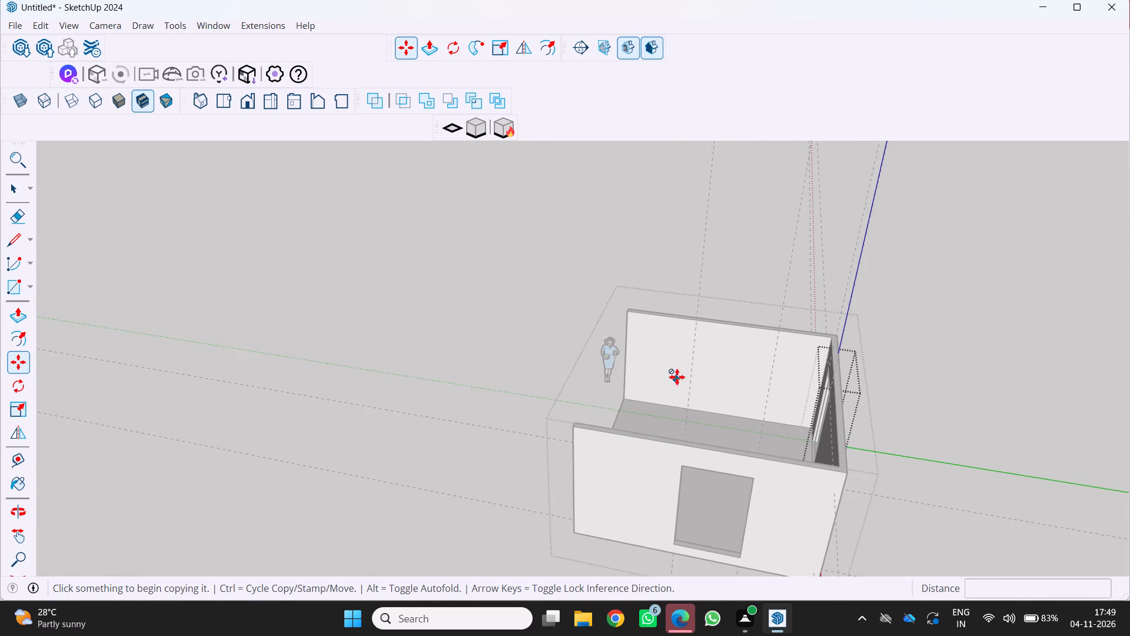
# Examine the inner side of the three-strip door panel and its wall through the room's open side.
pyautogui.moveTo(687, 370); pyautogui.dragTo(879, 334, button='middle')
pyautogui.middleClick(873, 327)
pyautogui.scroll(8, 873, 327)
pyautogui.moveTo(742, 317); pyautogui.dragTo(776, 346, button='middle')
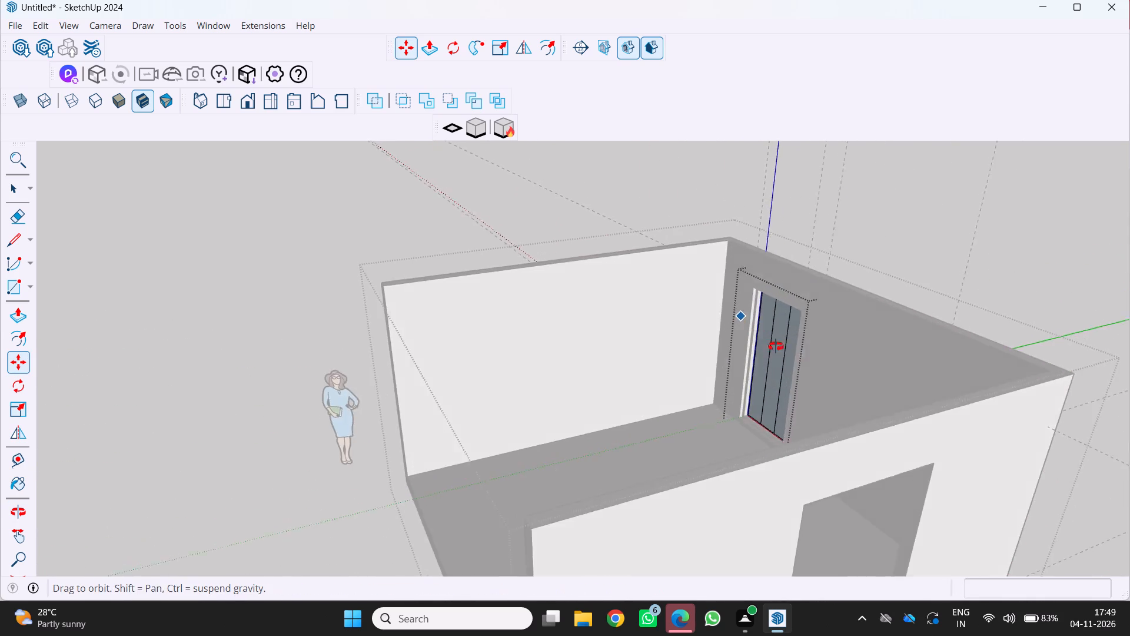
pyautogui.moveTo(776, 346); pyautogui.dragTo(998, 312, button='middle')
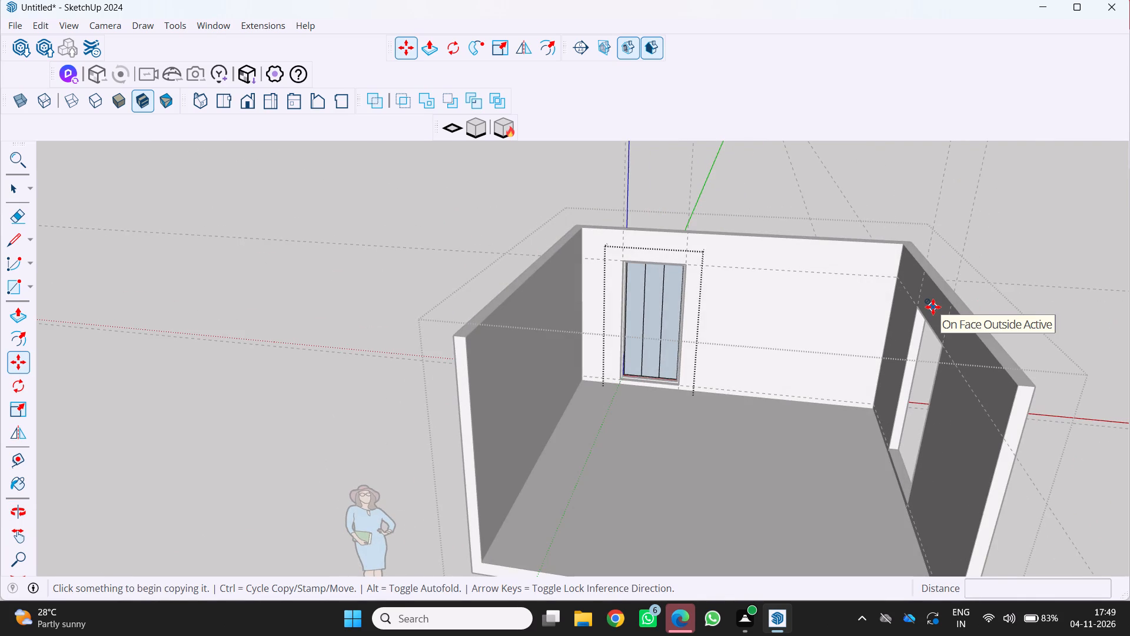
pyautogui.moveTo(1063, 72); pyautogui.dragTo(968, 91)
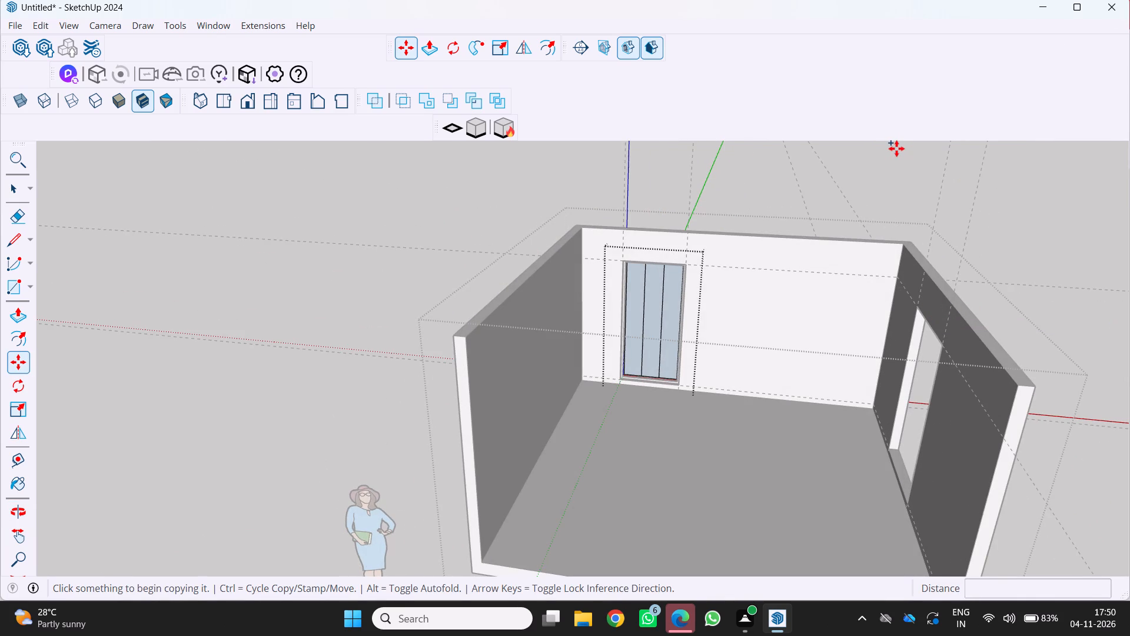
pyautogui.scroll(-1, 885, 221)
pyautogui.scroll(4, 569, 364)
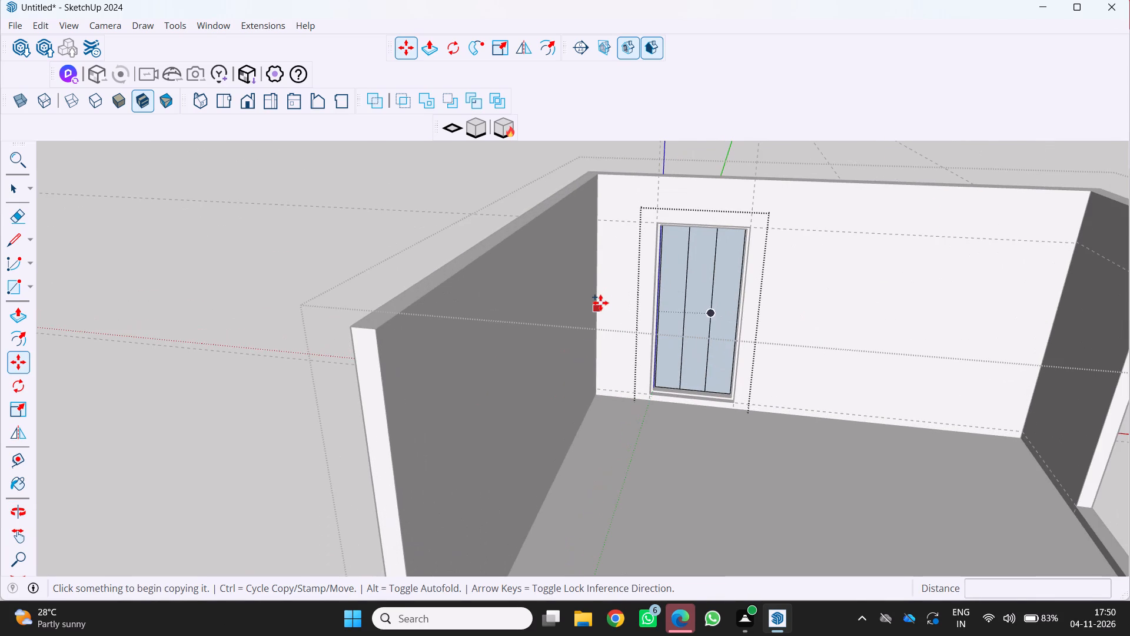
# Examine the whole room from its open side around the solid side wall to the outer side of the door wall.
pyautogui.scroll(-8, 596, 304)
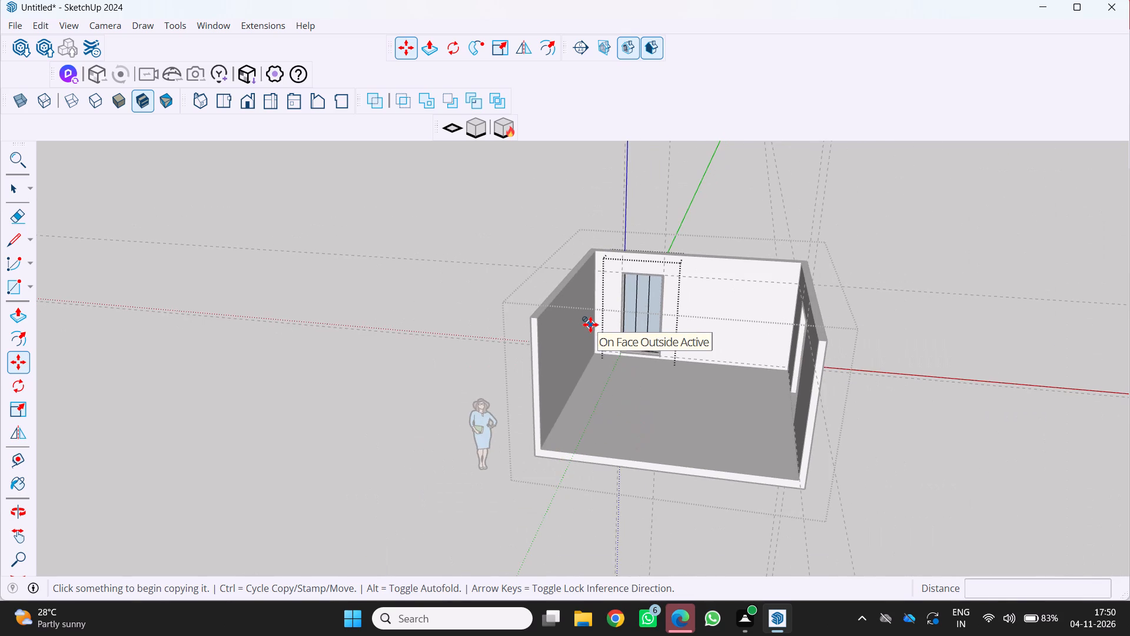
pyautogui.scroll(-4, 586, 330)
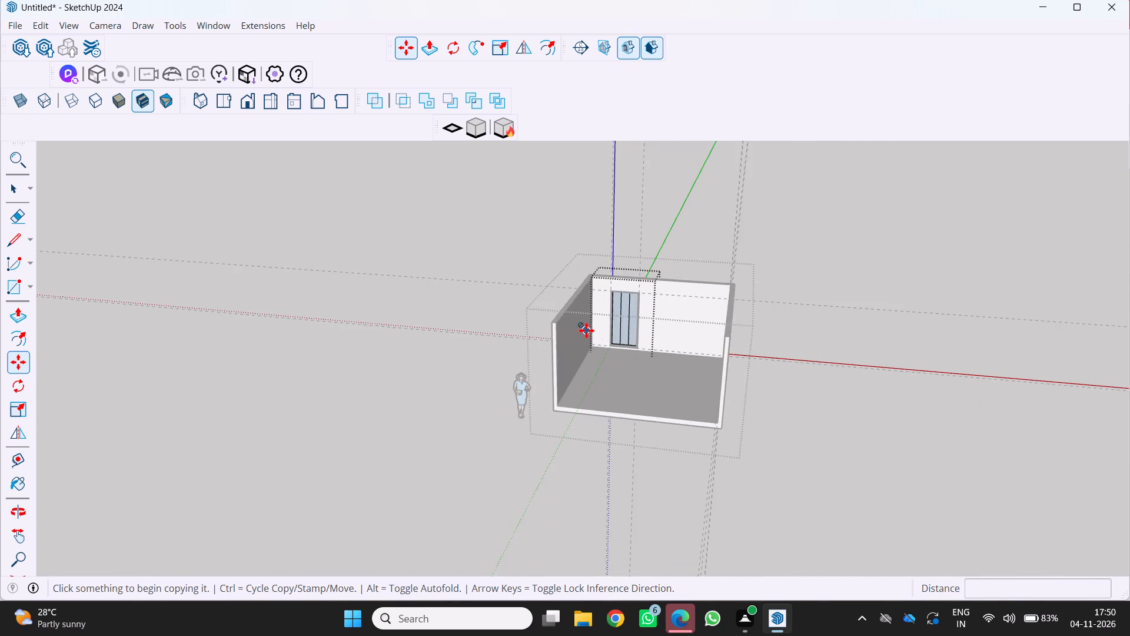
pyautogui.moveTo(601, 336); pyautogui.dragTo(807, 325, button='middle')
pyautogui.middleClick(807, 325)
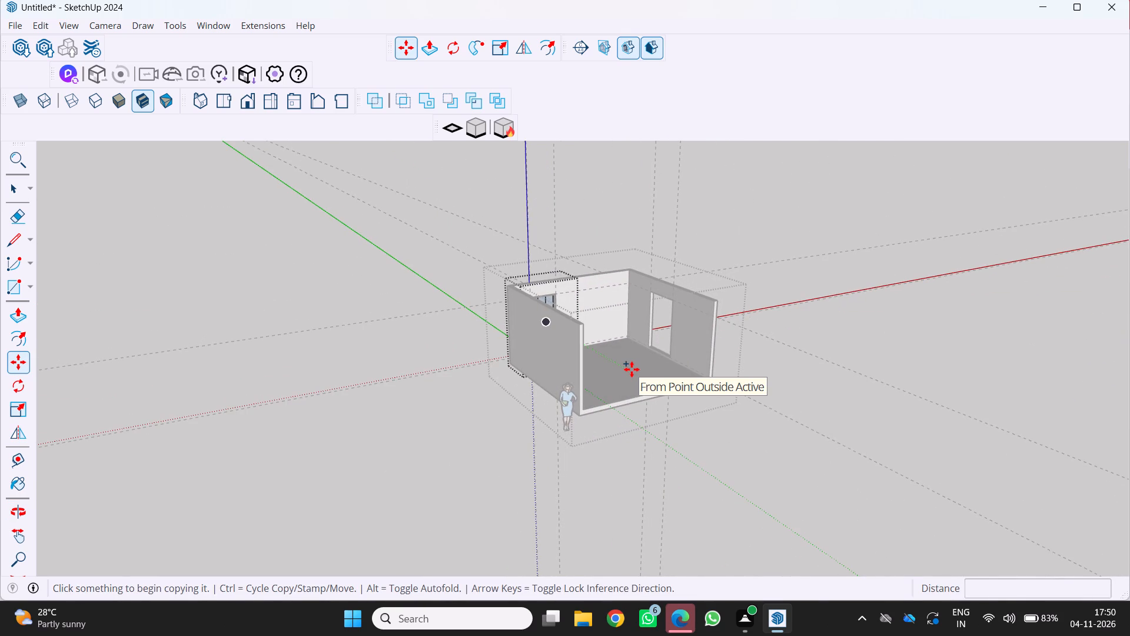
pyautogui.moveTo(660, 370); pyautogui.dragTo(855, 375, button='middle')
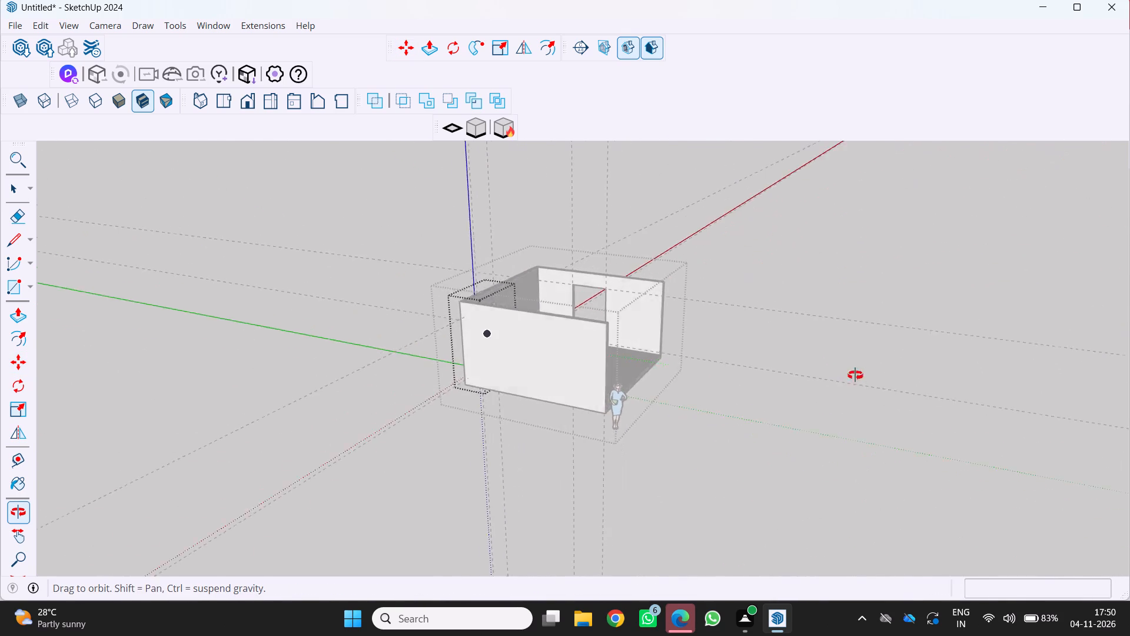
pyautogui.moveTo(855, 375); pyautogui.dragTo(890, 374, button='middle')
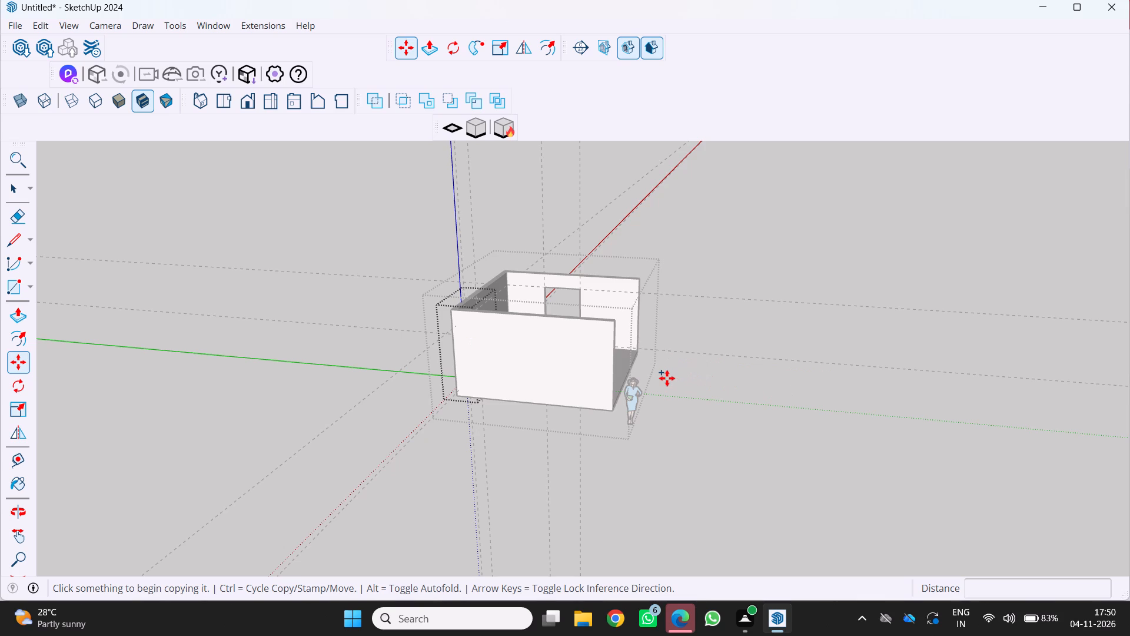
pyautogui.scroll(2, 481, 362)
pyautogui.moveTo(483, 352); pyautogui.dragTo(515, 352, button='middle')
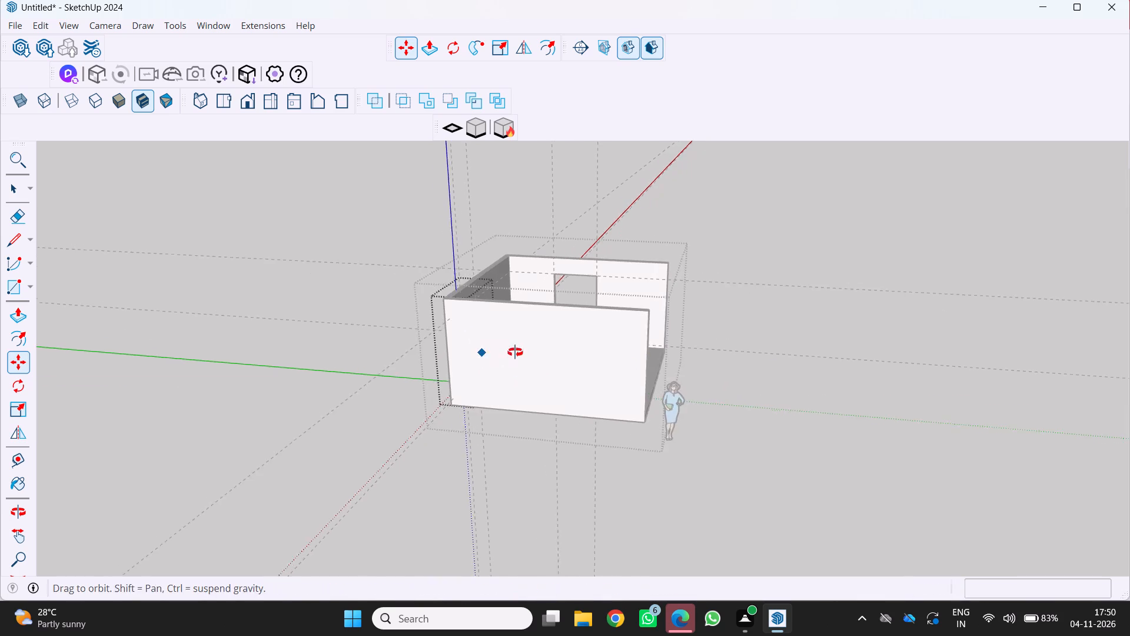
pyautogui.moveTo(515, 352); pyautogui.dragTo(736, 367, button='middle')
pyautogui.scroll(3, 337, 443)
pyautogui.moveTo(396, 393); pyautogui.dragTo(576, 375, button='middle')
pyautogui.scroll(8, 580, 372)
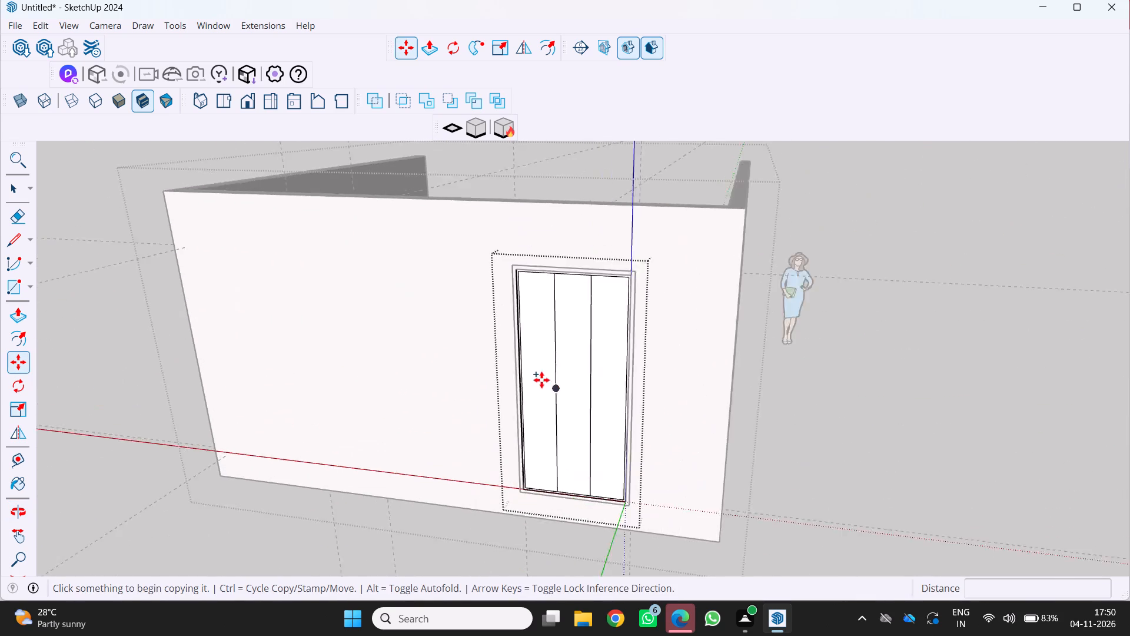
pyautogui.moveTo(541, 380); pyautogui.dragTo(573, 387, button='middle')
# Select individual strip faces of the door panel, then examine the end strip from outside and inside the room.
pyautogui.press('space')
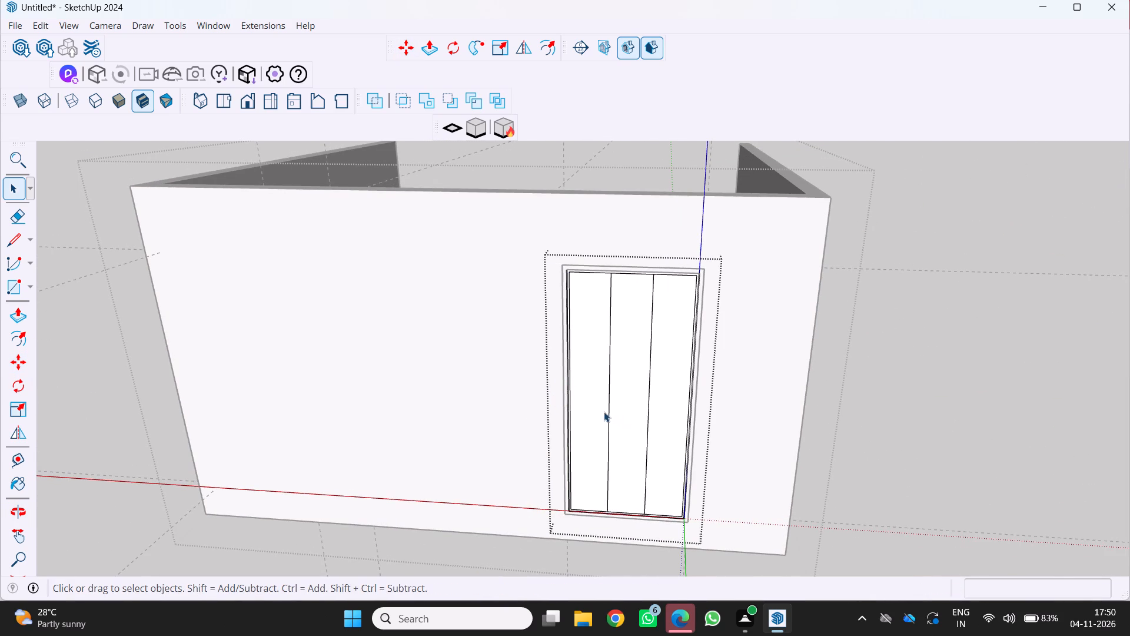
pyautogui.click(603, 411)
pyautogui.click(603, 411)
pyautogui.click(625, 418)
pyautogui.click(625, 418)
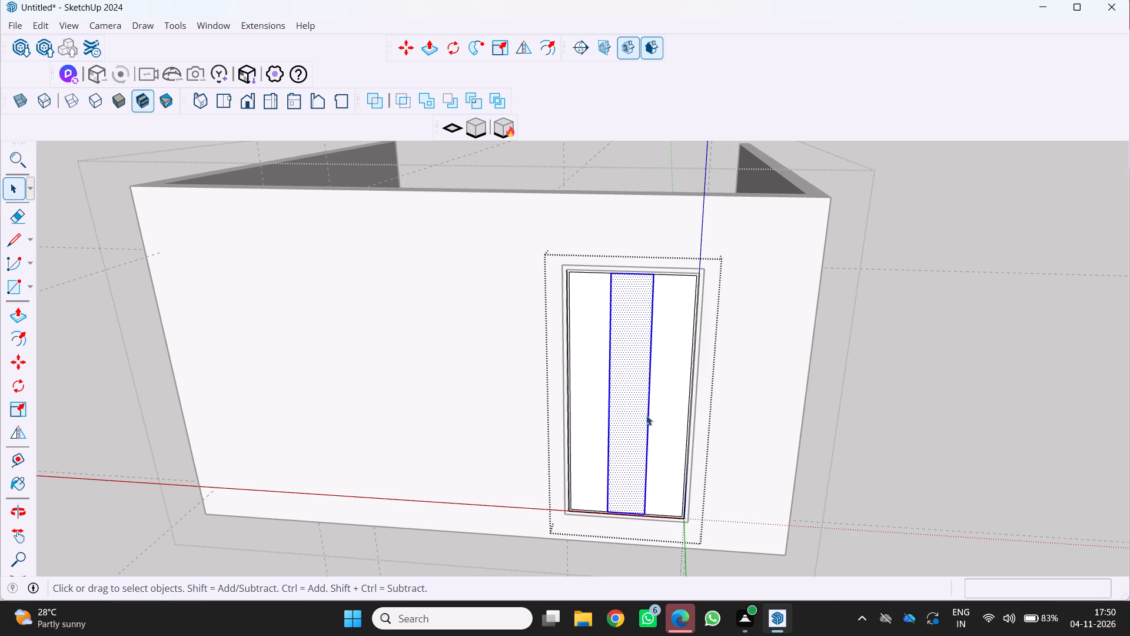
pyautogui.click(653, 415)
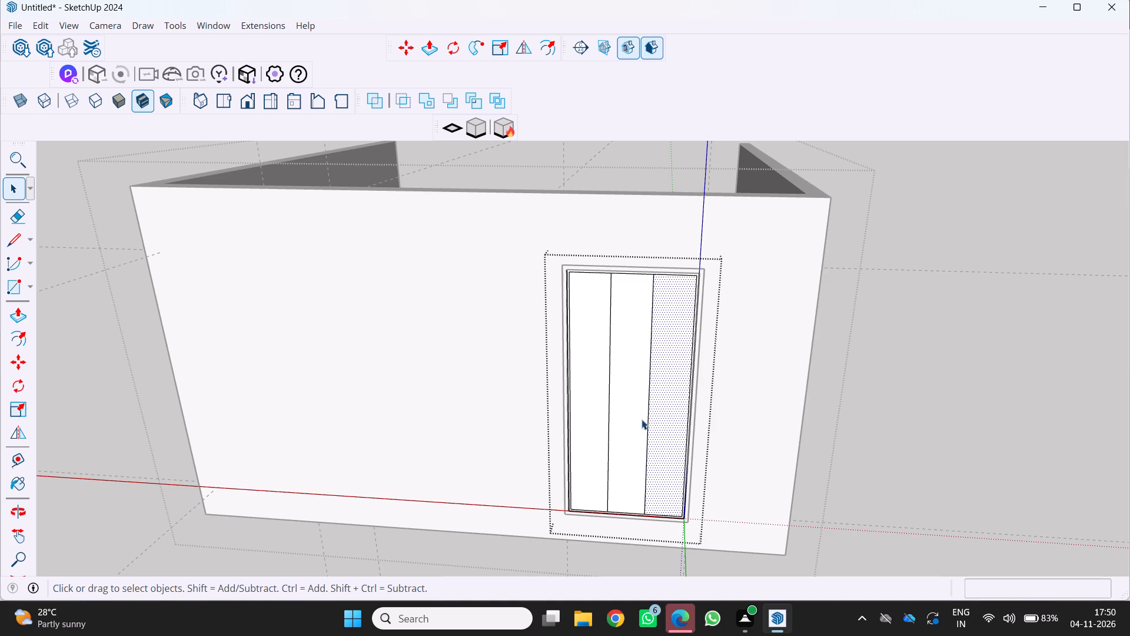
pyautogui.scroll(-3, 664, 380)
pyautogui.moveTo(645, 398); pyautogui.dragTo(480, 443, button='middle')
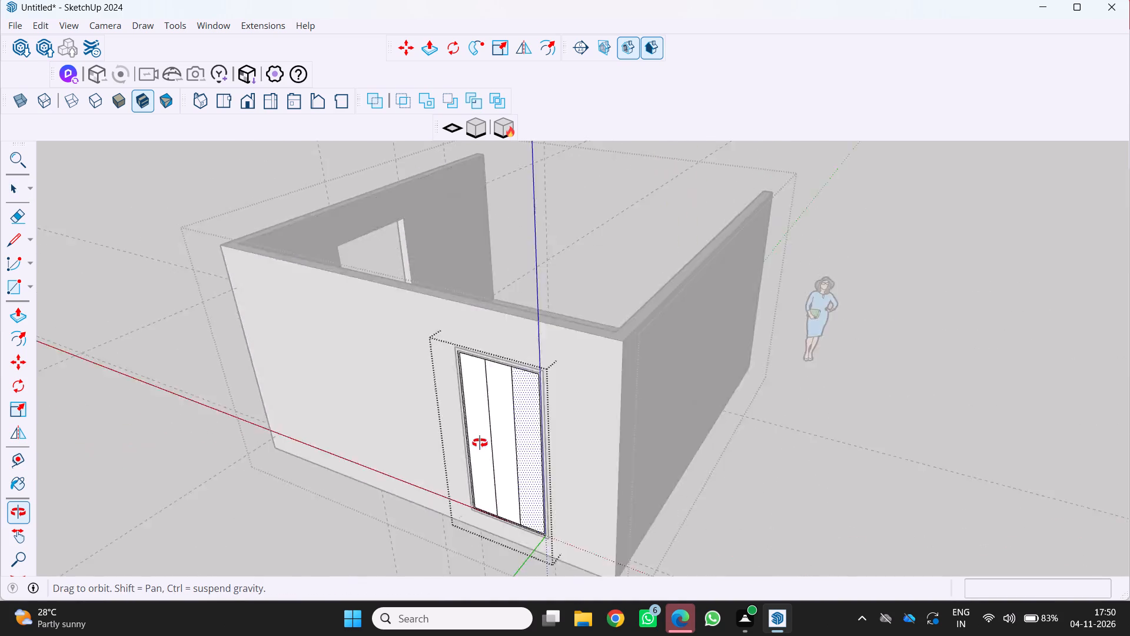
pyautogui.moveTo(480, 443); pyautogui.dragTo(506, 419, button='middle')
pyautogui.scroll(-4, 531, 411)
pyautogui.moveTo(570, 389); pyautogui.dragTo(284, 320, button='middle')
pyautogui.scroll(-3, 283, 319)
pyautogui.moveTo(400, 297); pyautogui.dragTo(201, 326, button='middle')
pyautogui.scroll(1, 398, 298)
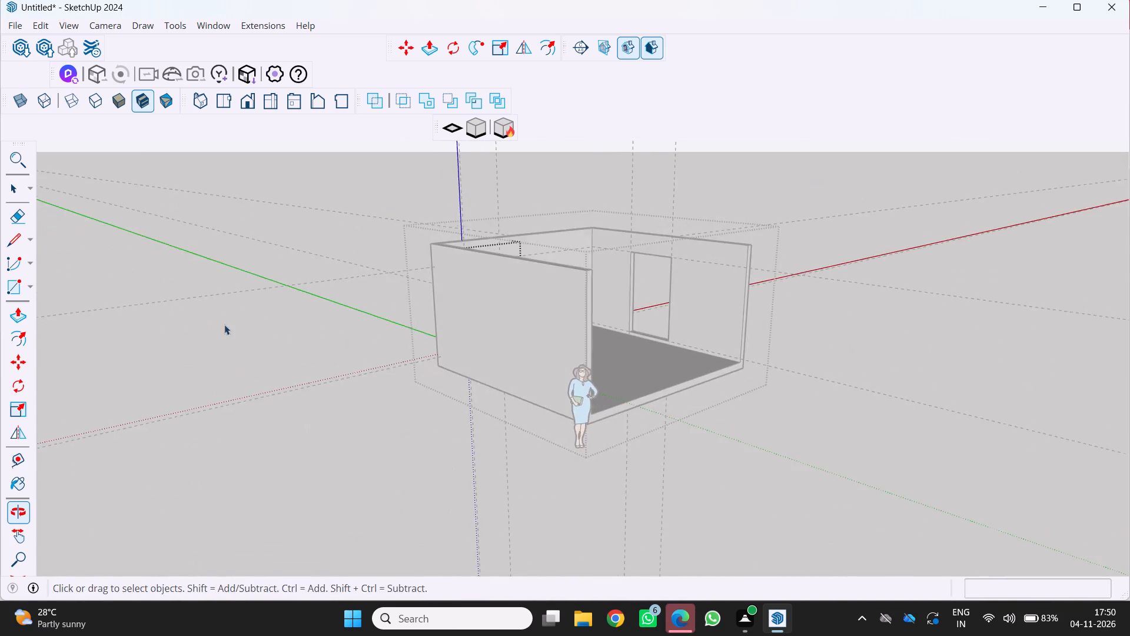
pyautogui.scroll(3, 729, 316)
pyautogui.moveTo(694, 317); pyautogui.dragTo(394, 336, button='middle')
pyautogui.scroll(4, 589, 259)
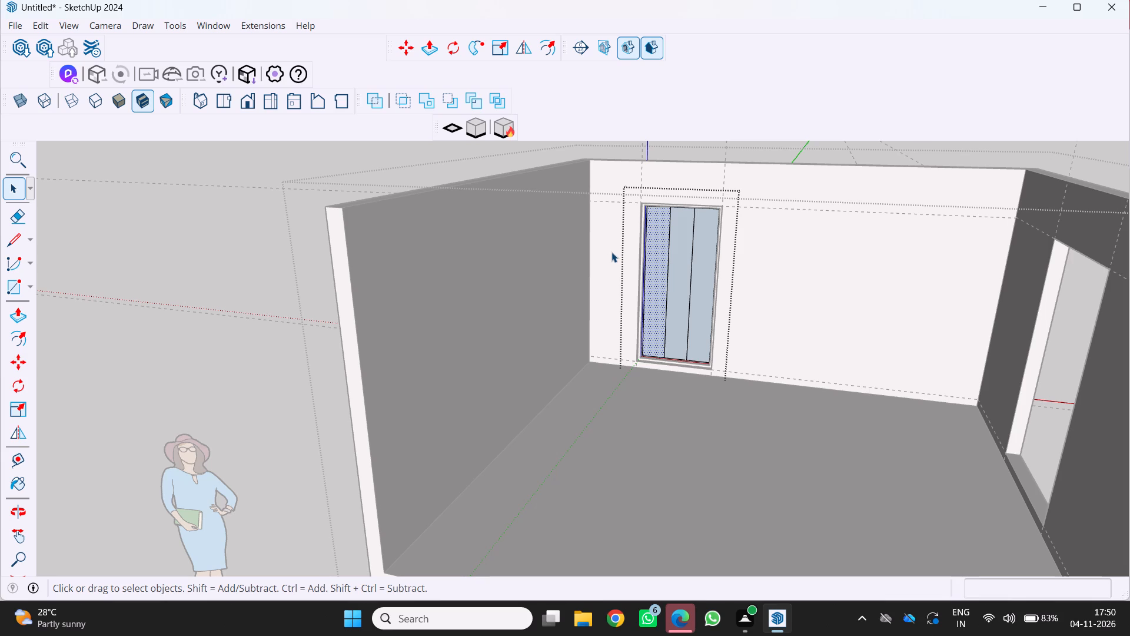
pyautogui.moveTo(705, 251); pyautogui.dragTo(699, 268, button='middle')
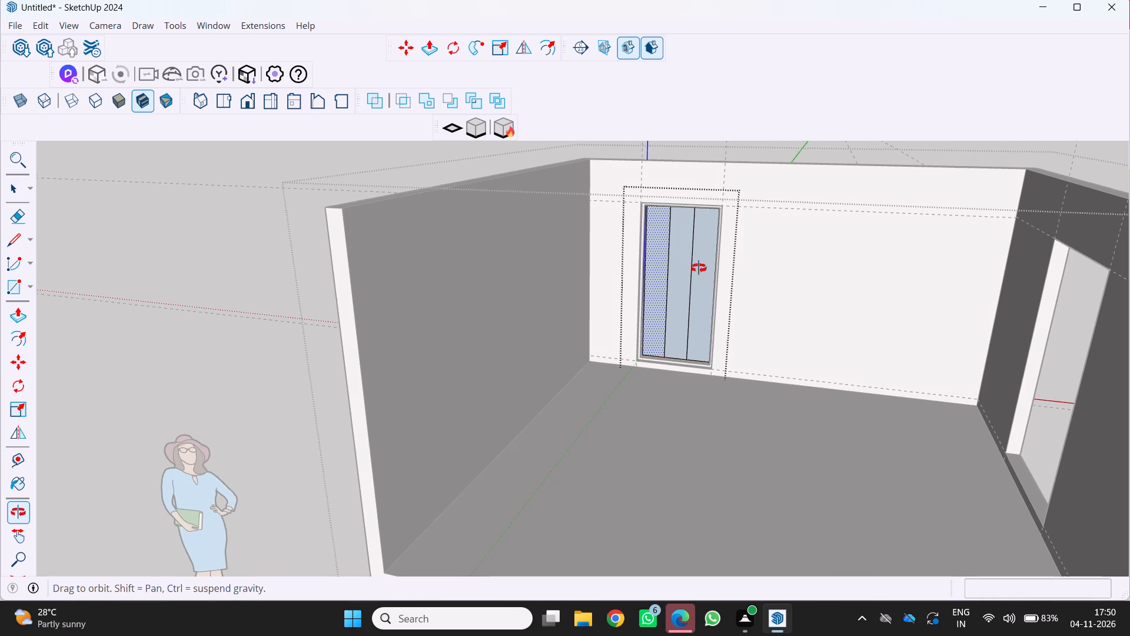
pyautogui.moveTo(699, 268); pyautogui.dragTo(586, 337, button='middle')
pyautogui.middleClick(586, 334)
# Examine the room from outside, around the side wall with the unfilled opening and back to the door wall.
pyautogui.scroll(-5, 596, 324)
pyautogui.moveTo(679, 271); pyautogui.dragTo(446, 308, button='middle')
pyautogui.scroll(-5, 552, 273)
pyautogui.moveTo(556, 290); pyautogui.dragTo(441, 234, button='middle')
pyautogui.scroll(1, 543, 280)
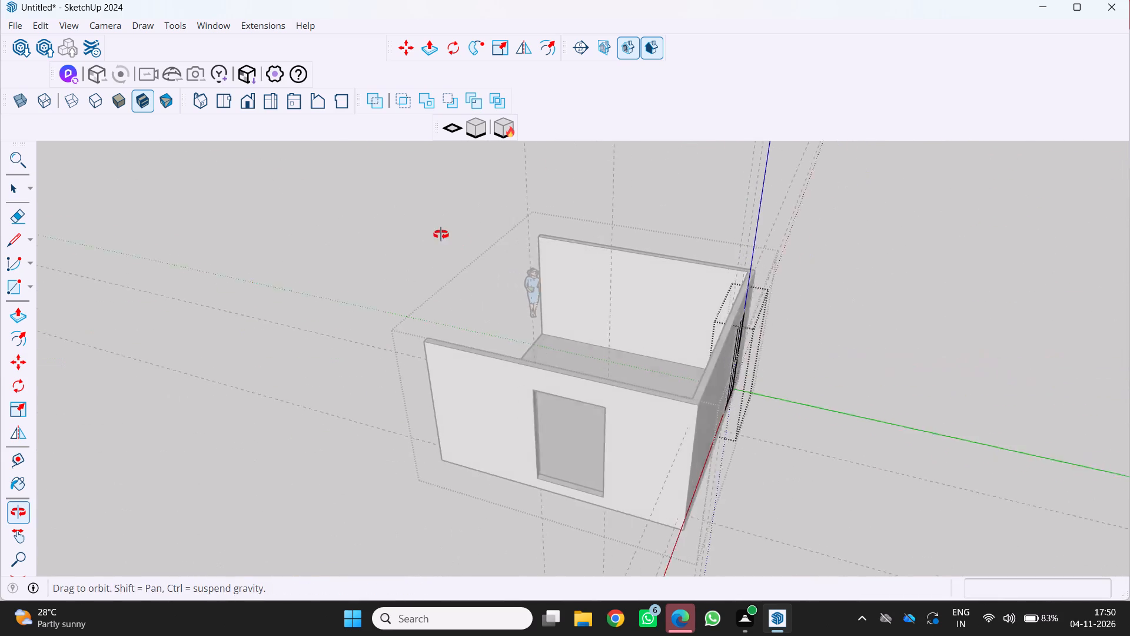
pyautogui.moveTo(441, 234); pyautogui.dragTo(440, 234, button='middle')
pyautogui.scroll(4, 556, 333)
pyautogui.moveTo(564, 351); pyautogui.dragTo(463, 233, button='middle')
pyautogui.scroll(2, 465, 238)
pyautogui.scroll(-5, 508, 261)
pyautogui.moveTo(514, 273); pyautogui.dragTo(430, 290, button='middle')
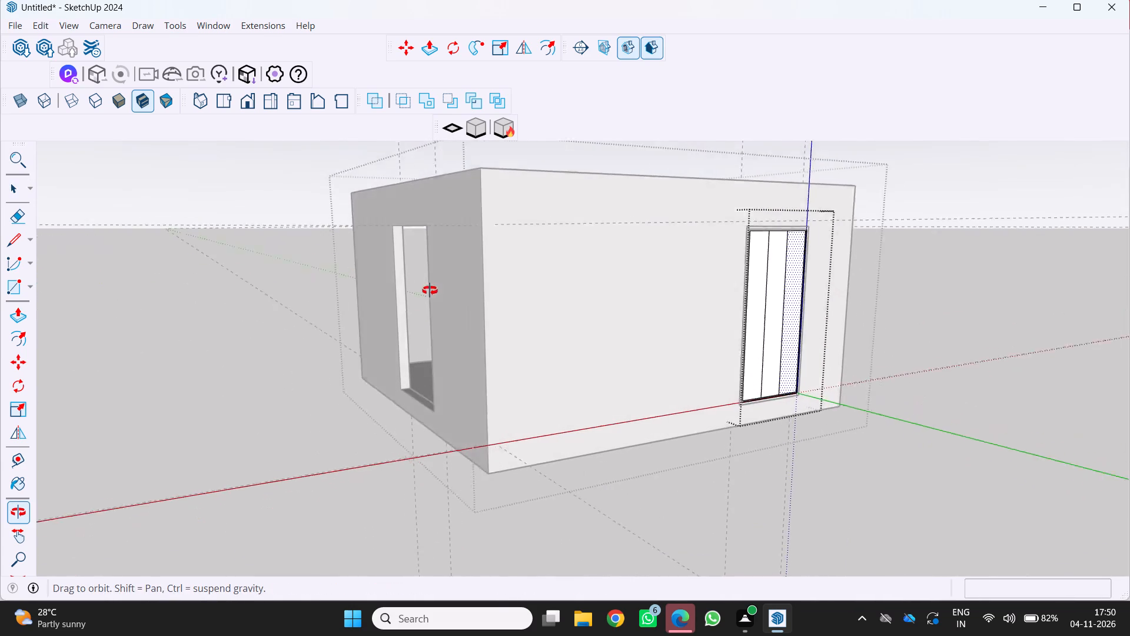
pyautogui.moveTo(430, 290); pyautogui.dragTo(414, 296, button='middle')
# Undo the door panel edits back through its division into three strips.
pyautogui.hotkey('ctrl', 'z')
pyautogui.moveTo(504, 342); pyautogui.dragTo(393, 337, button='middle')
pyautogui.middleClick(393, 337)
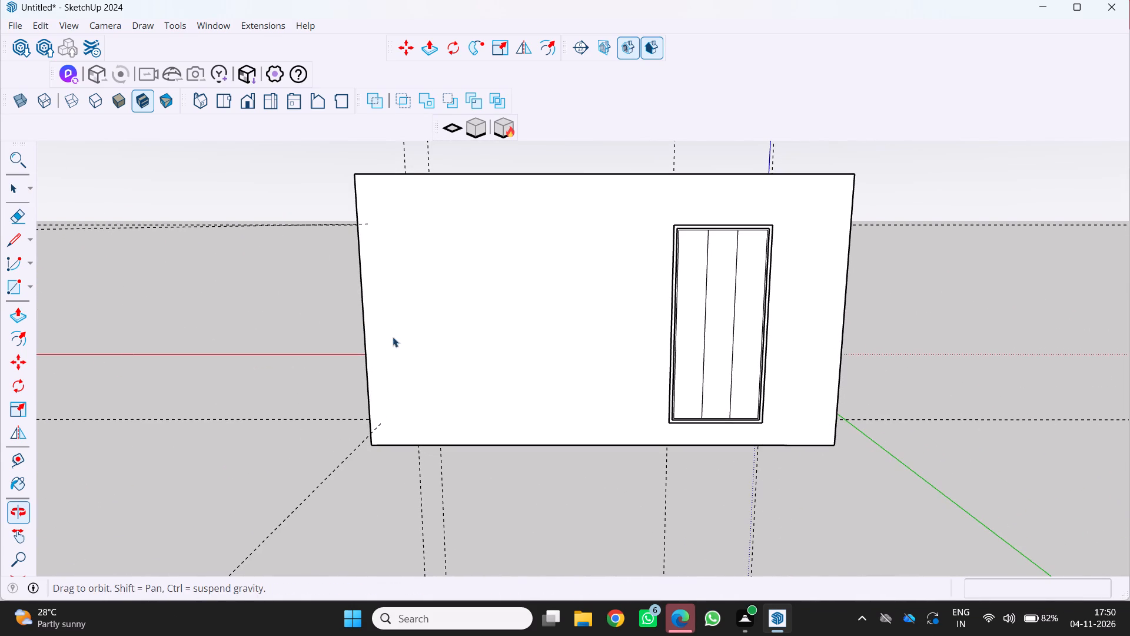
pyautogui.hotkey('ctrl', 'z')
pyautogui.hotkey('ctrl', 'z')
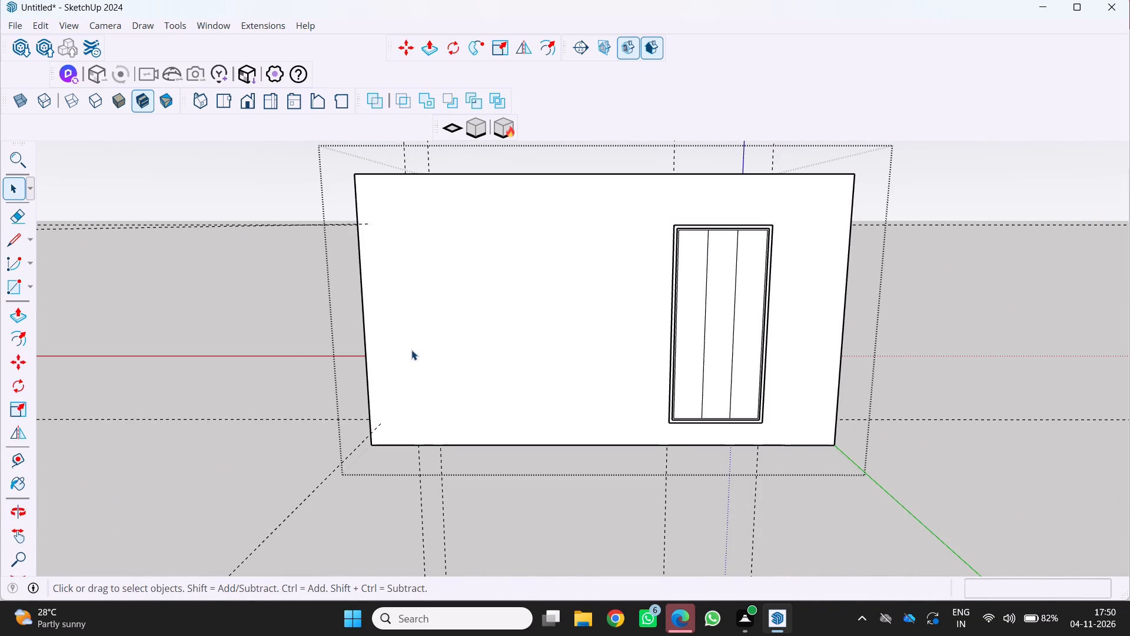
pyautogui.hotkey('ctrl', 'z')
pyautogui.hotkey('ctrl', 'z')
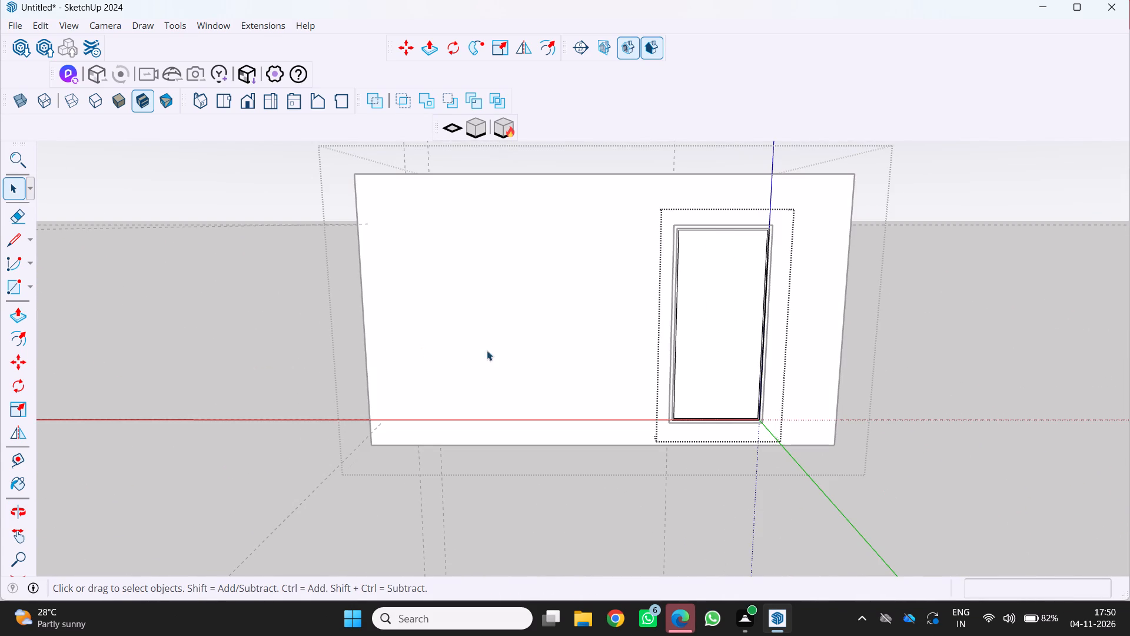
# Undo the preceding edits to the plain, undivided door panel.
pyautogui.moveTo(619, 332); pyautogui.dragTo(600, 350, button='middle')
pyautogui.hotkey('ctrl', 'z')
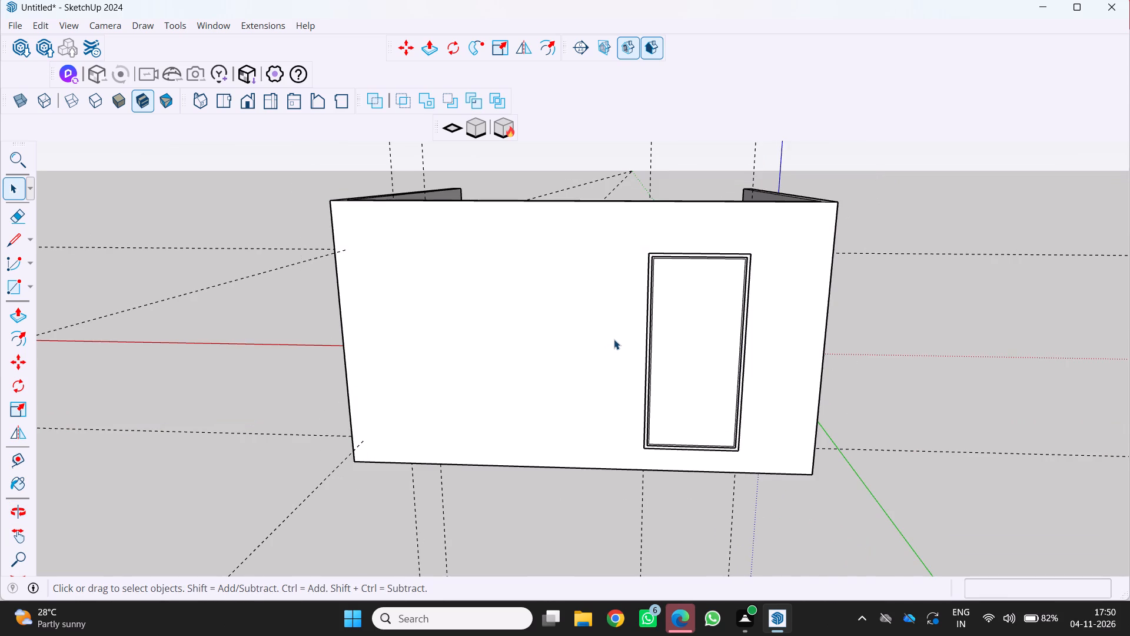
pyautogui.hotkey('ctrl', 'z')
pyautogui.scroll(3, 673, 349)
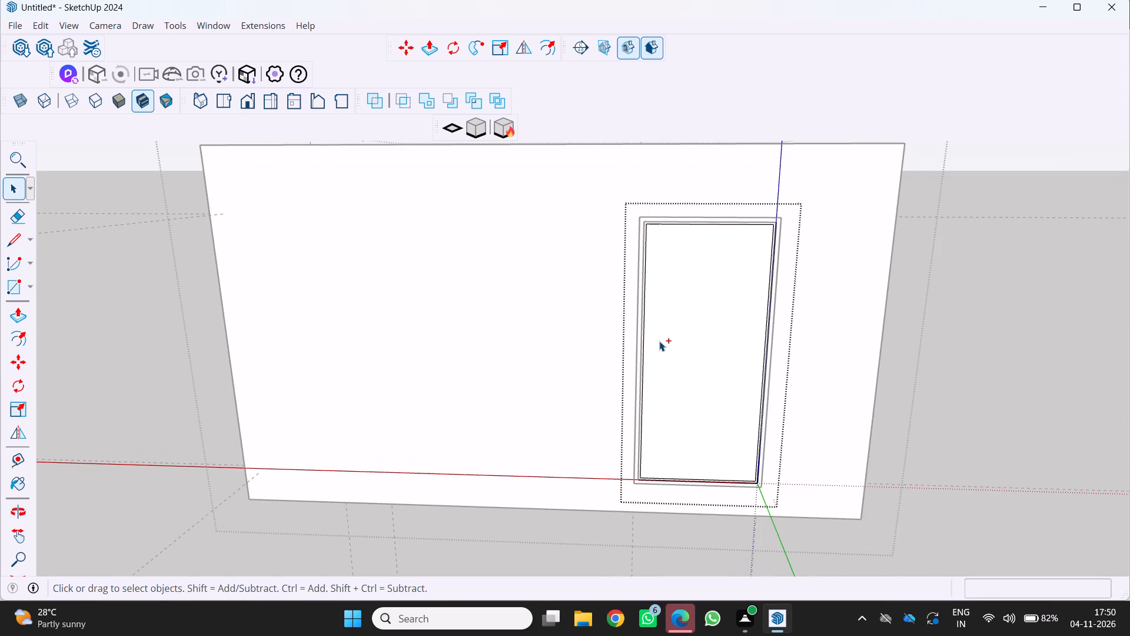
pyautogui.hotkey('ctrl', 'z')
pyautogui.hotkey('ctrl', 'z')
# Undo further until the panel face is removed from the framed door opening.
pyautogui.scroll(2, 640, 312)
pyautogui.moveTo(640, 312); pyautogui.dragTo(574, 344, button='middle')
pyautogui.middleClick(574, 344)
pyautogui.scroll(-2, 604, 337)
pyautogui.moveTo(644, 310); pyautogui.dragTo(1129, 429, button='middle')
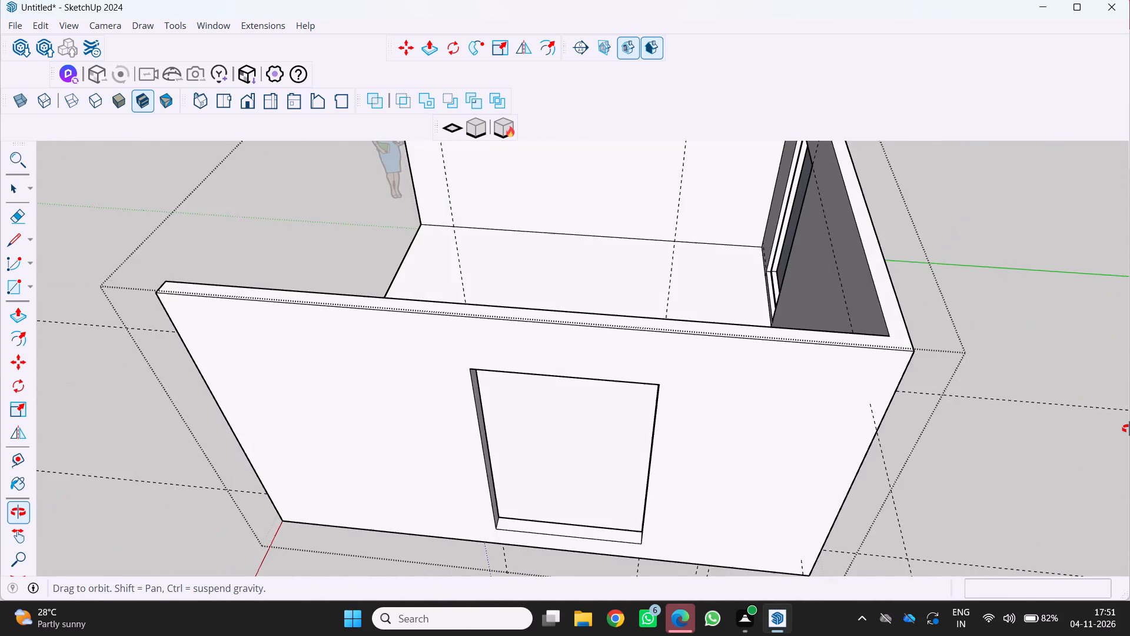
pyautogui.moveTo(1129, 429); pyautogui.dragTo(1125, 424, button='middle')
pyautogui.moveTo(1125, 424); pyautogui.dragTo(1115, 423, button='middle')
pyautogui.scroll(1, 1115, 423)
pyautogui.scroll(2, 796, 323)
pyautogui.moveTo(795, 330); pyautogui.dragTo(536, 354, button='middle')
pyautogui.middleClick(534, 353)
pyautogui.scroll(-4, 533, 353)
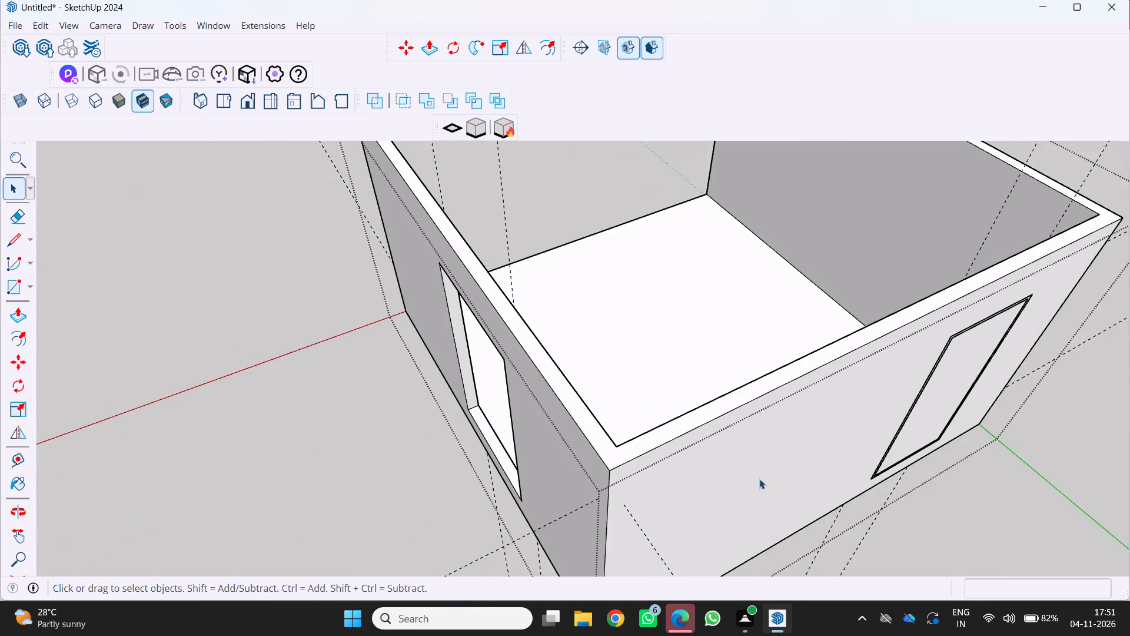
pyautogui.moveTo(776, 484); pyautogui.dragTo(593, 286, button='middle')
pyautogui.scroll(-4, 596, 286)
pyautogui.scroll(2, 650, 345)
pyautogui.moveTo(647, 352); pyautogui.dragTo(597, 371, button='middle')
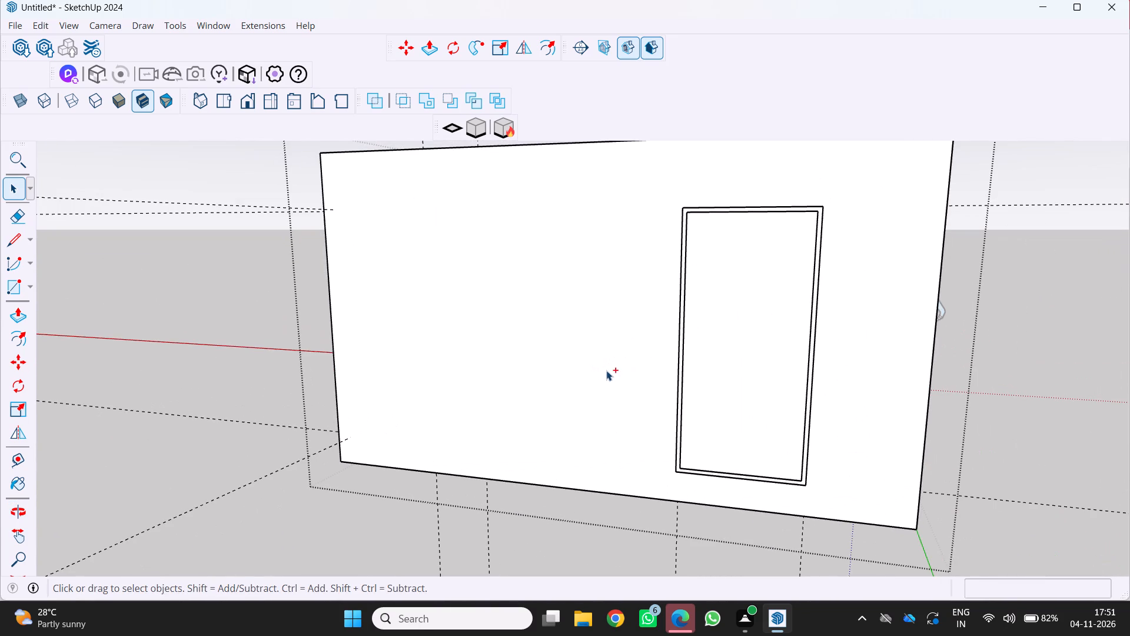
pyautogui.hotkey('ctrl', 'z')
pyautogui.hotkey('ctrl', 'z')
# Draw a rectangle about 112.11 by 242.11 cm across the framed door opening, between diagonally opposite inner corners midway through the frame's depth.
pyautogui.scroll(2, 679, 334)
pyautogui.moveTo(679, 337); pyautogui.dragTo(678, 385, button='middle')
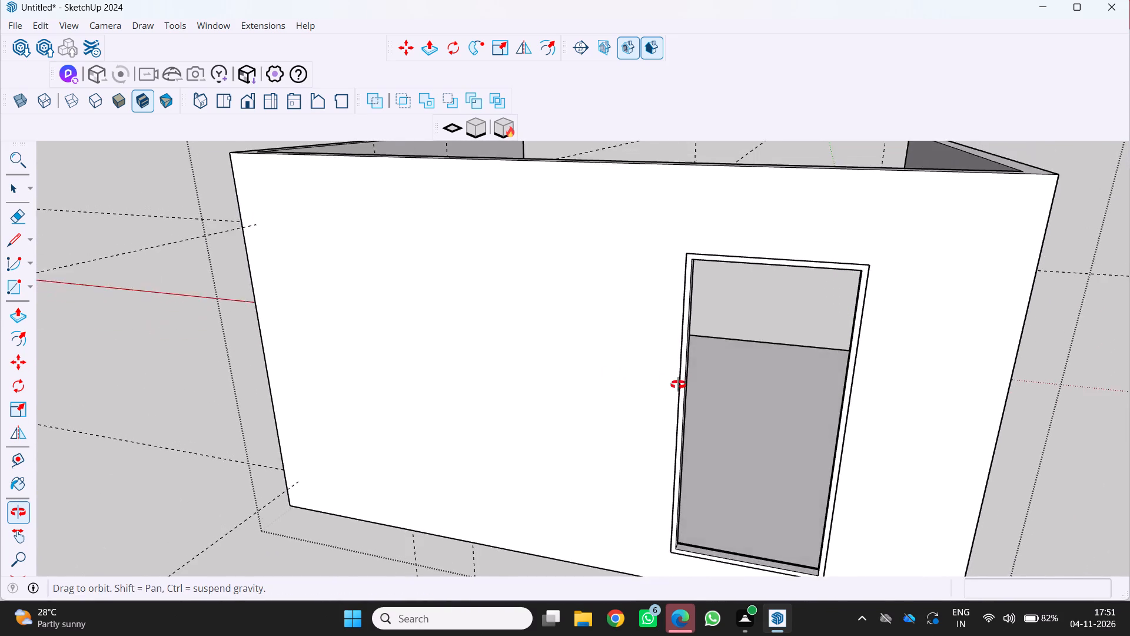
pyautogui.moveTo(678, 385); pyautogui.dragTo(664, 355, button='middle')
pyautogui.middleClick(664, 355)
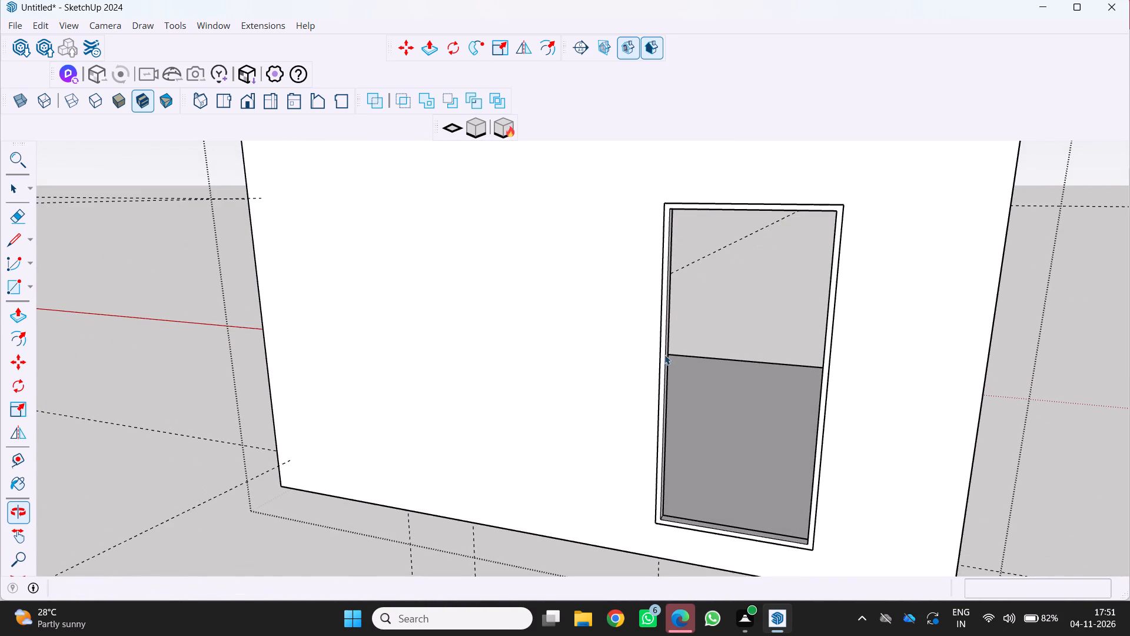
pyautogui.press('r')
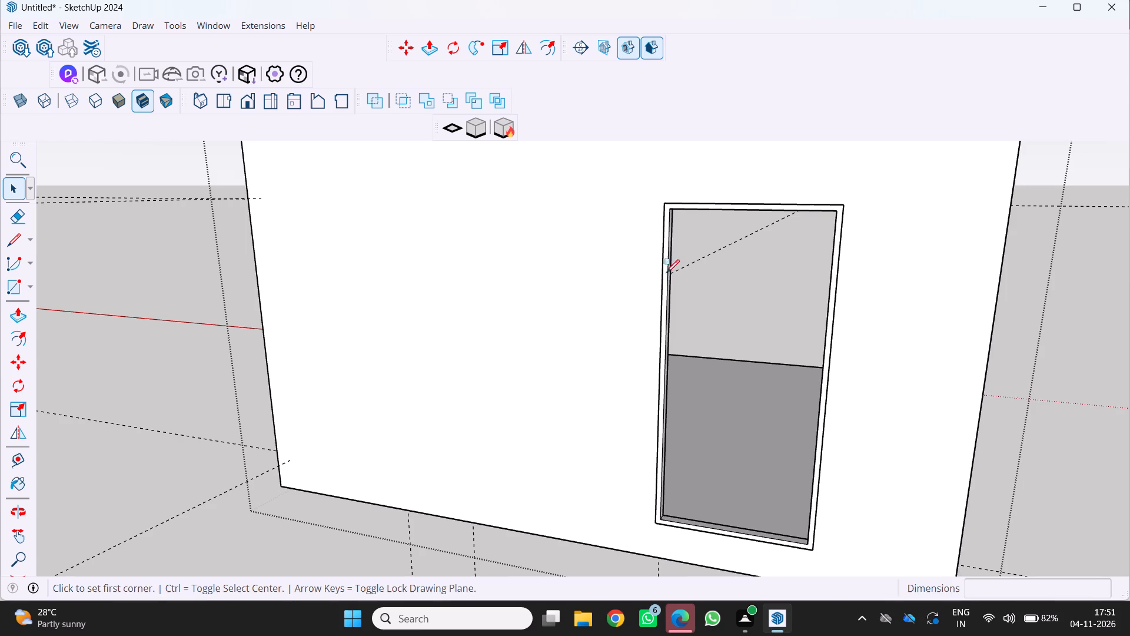
pyautogui.scroll(6, 676, 213)
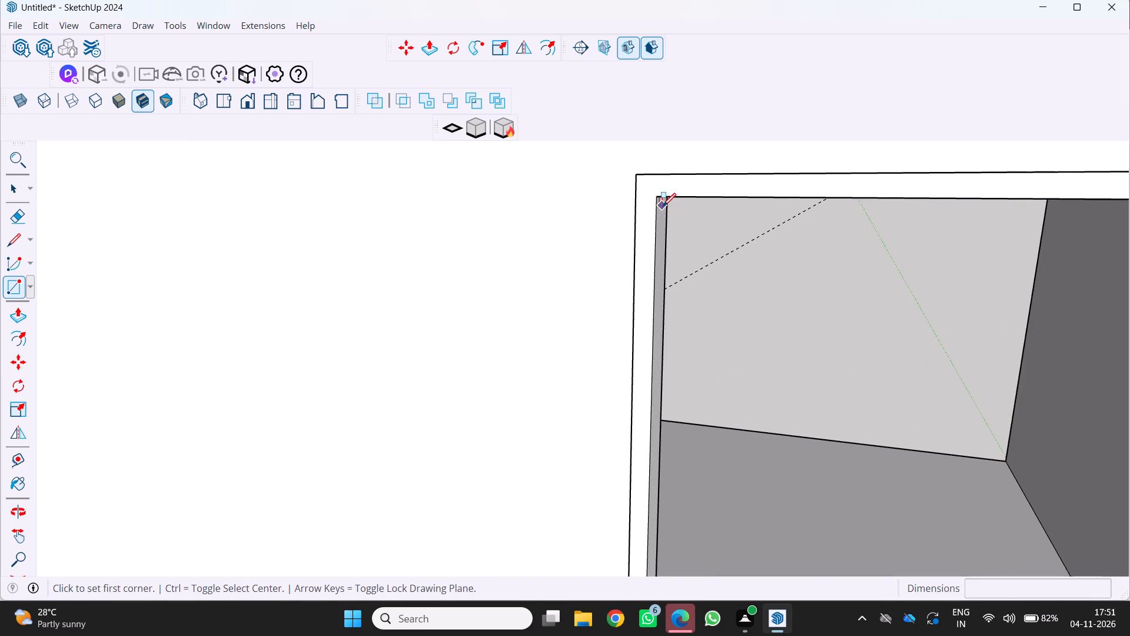
pyautogui.scroll(4, 662, 209)
pyautogui.moveTo(662, 210); pyautogui.dragTo(656, 200, button='middle')
pyautogui.scroll(8, 656, 200)
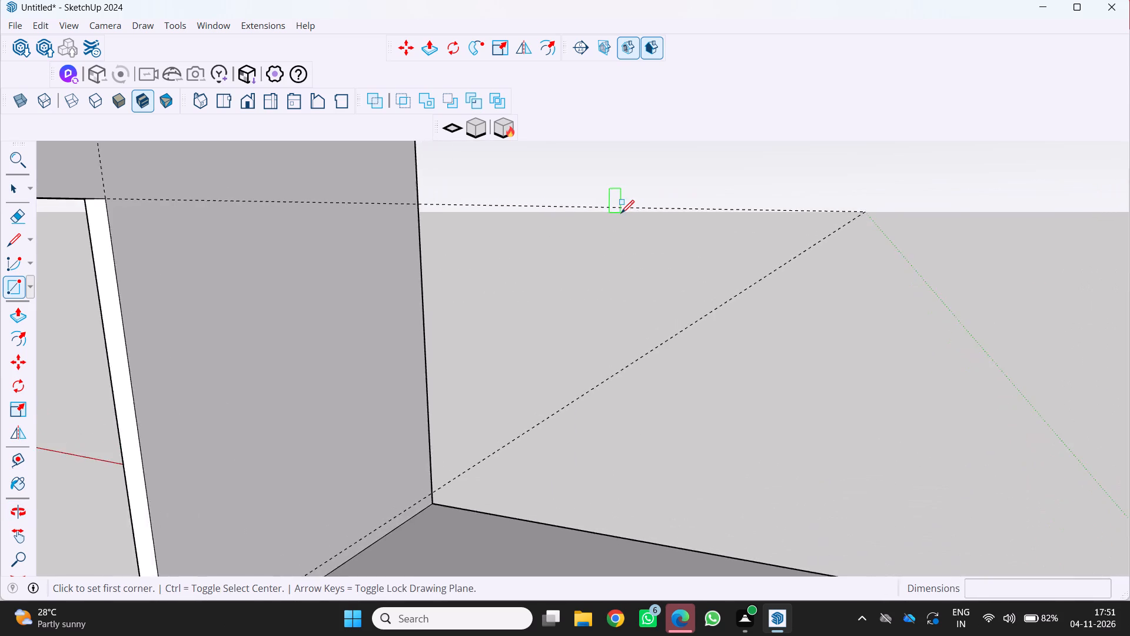
pyautogui.scroll(-8, 625, 213)
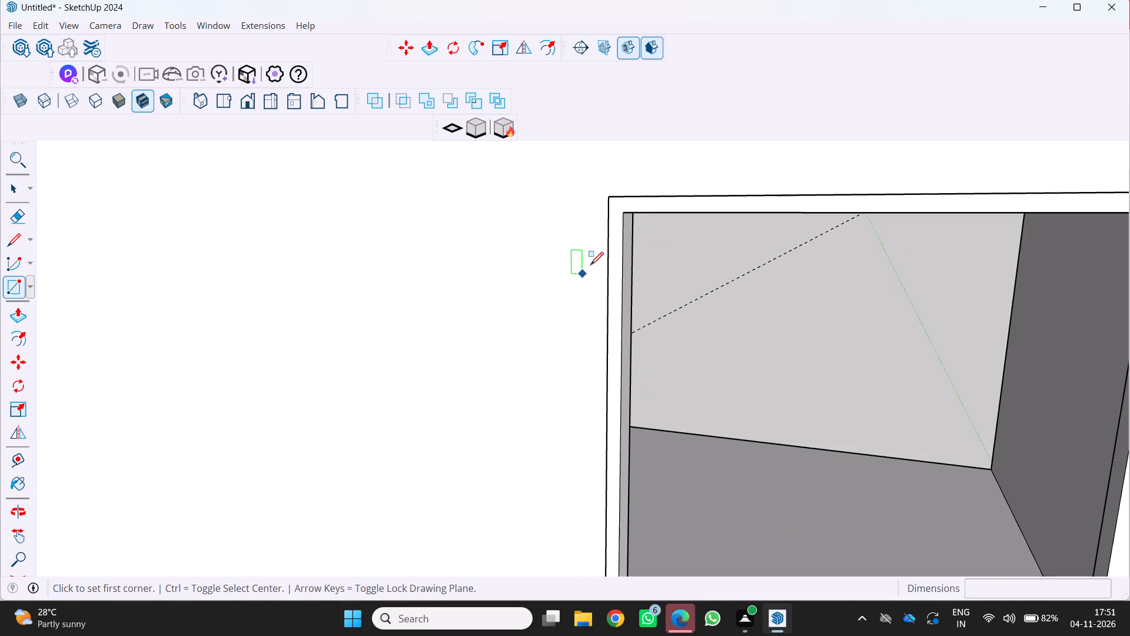
pyautogui.scroll(3, 651, 233)
pyautogui.moveTo(644, 218); pyautogui.dragTo(675, 242, button='middle')
pyautogui.scroll(1, 643, 218)
pyautogui.scroll(-7, 673, 237)
pyautogui.moveTo(676, 244); pyautogui.dragTo(687, 261, button='middle')
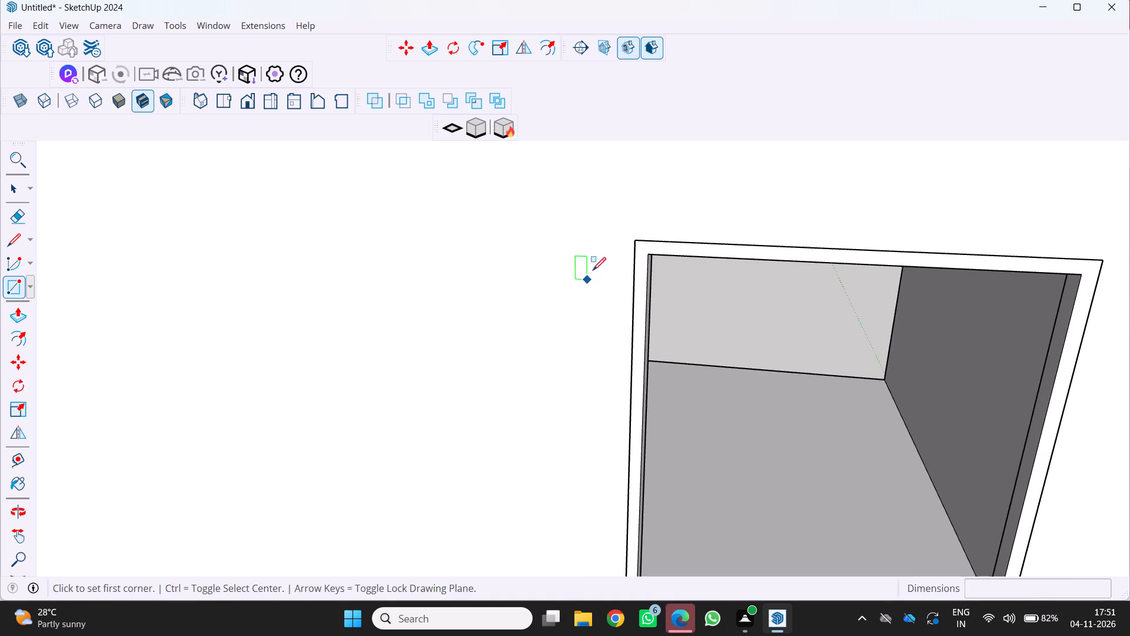
pyautogui.moveTo(594, 266); pyautogui.dragTo(542, 202, button='middle')
pyautogui.scroll(1, 542, 202)
pyautogui.middleClick(542, 202)
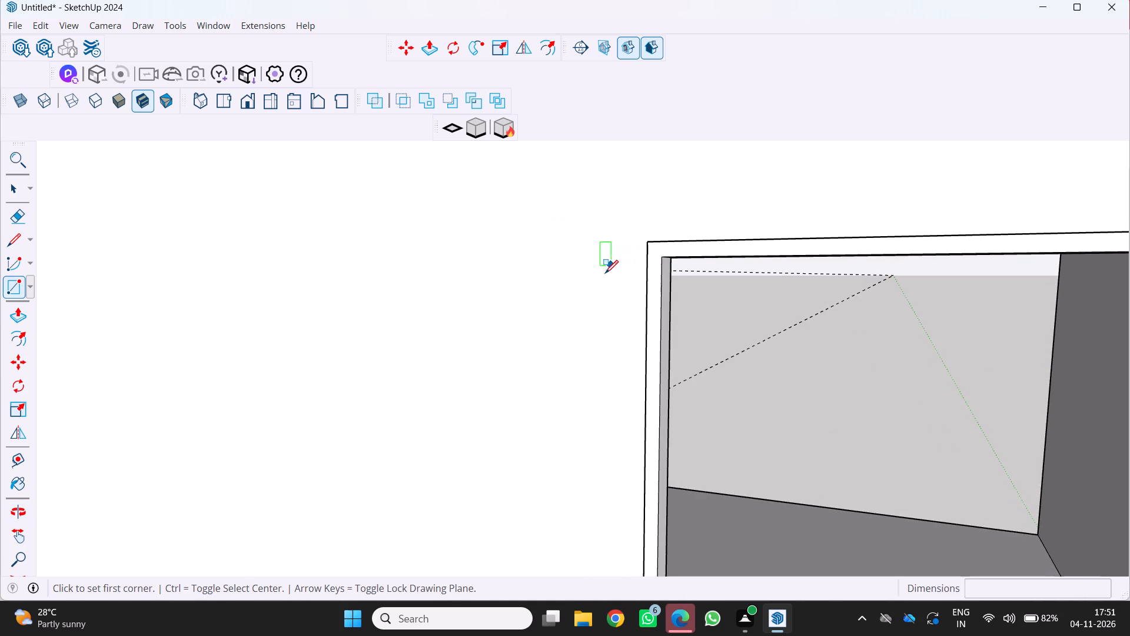
pyautogui.scroll(2, 637, 272)
pyautogui.moveTo(638, 270); pyautogui.dragTo(606, 234, button='middle')
pyautogui.middleClick(606, 234)
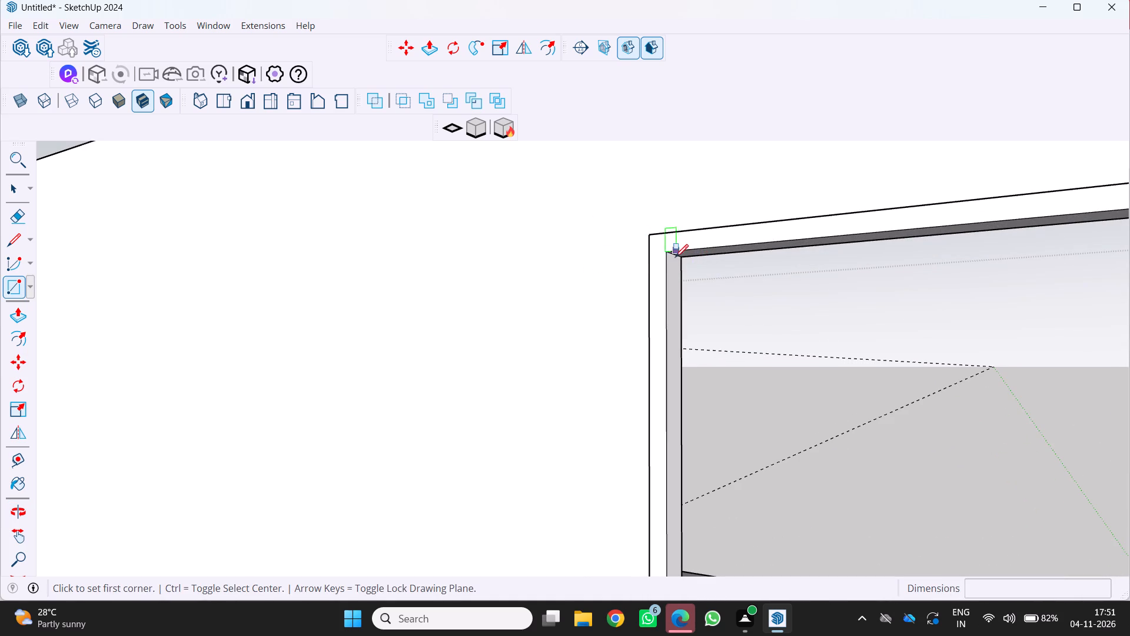
pyautogui.scroll(8, 674, 261)
pyautogui.click(676, 250)
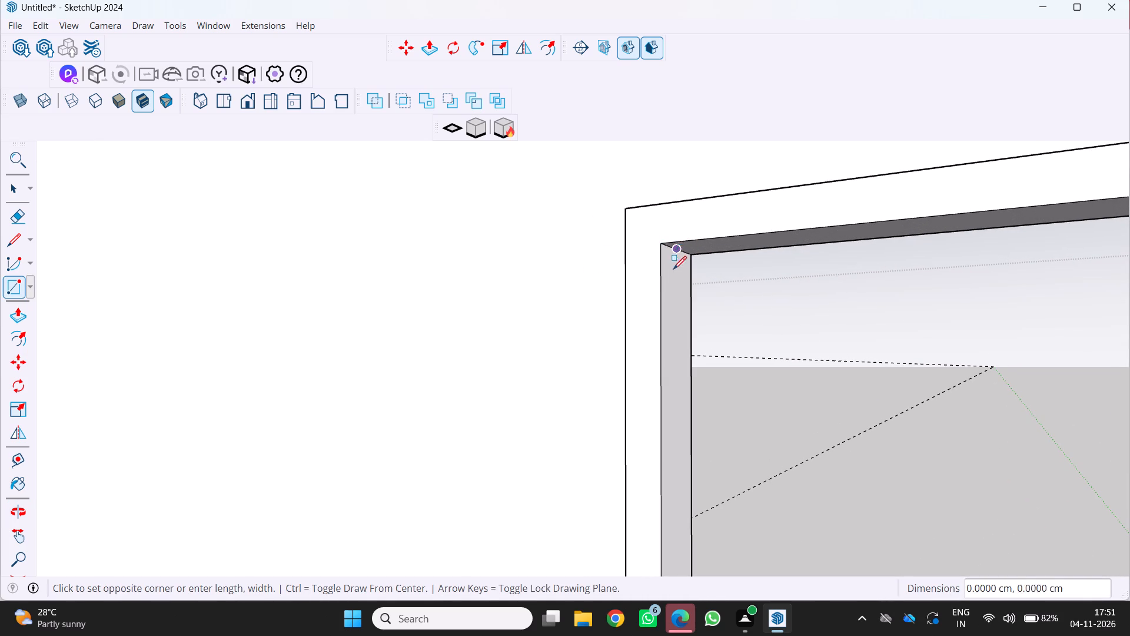
pyautogui.scroll(-20, 670, 280)
pyautogui.scroll(-2, 670, 280)
pyautogui.scroll(-6, 713, 396)
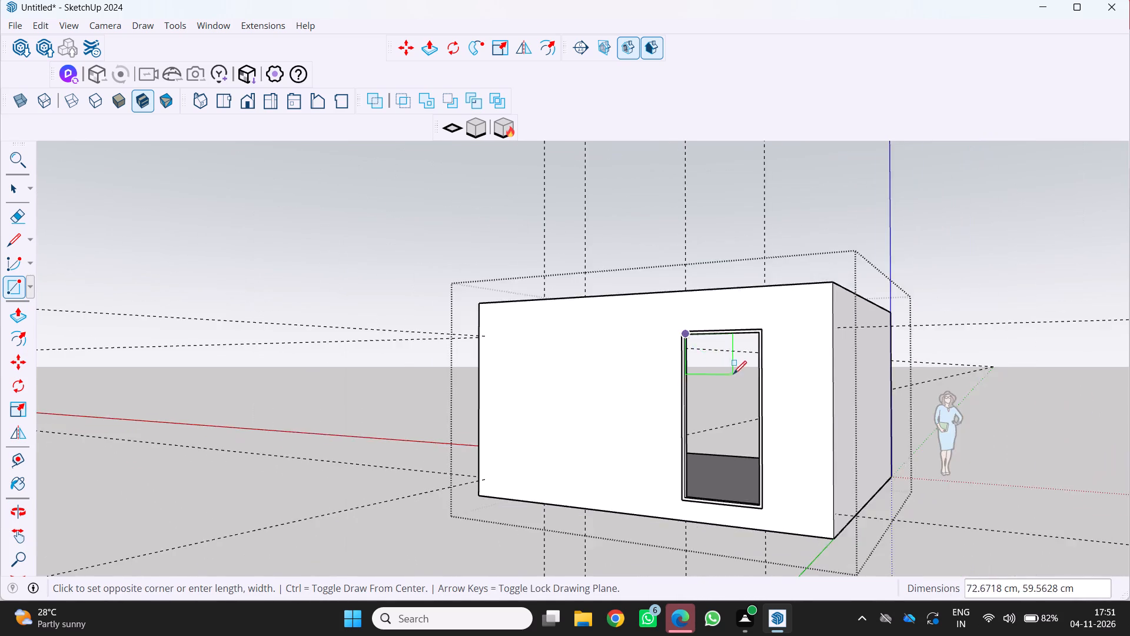
pyautogui.scroll(-3, 733, 374)
pyautogui.scroll(13, 729, 459)
pyautogui.moveTo(733, 479); pyautogui.dragTo(812, 465, button='middle')
pyautogui.scroll(1, 741, 479)
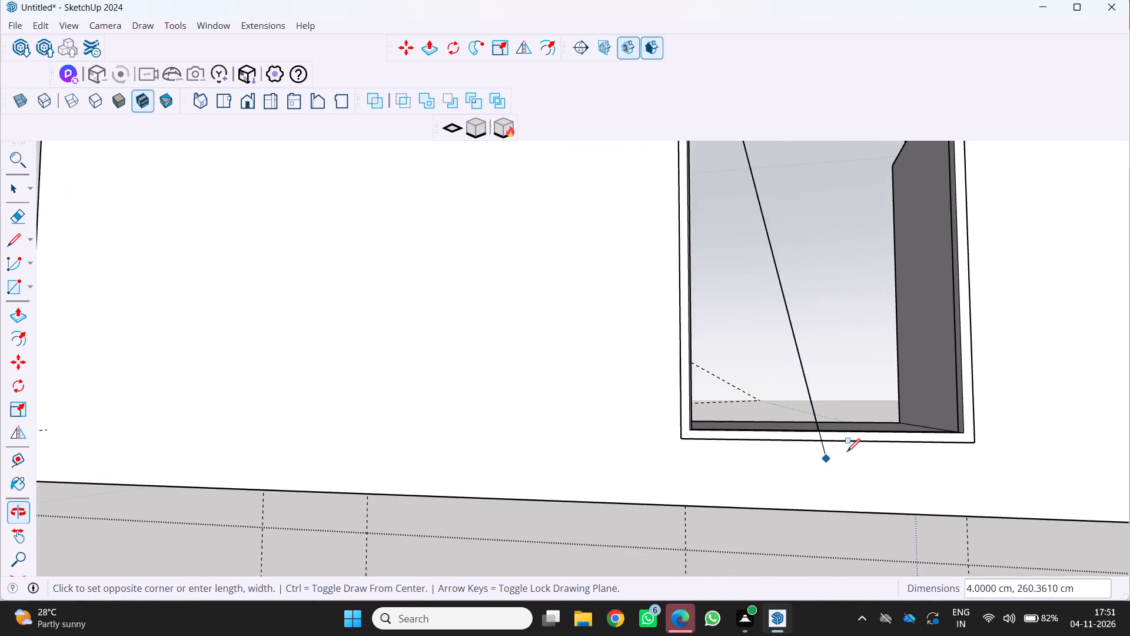
pyautogui.scroll(3, 891, 433)
pyautogui.scroll(4, 936, 417)
pyautogui.scroll(-5, 971, 443)
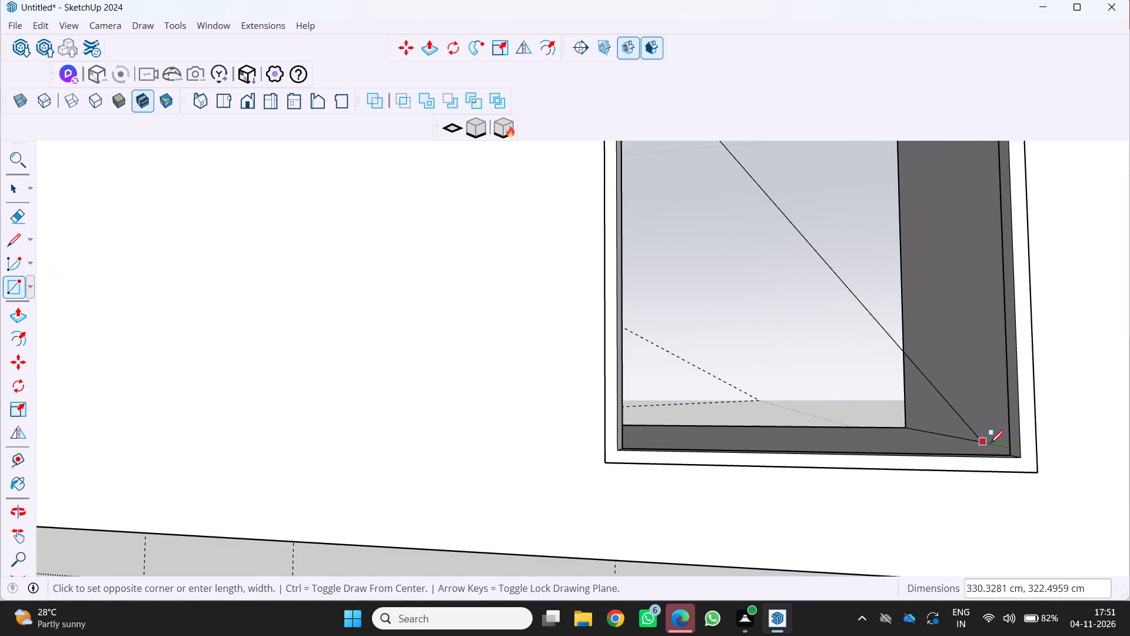
pyautogui.scroll(7, 1009, 448)
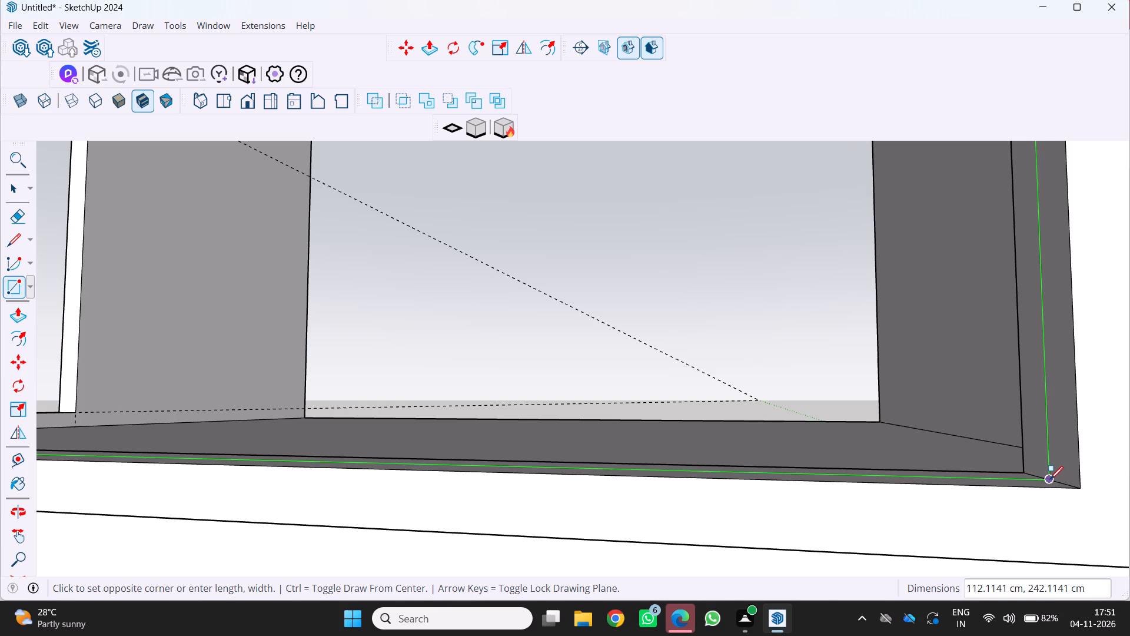
pyautogui.click(1051, 479)
pyautogui.scroll(-20, 1026, 490)
pyautogui.scroll(-7, 1026, 490)
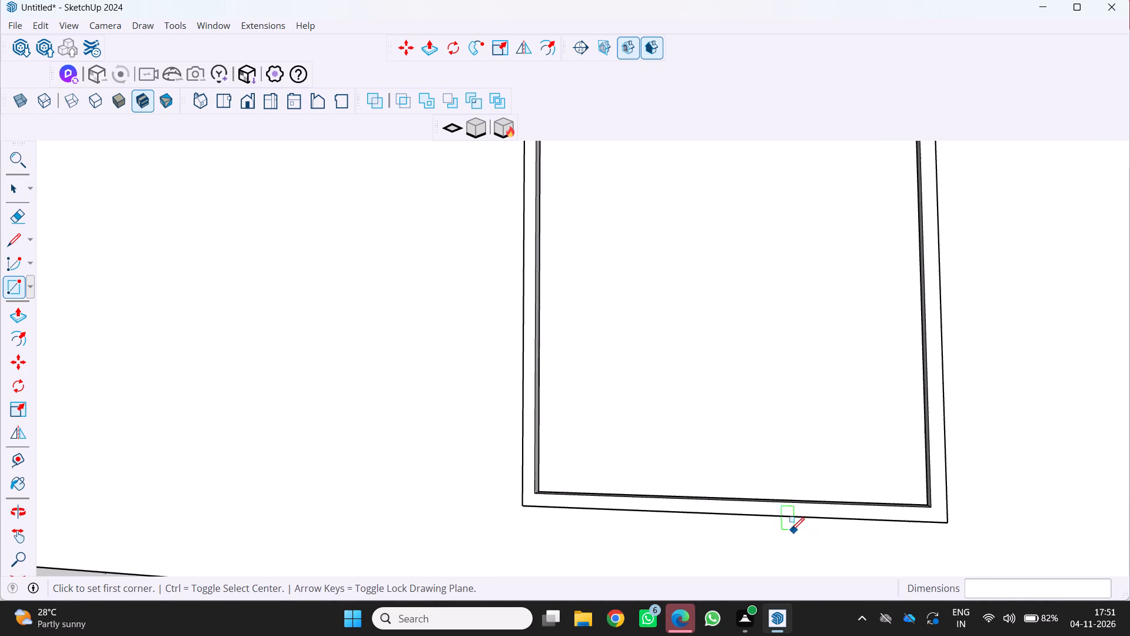
pyautogui.scroll(-13, 791, 531)
pyautogui.moveTo(752, 531); pyautogui.dragTo(646, 618, button='middle')
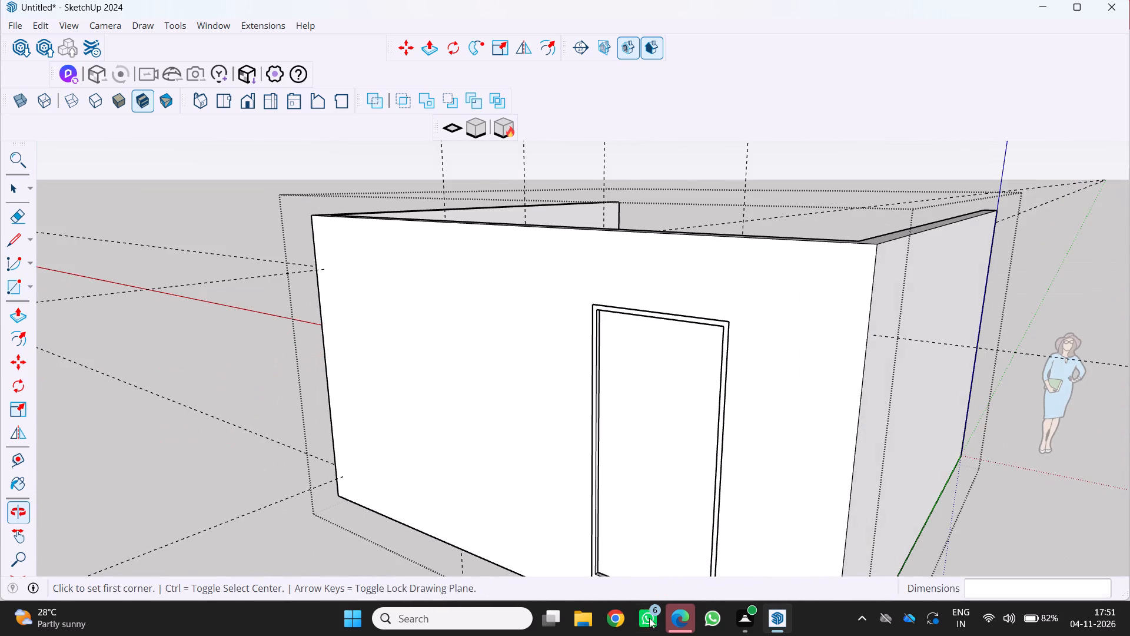
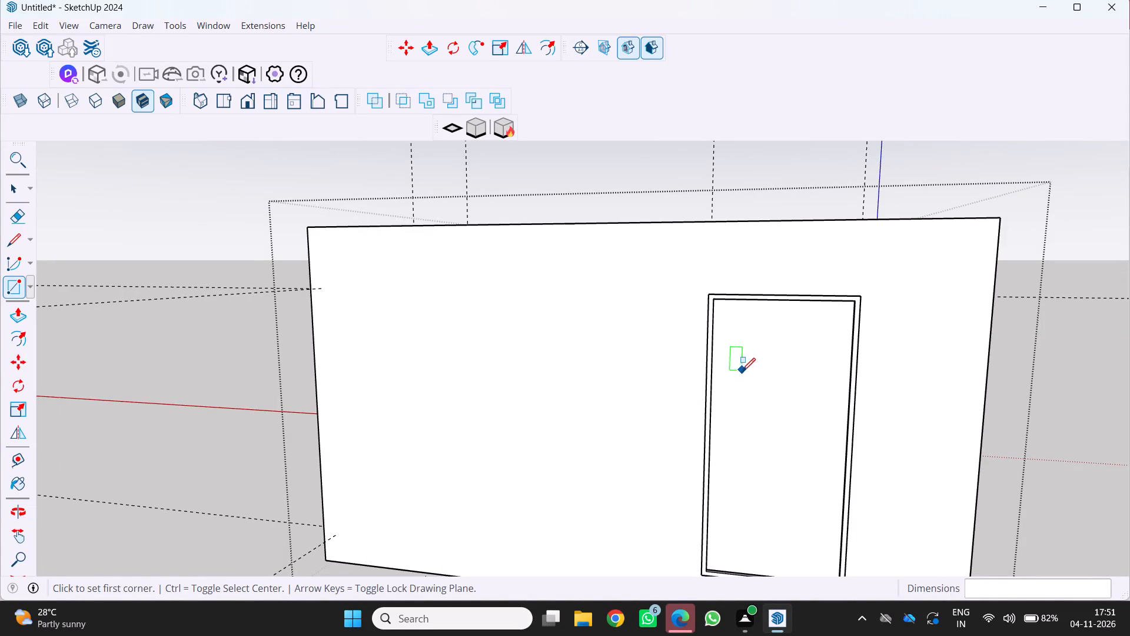
# Examine the room's walls and the framed opening from several angles.
pyautogui.scroll(-1, 741, 375)
pyautogui.moveTo(732, 373); pyautogui.dragTo(694, 386, button='middle')
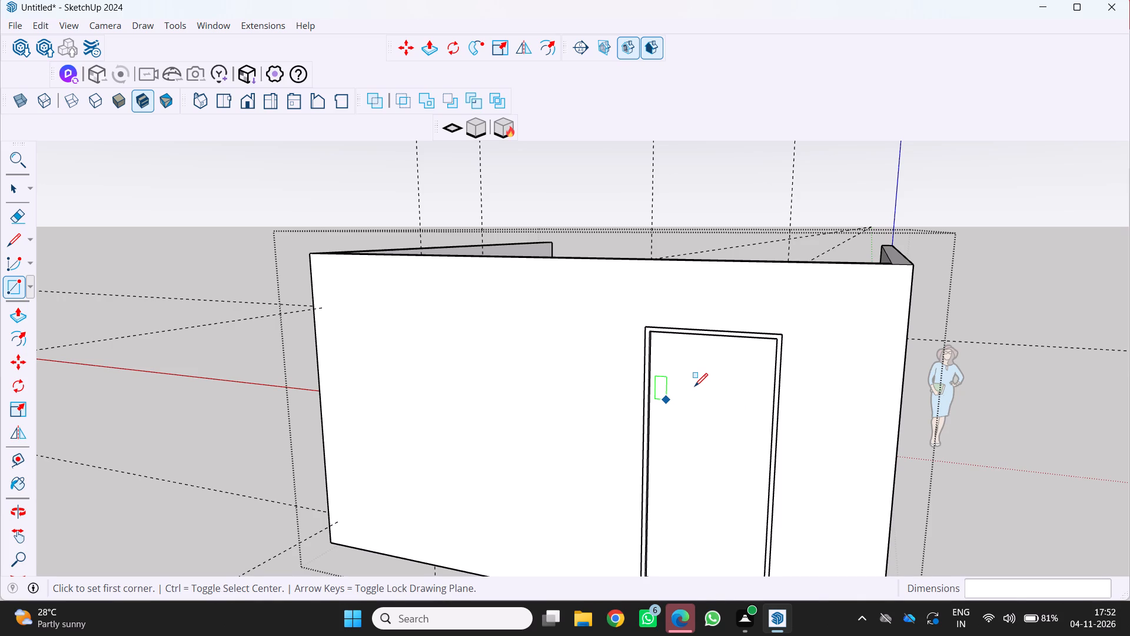
pyautogui.scroll(-2, 666, 359)
pyautogui.moveTo(668, 363); pyautogui.dragTo(809, 357, button='middle')
pyautogui.middleClick(807, 356)
pyautogui.scroll(-2, 807, 356)
pyautogui.moveTo(809, 357); pyautogui.dragTo(807, 356, button='middle')
pyautogui.moveTo(738, 382); pyautogui.dragTo(617, 419, button='middle')
pyautogui.middleClick(617, 419)
pyautogui.scroll(-6, 620, 416)
pyautogui.scroll(1, 619, 412)
pyautogui.moveTo(619, 412); pyautogui.dragTo(515, 399, button='middle')
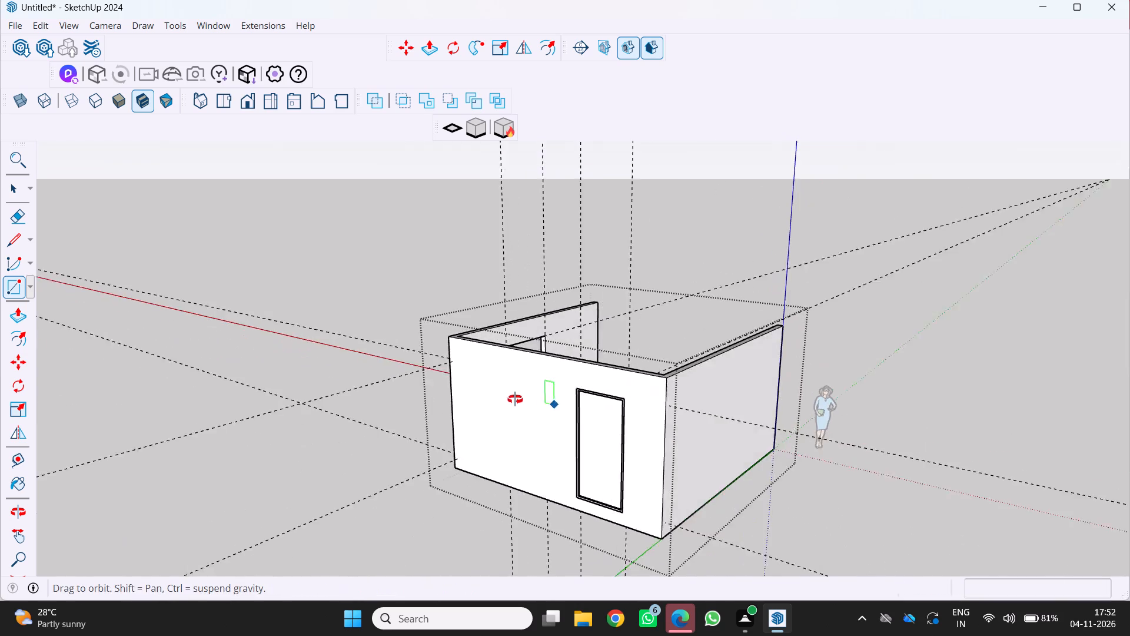
pyautogui.moveTo(515, 399); pyautogui.dragTo(496, 398, button='middle')
pyautogui.scroll(5, 538, 379)
pyautogui.moveTo(547, 393); pyautogui.dragTo(492, 364, button='middle')
pyautogui.scroll(-5, 537, 335)
pyautogui.moveTo(550, 353); pyautogui.dragTo(635, 354, button='middle')
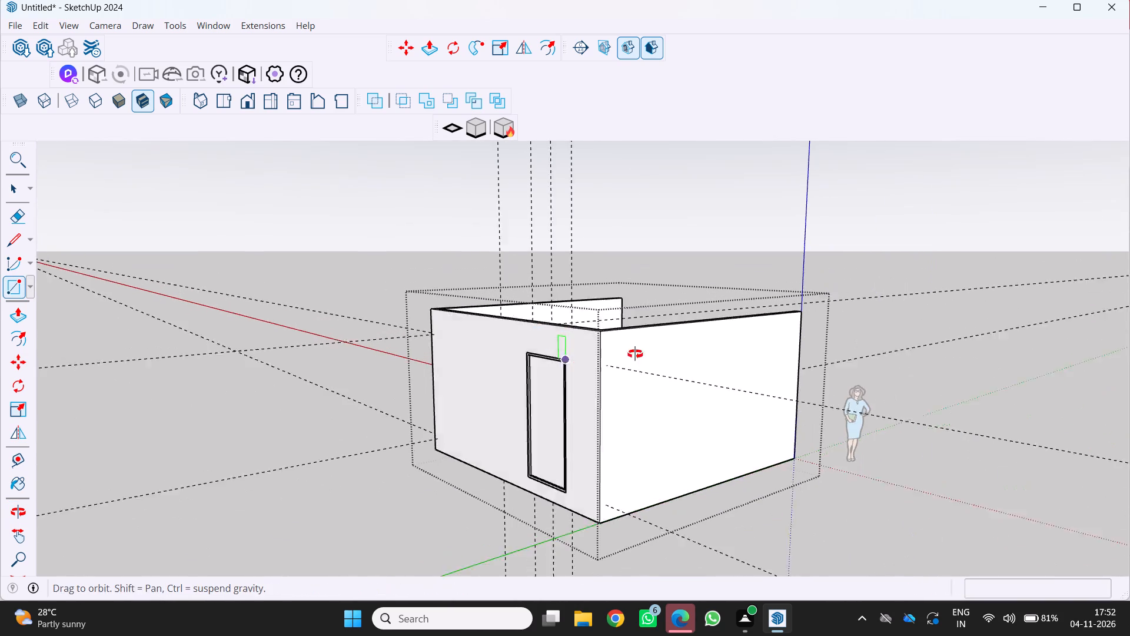
pyautogui.moveTo(635, 354); pyautogui.dragTo(688, 359, button='middle')
pyautogui.middleClick(689, 359)
pyautogui.scroll(5, 610, 424)
pyautogui.moveTo(627, 418); pyautogui.dragTo(730, 403, button='middle')
pyautogui.middleClick(730, 403)
pyautogui.scroll(-6, 716, 404)
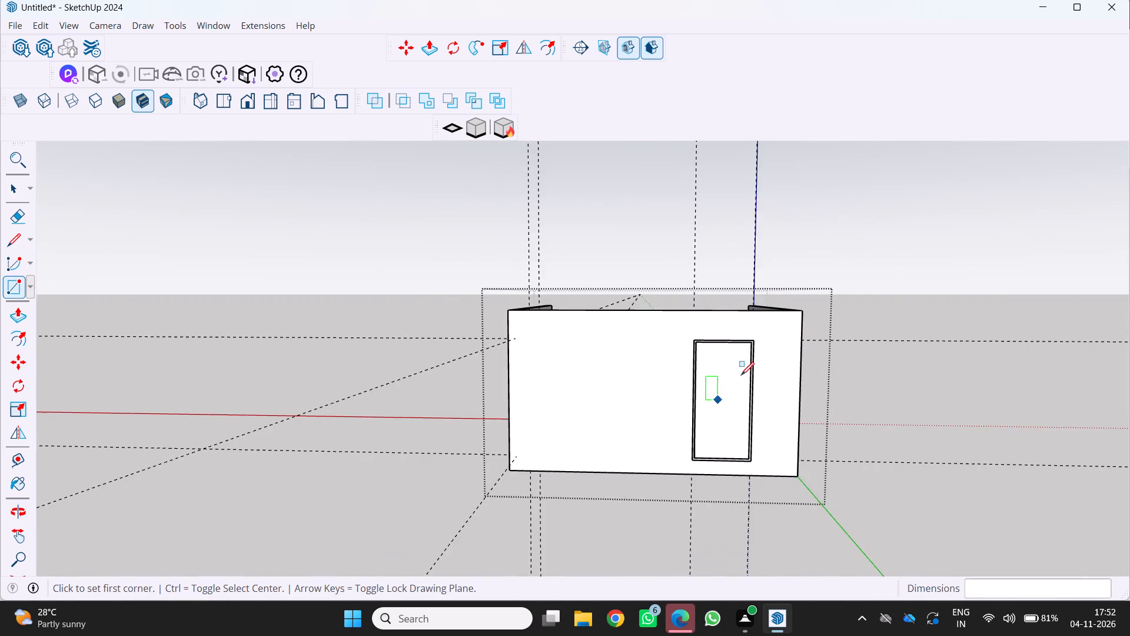
pyautogui.moveTo(775, 357); pyautogui.dragTo(370, 369, button='middle')
pyautogui.middleClick(370, 367)
pyautogui.scroll(-3, 408, 317)
pyautogui.moveTo(409, 329); pyautogui.dragTo(783, 333, button='middle')
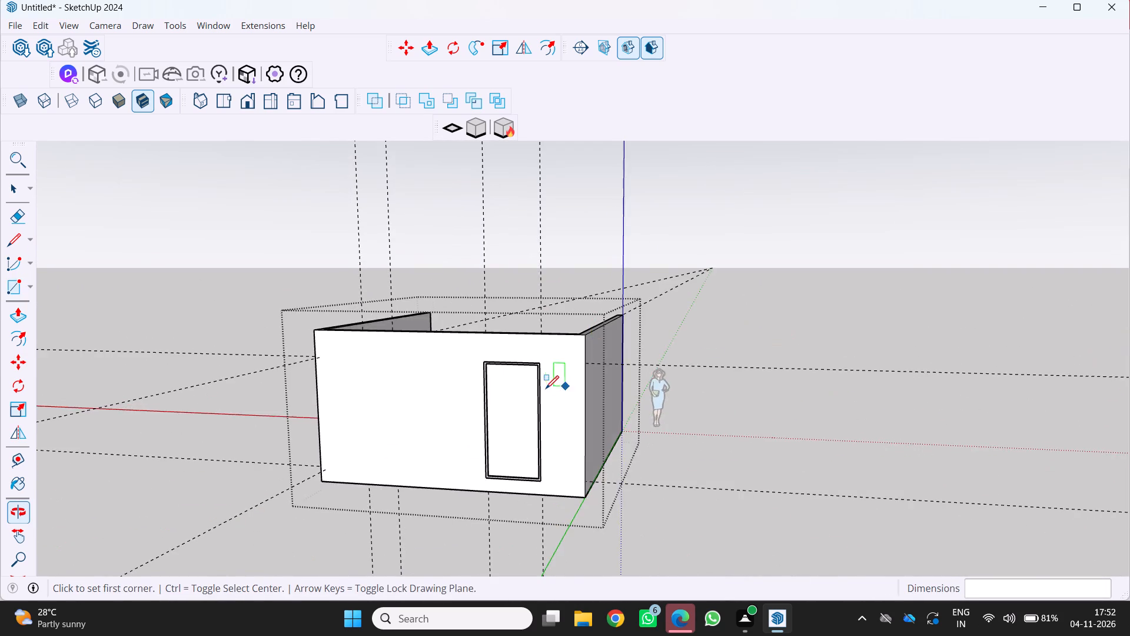
pyautogui.scroll(5, 545, 387)
pyautogui.moveTo(529, 382); pyautogui.dragTo(606, 352, button='middle')
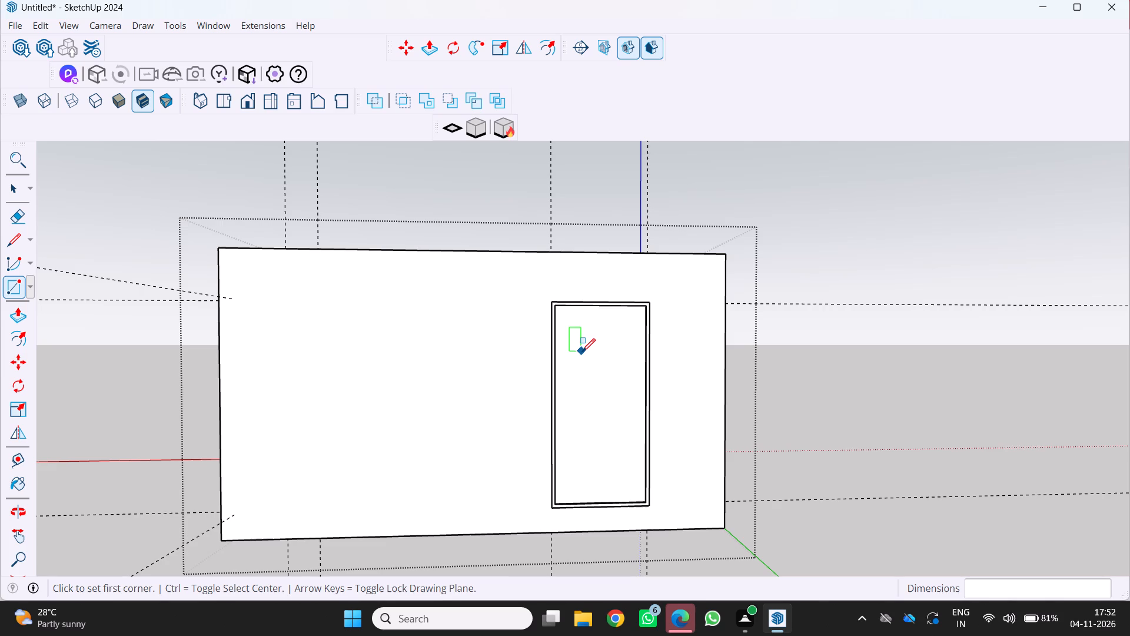
# Undo the last face that fills the framed opening.
pyautogui.hotkey('ctrl', 'z')
pyautogui.scroll(1, 530, 331)
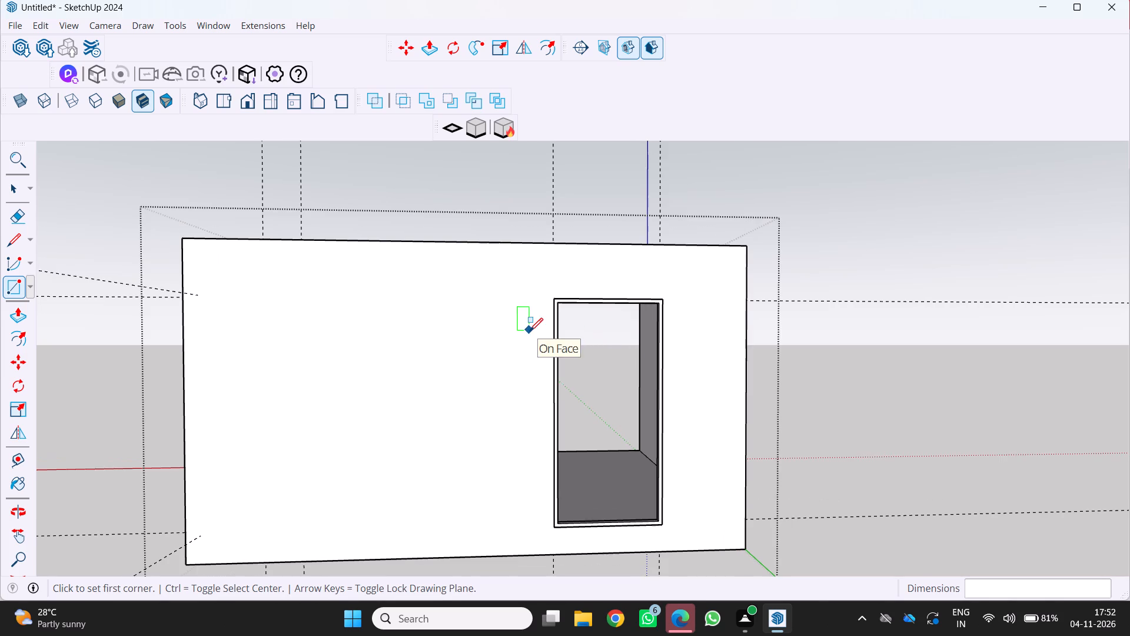
# Draw a rectangle about 112.11 by 242.11 cm between opposite inner corners of the opening's frame.
pyautogui.moveTo(604, 363); pyautogui.dragTo(554, 363, button='middle')
pyautogui.middleClick(552, 362)
pyautogui.scroll(6, 445, 257)
pyautogui.scroll(3, 491, 320)
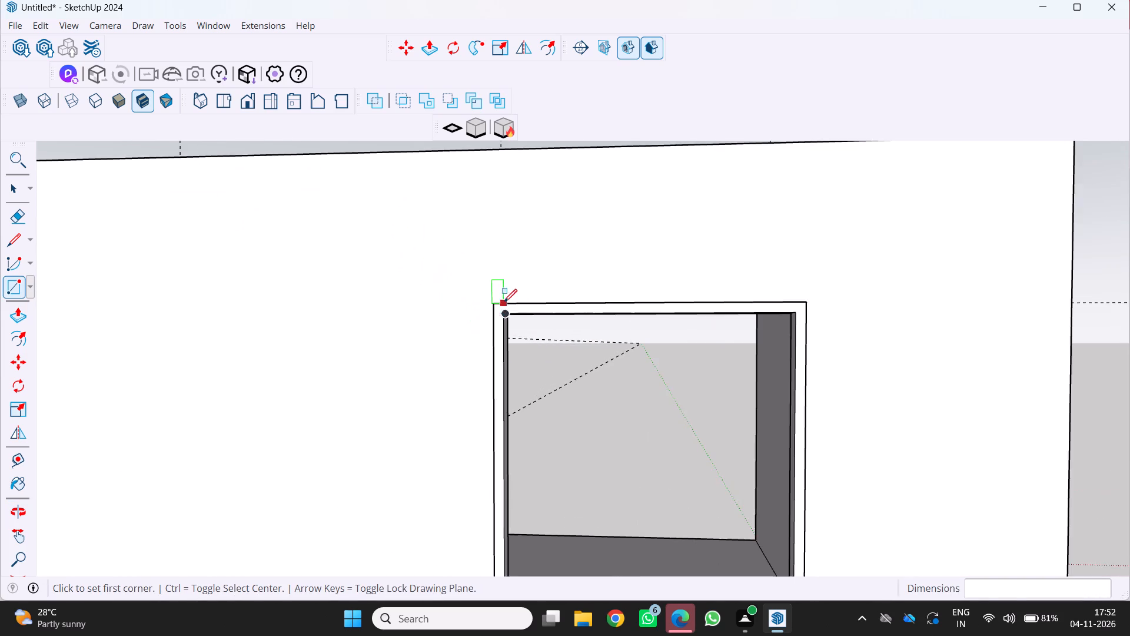
pyautogui.scroll(8, 504, 302)
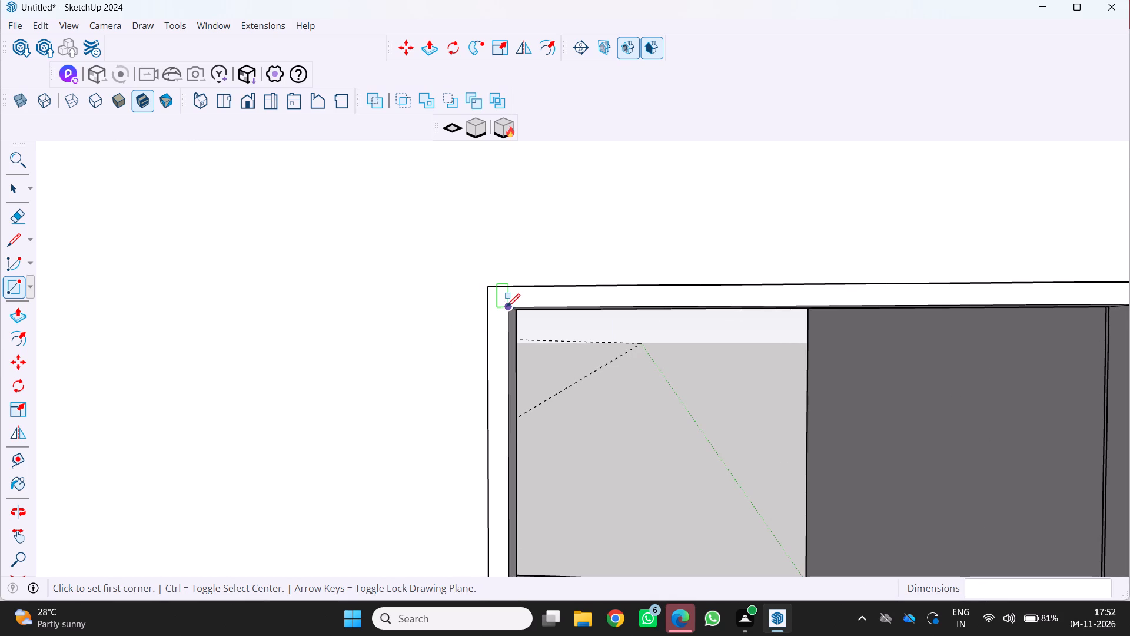
pyautogui.click(506, 307)
pyautogui.scroll(-18, 507, 310)
pyautogui.scroll(-4, 520, 338)
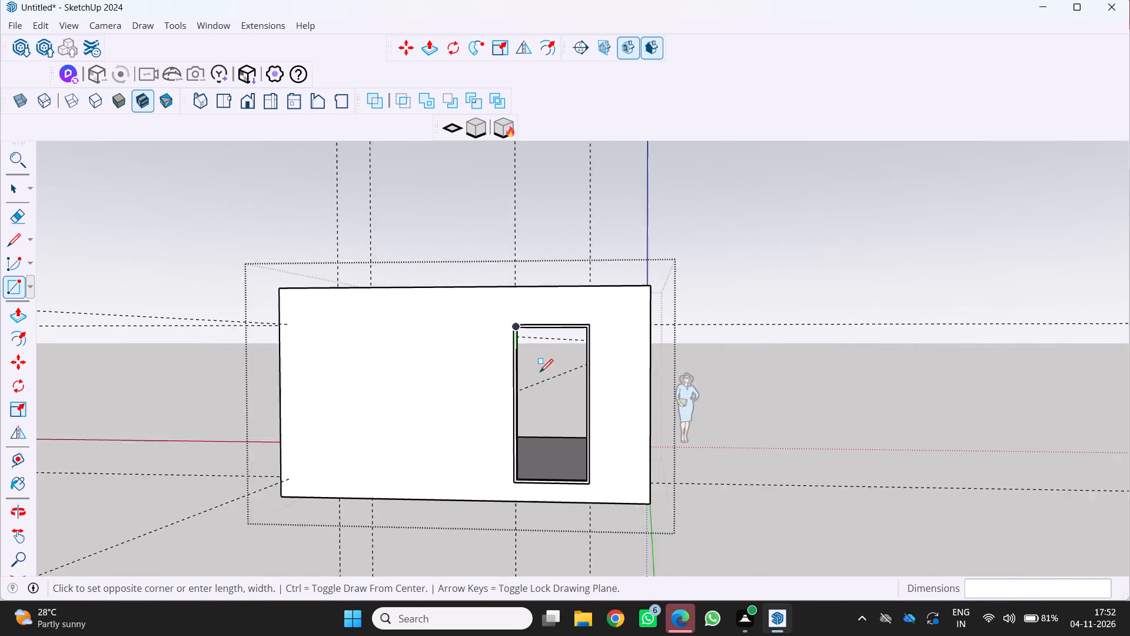
pyautogui.scroll(6, 557, 434)
pyautogui.scroll(3, 606, 519)
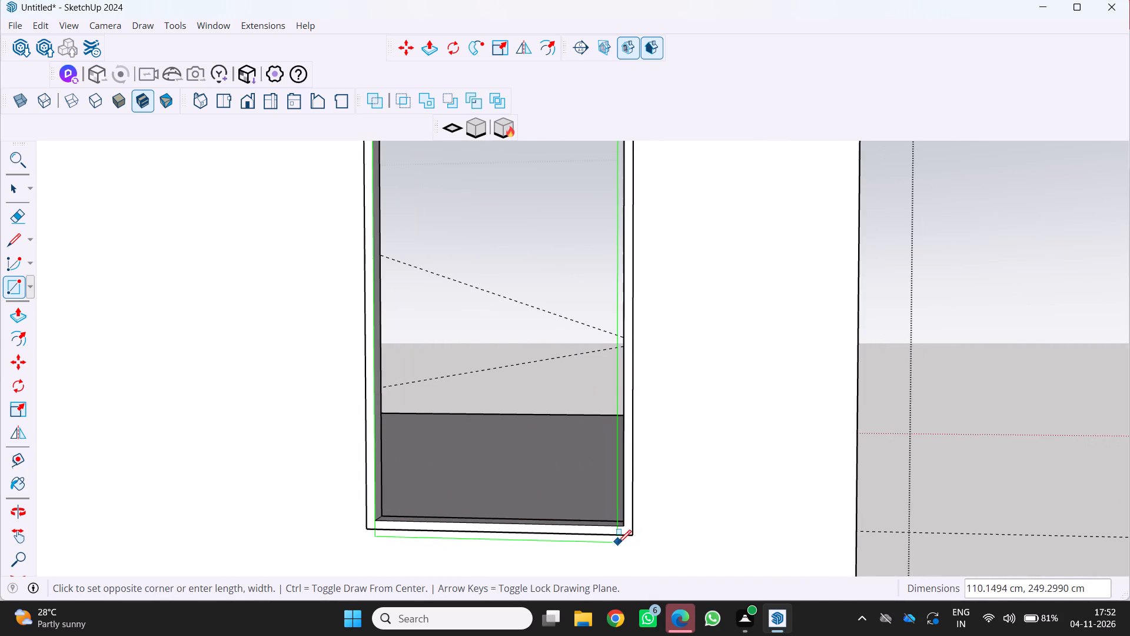
pyautogui.scroll(7, 618, 543)
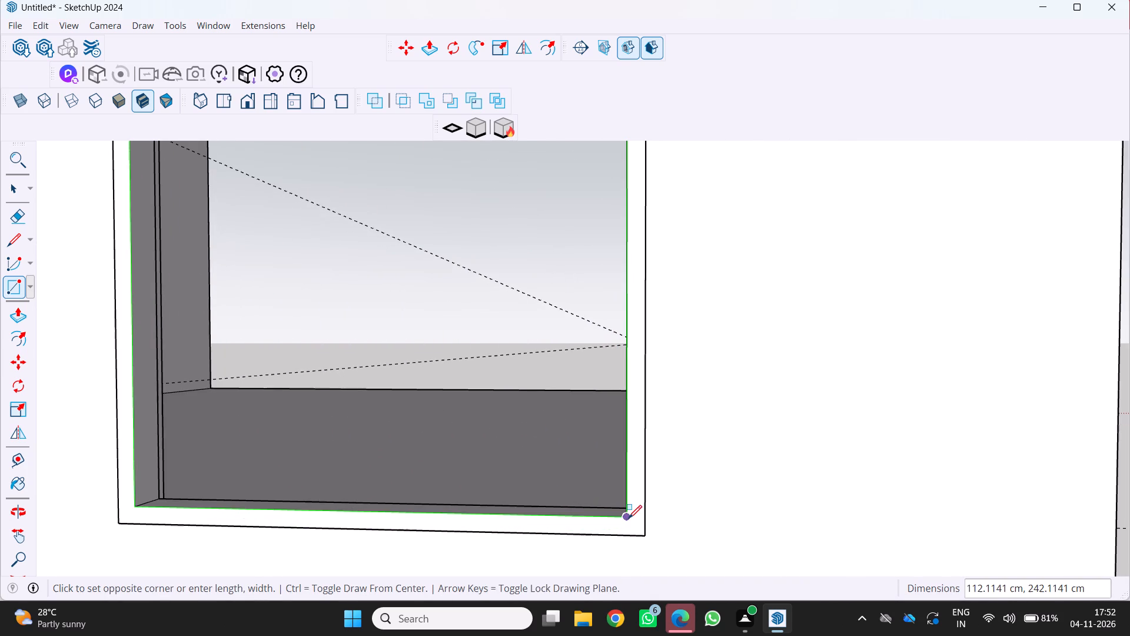
pyautogui.click(624, 518)
pyautogui.scroll(-15, 623, 516)
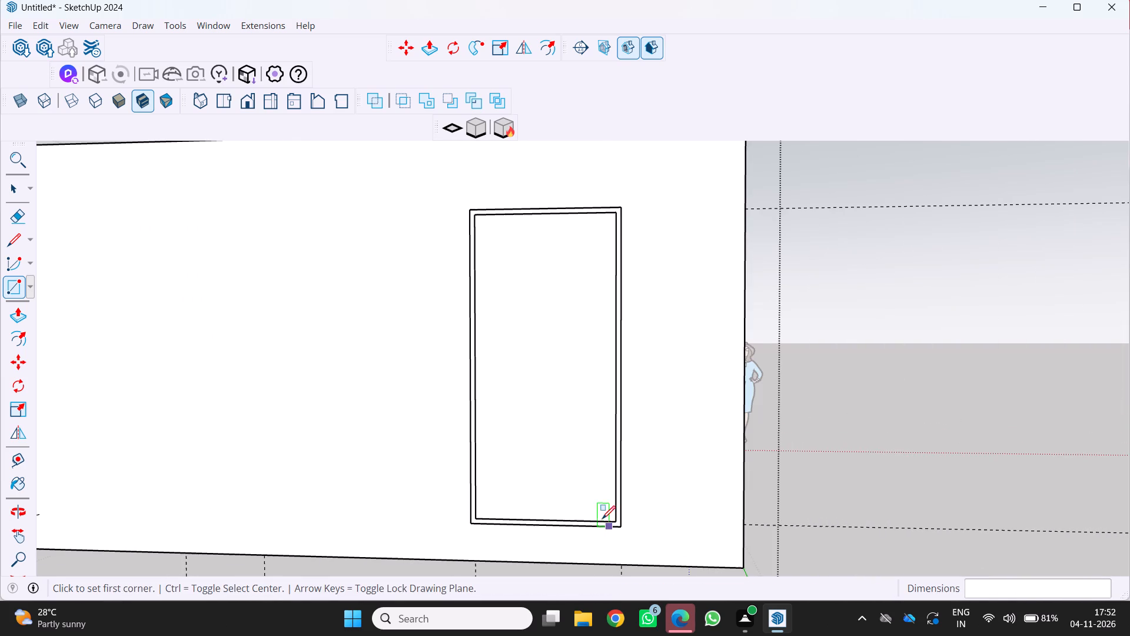
# Reverse the new rectangular face inside the opening's frame.
pyautogui.press('space')
pyautogui.click(574, 465)
pyautogui.rightClick(573, 465)
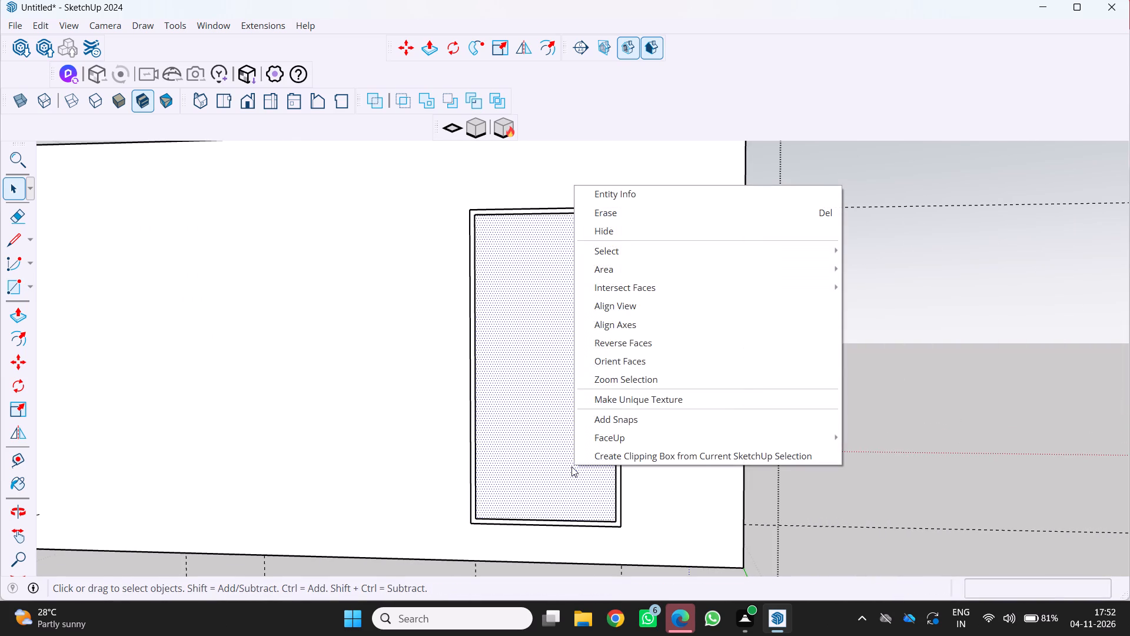
pyautogui.click(601, 348)
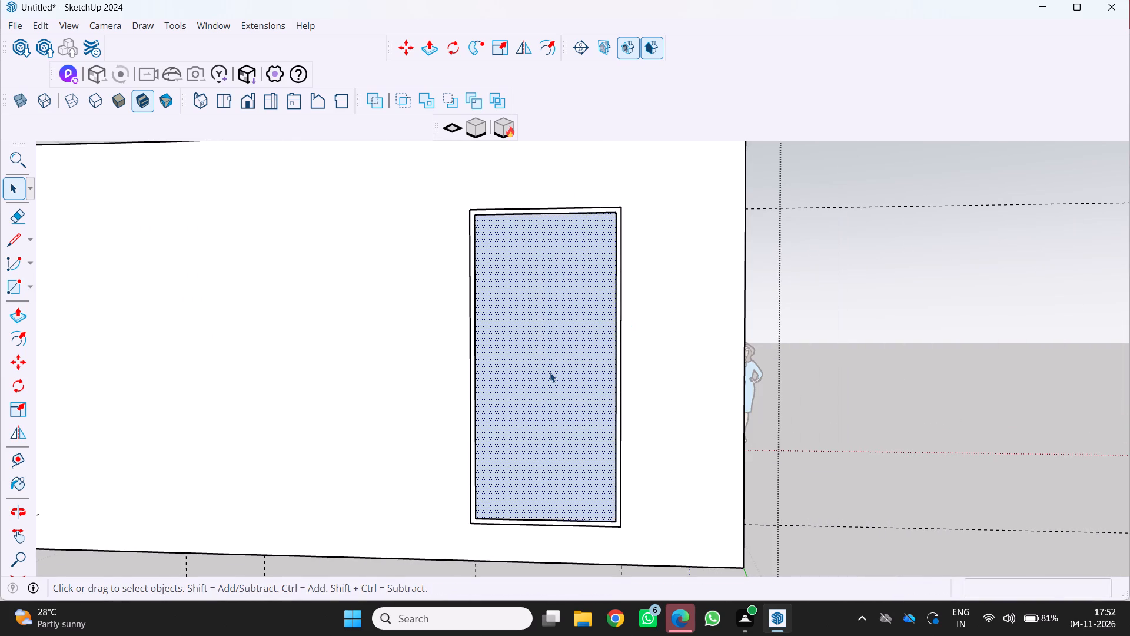
# Examine the filled opening and the surrounding walls from inside and outside the room.
pyautogui.scroll(-2, 550, 372)
pyautogui.moveTo(547, 373); pyautogui.dragTo(561, 411, button='middle')
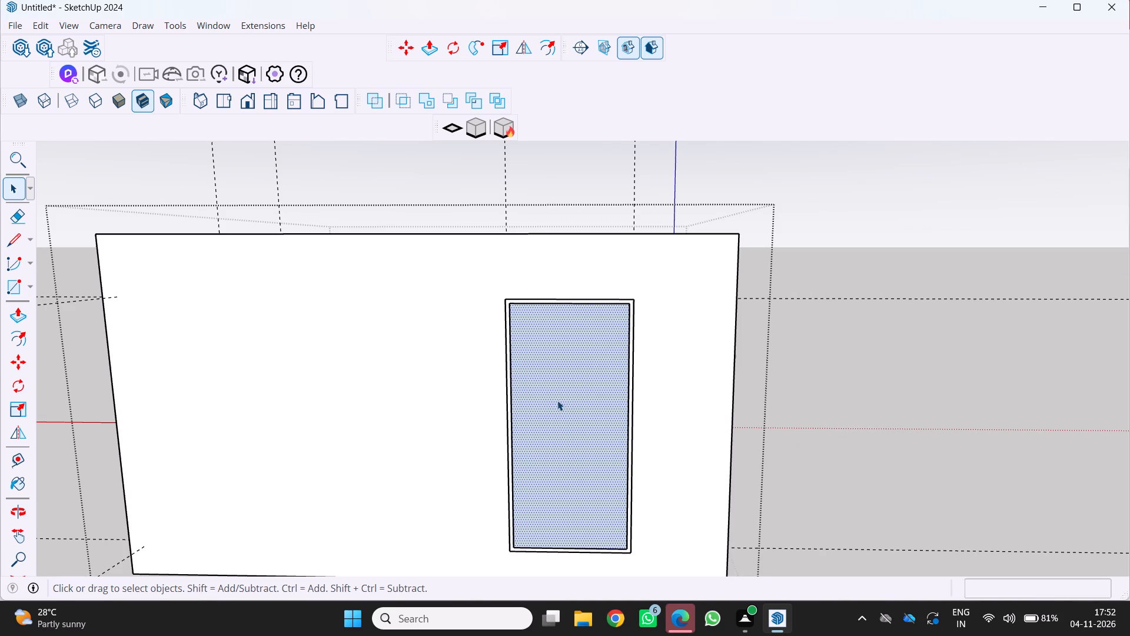
pyautogui.scroll(-6, 551, 396)
pyautogui.moveTo(549, 393); pyautogui.dragTo(985, 415, button='middle')
pyautogui.scroll(4, 857, 329)
pyautogui.moveTo(841, 324); pyautogui.dragTo(1052, 350, button='middle')
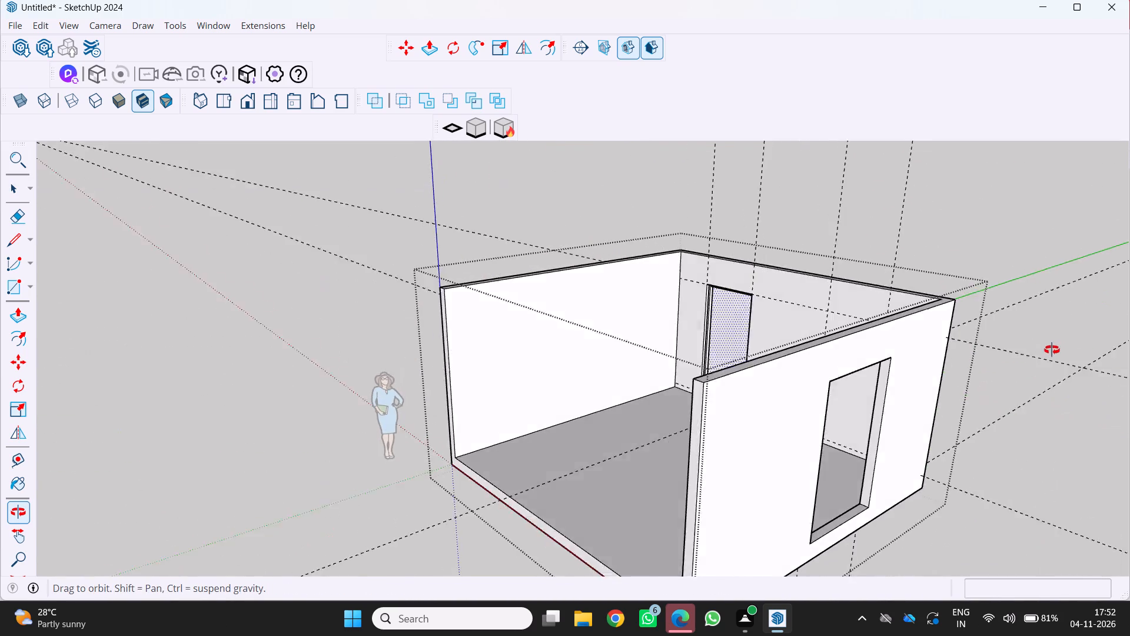
pyautogui.moveTo(1052, 350); pyautogui.dragTo(487, 344, button='middle')
pyautogui.scroll(-3, 544, 386)
pyautogui.moveTo(553, 410); pyautogui.dragTo(551, 412, button='middle')
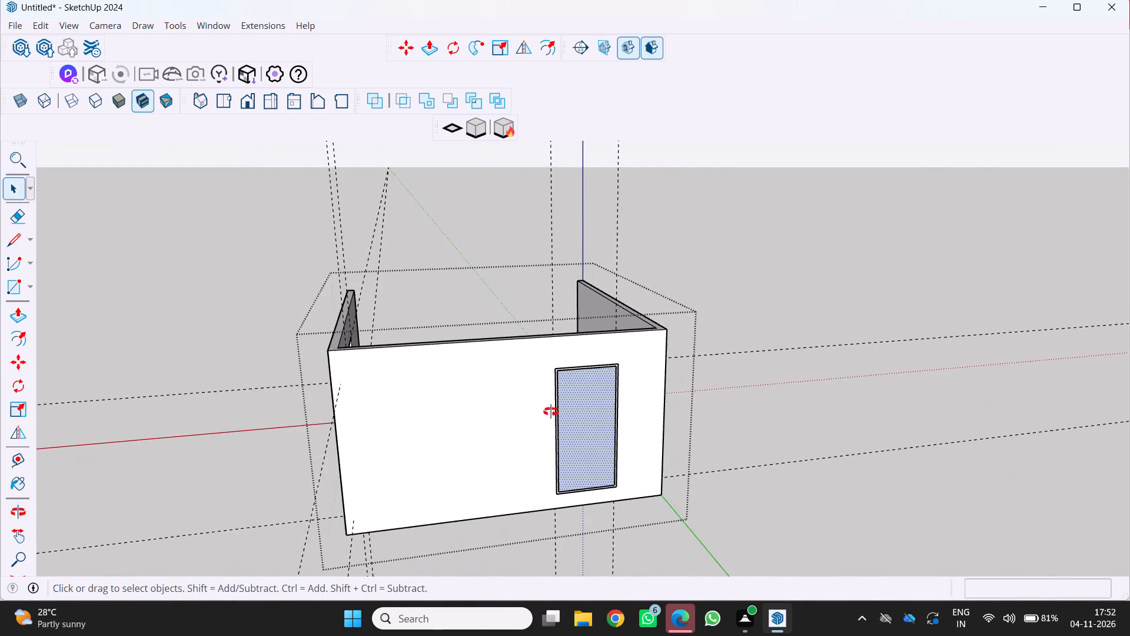
pyautogui.moveTo(551, 412); pyautogui.dragTo(456, 412, button='middle')
pyautogui.middleClick(455, 411)
pyautogui.scroll(8, 466, 370)
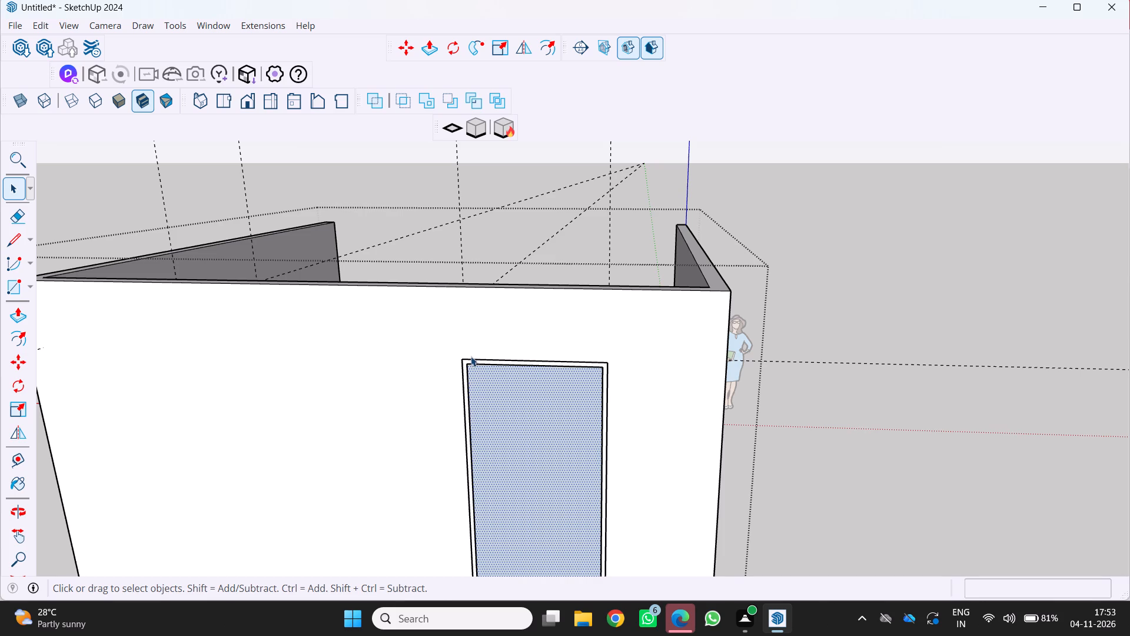
pyautogui.scroll(1, 497, 390)
pyautogui.moveTo(491, 376); pyautogui.dragTo(496, 327, button='middle')
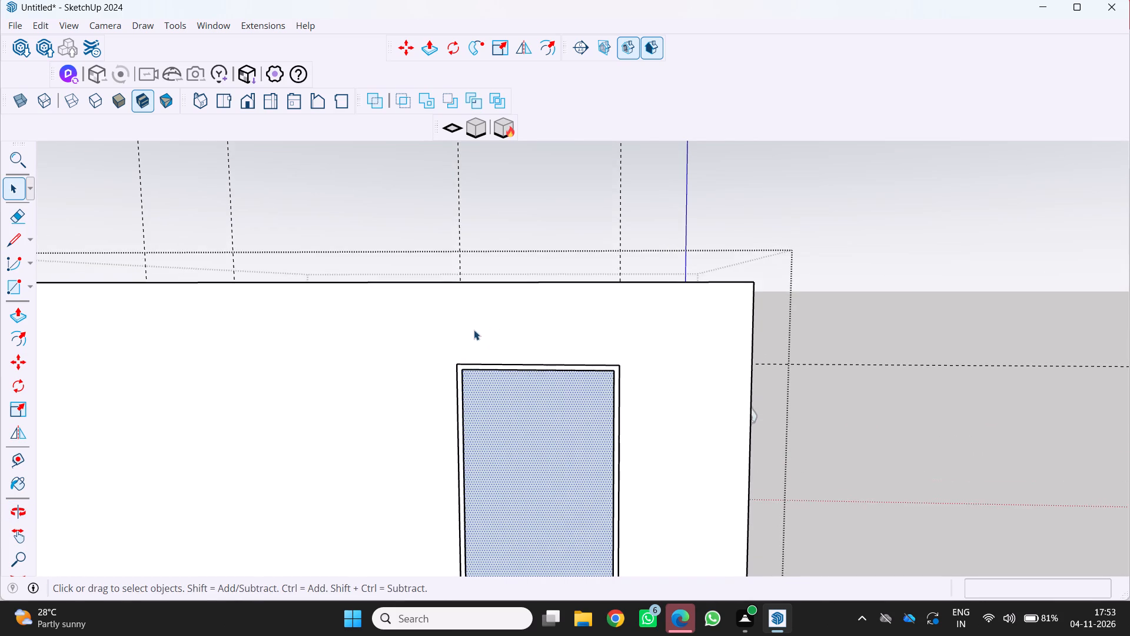
pyautogui.scroll(-5, 474, 330)
pyautogui.scroll(2, 503, 405)
pyautogui.moveTo(492, 398); pyautogui.dragTo(456, 429, button='middle')
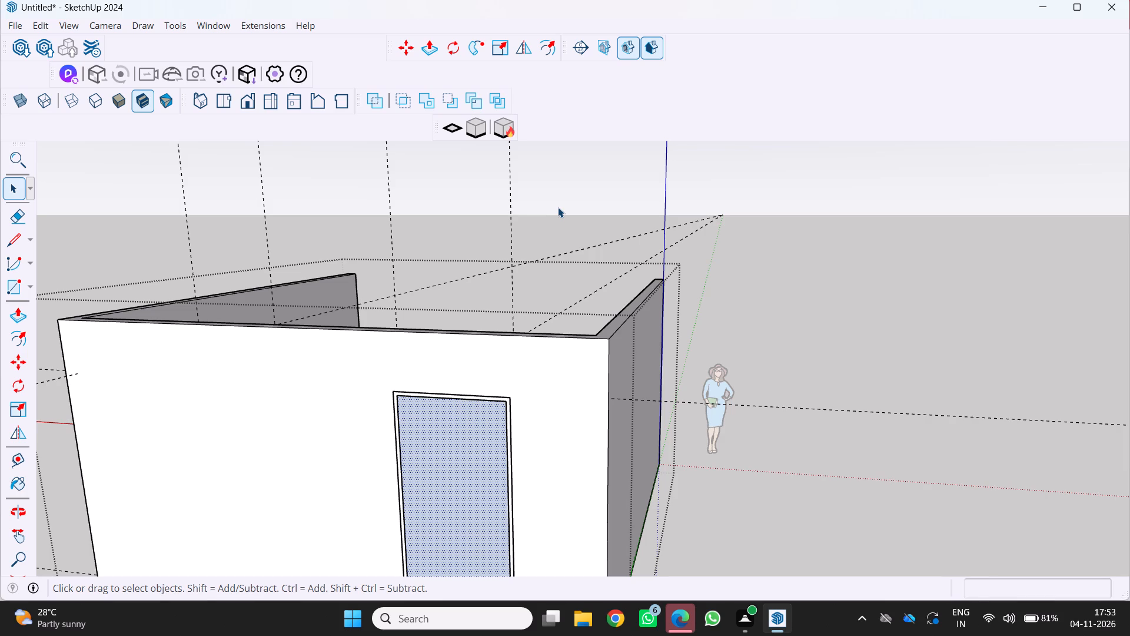
pyautogui.scroll(-3, 383, 255)
pyautogui.scroll(6, 308, 439)
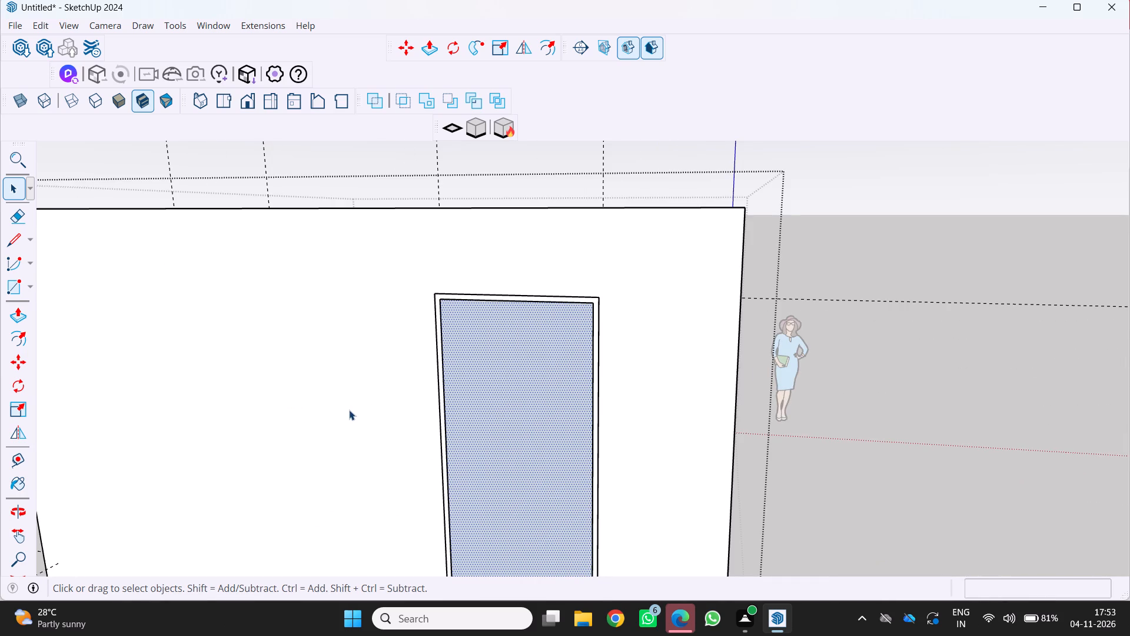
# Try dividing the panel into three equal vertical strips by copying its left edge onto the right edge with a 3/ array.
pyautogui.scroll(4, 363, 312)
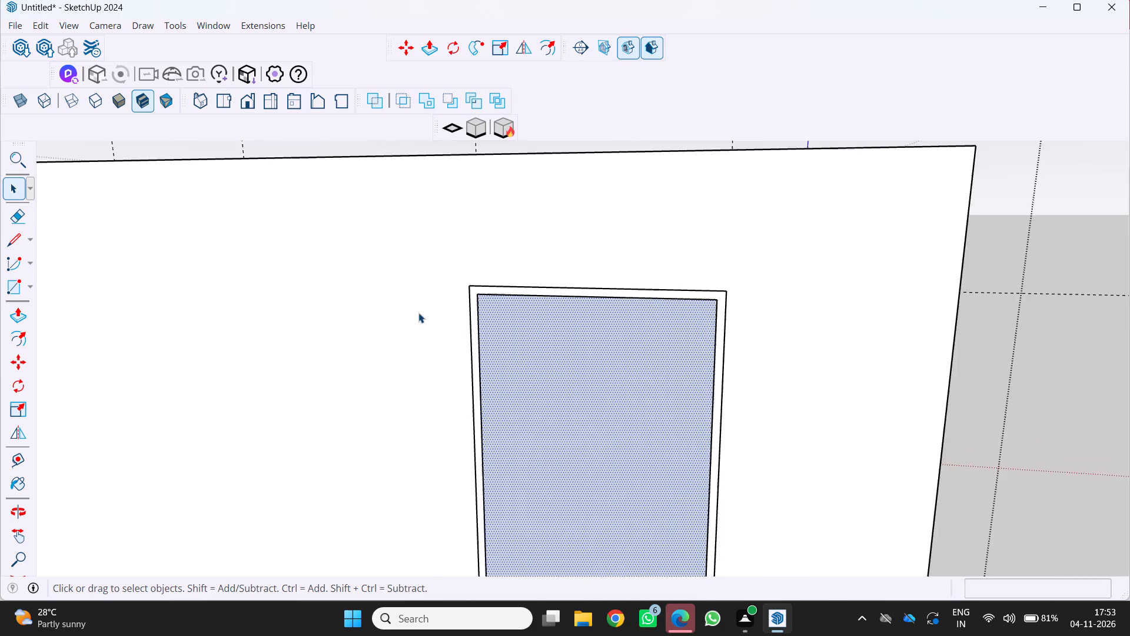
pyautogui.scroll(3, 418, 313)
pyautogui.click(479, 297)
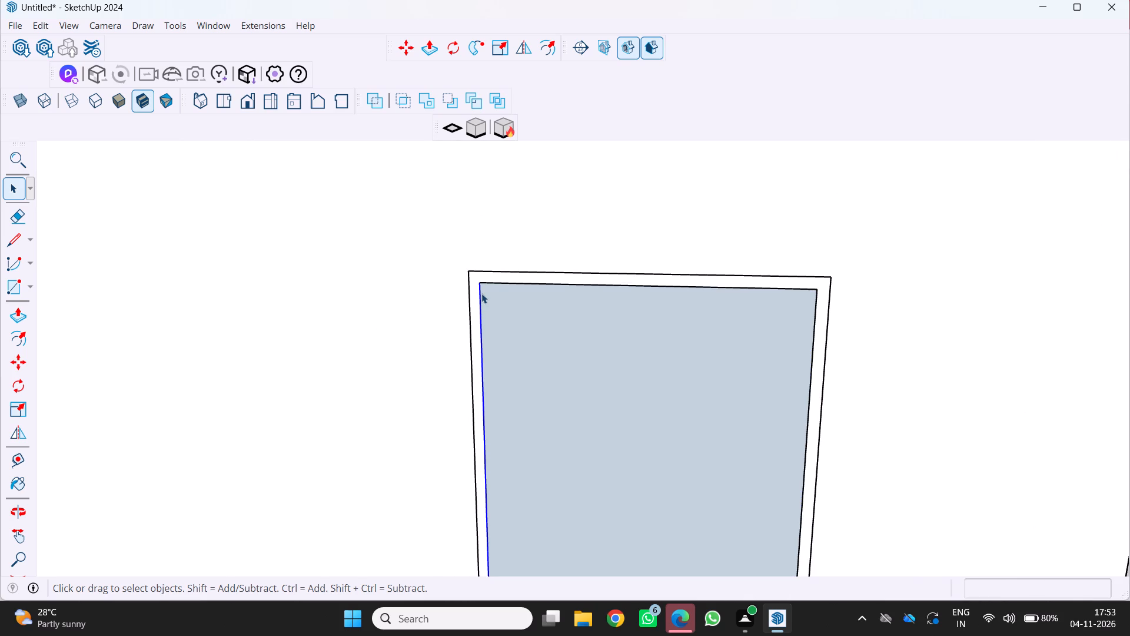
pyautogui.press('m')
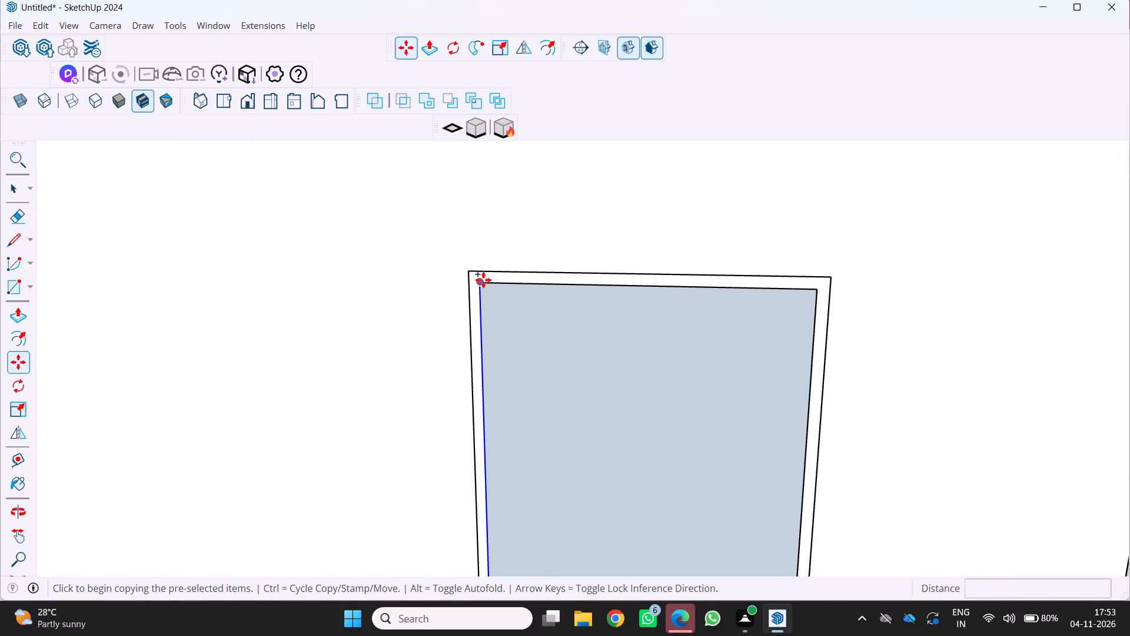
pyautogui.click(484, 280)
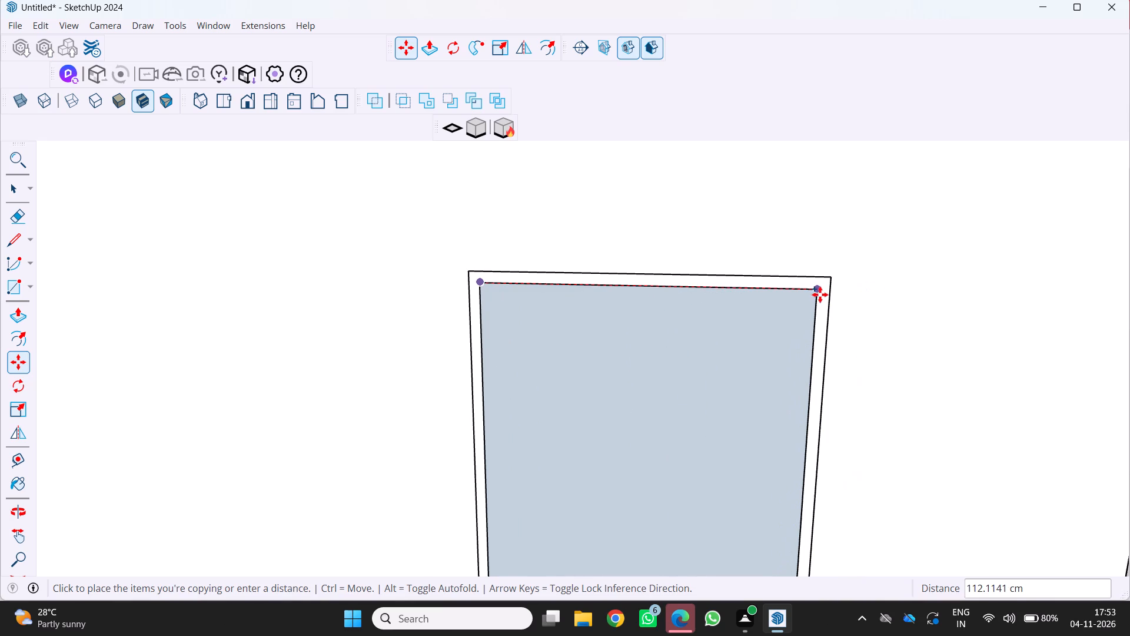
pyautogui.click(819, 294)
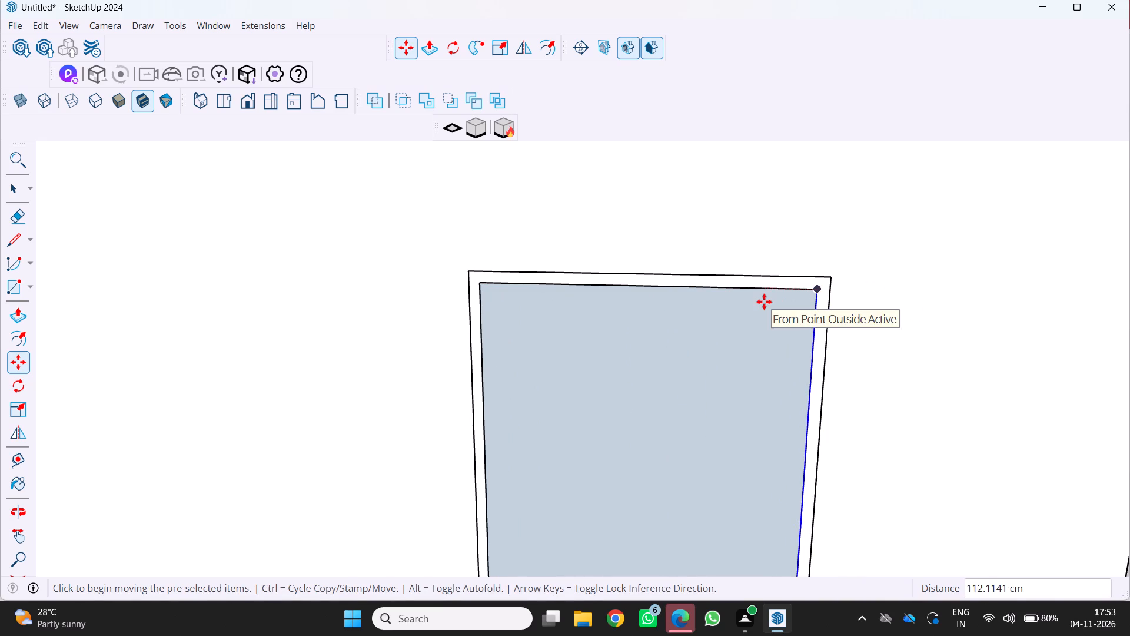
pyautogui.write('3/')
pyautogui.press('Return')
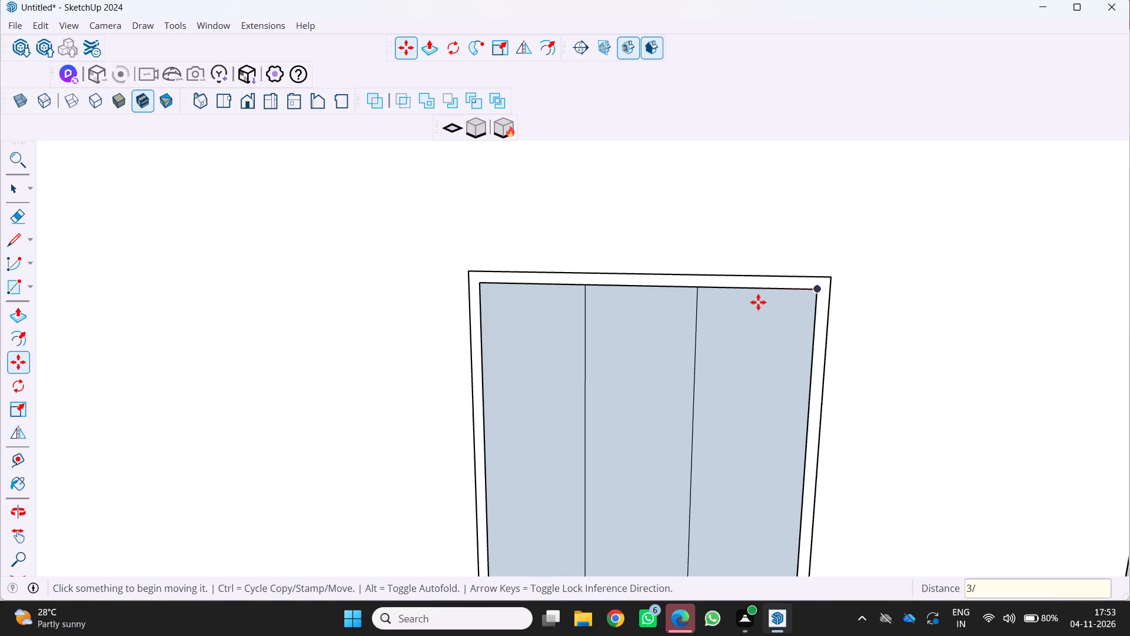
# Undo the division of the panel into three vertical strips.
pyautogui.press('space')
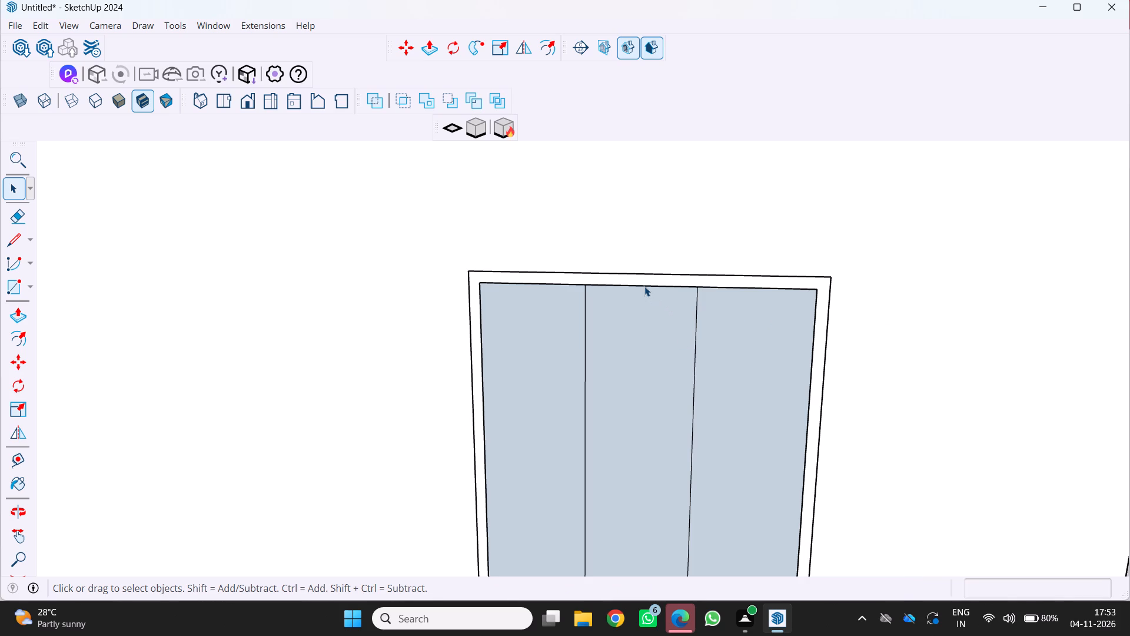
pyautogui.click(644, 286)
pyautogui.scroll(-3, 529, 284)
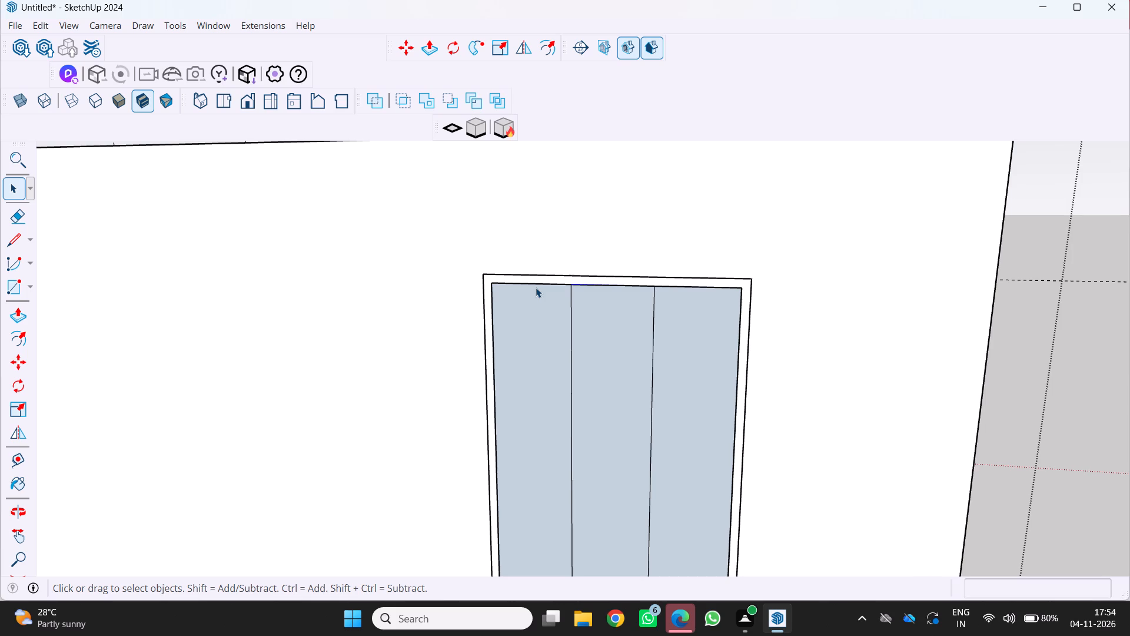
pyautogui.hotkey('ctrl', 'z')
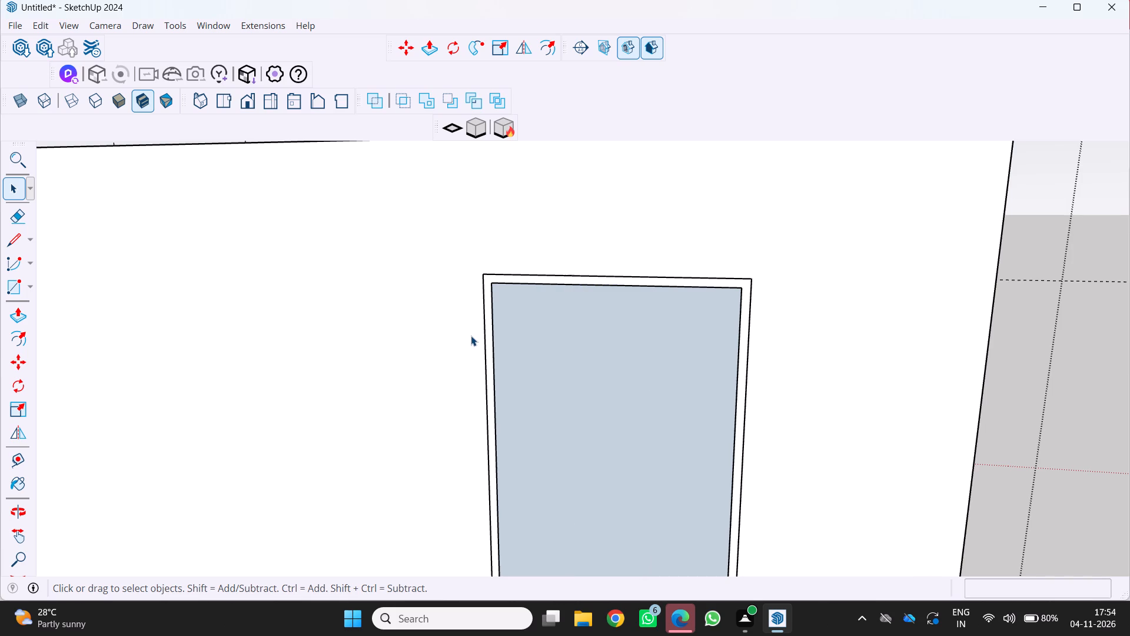
# Offset the panel face's outline inward by 2 cm.
pyautogui.press('f')
pyautogui.click(510, 324)
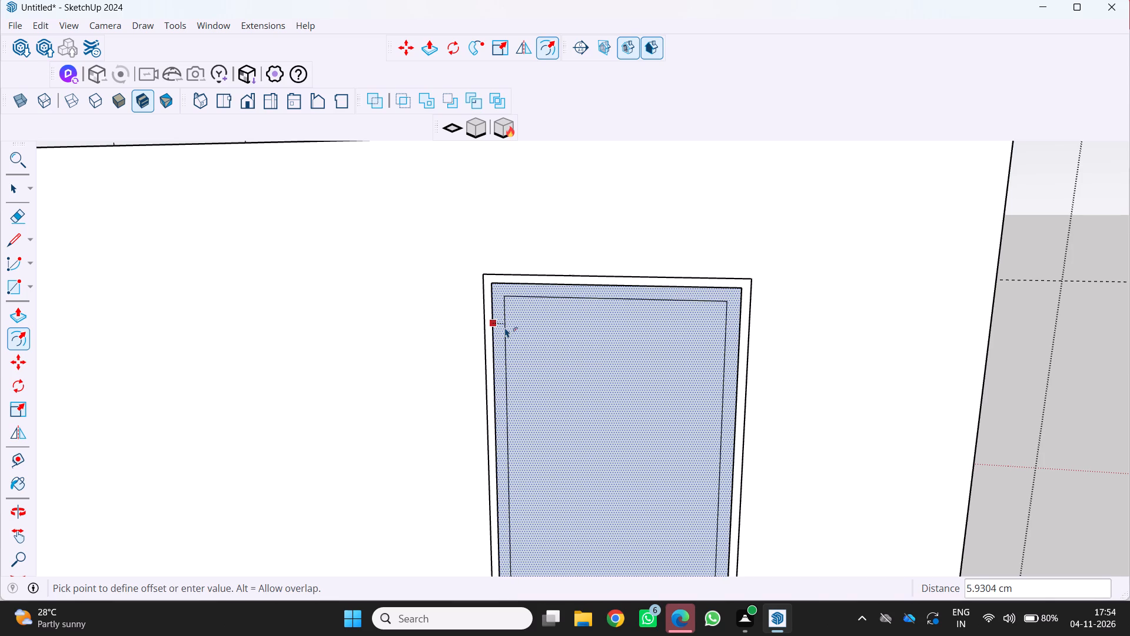
pyautogui.press('2')
pyautogui.press('Return')
pyautogui.scroll(3, 490, 307)
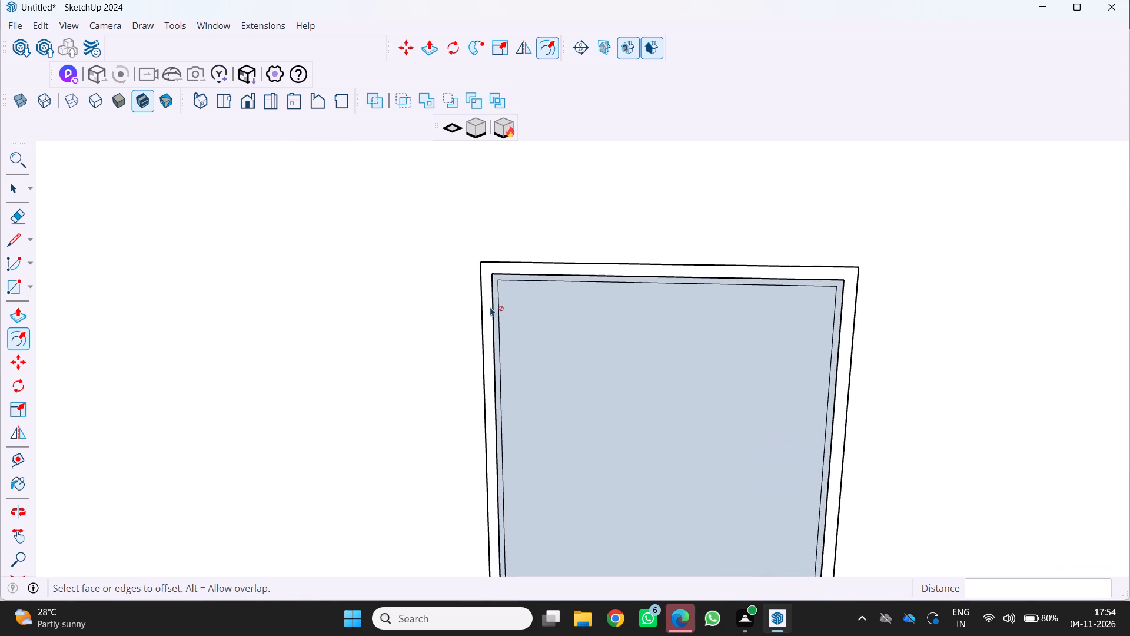
pyautogui.scroll(2, 494, 303)
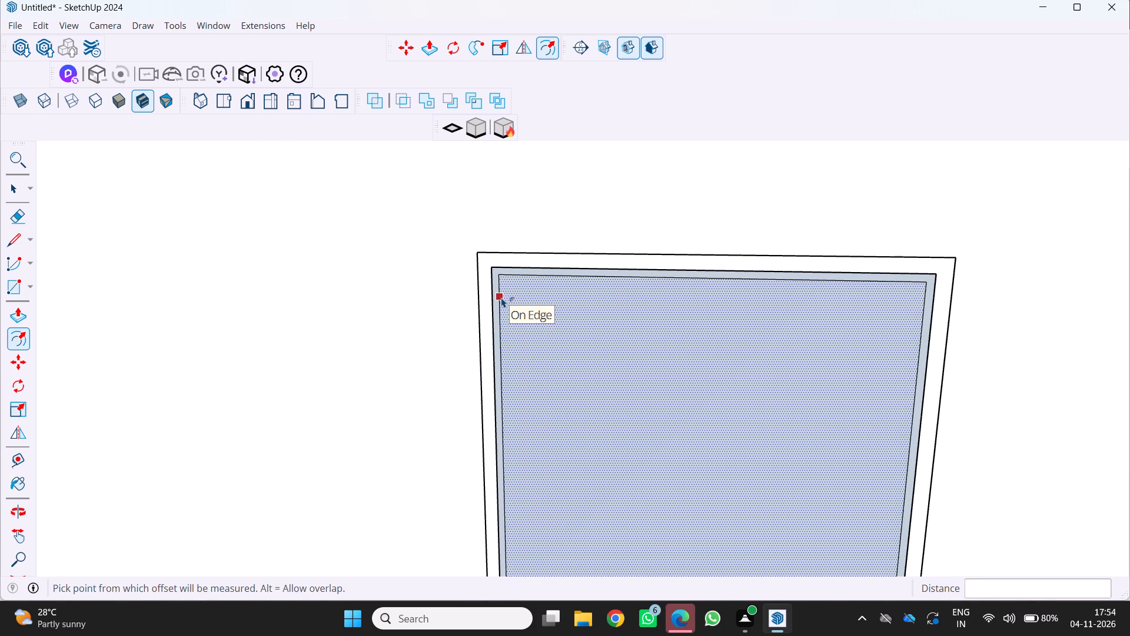
# Divide the inner panel face into three equal vertical strips by copying its left edge onto the right edge with a 3/ array.
pyautogui.press('space')
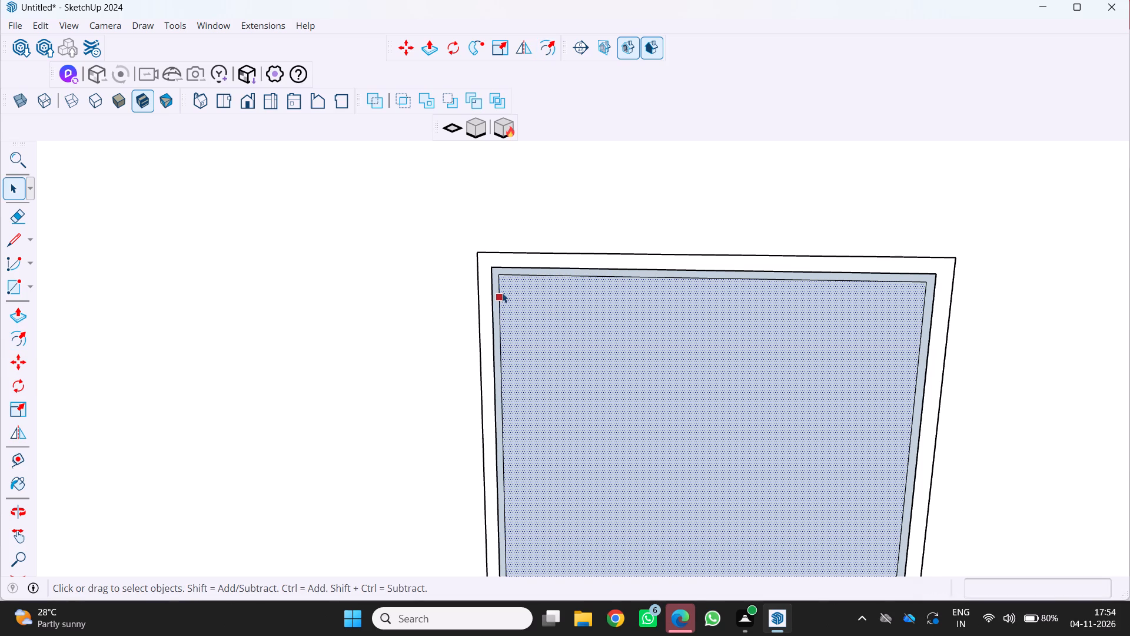
pyautogui.press('space')
pyautogui.press('space')
pyautogui.scroll(-5, 416, 297)
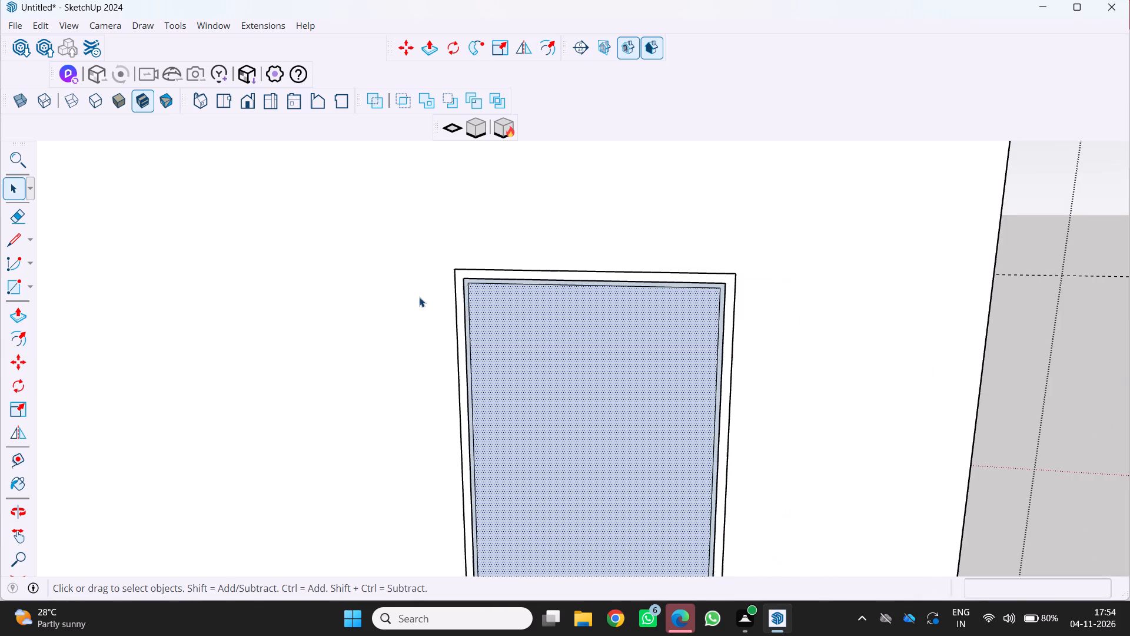
pyautogui.scroll(8, 468, 286)
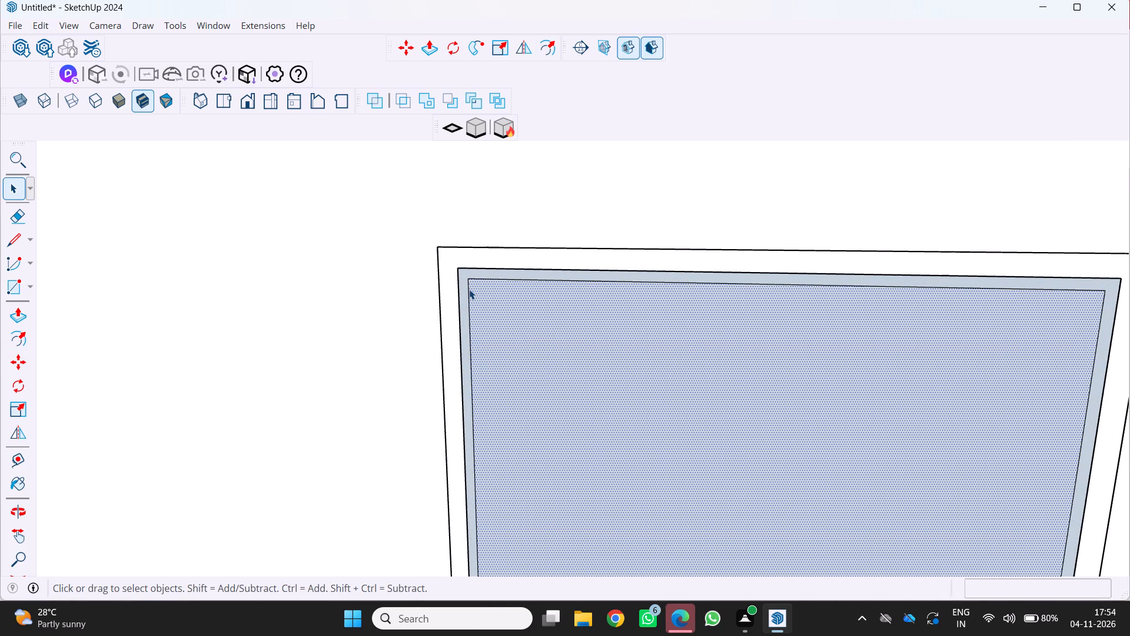
pyautogui.click(467, 286)
pyautogui.scroll(-5, 469, 296)
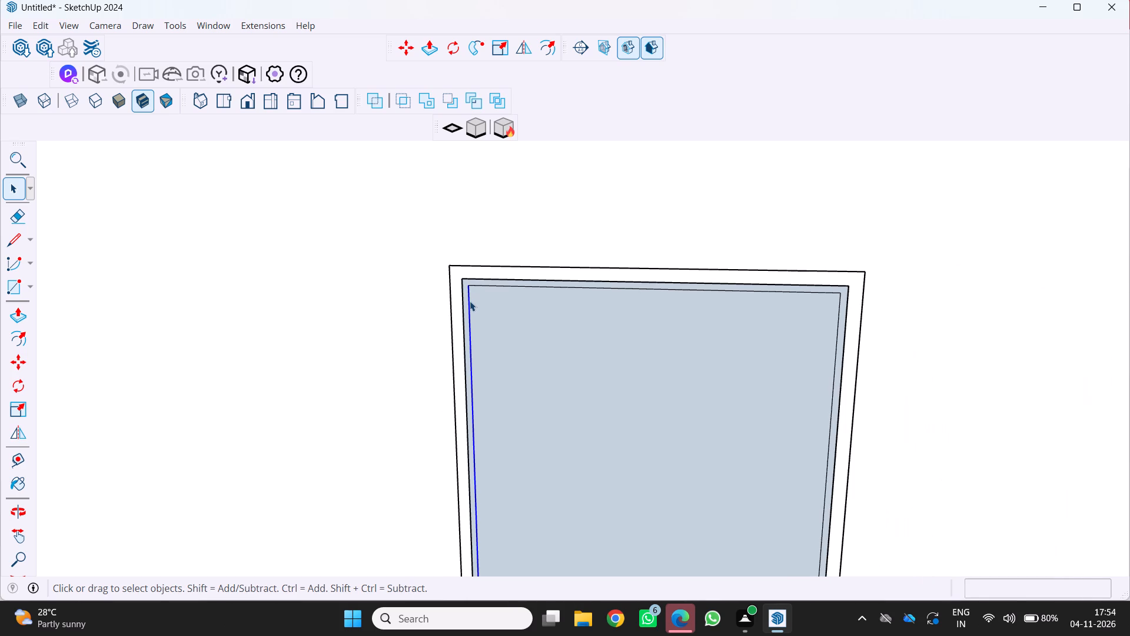
pyautogui.press('m')
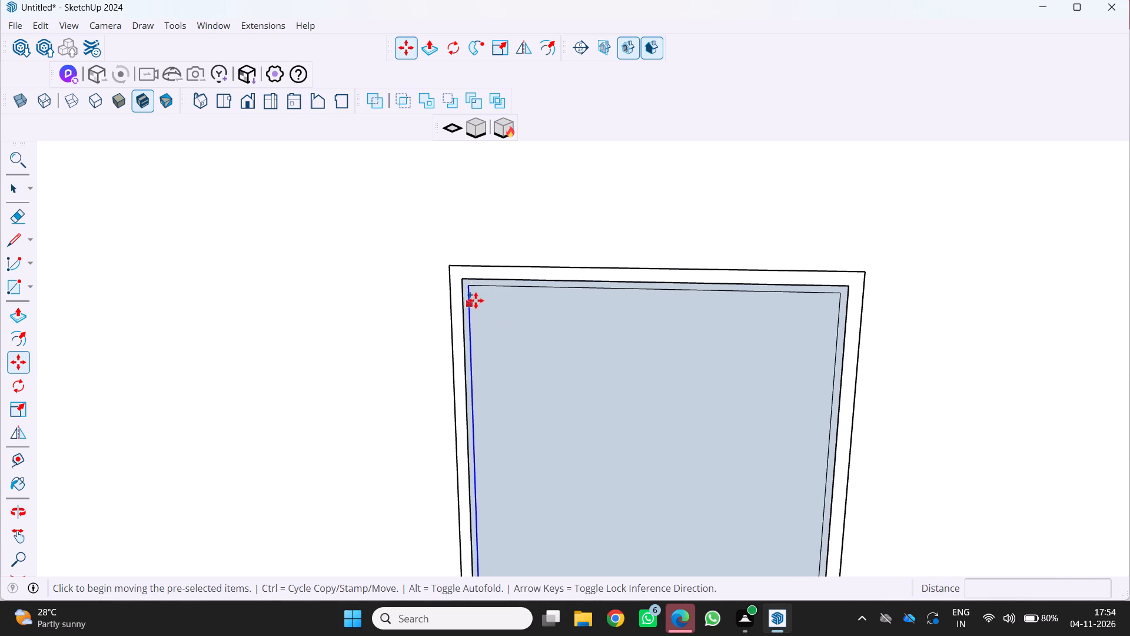
pyautogui.scroll(7, 469, 294)
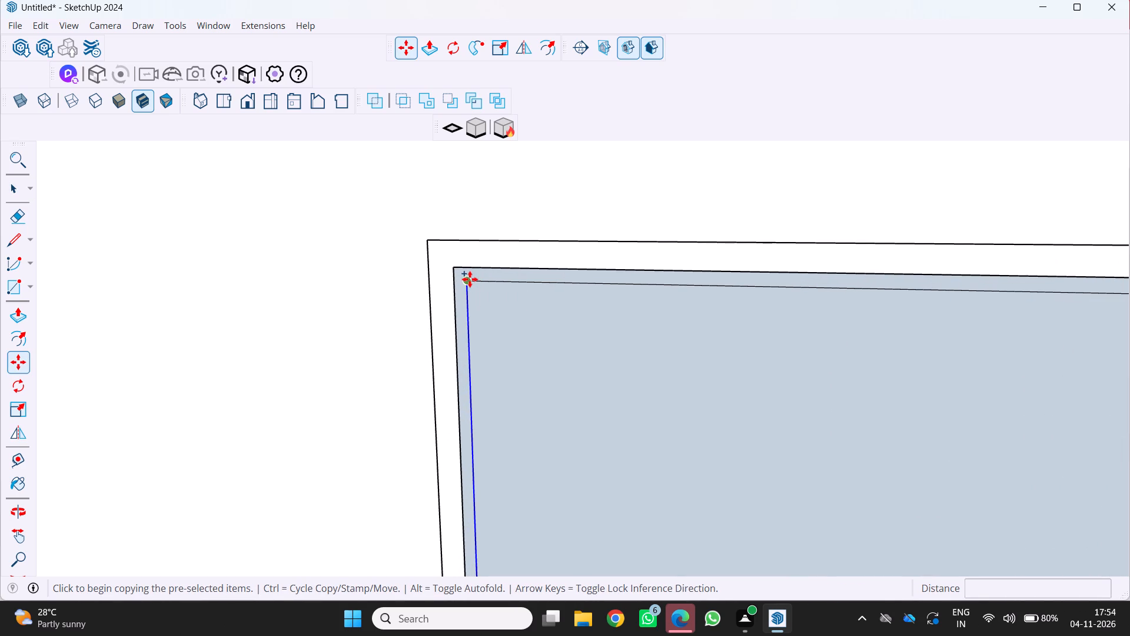
pyautogui.click(470, 279)
pyautogui.scroll(-6, 513, 292)
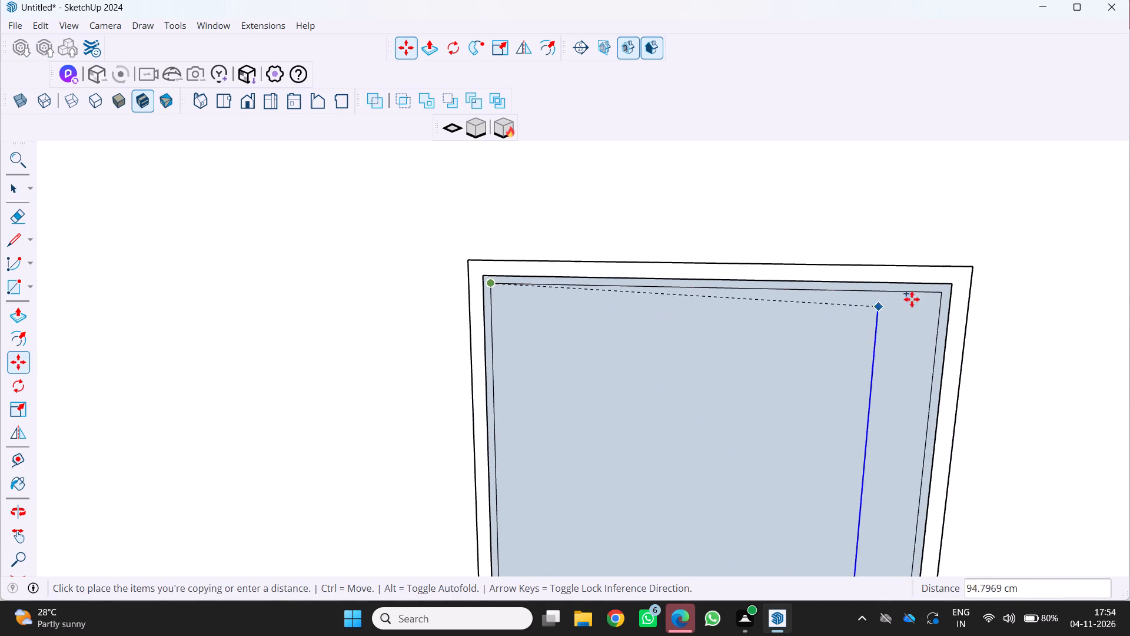
pyautogui.scroll(6, 940, 292)
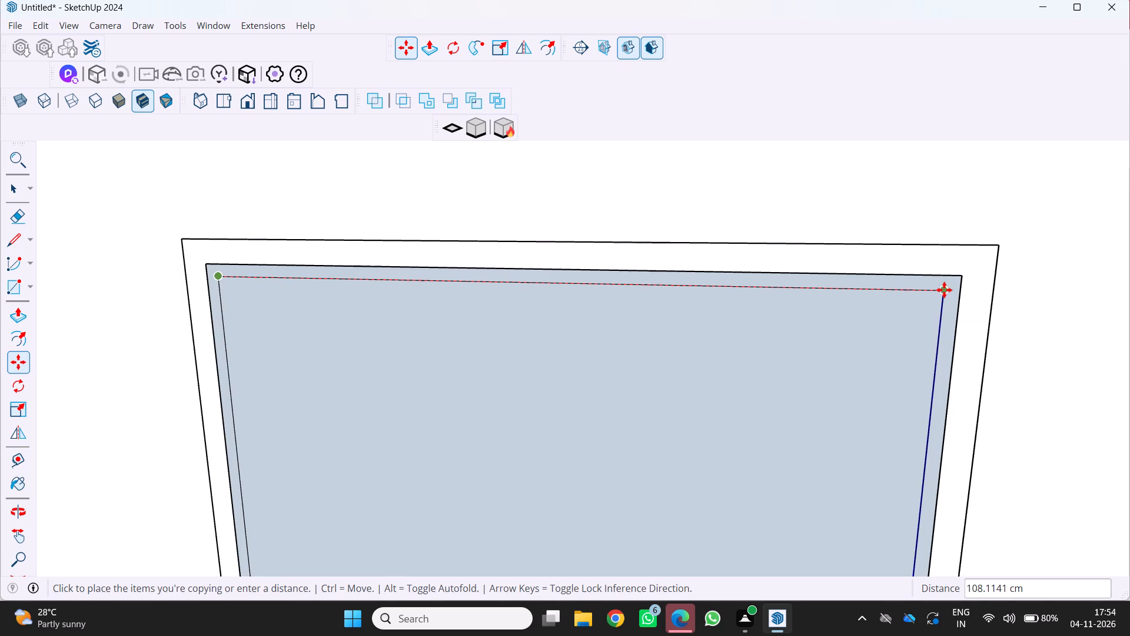
pyautogui.click(944, 290)
pyautogui.write('3/')
pyautogui.press('Return')
pyautogui.scroll(-5, 819, 335)
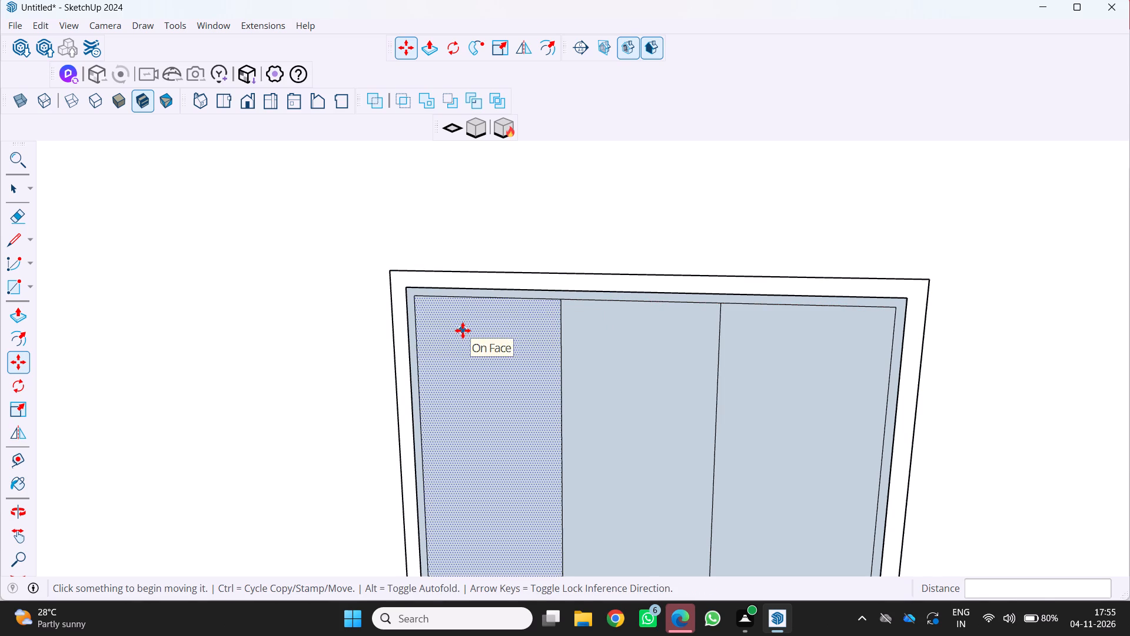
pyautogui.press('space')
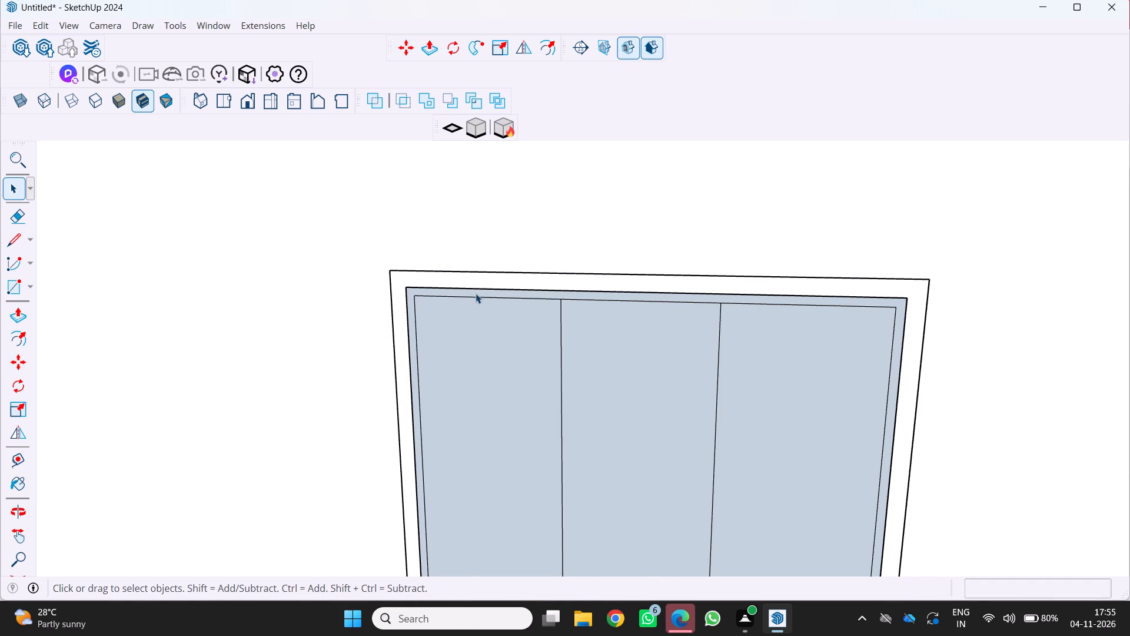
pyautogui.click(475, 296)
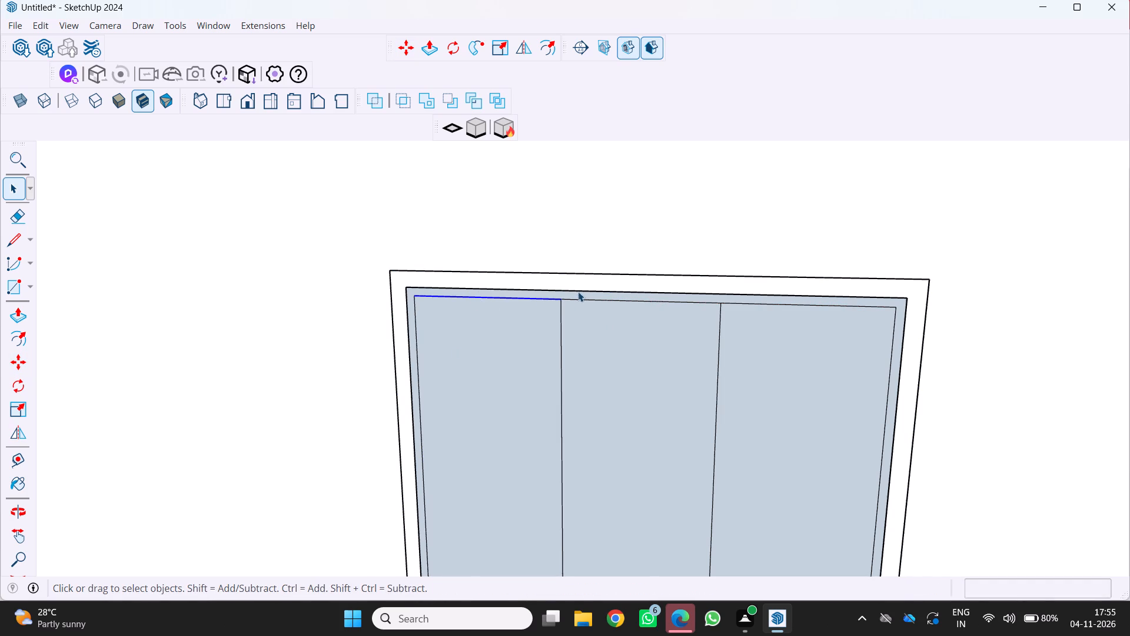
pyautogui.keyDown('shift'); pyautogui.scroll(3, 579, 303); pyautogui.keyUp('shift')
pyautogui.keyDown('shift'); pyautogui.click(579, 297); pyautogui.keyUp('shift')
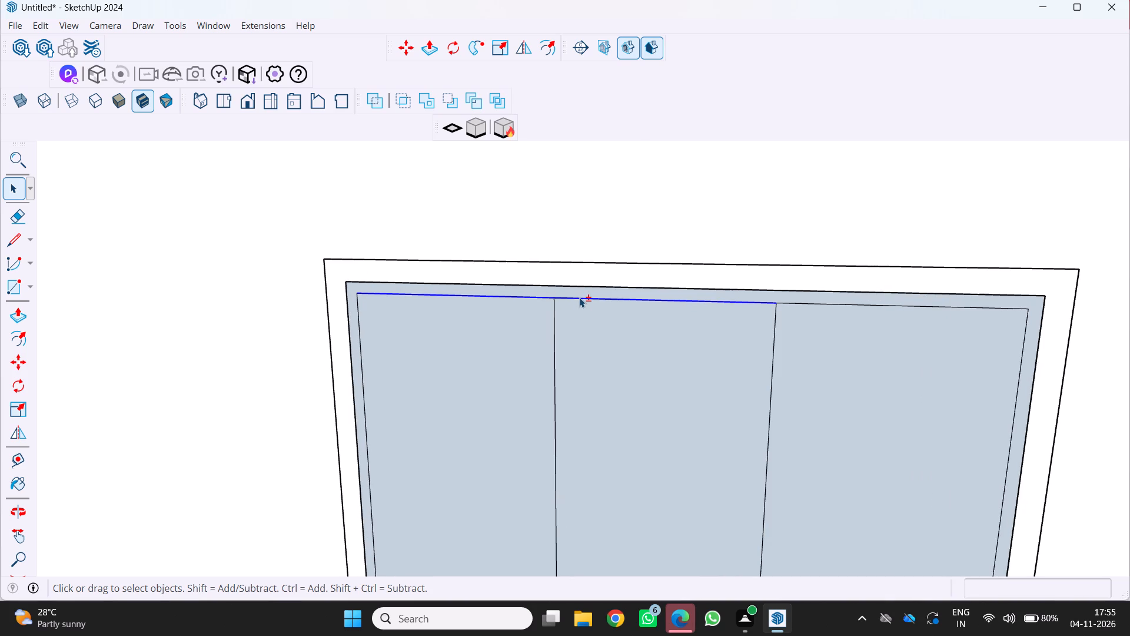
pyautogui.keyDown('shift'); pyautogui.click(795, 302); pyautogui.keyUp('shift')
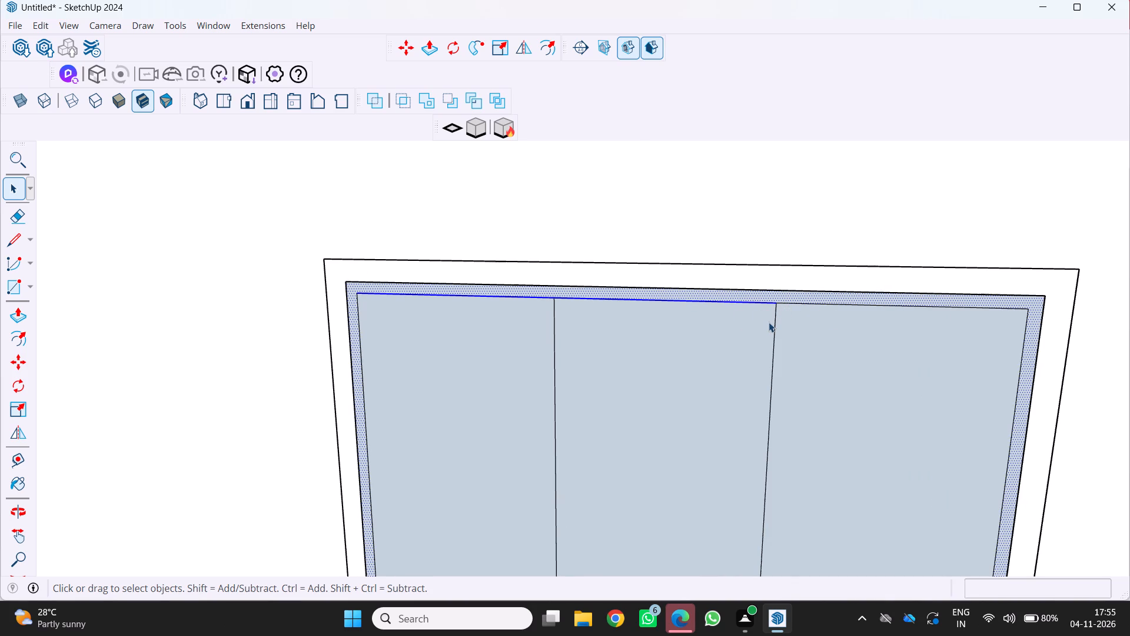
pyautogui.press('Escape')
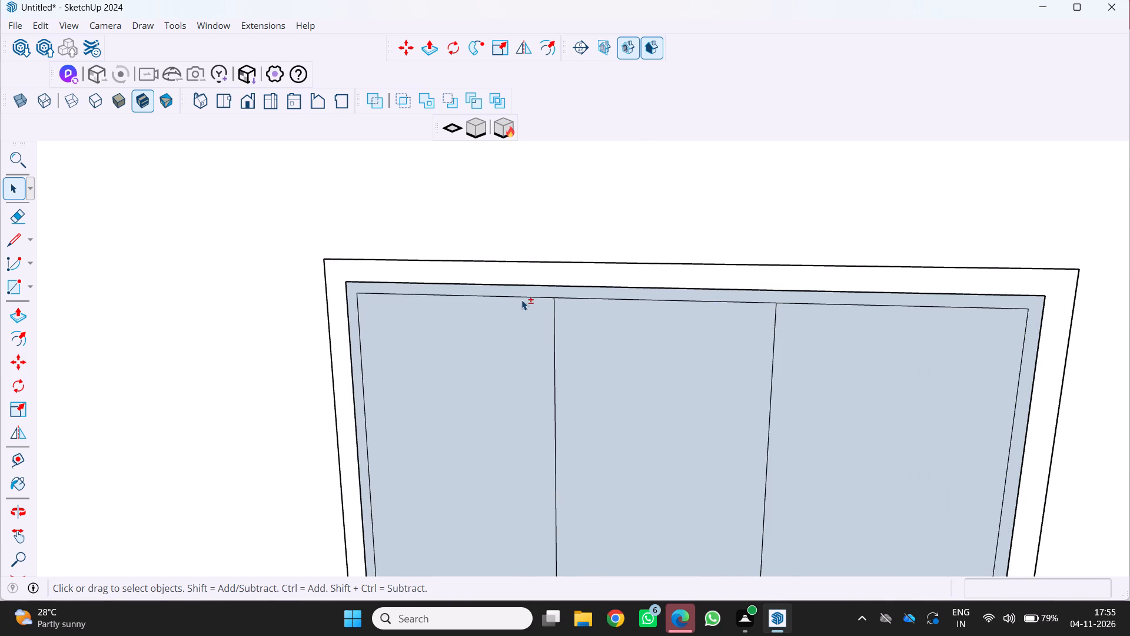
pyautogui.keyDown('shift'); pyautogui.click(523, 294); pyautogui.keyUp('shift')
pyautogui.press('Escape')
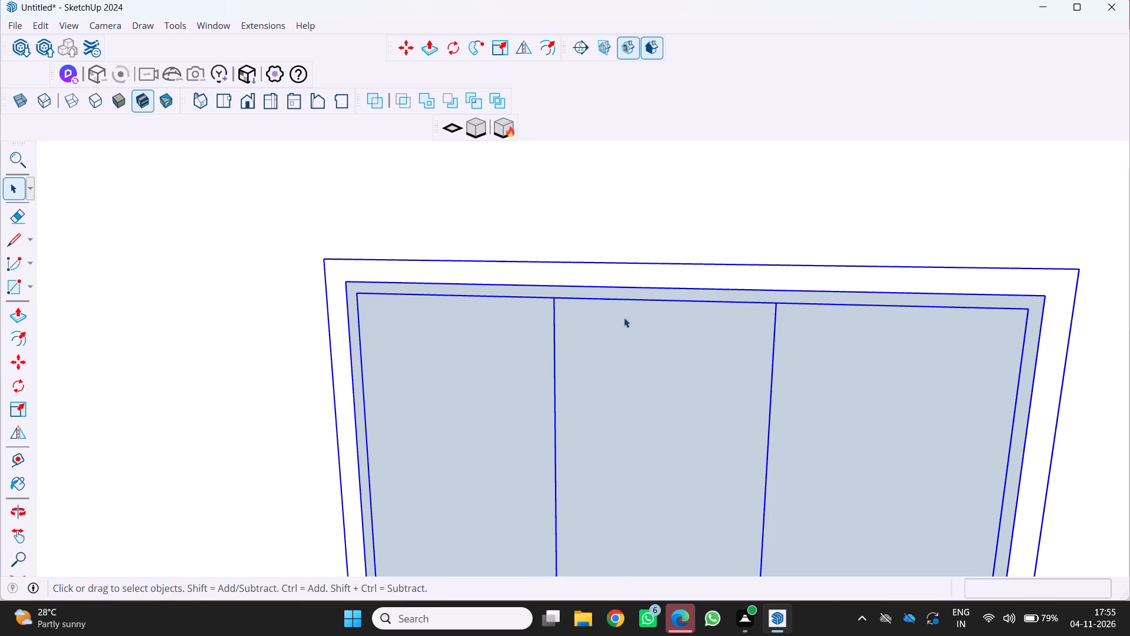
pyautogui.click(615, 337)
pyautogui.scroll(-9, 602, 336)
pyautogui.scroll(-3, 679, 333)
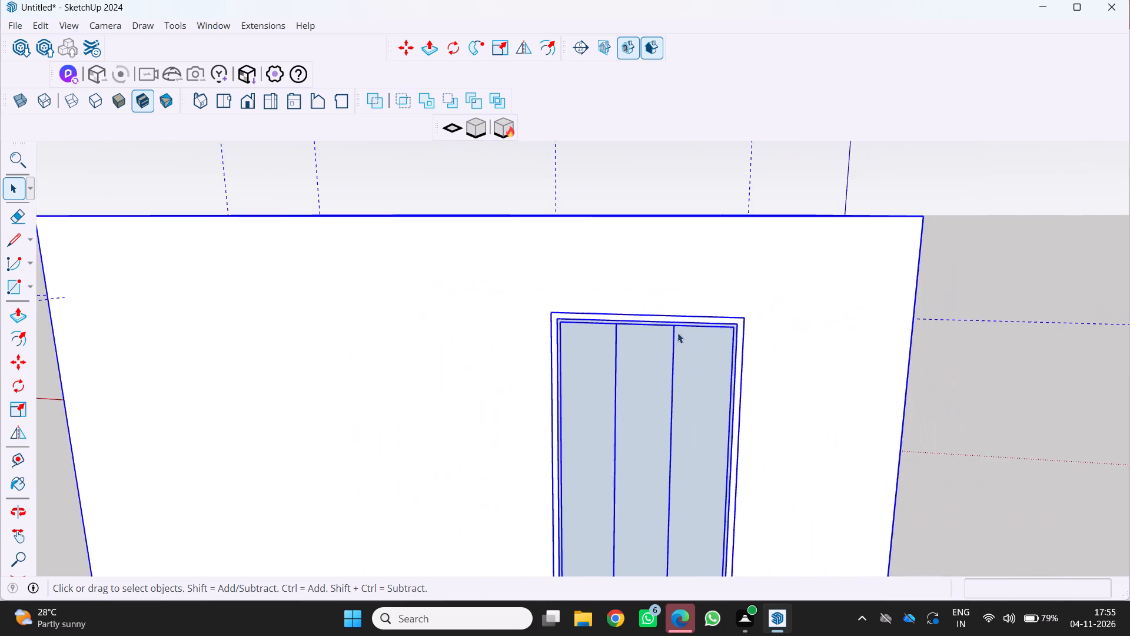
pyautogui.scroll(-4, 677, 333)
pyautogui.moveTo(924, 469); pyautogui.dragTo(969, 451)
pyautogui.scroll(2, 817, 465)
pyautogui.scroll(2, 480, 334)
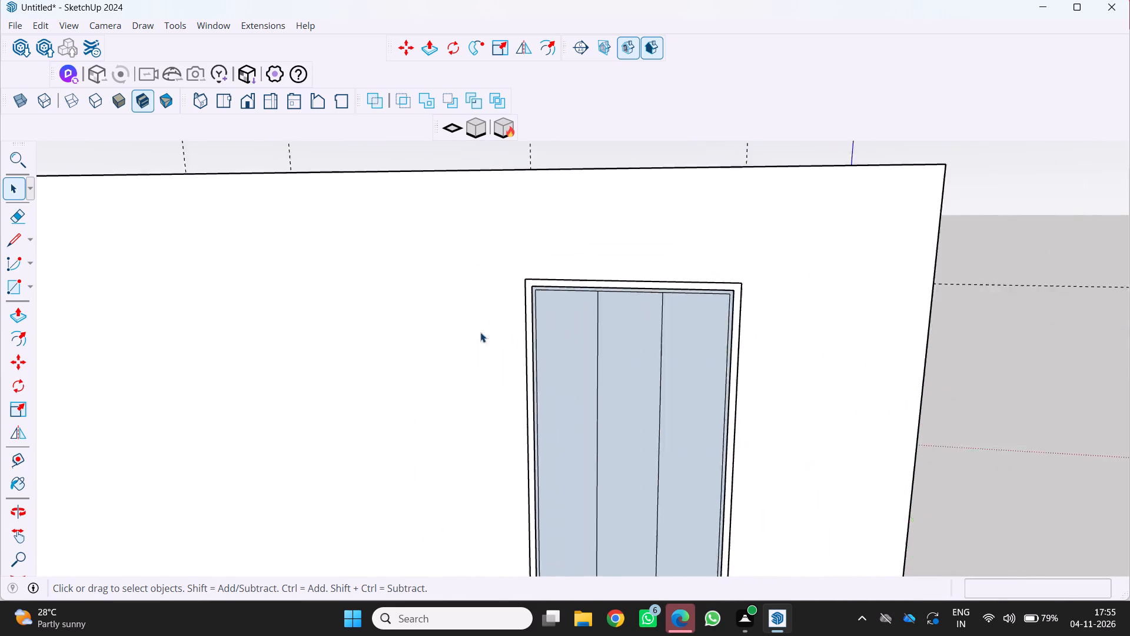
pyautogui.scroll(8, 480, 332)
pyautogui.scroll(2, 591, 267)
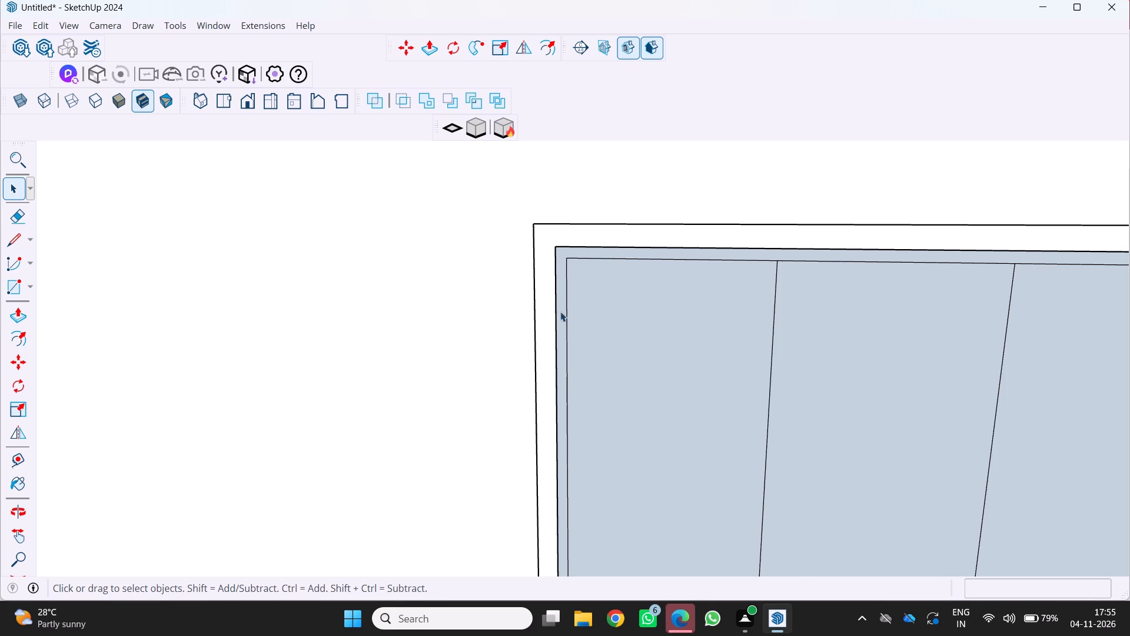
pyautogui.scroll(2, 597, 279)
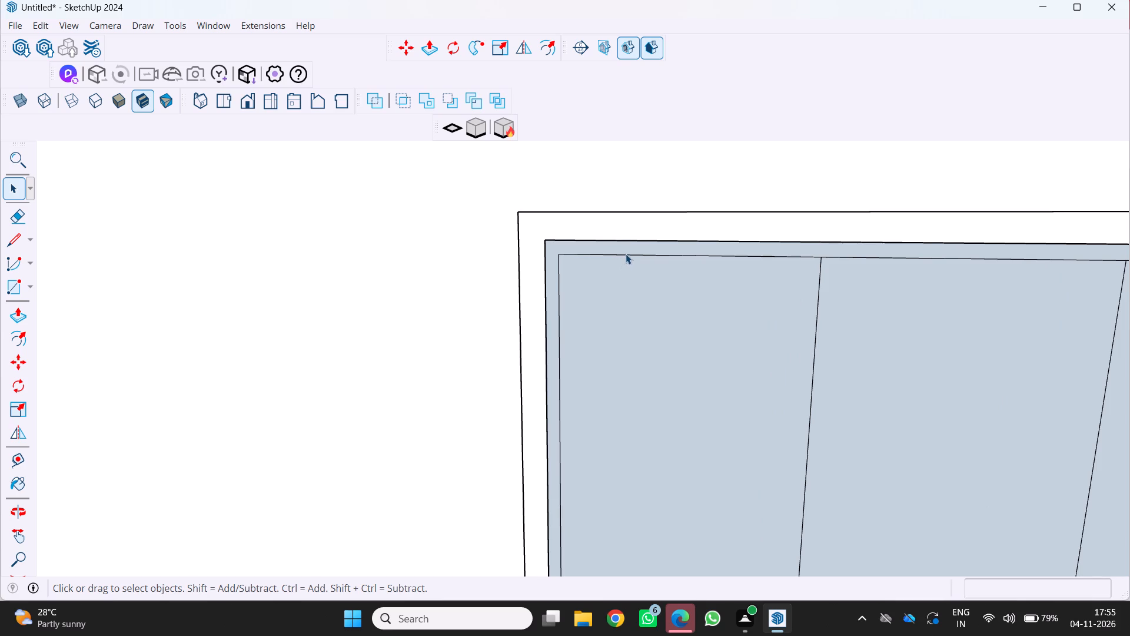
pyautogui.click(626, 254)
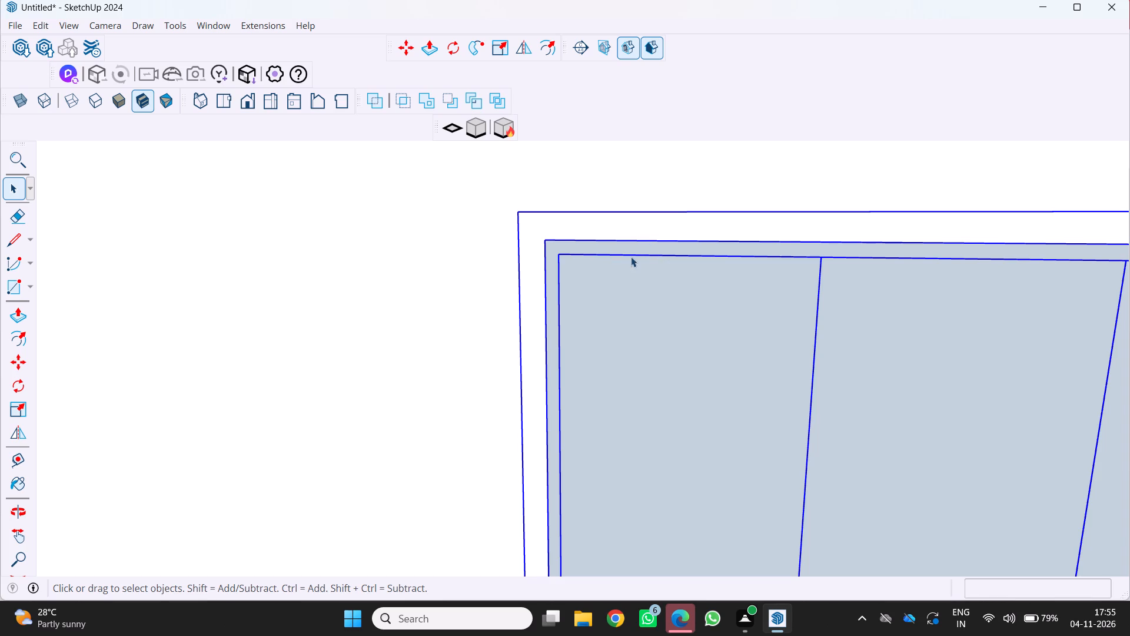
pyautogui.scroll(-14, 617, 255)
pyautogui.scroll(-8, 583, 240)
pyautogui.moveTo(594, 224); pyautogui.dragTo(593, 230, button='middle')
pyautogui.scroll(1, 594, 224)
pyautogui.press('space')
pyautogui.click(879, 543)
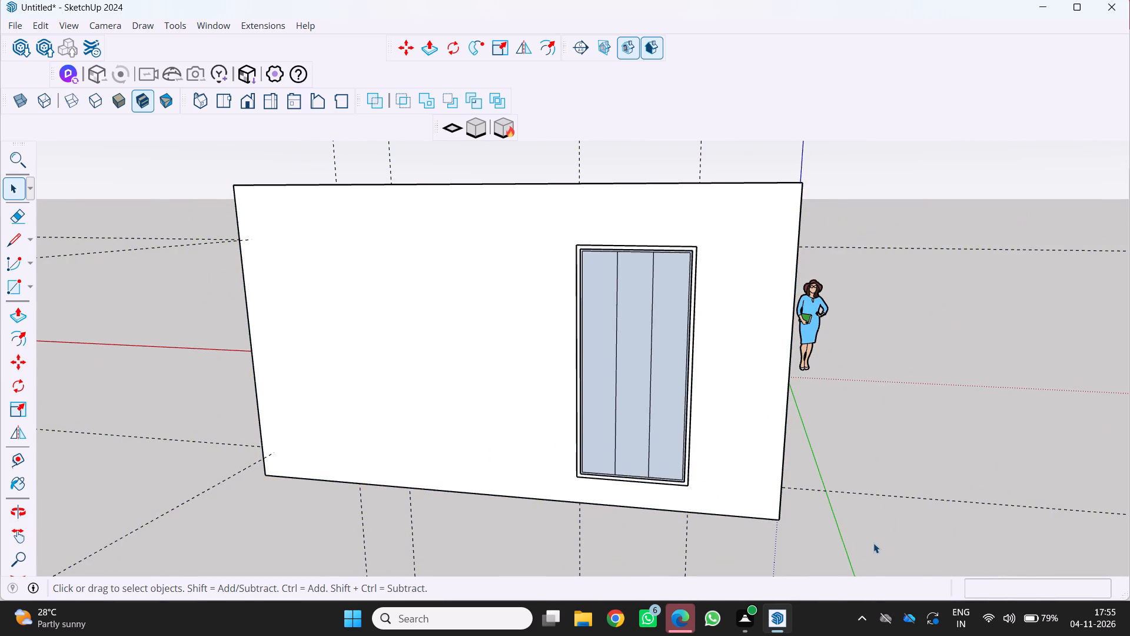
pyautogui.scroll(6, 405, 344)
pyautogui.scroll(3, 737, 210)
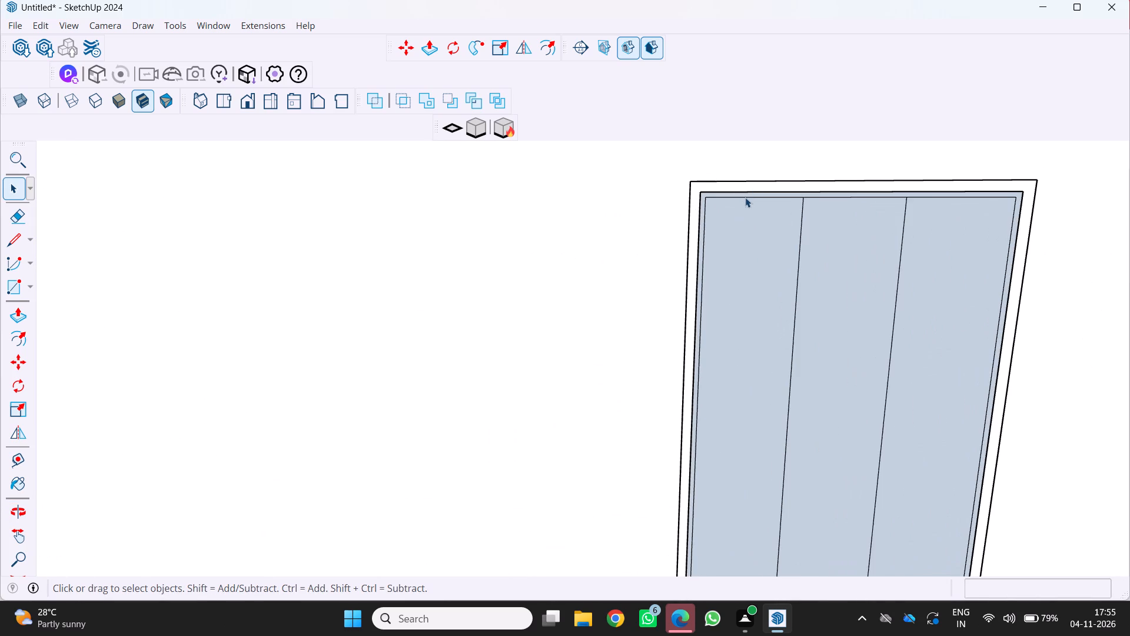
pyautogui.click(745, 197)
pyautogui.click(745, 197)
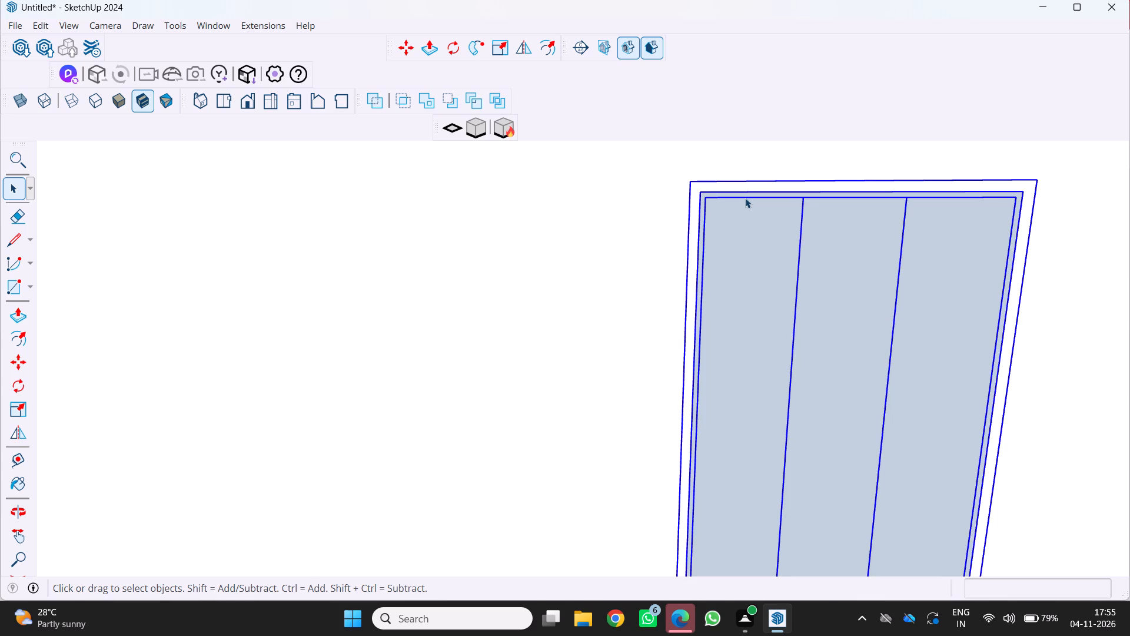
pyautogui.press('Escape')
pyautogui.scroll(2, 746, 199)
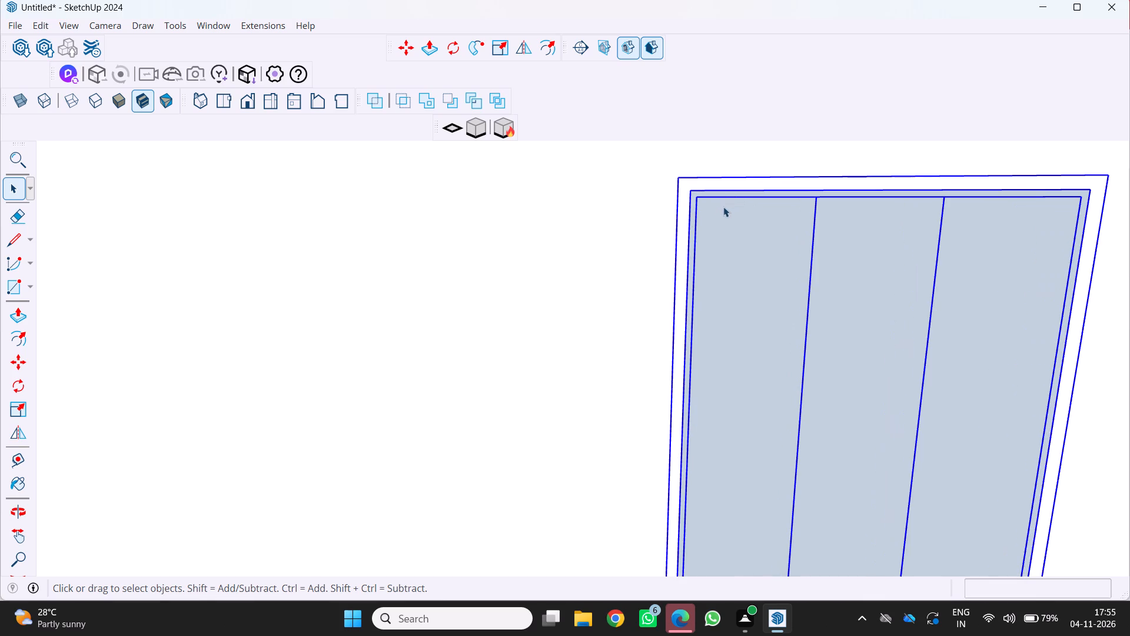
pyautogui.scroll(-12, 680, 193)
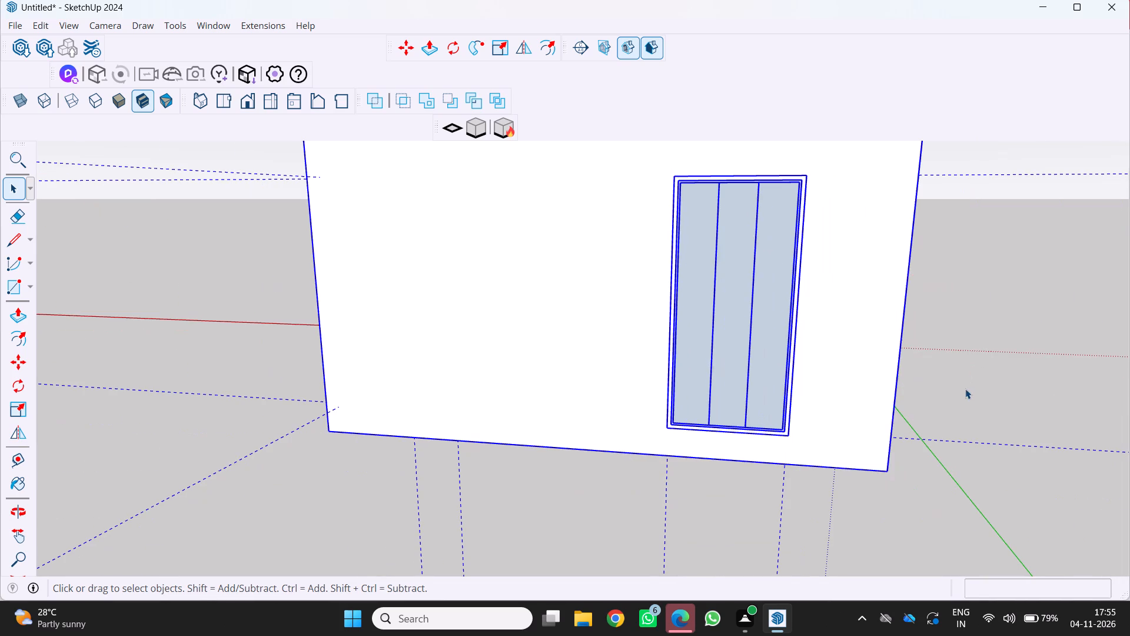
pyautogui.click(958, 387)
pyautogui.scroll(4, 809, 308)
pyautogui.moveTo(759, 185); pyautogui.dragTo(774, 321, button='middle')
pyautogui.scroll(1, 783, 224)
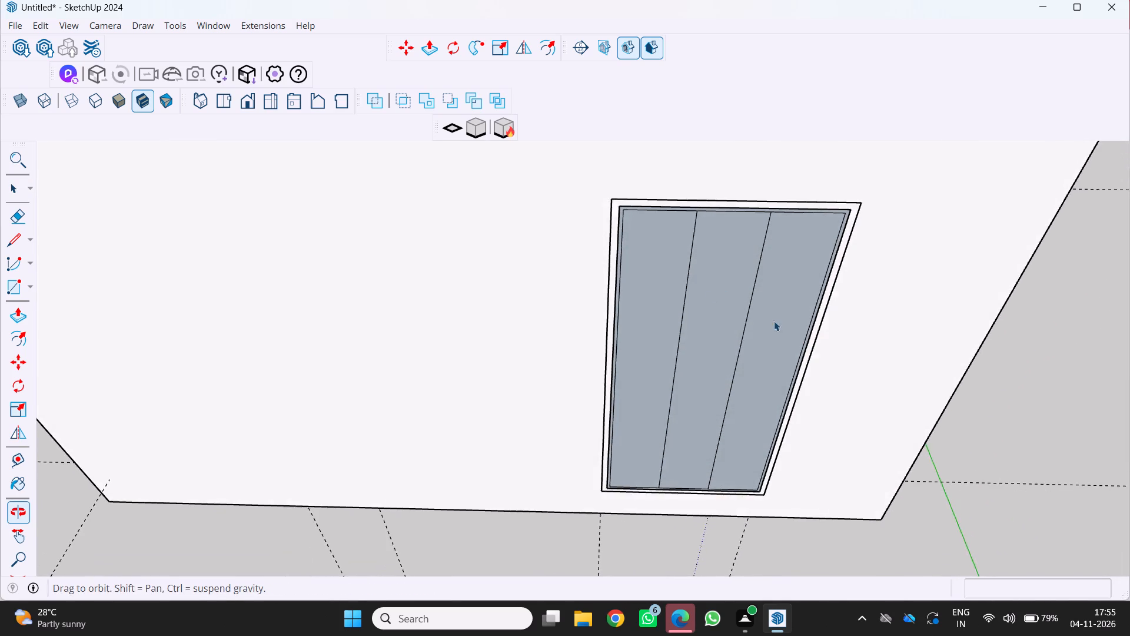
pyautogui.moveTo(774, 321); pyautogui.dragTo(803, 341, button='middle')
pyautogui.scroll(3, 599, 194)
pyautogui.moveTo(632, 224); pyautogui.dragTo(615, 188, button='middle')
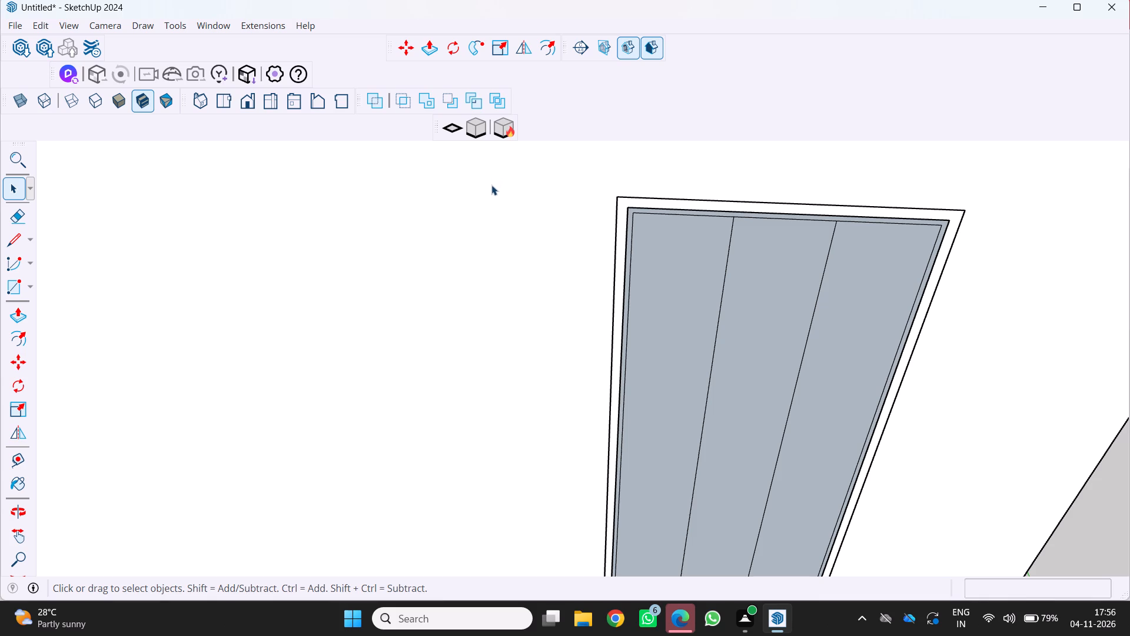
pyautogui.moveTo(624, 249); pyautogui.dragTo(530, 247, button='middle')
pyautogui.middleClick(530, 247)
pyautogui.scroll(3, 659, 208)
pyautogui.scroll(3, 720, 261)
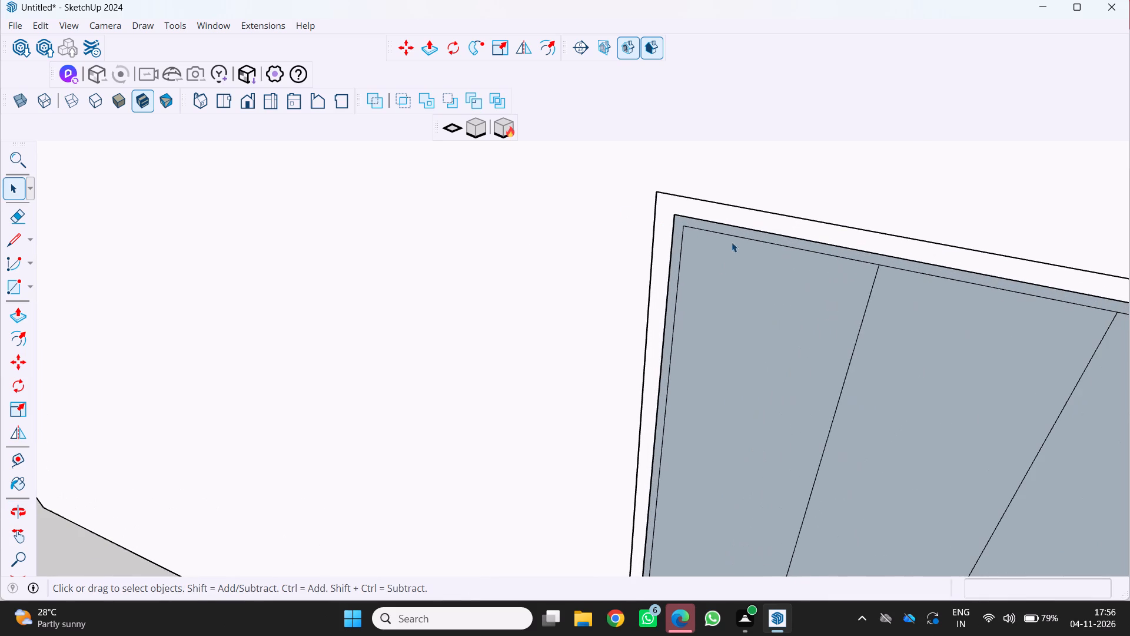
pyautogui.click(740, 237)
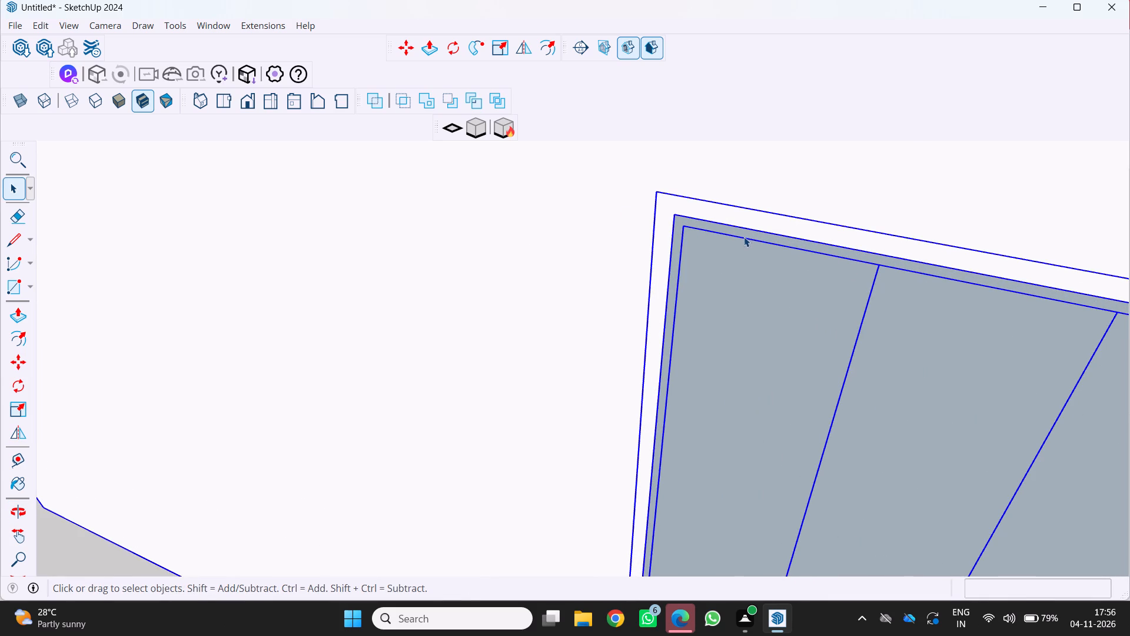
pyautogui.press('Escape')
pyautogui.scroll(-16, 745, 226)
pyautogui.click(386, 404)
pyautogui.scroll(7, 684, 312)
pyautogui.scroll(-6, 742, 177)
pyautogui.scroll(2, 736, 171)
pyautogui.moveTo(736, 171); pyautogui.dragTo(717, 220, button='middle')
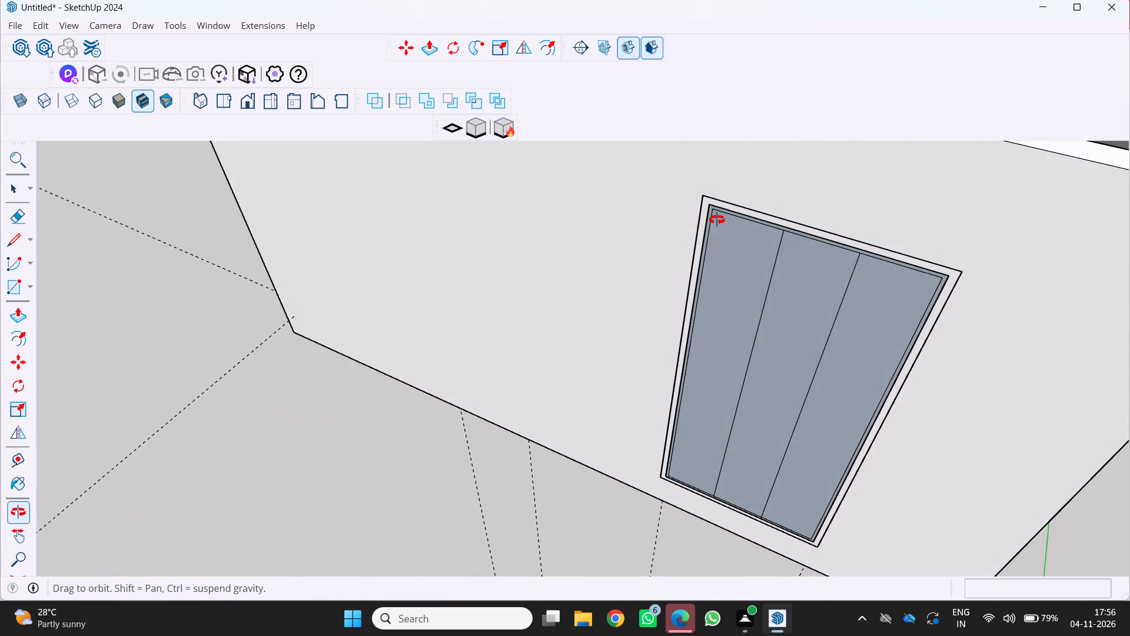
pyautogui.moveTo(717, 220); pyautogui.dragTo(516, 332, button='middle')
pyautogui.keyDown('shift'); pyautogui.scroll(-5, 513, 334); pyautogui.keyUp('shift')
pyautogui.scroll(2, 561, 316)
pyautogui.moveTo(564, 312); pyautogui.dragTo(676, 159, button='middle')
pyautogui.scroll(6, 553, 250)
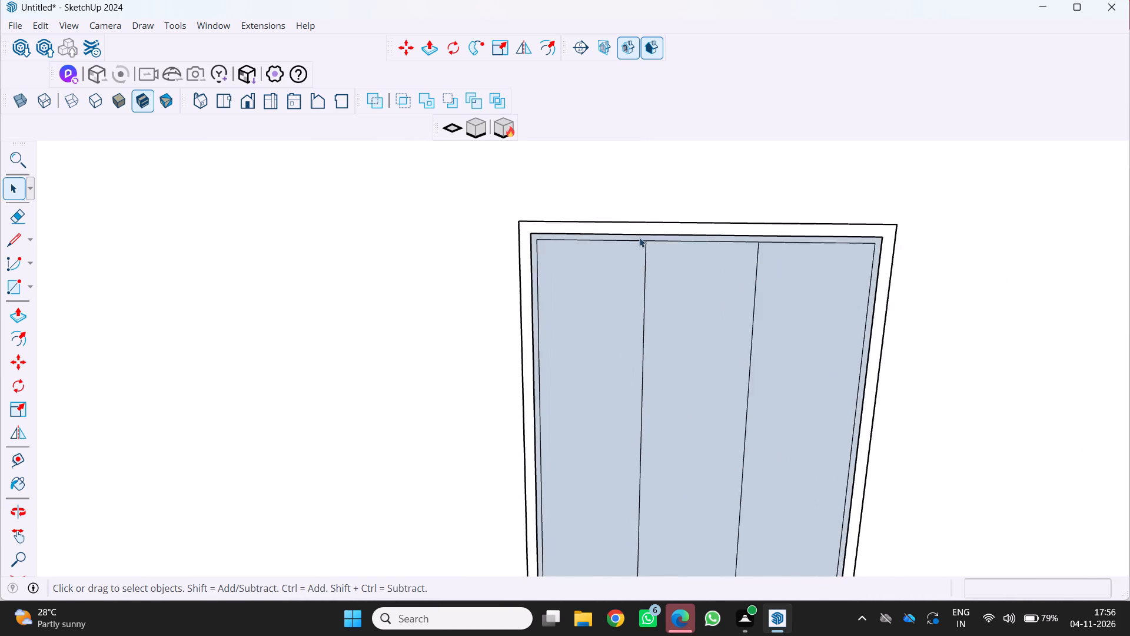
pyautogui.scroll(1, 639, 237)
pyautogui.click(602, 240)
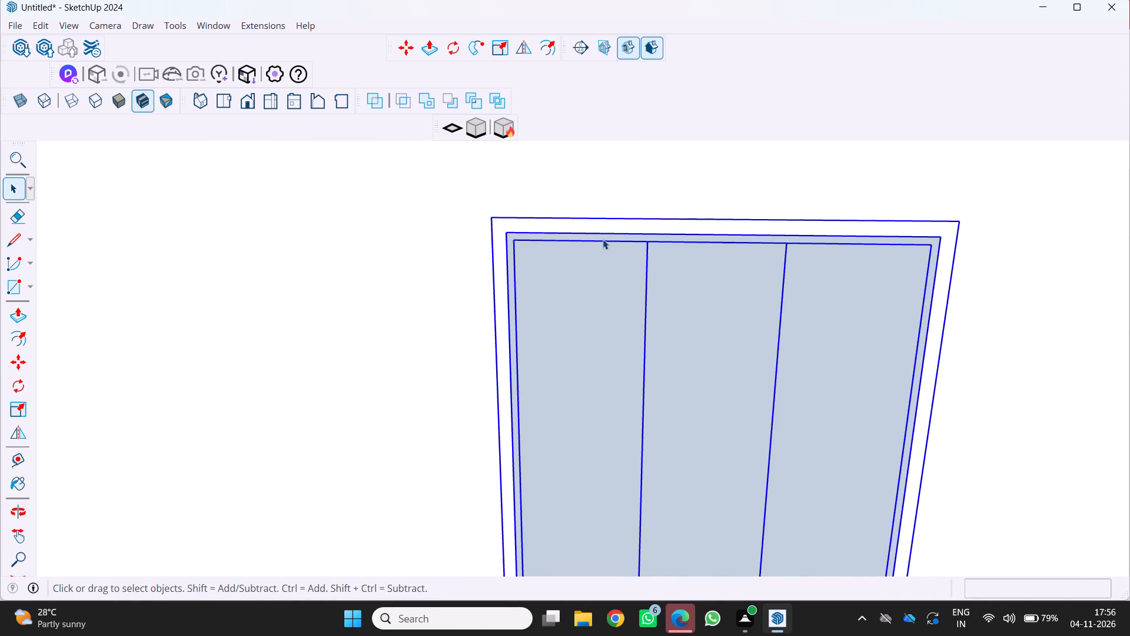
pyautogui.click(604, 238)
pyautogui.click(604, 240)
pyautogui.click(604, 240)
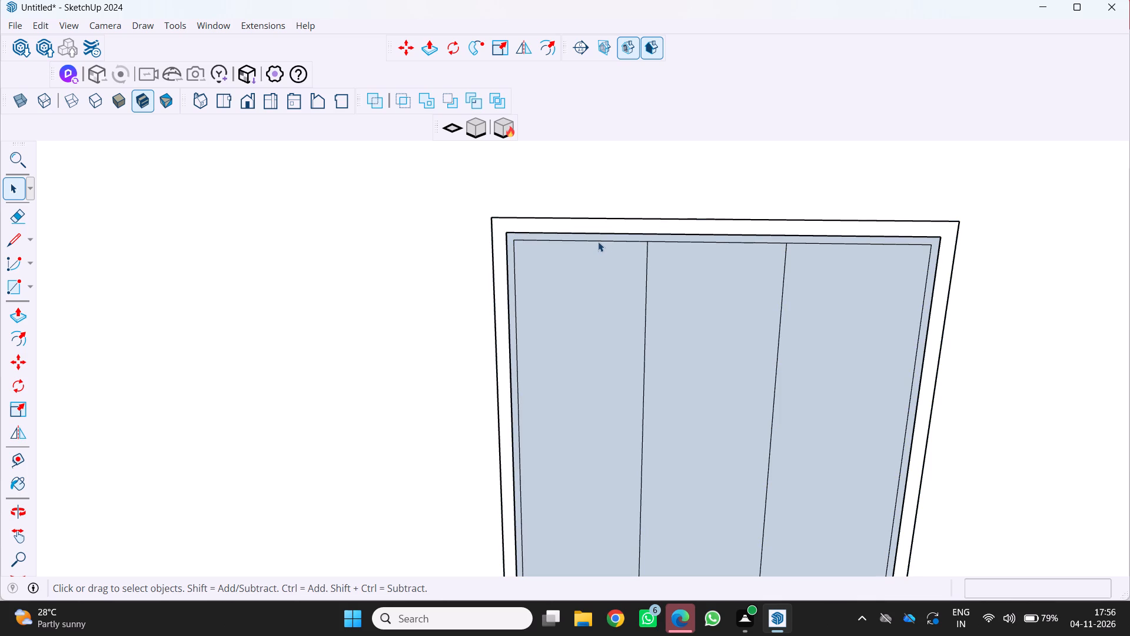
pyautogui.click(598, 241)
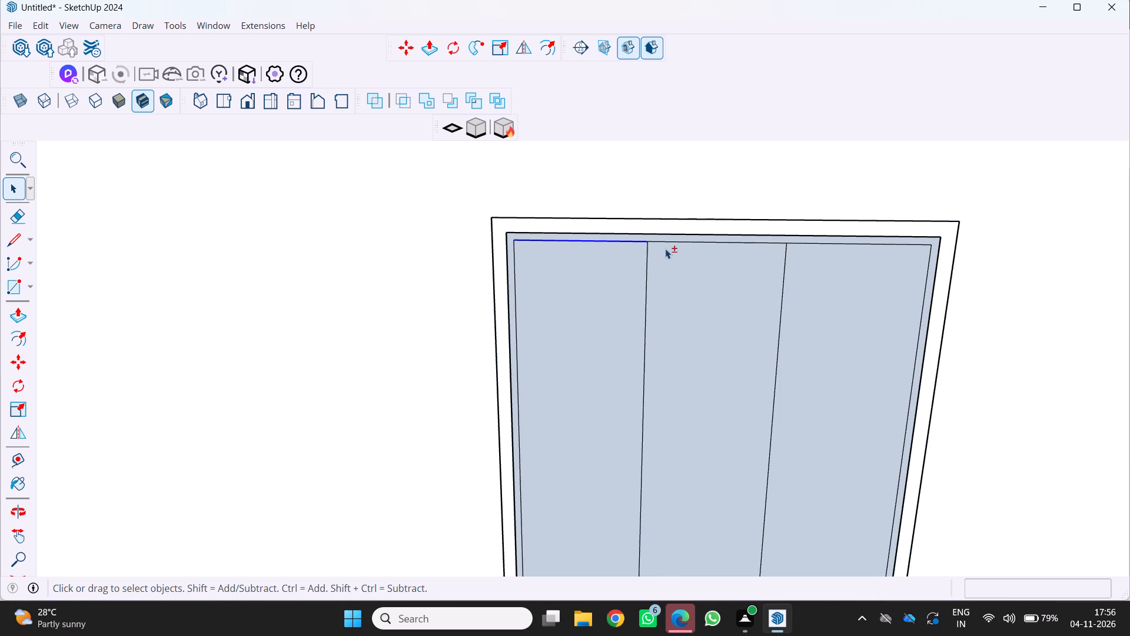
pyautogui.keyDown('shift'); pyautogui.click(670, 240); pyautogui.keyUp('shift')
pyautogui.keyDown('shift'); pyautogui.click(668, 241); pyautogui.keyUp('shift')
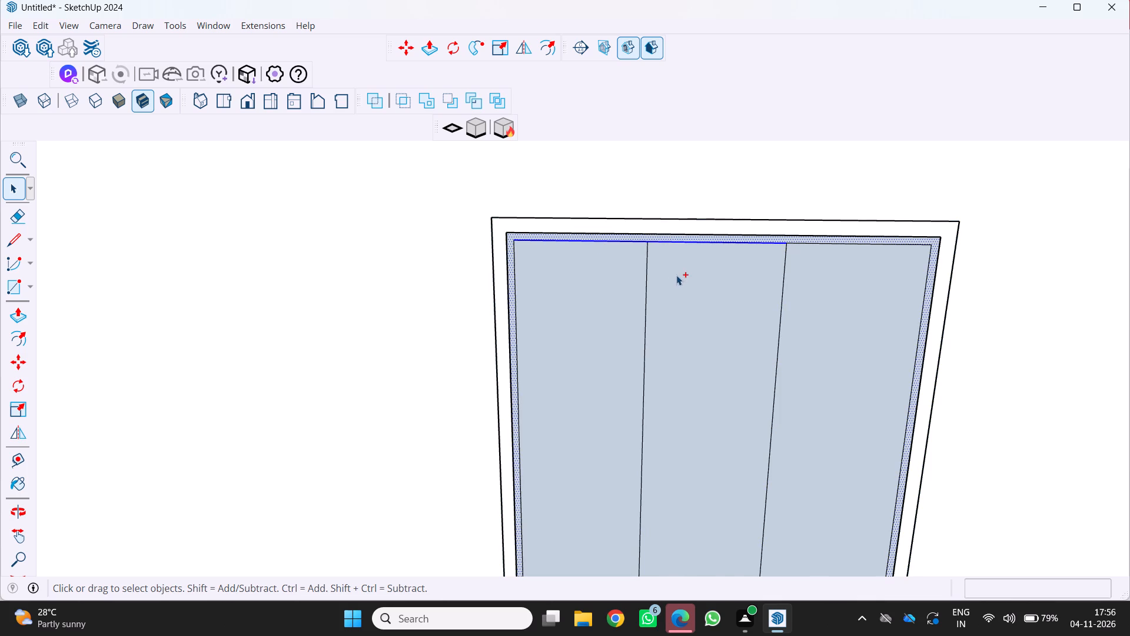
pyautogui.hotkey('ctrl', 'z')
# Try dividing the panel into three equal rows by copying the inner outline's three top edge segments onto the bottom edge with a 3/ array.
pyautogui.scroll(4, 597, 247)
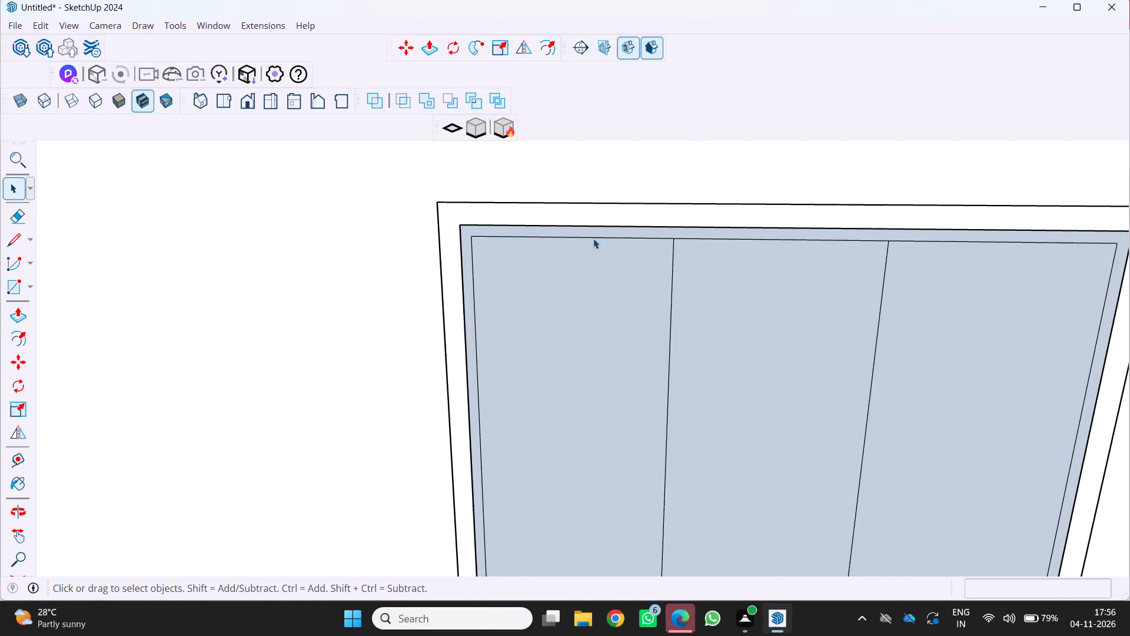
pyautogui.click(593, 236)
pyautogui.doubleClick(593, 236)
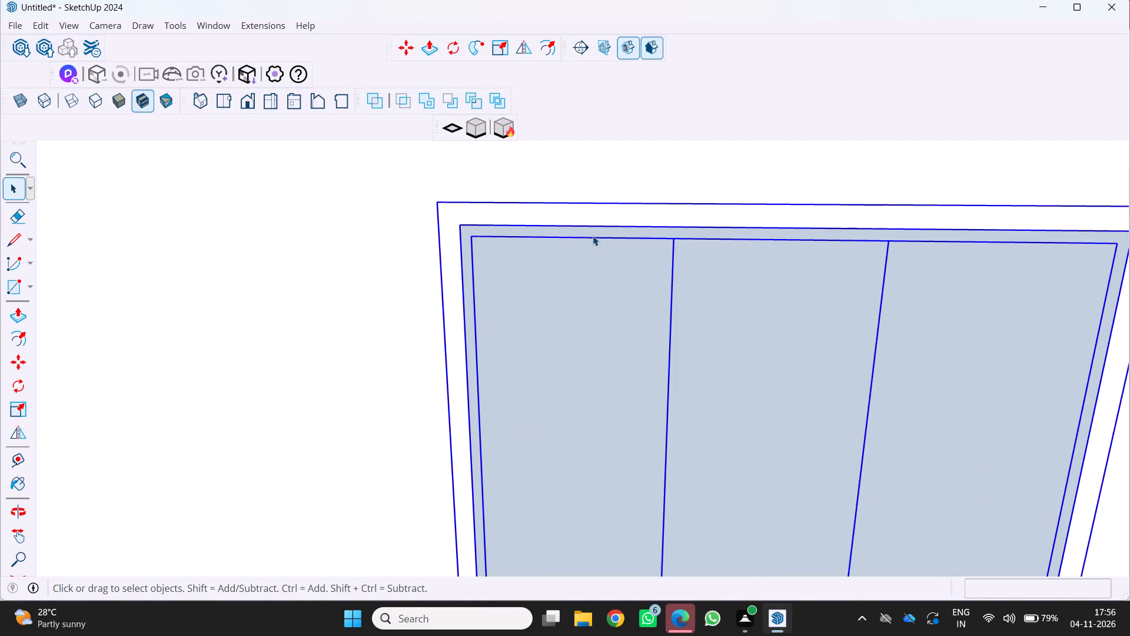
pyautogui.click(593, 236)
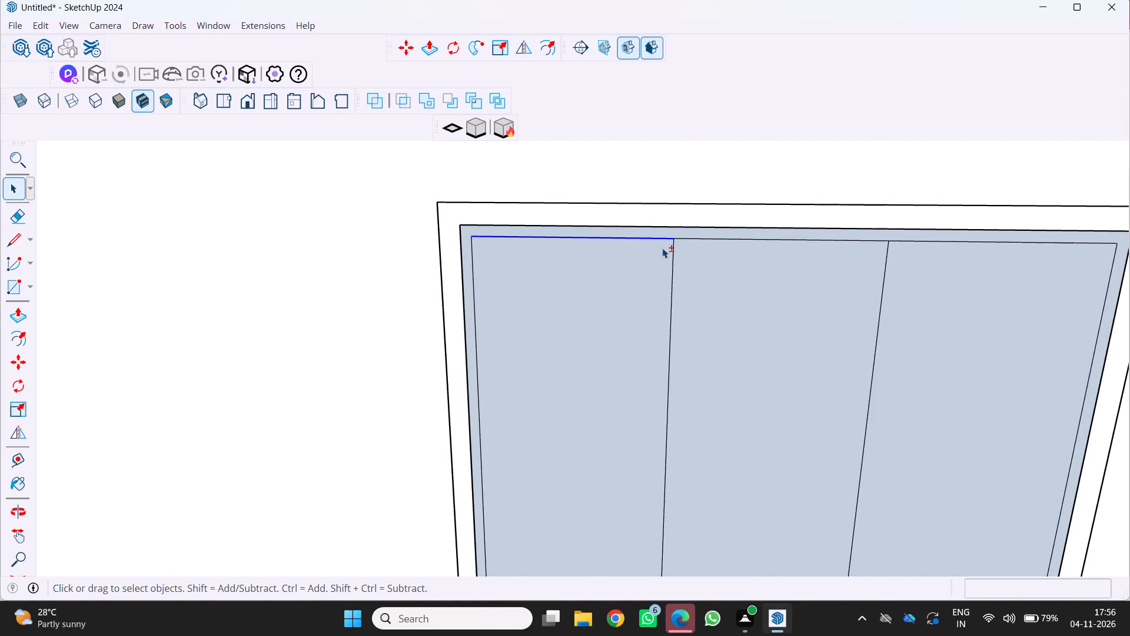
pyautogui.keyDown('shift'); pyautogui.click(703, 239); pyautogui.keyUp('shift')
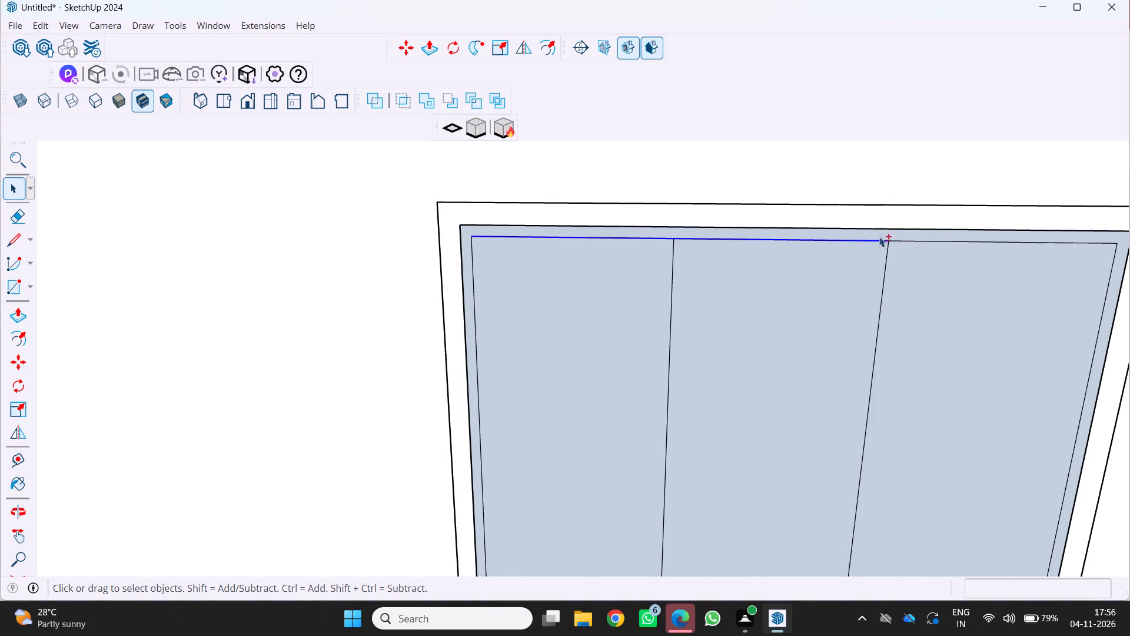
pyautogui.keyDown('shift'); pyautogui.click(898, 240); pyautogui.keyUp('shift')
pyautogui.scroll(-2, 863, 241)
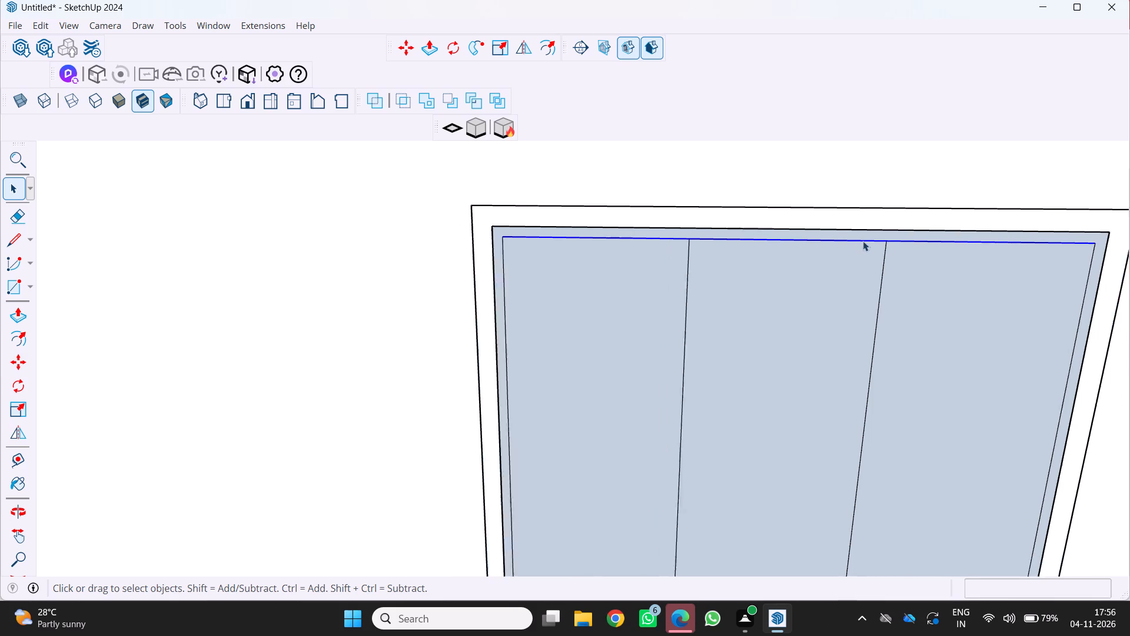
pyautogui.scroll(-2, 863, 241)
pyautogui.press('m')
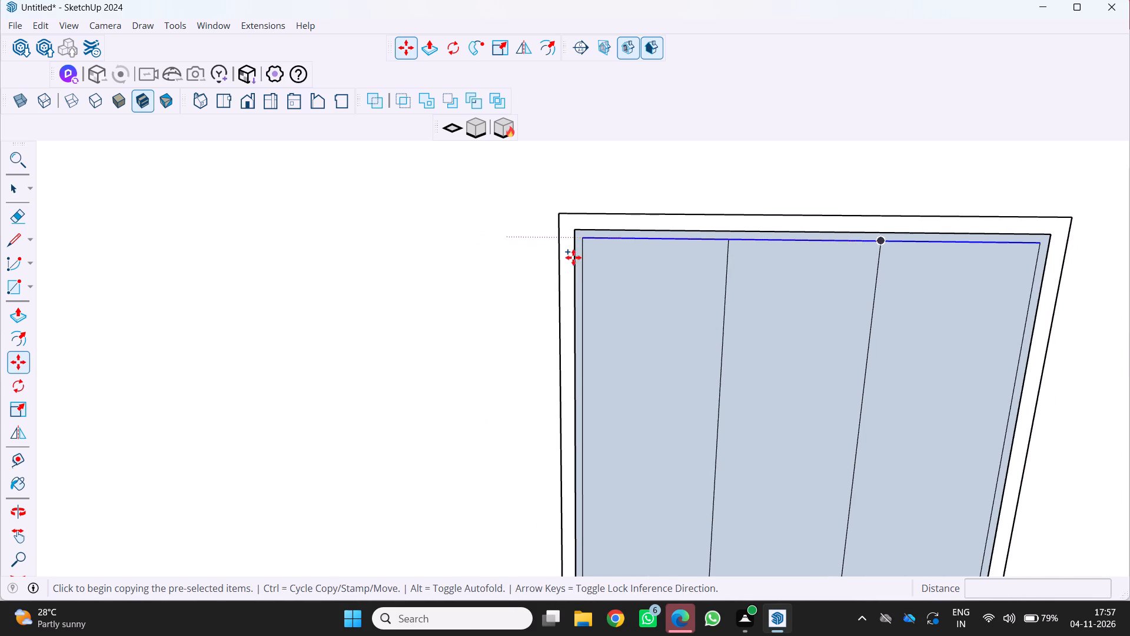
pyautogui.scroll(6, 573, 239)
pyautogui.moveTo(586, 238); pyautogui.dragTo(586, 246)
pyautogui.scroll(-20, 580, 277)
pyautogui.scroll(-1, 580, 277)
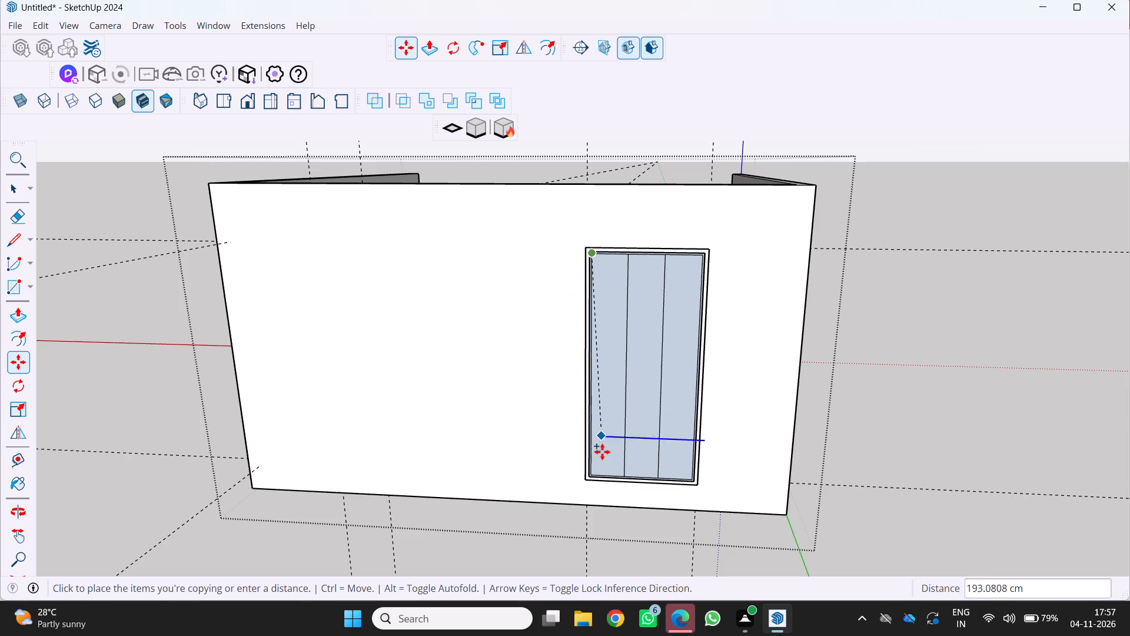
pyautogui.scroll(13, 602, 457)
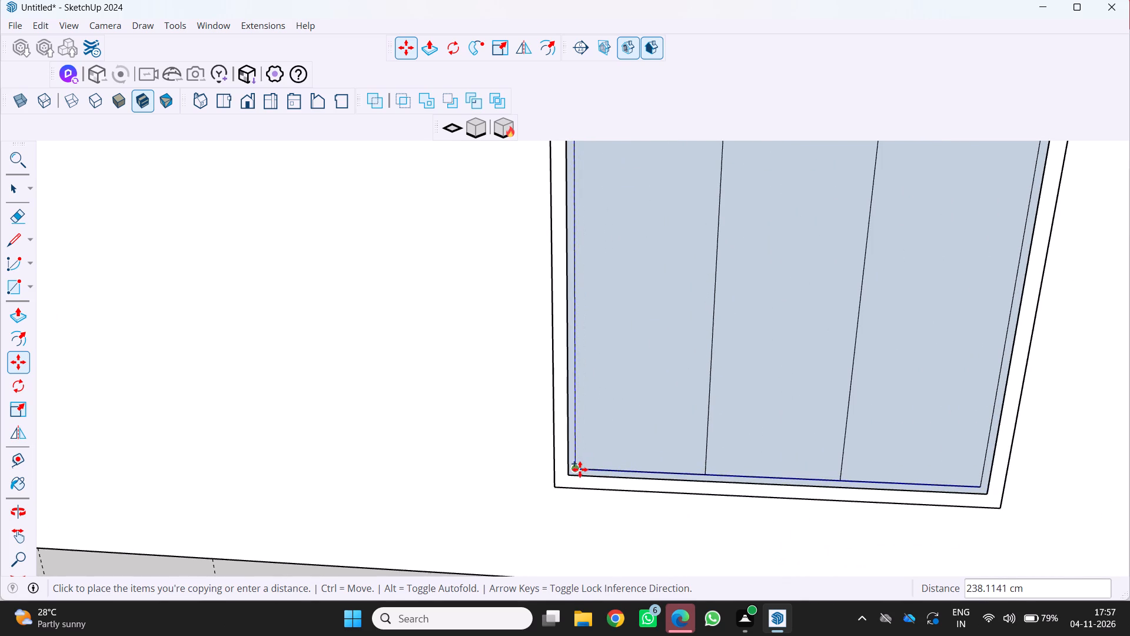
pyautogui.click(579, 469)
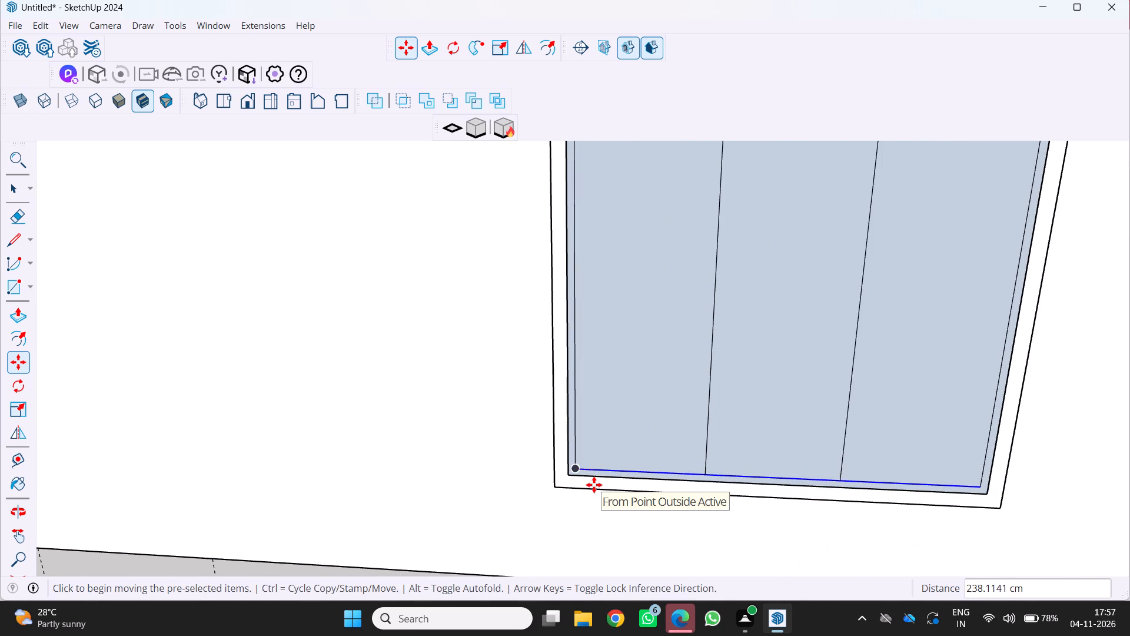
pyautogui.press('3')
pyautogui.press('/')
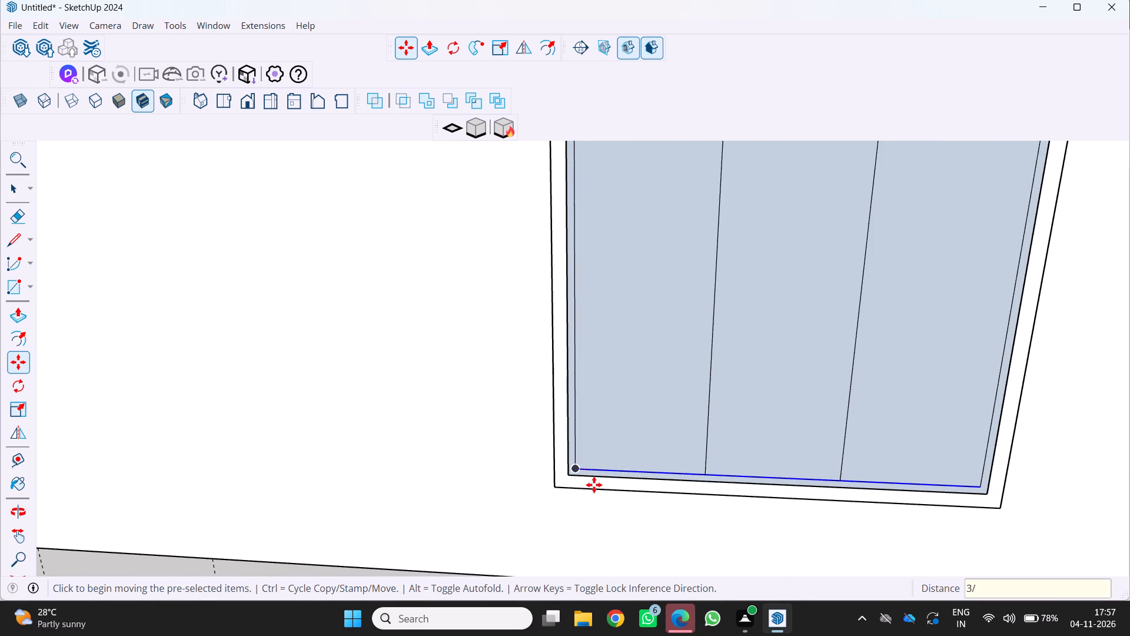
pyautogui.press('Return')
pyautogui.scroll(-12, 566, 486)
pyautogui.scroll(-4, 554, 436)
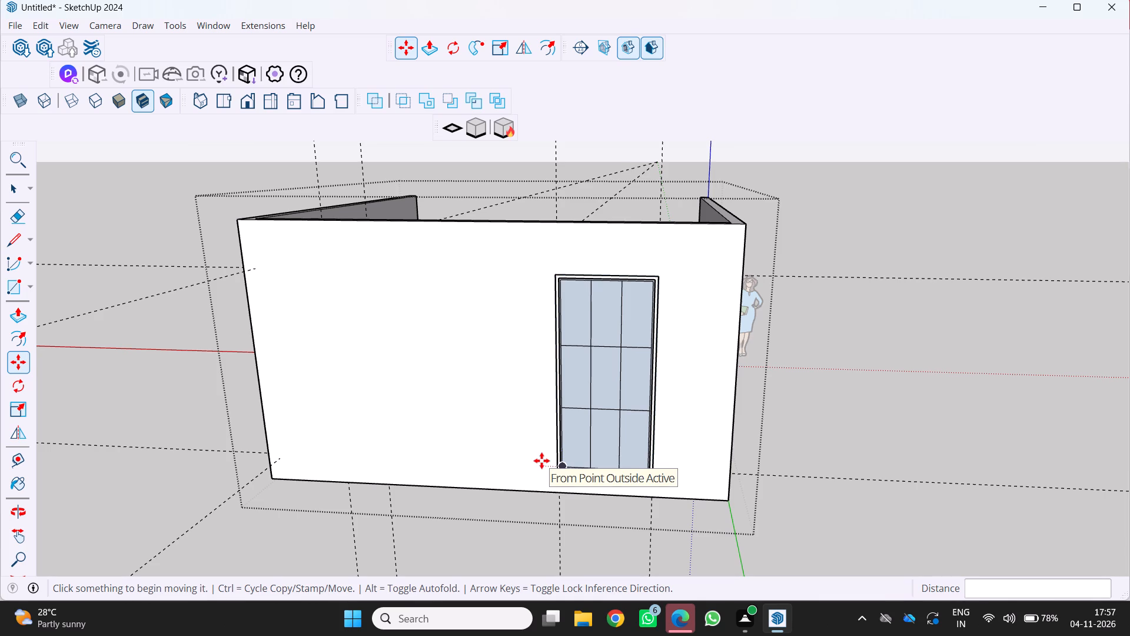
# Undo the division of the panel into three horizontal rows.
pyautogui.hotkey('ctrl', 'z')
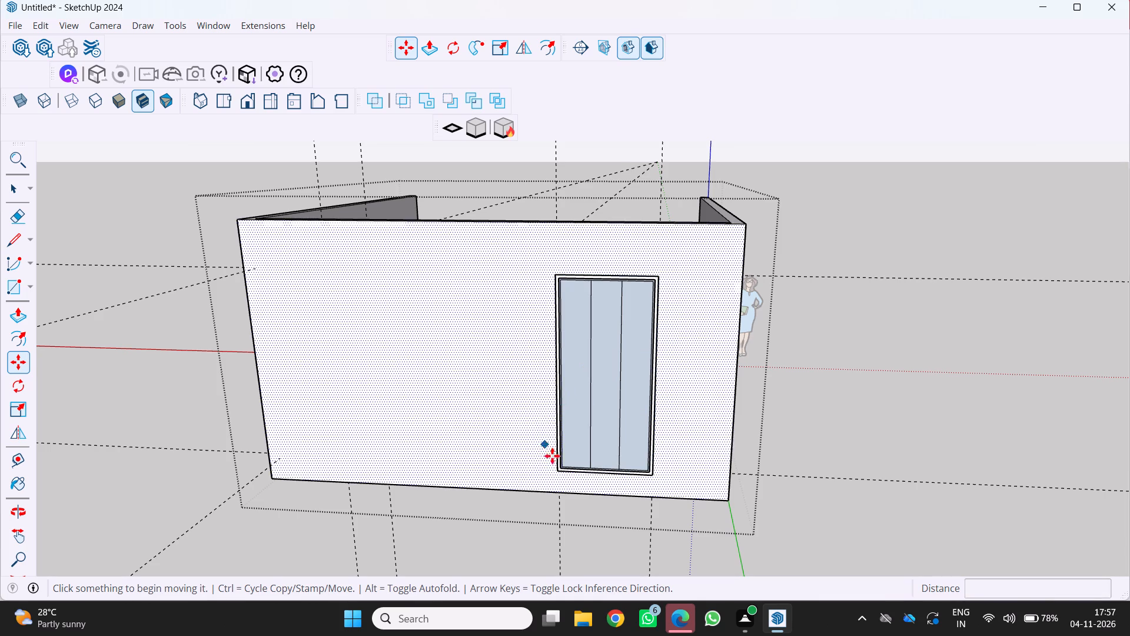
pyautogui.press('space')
# Examine the three-strip panel and its fit in the room's outer wall from several angles and distances.
pyautogui.scroll(4, 577, 419)
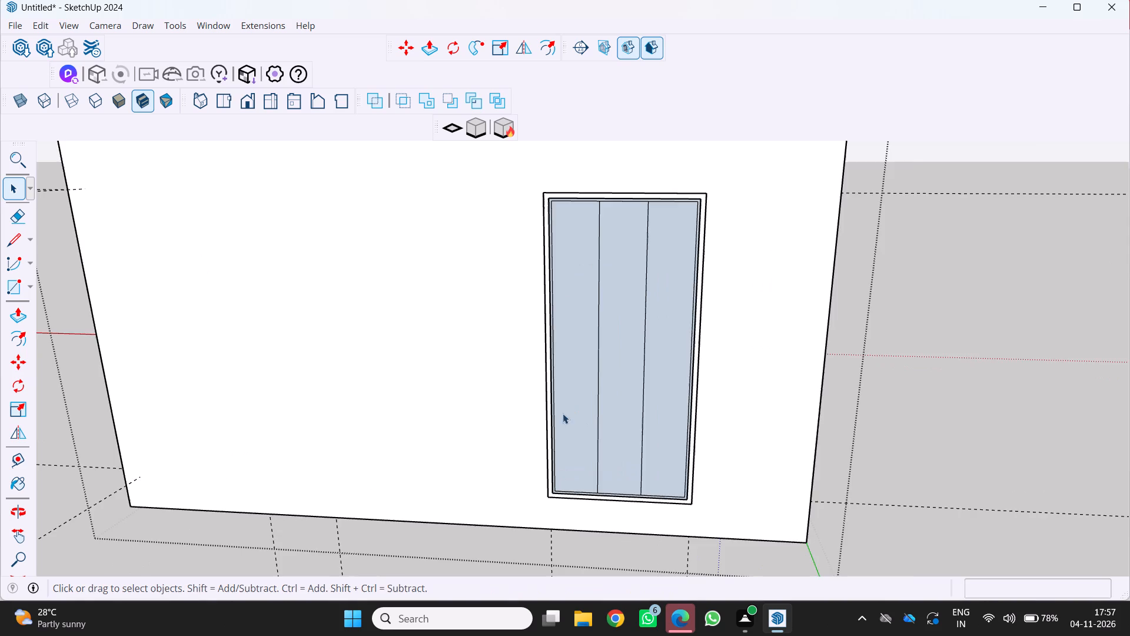
pyautogui.scroll(4, 563, 413)
pyautogui.moveTo(537, 452); pyautogui.dragTo(670, 411, button='middle')
pyautogui.scroll(-6, 660, 396)
pyautogui.moveTo(632, 403); pyautogui.dragTo(620, 402, button='middle')
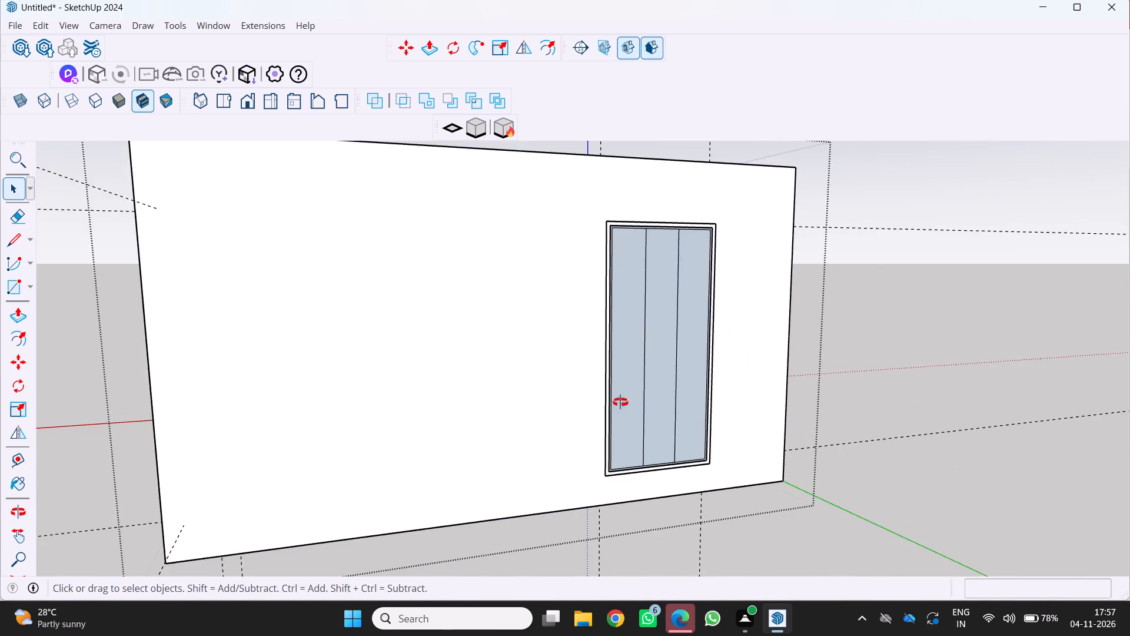
pyautogui.moveTo(620, 402); pyautogui.dragTo(536, 365, button='middle')
pyautogui.scroll(-1, 520, 290)
pyautogui.keyDown('shift'); pyautogui.moveTo(520, 296); pyautogui.dragTo(521, 413, button='middle'); pyautogui.keyUp('shift')
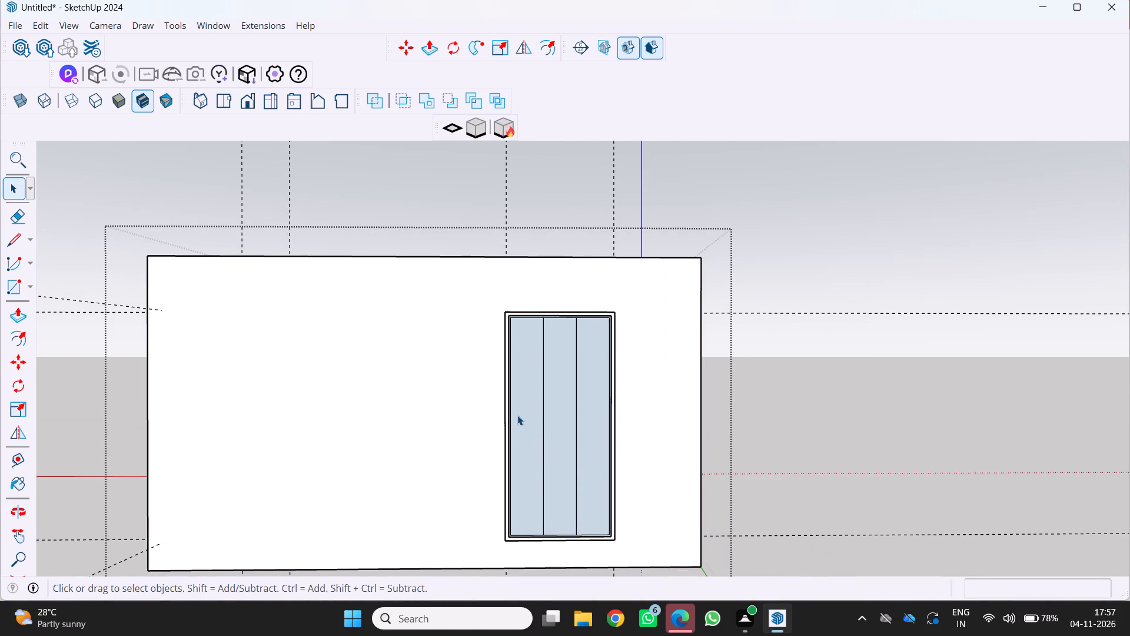
pyautogui.scroll(-2, 517, 419)
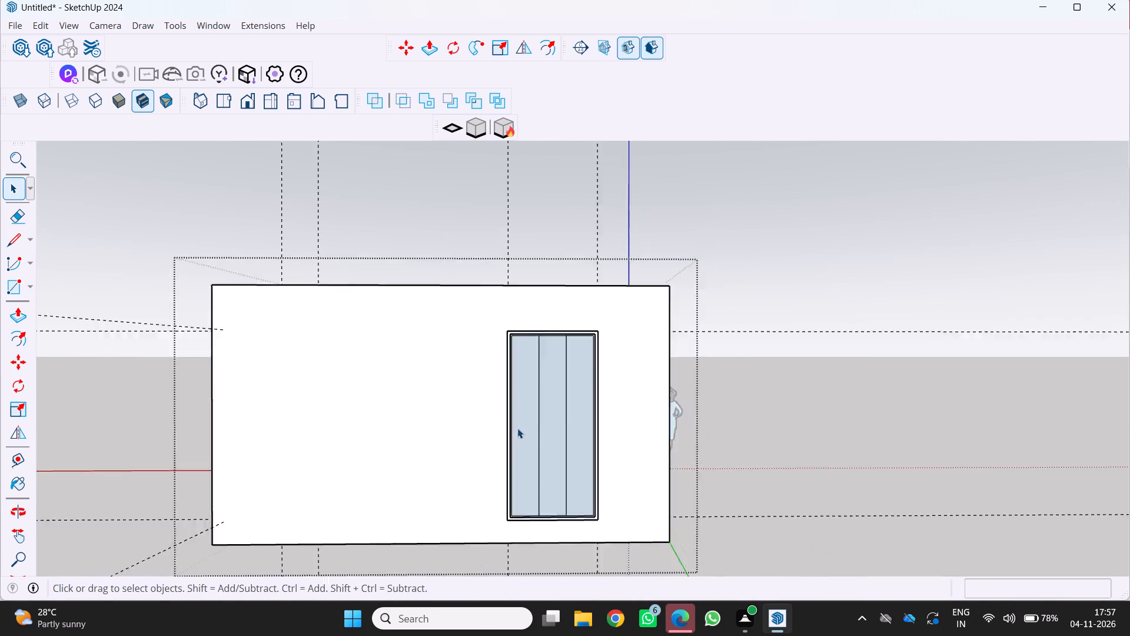
pyautogui.scroll(-8, 517, 428)
pyautogui.moveTo(447, 434); pyautogui.dragTo(378, 428, button='middle')
pyautogui.middleClick(378, 428)
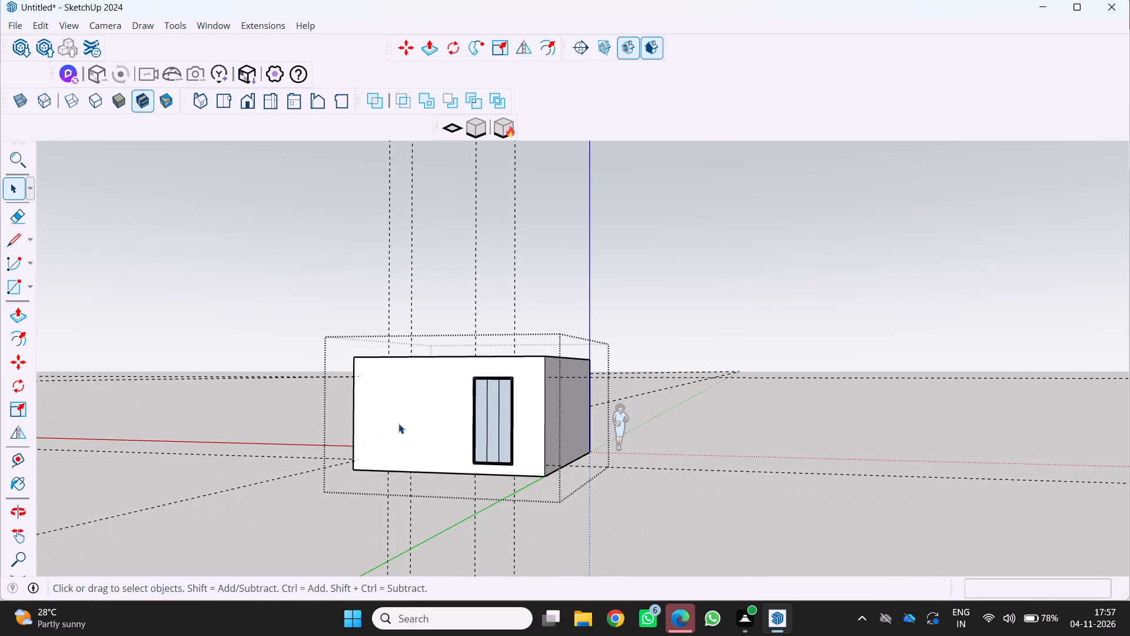
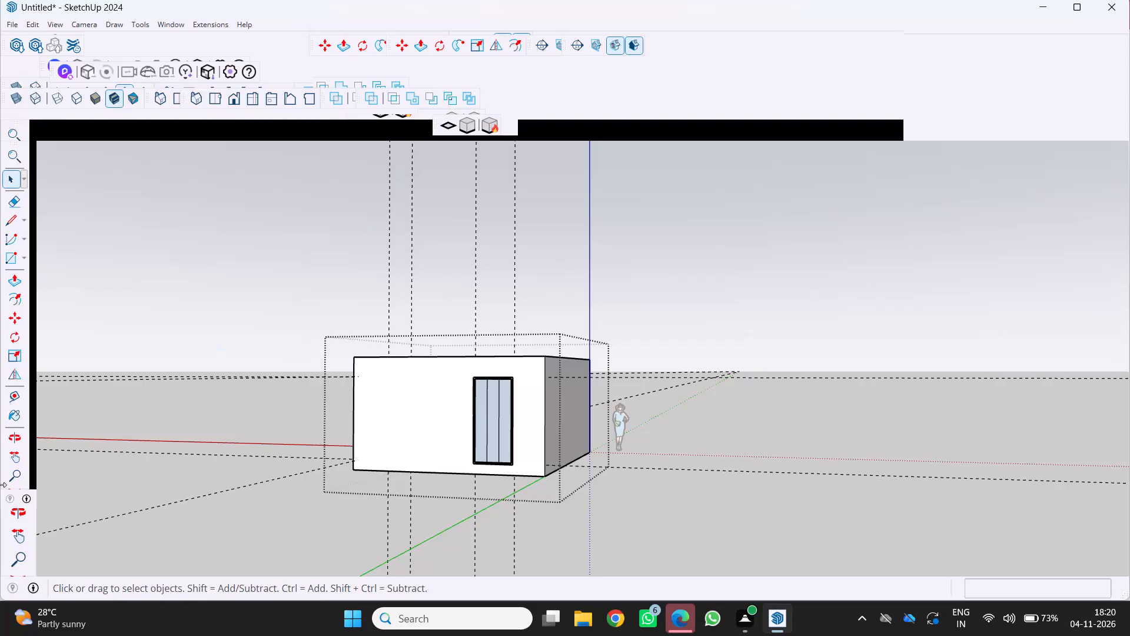
# Examine the three-strip panel in the room's outer wall from a distance, from above and up close at its top edge.
pyautogui.scroll(-4, 0, 535)
pyautogui.scroll(-3, 510, 344)
pyautogui.moveTo(510, 346); pyautogui.dragTo(658, 424, button='middle')
pyautogui.middleClick(660, 424)
pyautogui.scroll(-4, 610, 417)
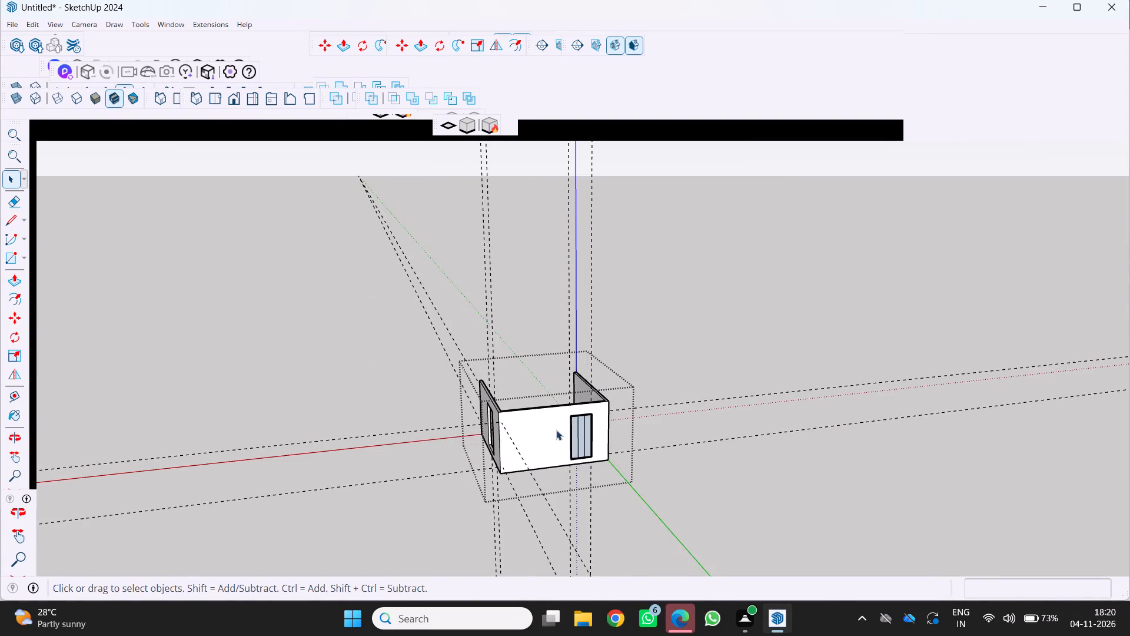
pyautogui.moveTo(556, 430); pyautogui.dragTo(490, 418, button='middle')
pyautogui.scroll(11, 495, 418)
pyautogui.scroll(2, 560, 416)
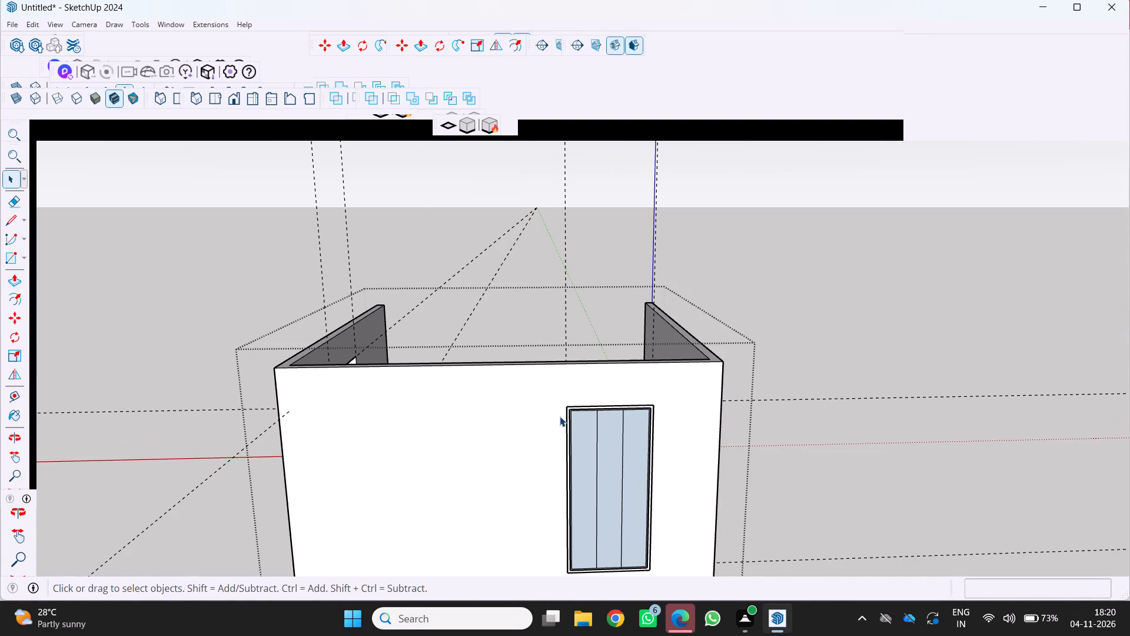
pyautogui.scroll(9, 576, 432)
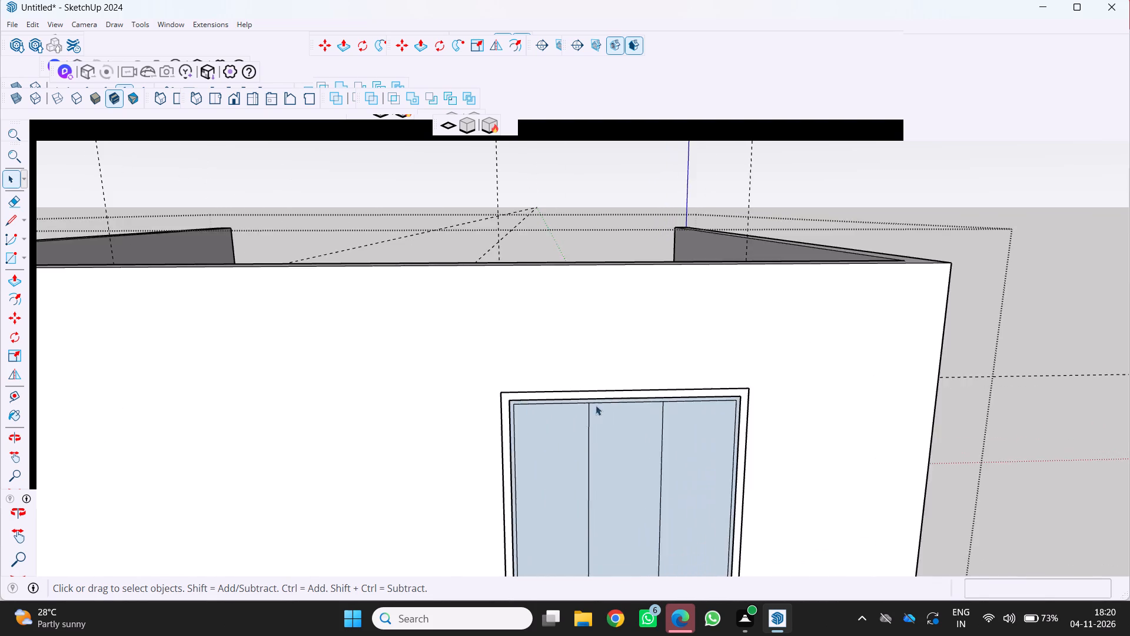
pyautogui.scroll(3, 596, 405)
pyautogui.scroll(3, 526, 424)
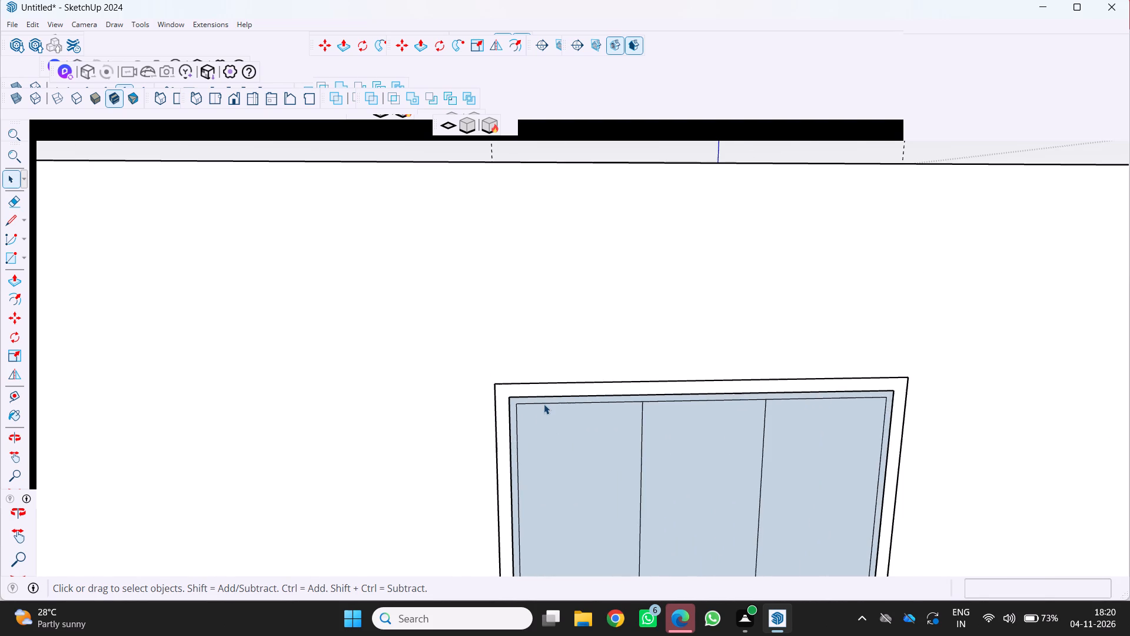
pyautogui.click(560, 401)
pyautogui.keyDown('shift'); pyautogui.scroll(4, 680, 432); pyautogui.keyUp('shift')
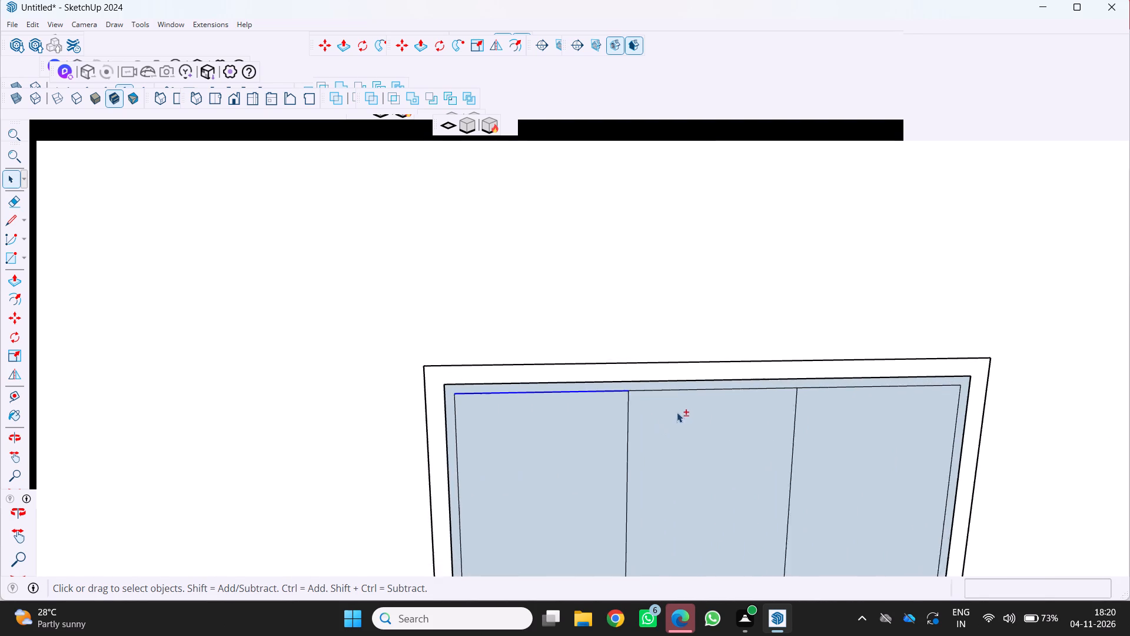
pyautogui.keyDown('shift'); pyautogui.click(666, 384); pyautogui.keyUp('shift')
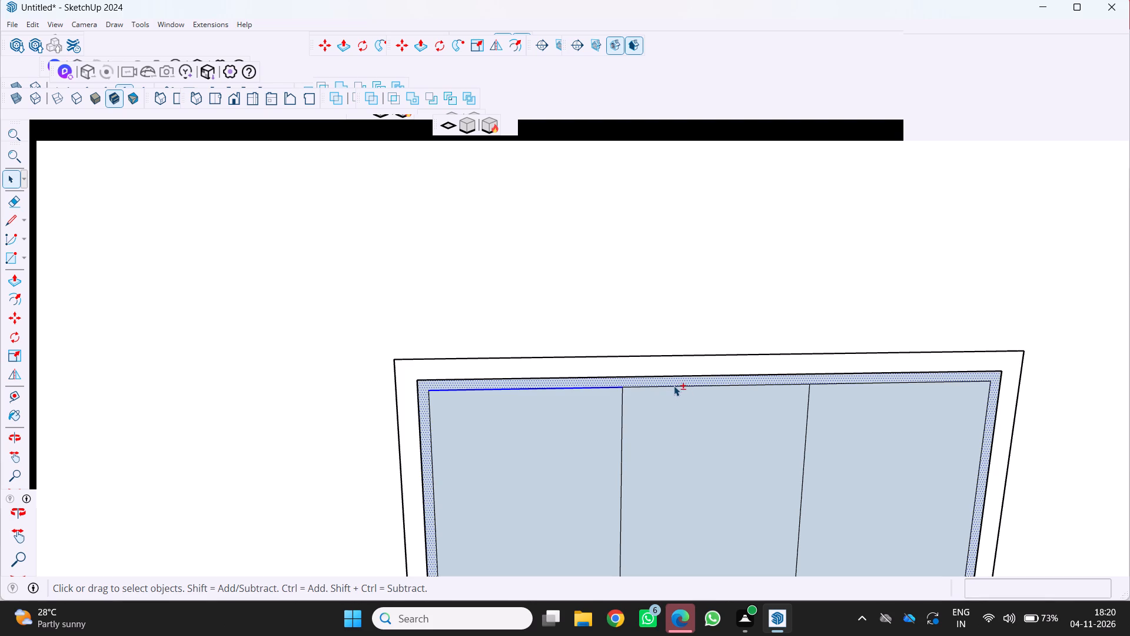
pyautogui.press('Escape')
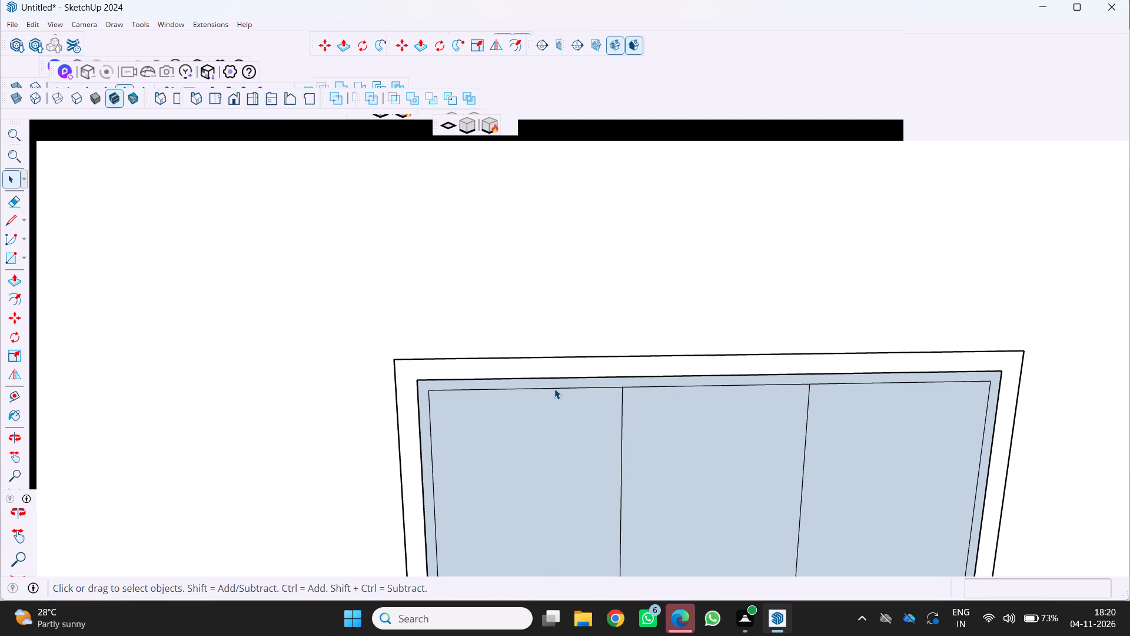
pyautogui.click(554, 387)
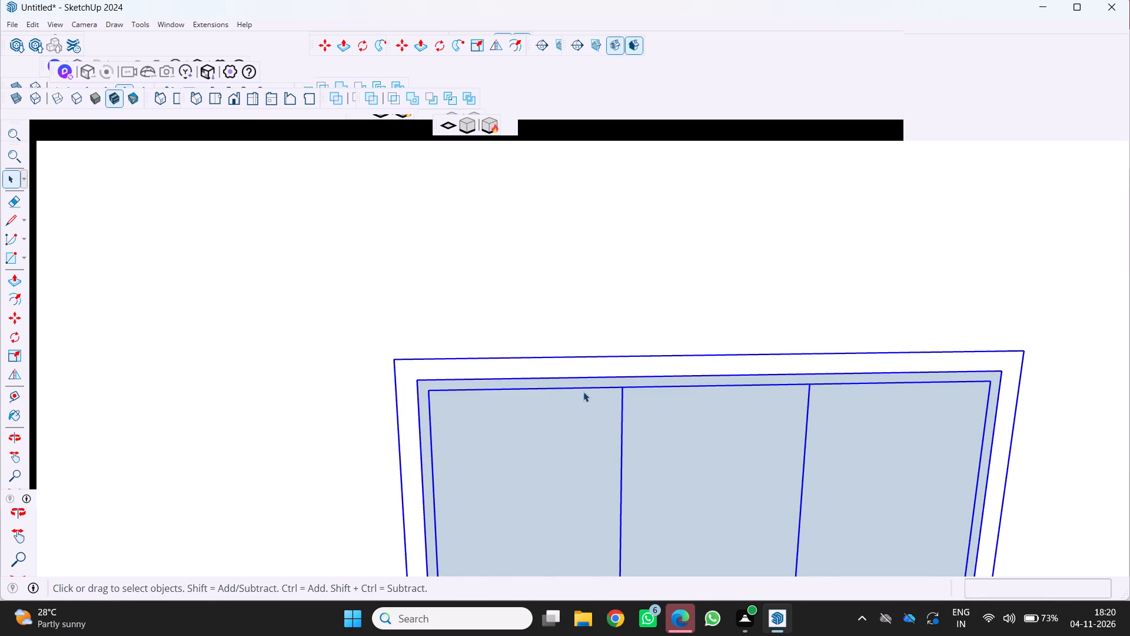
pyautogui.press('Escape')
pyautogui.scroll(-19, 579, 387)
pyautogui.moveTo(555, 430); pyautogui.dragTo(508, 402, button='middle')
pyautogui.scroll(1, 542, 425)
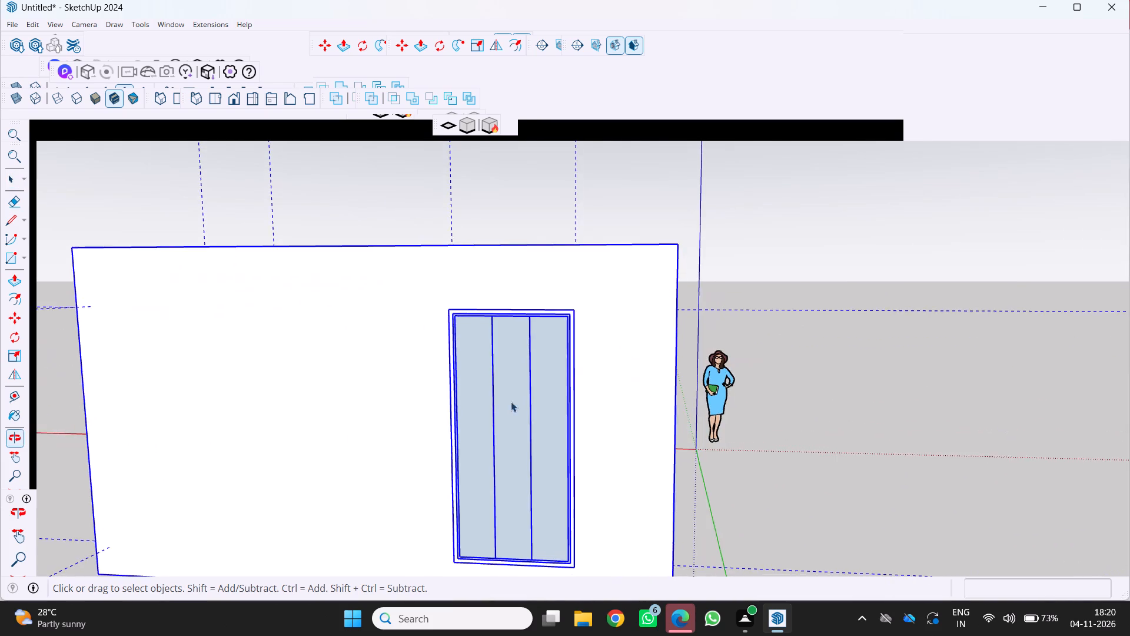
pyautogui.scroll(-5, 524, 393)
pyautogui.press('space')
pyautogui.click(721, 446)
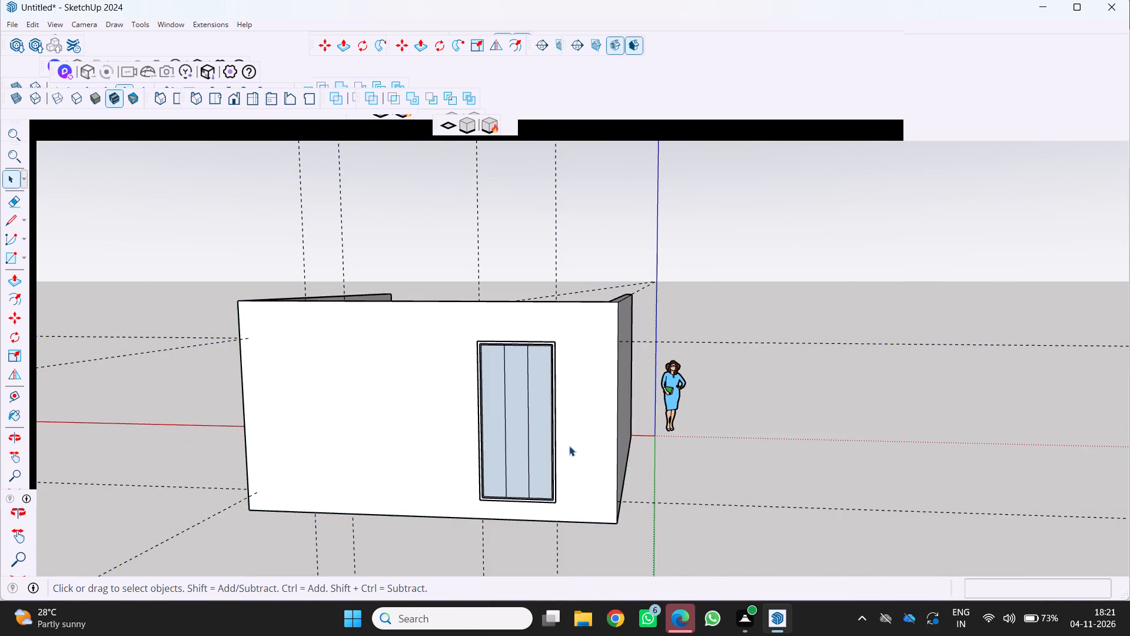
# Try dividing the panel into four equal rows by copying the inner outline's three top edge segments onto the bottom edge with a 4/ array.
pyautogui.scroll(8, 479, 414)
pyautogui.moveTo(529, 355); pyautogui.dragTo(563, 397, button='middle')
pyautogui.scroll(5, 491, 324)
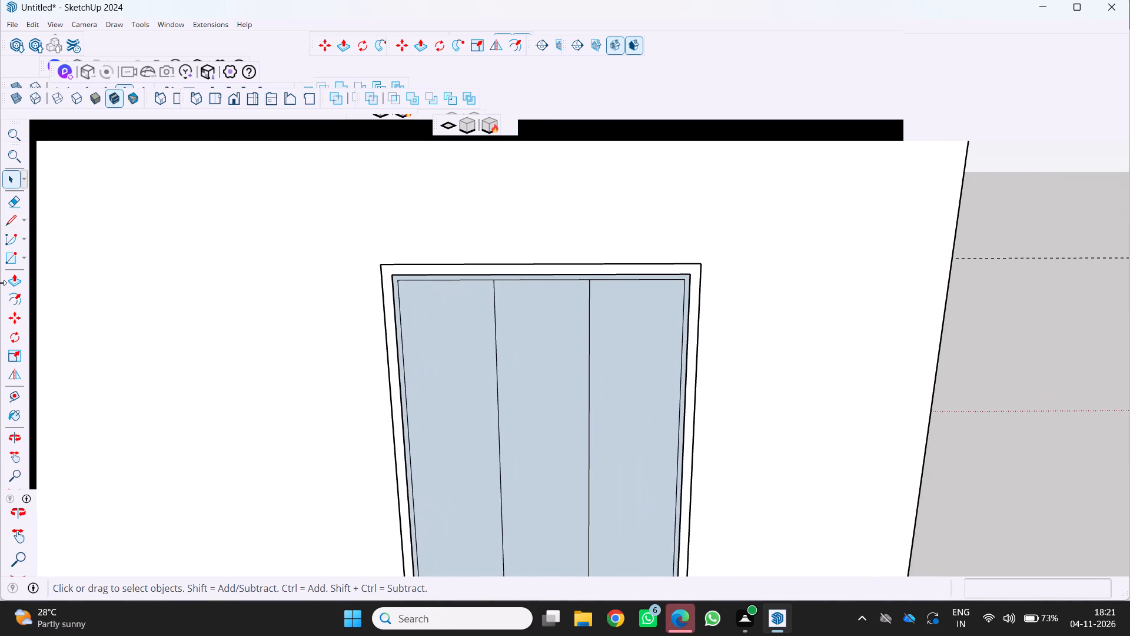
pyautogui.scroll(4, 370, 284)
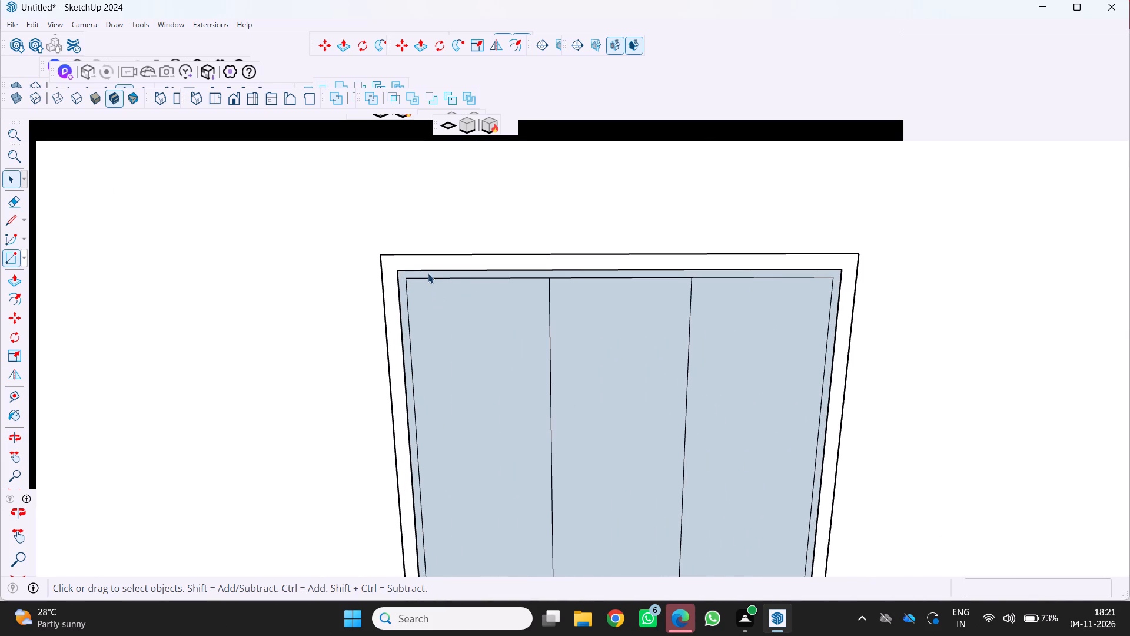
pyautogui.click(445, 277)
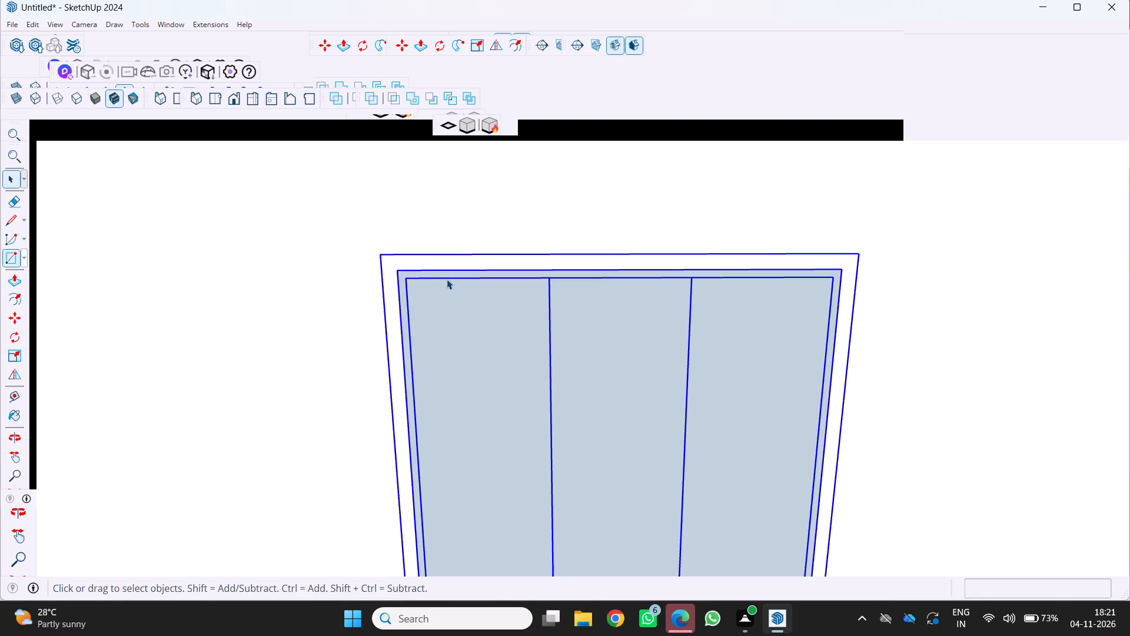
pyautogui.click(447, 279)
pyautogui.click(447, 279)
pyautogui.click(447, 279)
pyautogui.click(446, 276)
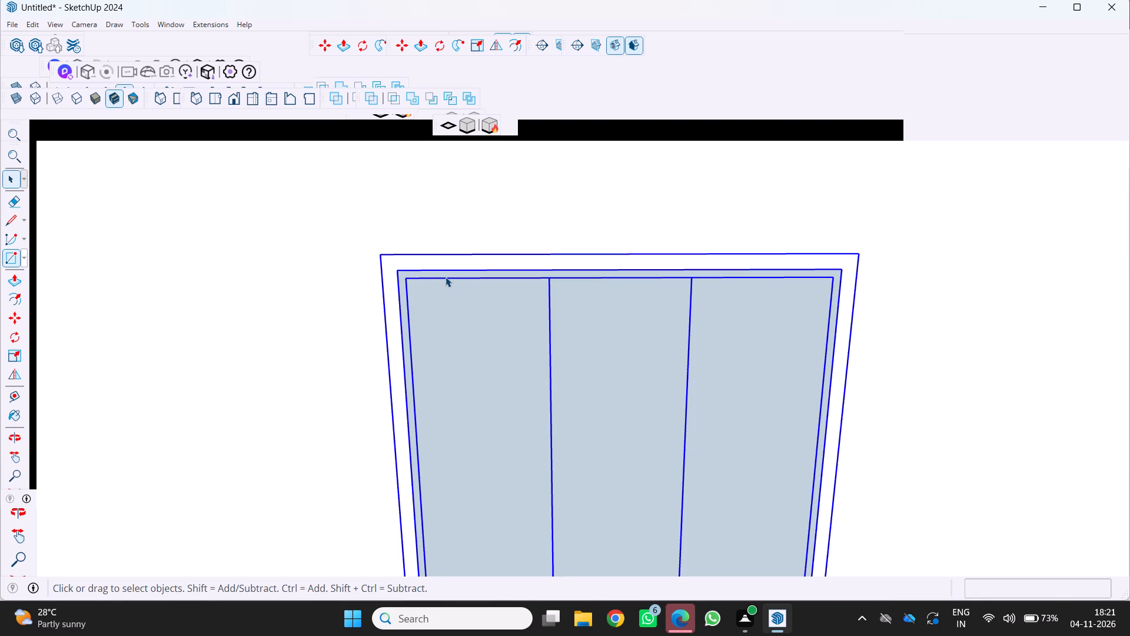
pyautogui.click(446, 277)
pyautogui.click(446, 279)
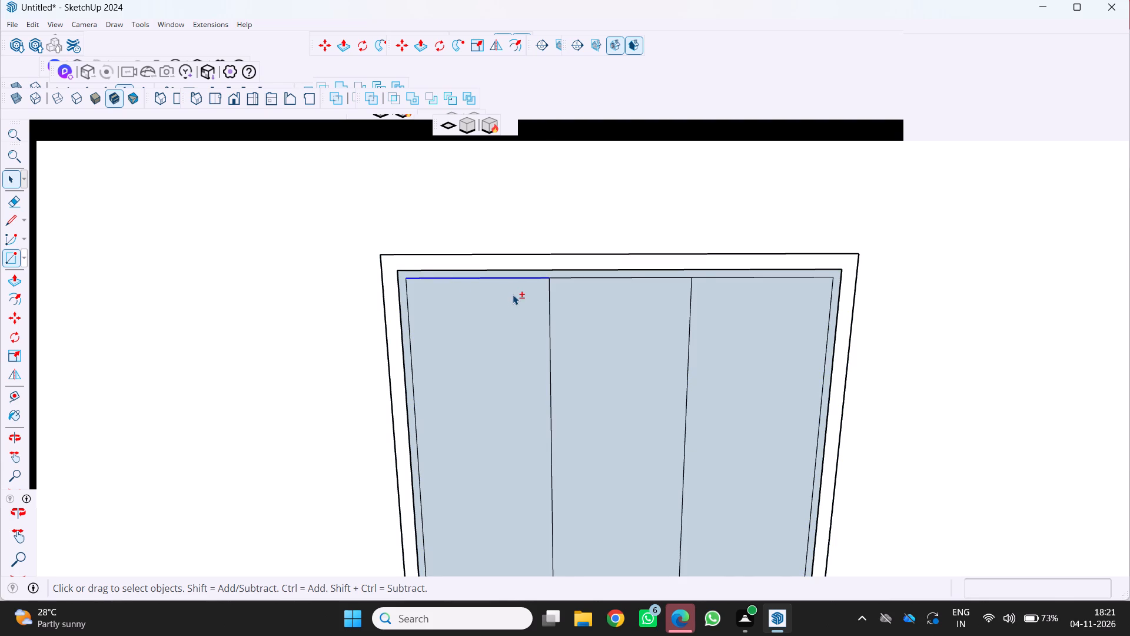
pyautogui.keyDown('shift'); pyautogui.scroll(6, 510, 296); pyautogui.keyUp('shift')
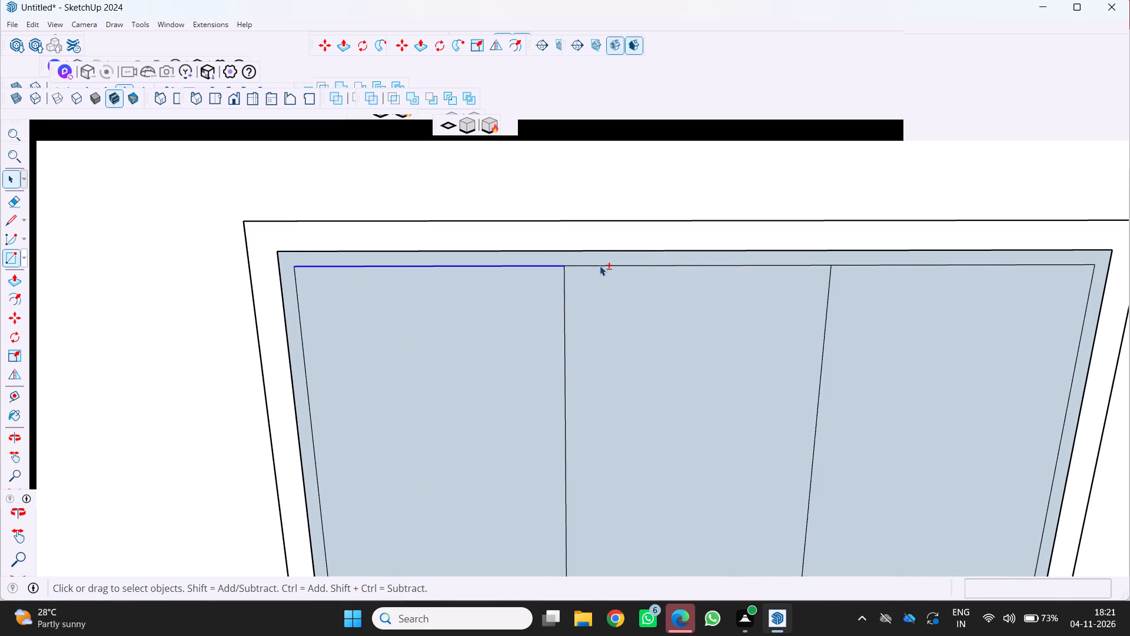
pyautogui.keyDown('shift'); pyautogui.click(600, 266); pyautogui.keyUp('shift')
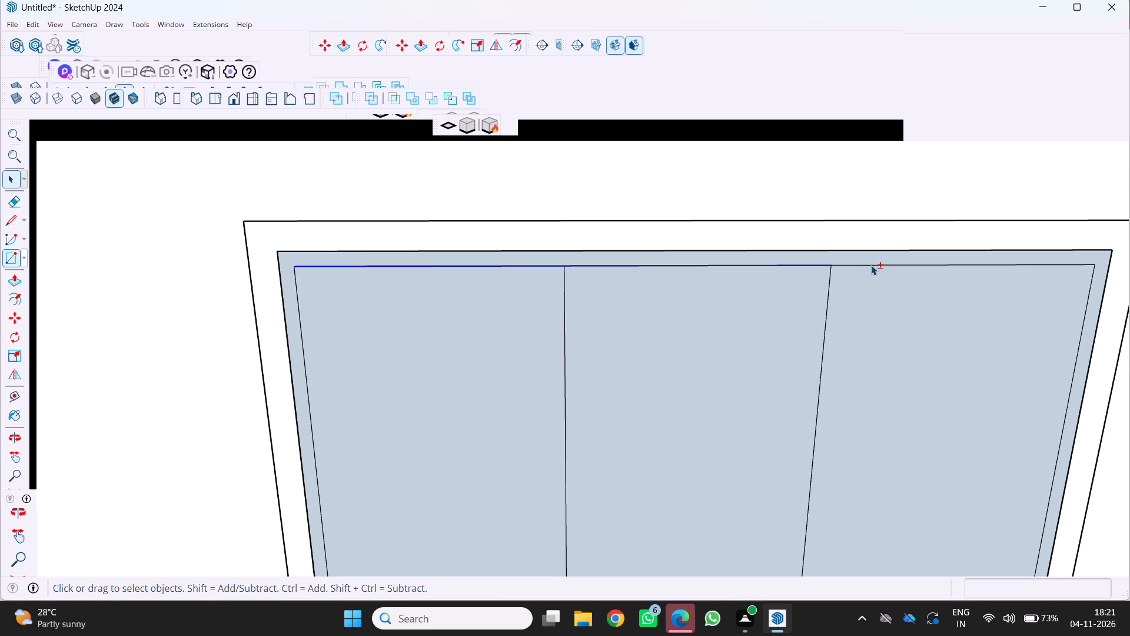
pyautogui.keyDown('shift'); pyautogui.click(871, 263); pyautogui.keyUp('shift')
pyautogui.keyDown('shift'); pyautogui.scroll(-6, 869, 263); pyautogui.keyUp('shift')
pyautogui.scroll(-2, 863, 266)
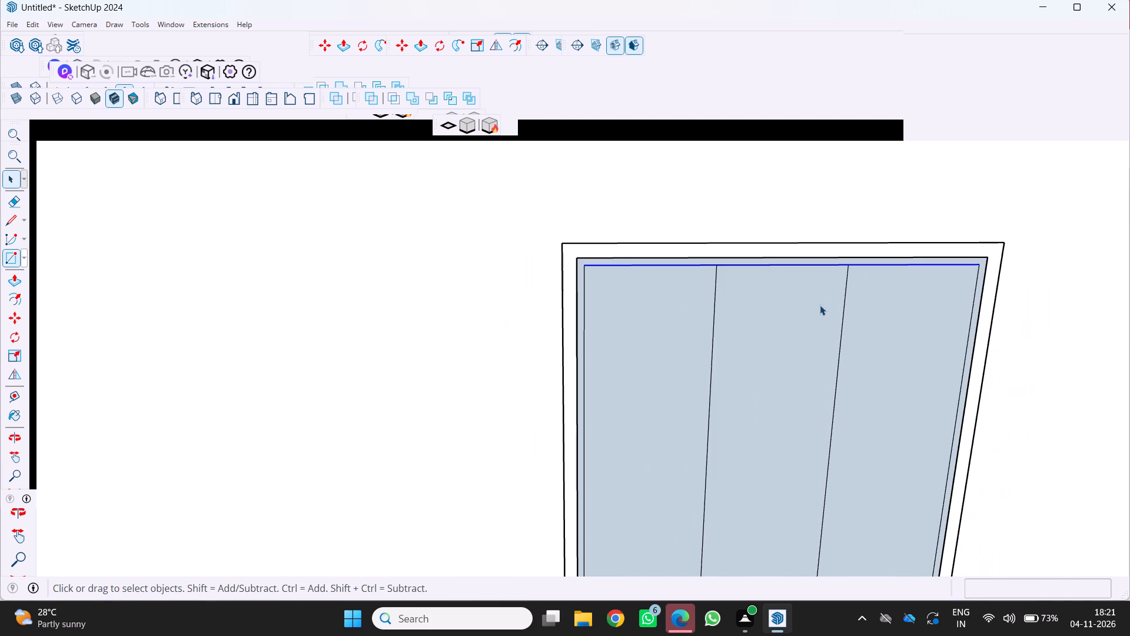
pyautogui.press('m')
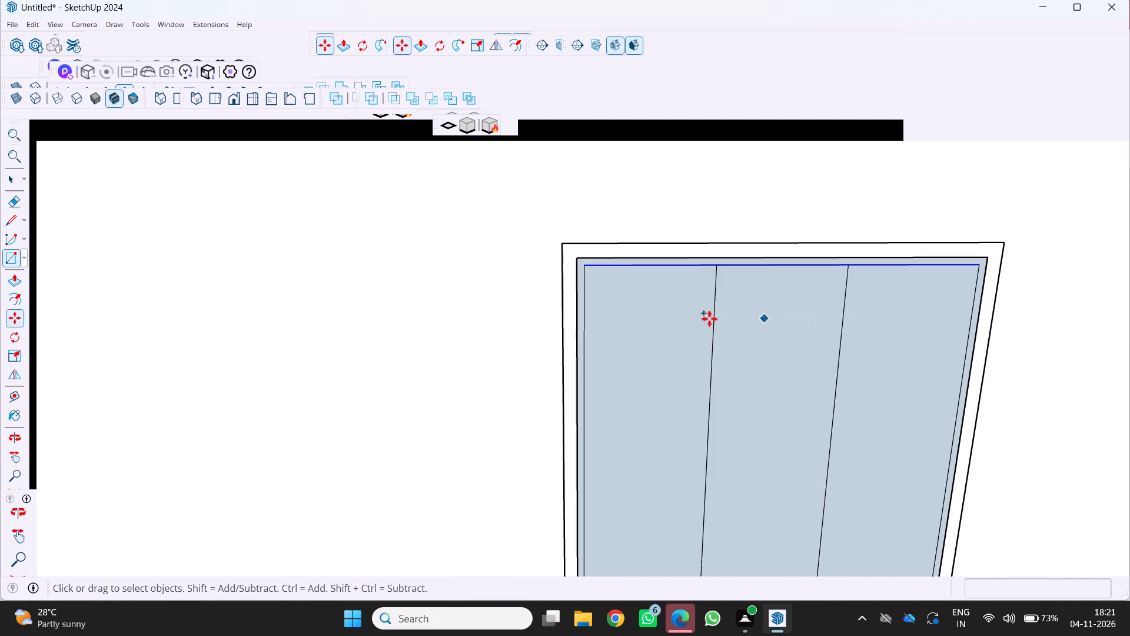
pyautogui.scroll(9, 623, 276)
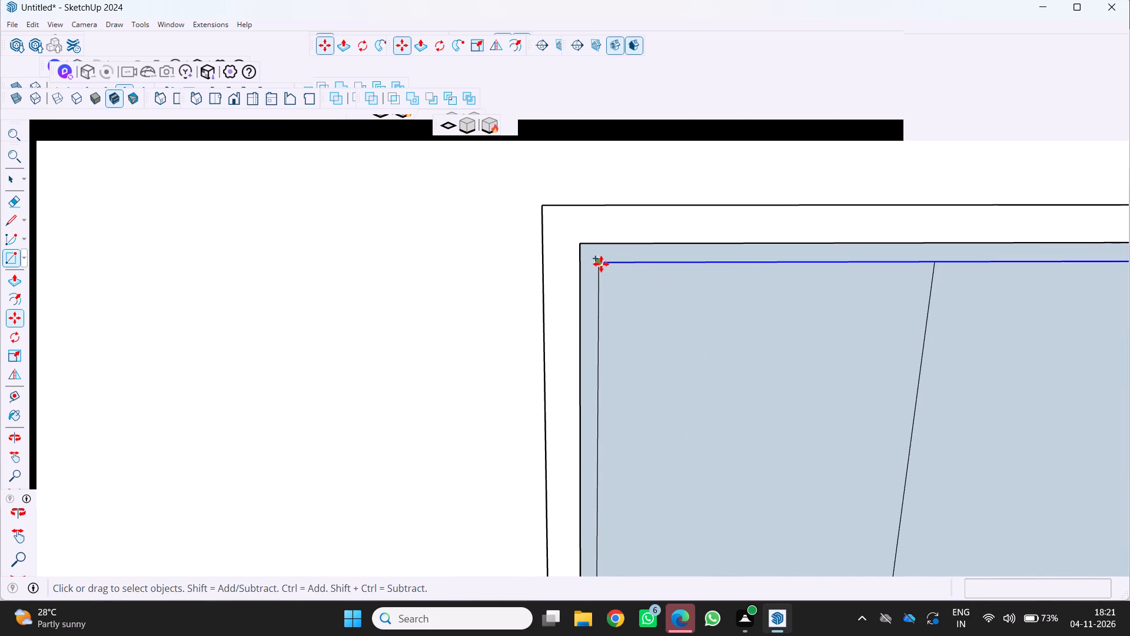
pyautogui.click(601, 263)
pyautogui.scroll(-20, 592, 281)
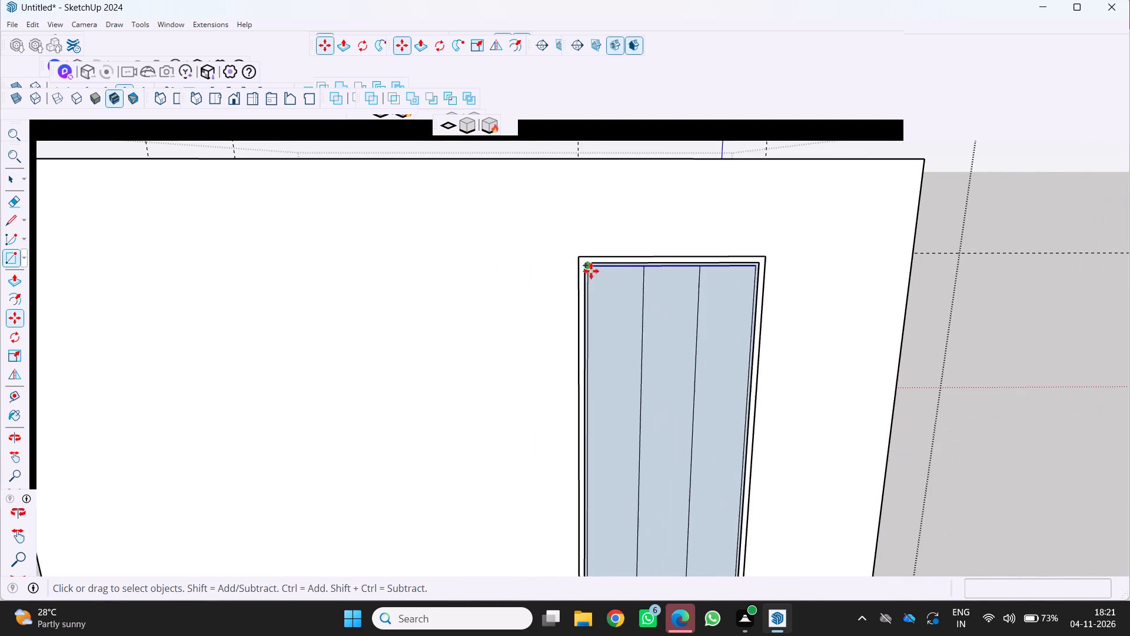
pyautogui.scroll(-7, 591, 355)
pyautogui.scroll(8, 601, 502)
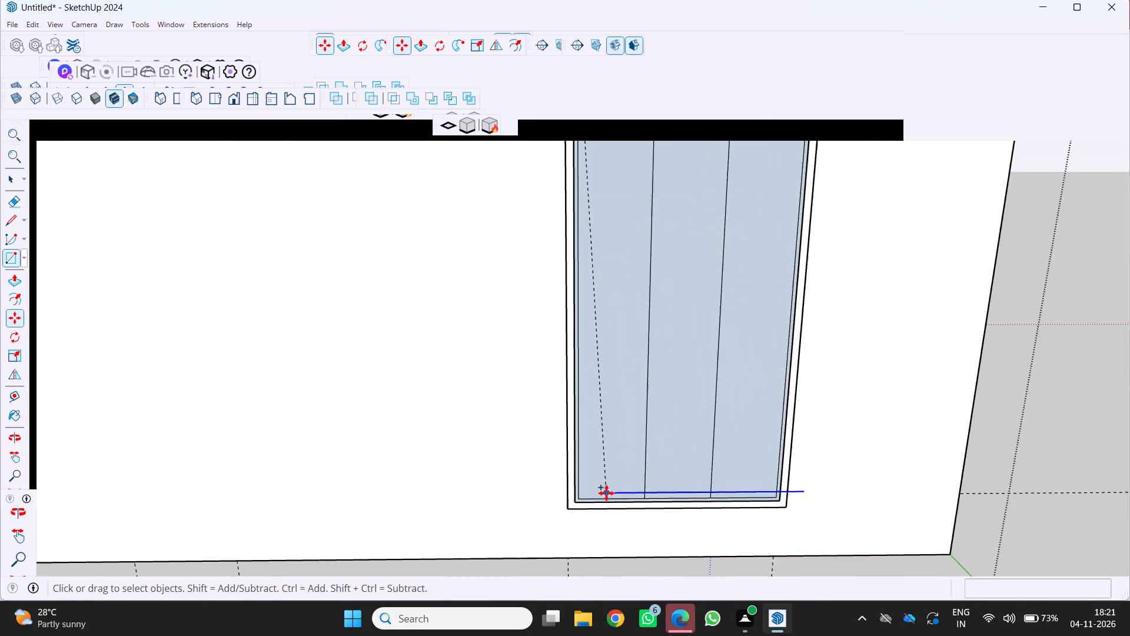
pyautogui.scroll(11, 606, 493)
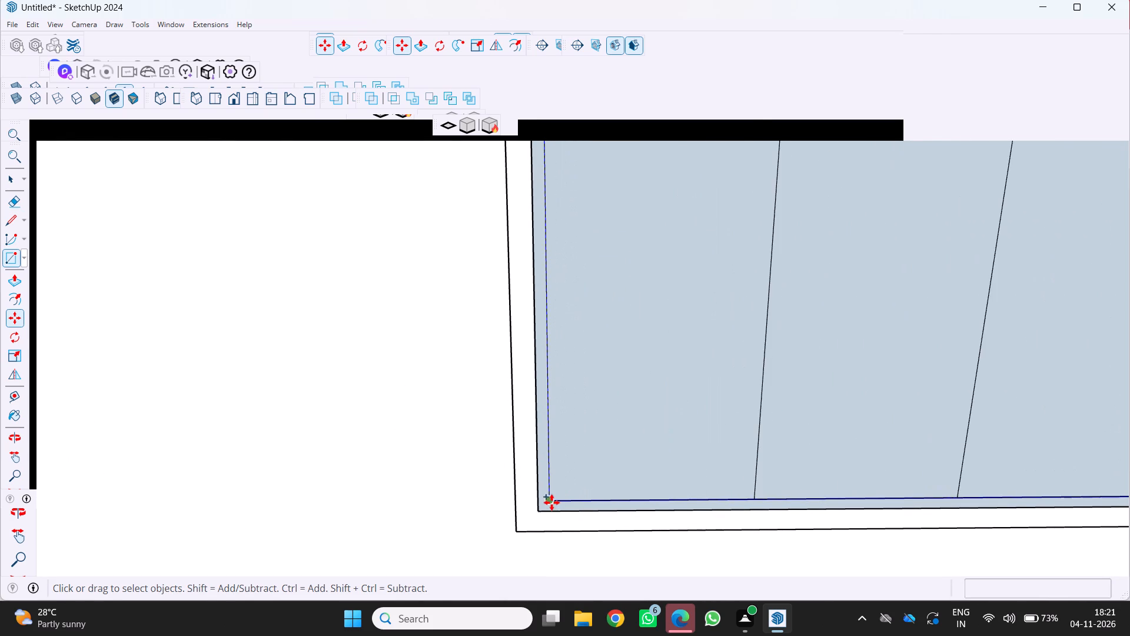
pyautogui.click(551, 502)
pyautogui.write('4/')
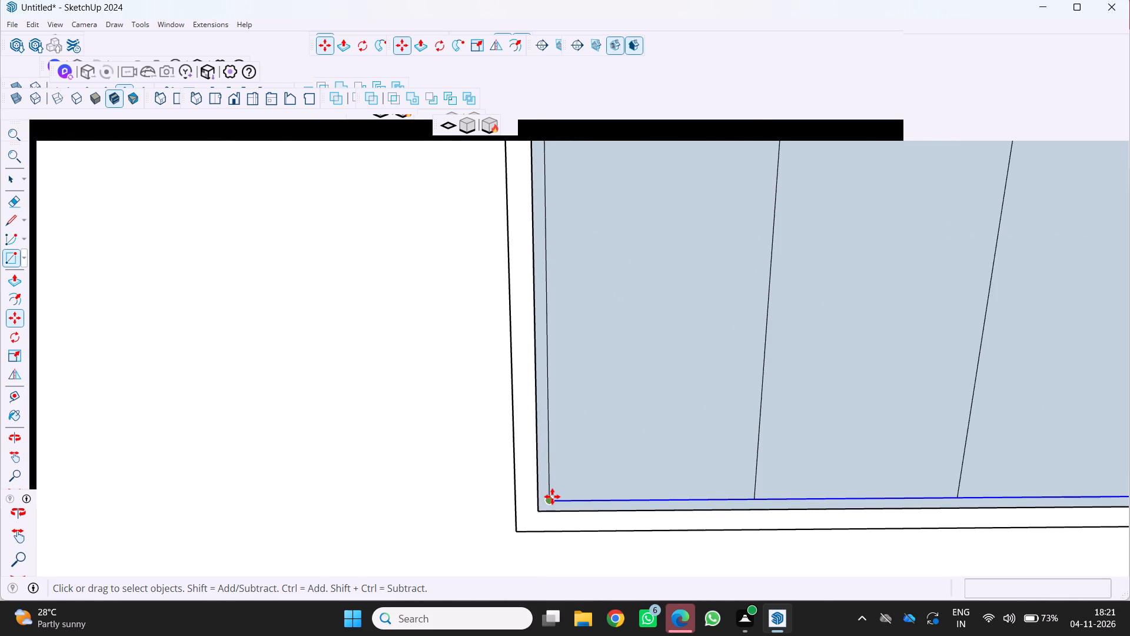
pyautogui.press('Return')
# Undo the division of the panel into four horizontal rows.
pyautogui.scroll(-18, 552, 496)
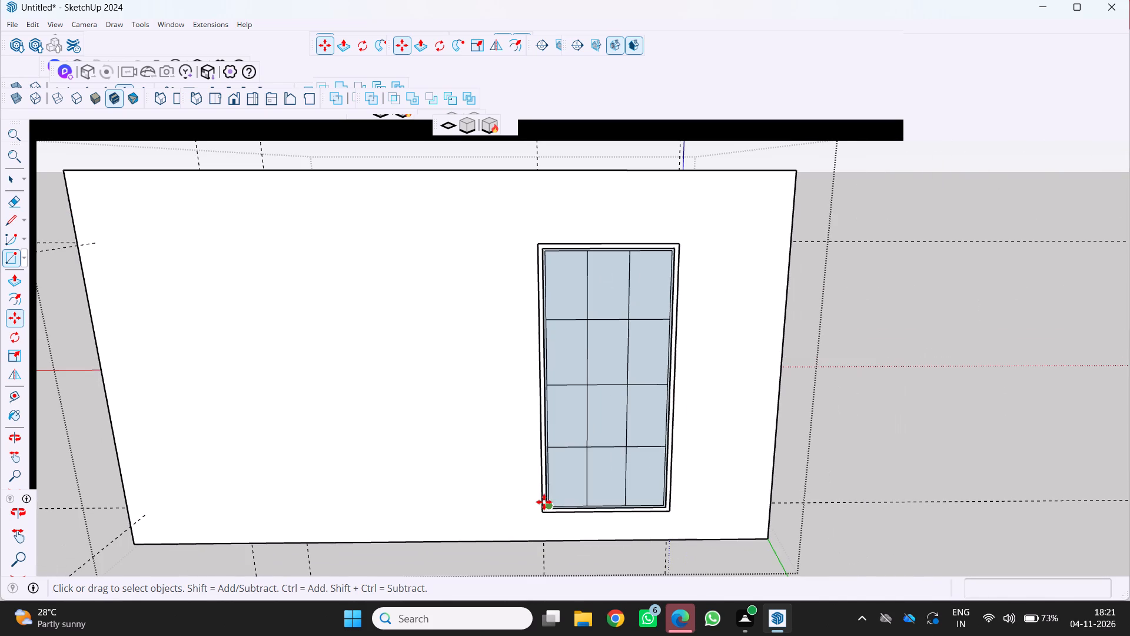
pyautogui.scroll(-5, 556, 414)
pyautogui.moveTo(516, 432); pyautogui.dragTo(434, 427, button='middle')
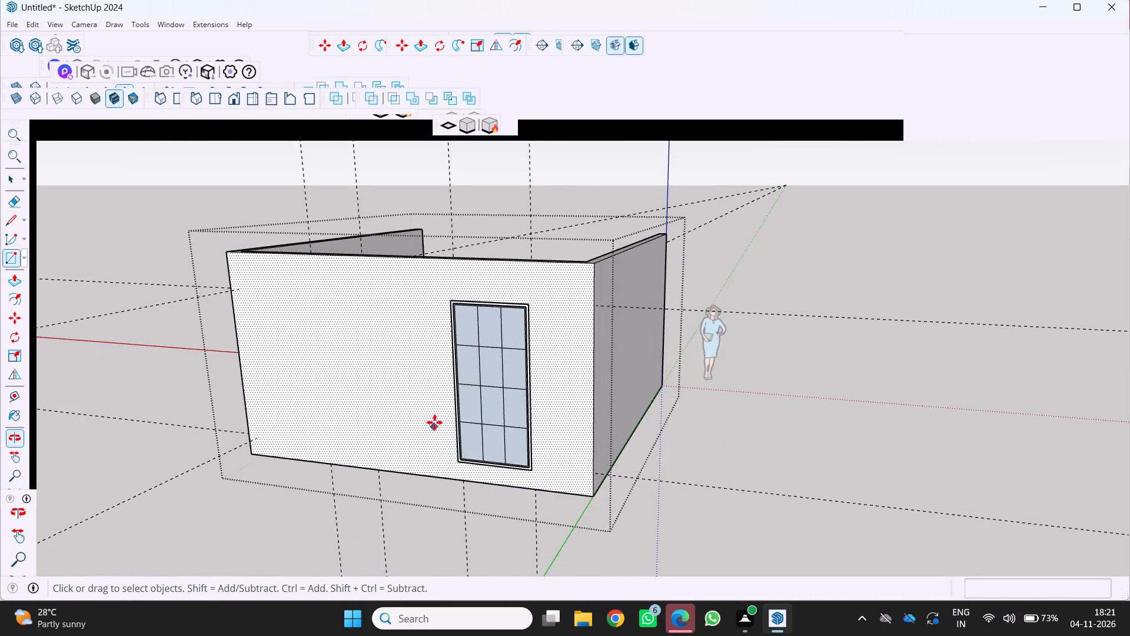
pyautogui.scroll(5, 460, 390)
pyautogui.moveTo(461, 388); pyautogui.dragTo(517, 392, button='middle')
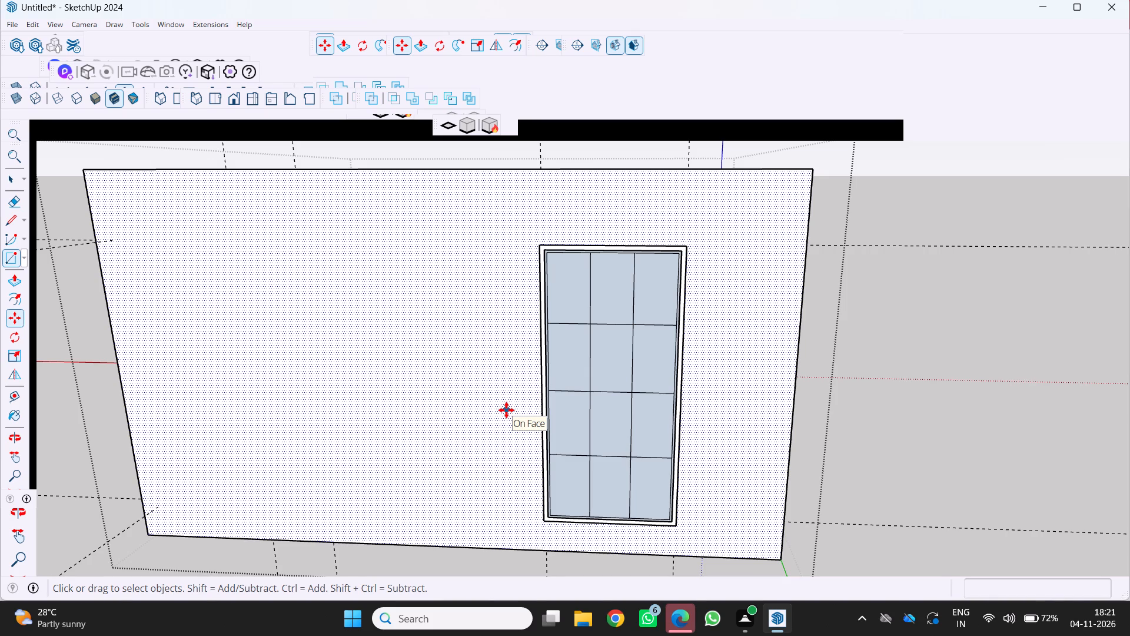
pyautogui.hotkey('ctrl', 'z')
# Divide the panel into five equal rows by copying the inner outline's three top edge segments onto the bottom edge with a 5/ array.
pyautogui.scroll(7, 559, 292)
pyautogui.moveTo(561, 271); pyautogui.dragTo(567, 301, button='middle')
pyautogui.scroll(1, 561, 271)
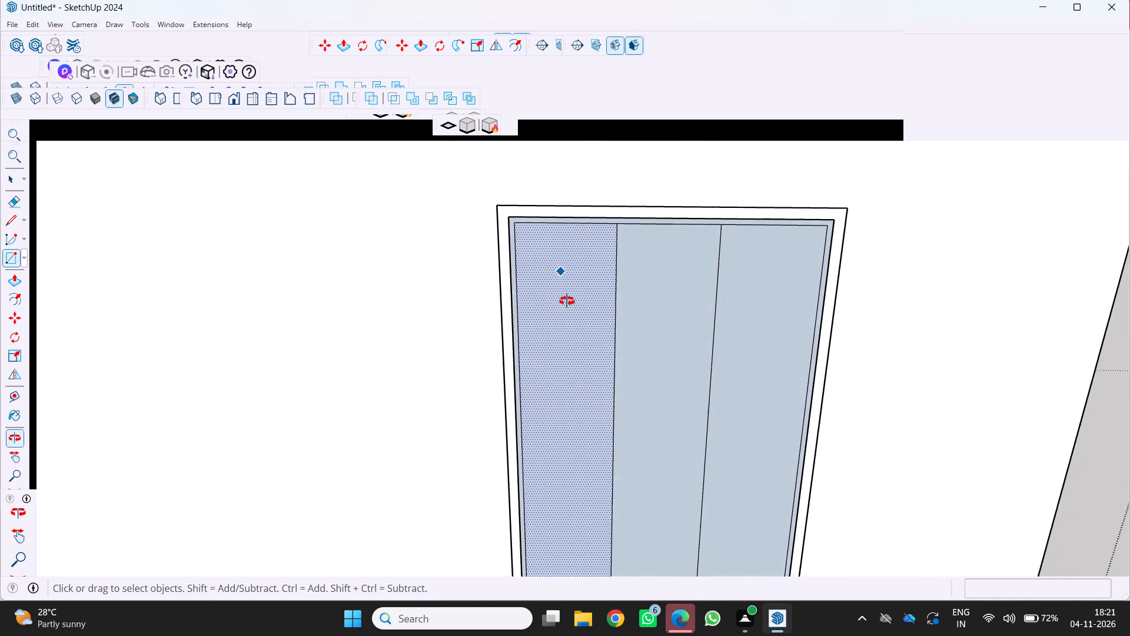
pyautogui.moveTo(567, 301); pyautogui.dragTo(567, 304, button='middle')
pyautogui.press('space')
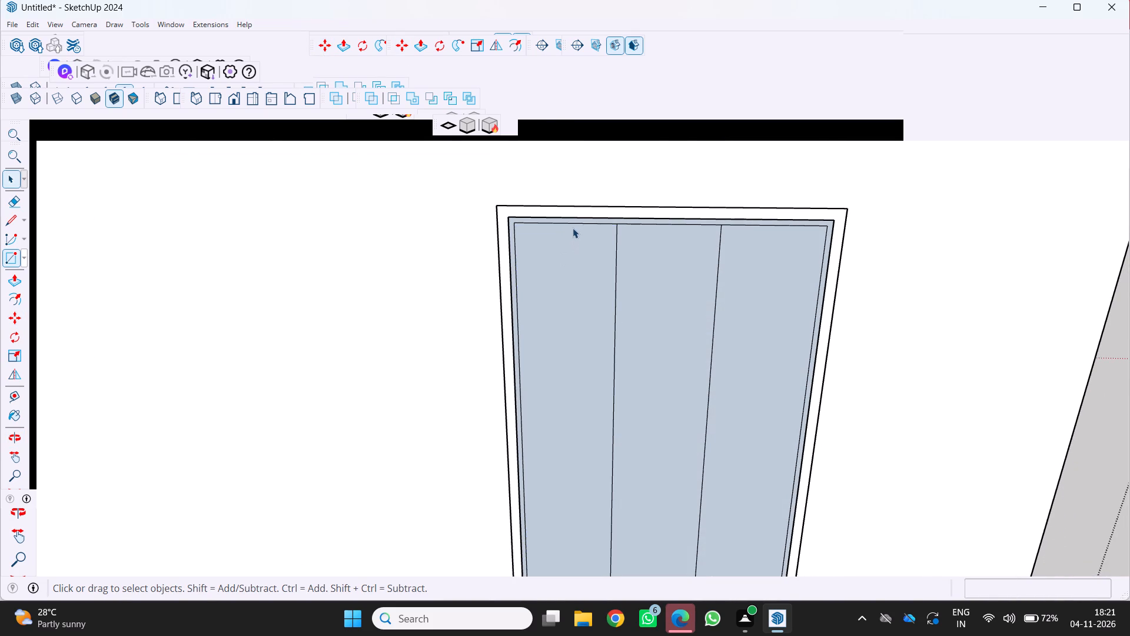
pyautogui.scroll(7, 559, 225)
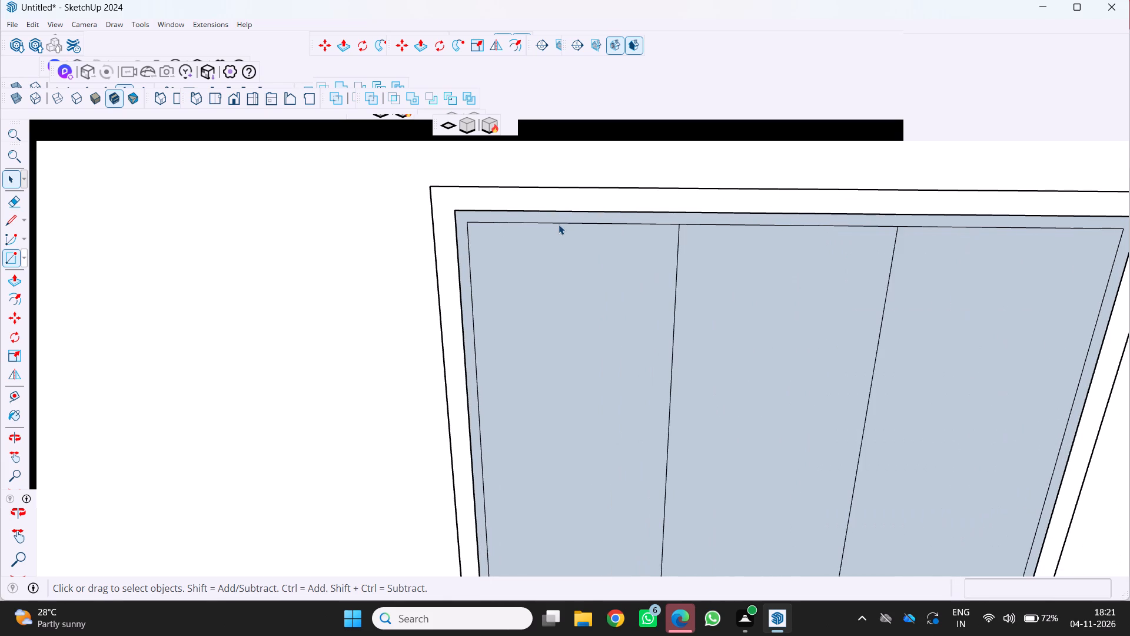
pyautogui.click(559, 221)
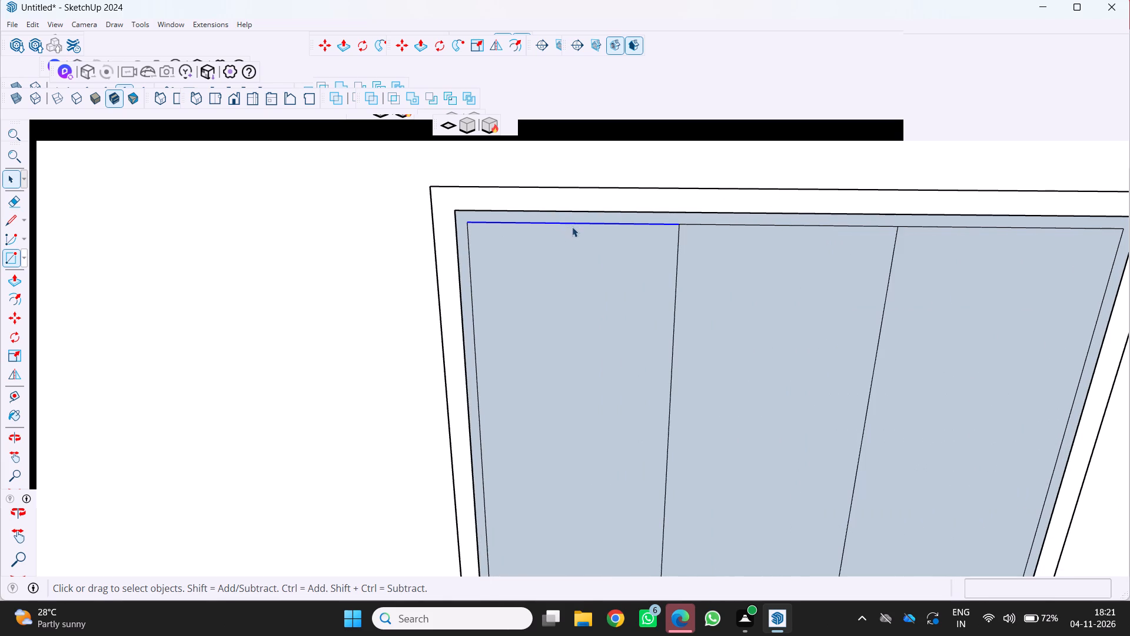
pyautogui.keyDown('shift'); pyautogui.click(715, 223); pyautogui.keyUp('shift')
pyautogui.keyDown('shift'); pyautogui.click(910, 226); pyautogui.keyUp('shift')
pyautogui.keyDown('shift'); pyautogui.scroll(-11, 899, 224); pyautogui.keyUp('shift')
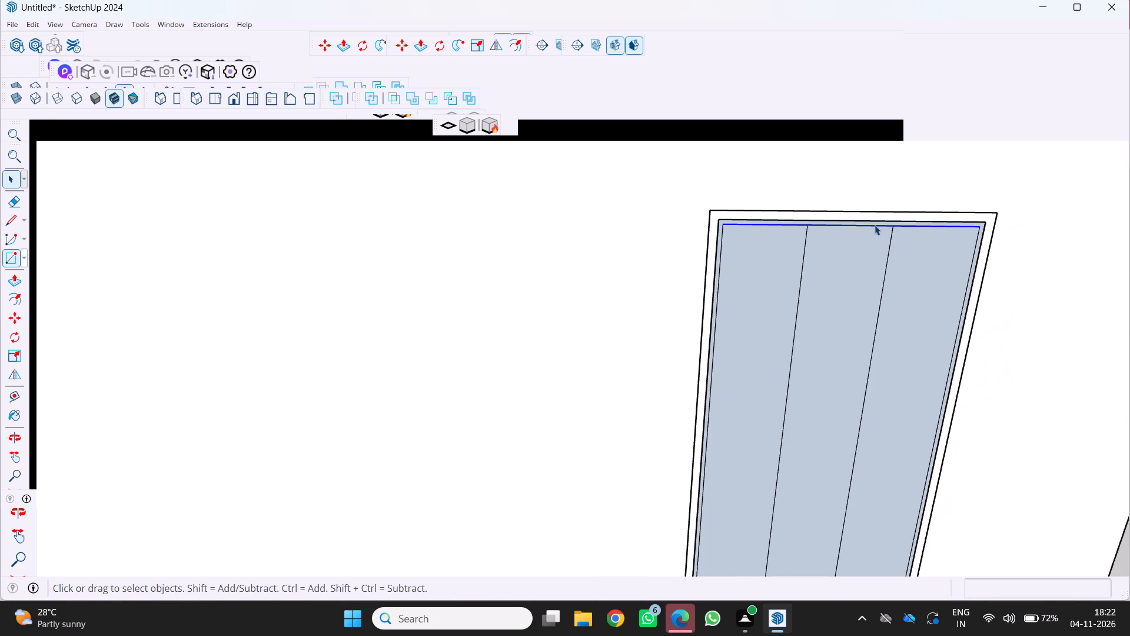
pyautogui.press('m')
pyautogui.scroll(4, 666, 204)
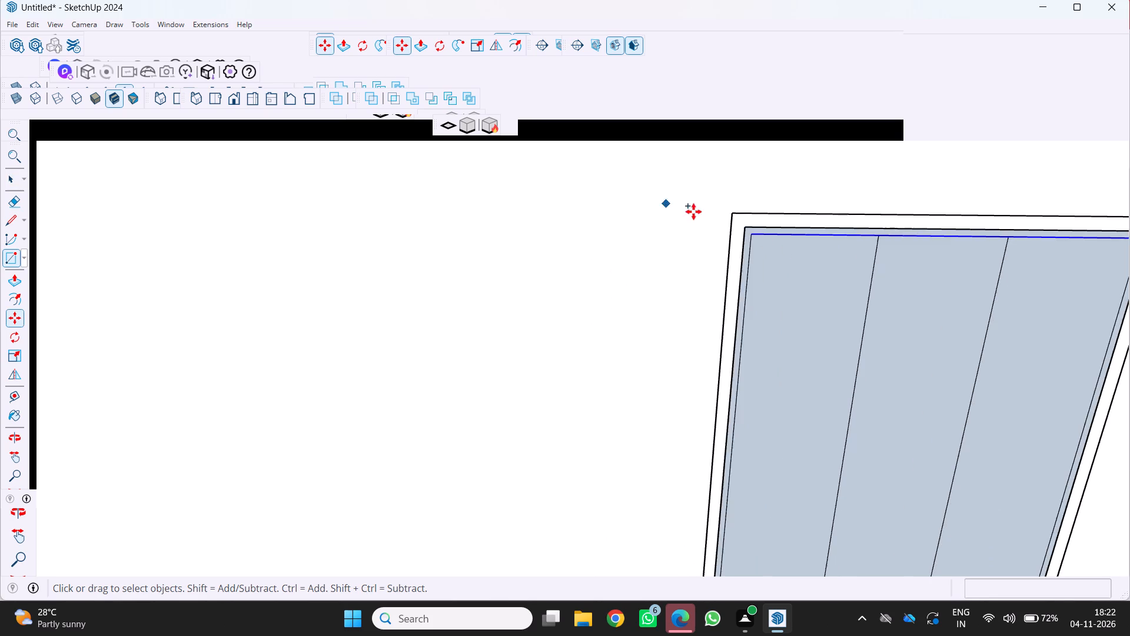
pyautogui.scroll(10, 693, 211)
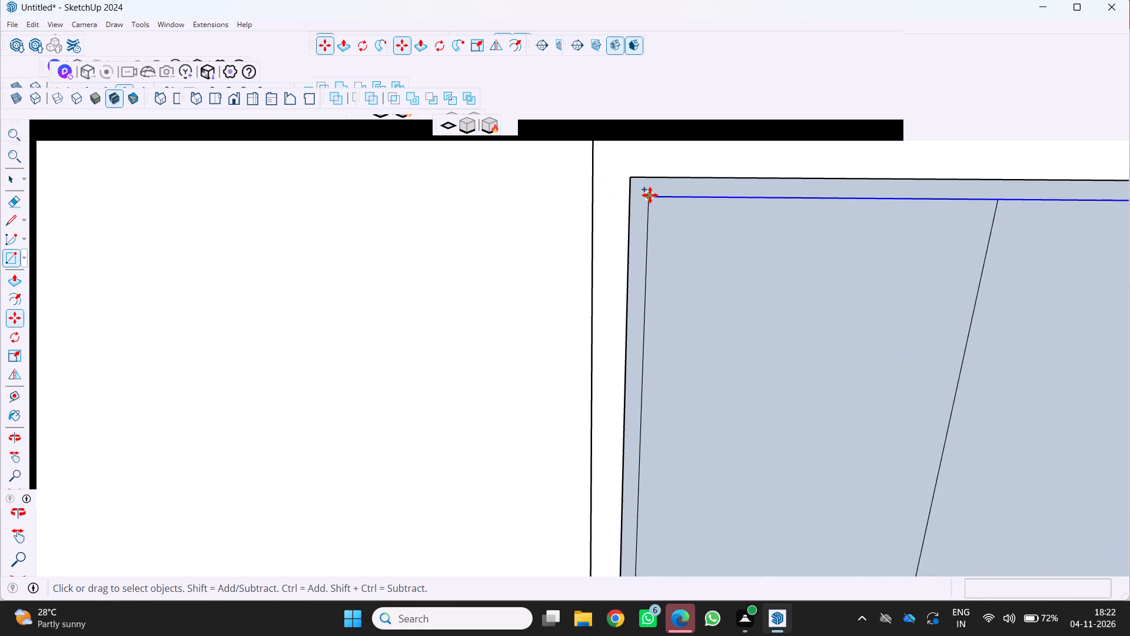
pyautogui.click(650, 195)
pyautogui.scroll(-15, 651, 209)
pyautogui.scroll(-8, 703, 271)
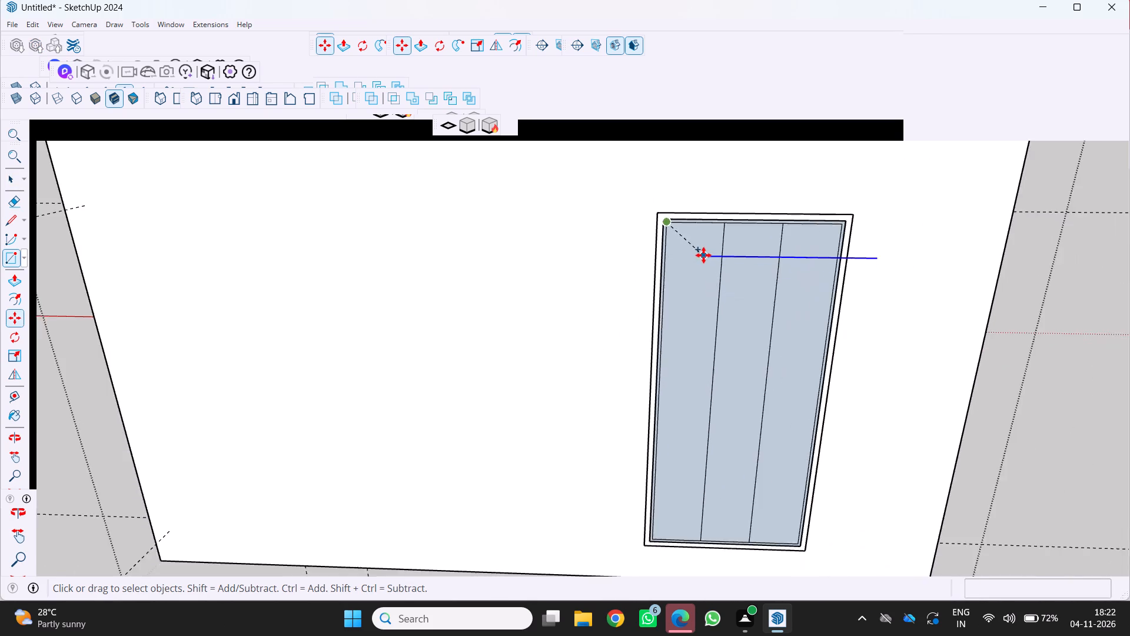
pyautogui.scroll(-4, 703, 255)
pyautogui.scroll(17, 699, 409)
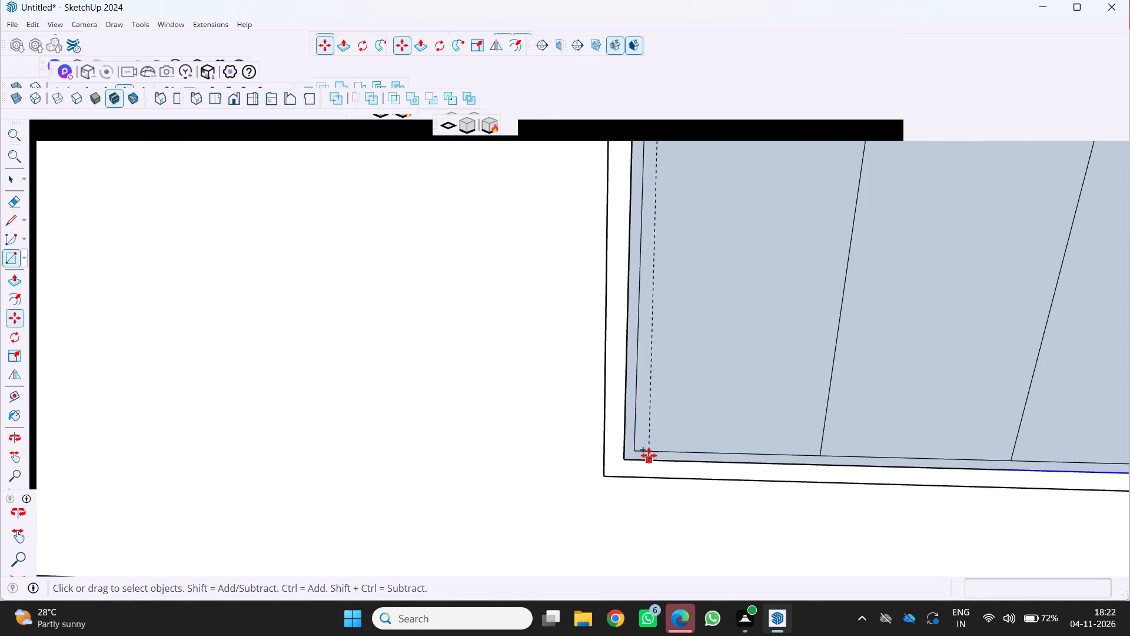
pyautogui.scroll(4, 633, 449)
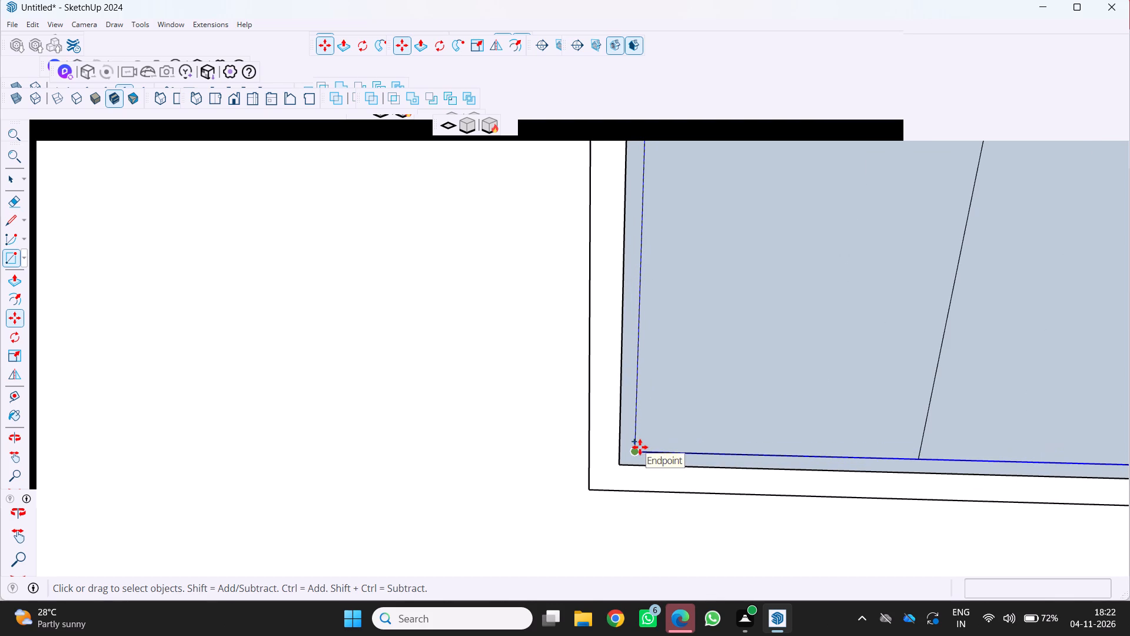
pyautogui.click(640, 447)
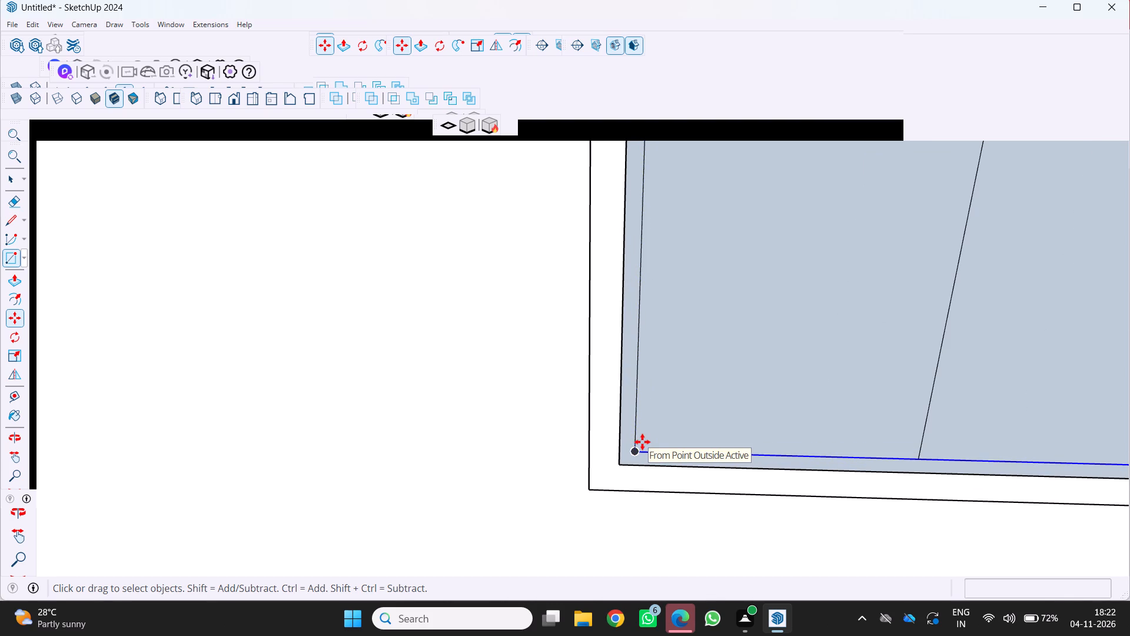
pyautogui.press('5')
pyautogui.press('/')
pyautogui.press('Return')
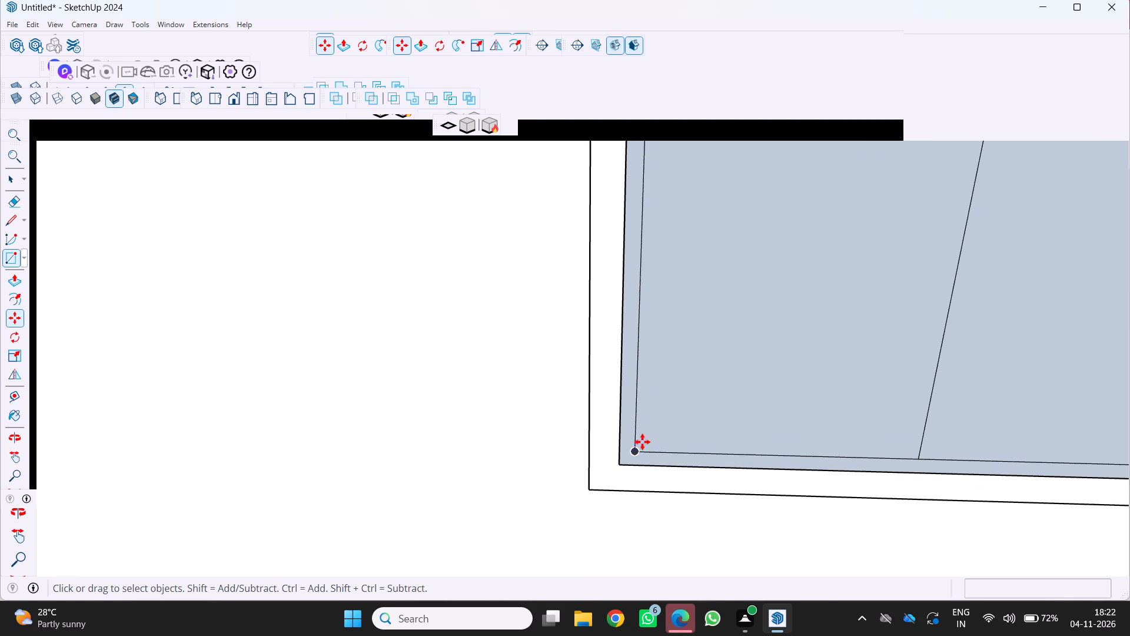
pyautogui.scroll(-20, 642, 442)
pyautogui.scroll(-9, 642, 442)
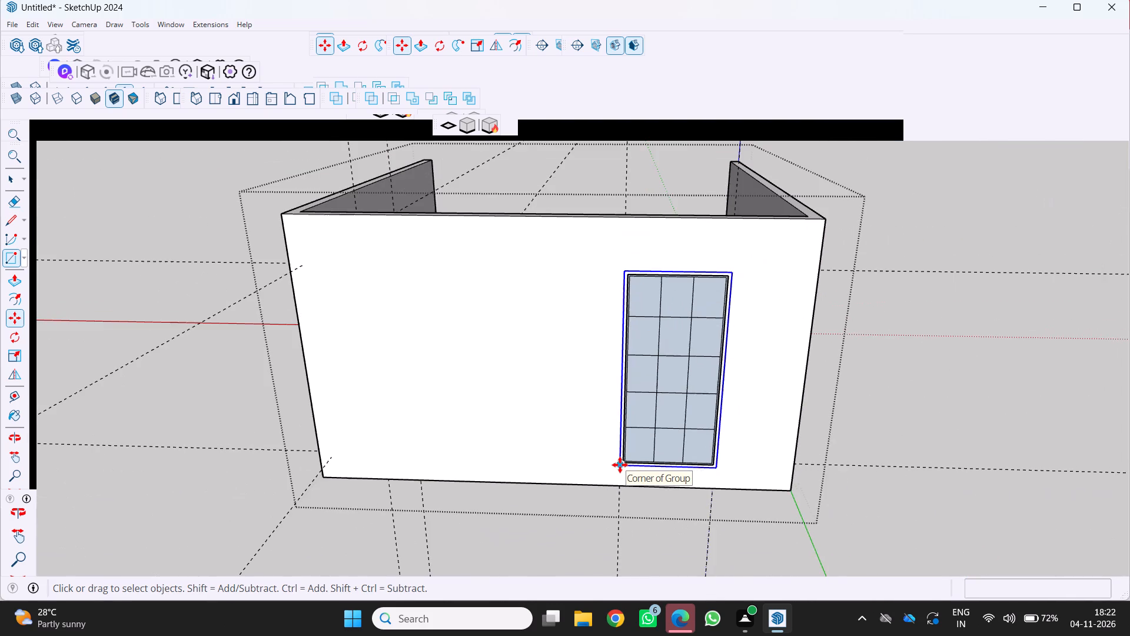
pyautogui.moveTo(617, 460); pyautogui.dragTo(552, 460, button='middle')
pyautogui.scroll(1, 552, 460)
pyautogui.middleClick(552, 460)
pyautogui.middleClick(552, 460)
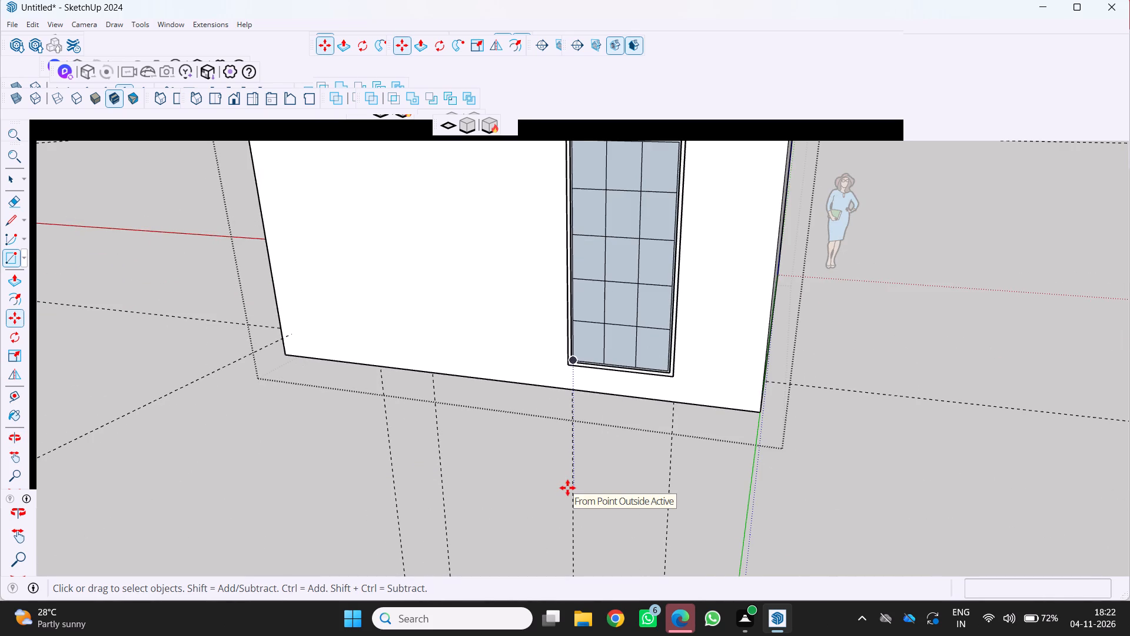
pyautogui.press('space')
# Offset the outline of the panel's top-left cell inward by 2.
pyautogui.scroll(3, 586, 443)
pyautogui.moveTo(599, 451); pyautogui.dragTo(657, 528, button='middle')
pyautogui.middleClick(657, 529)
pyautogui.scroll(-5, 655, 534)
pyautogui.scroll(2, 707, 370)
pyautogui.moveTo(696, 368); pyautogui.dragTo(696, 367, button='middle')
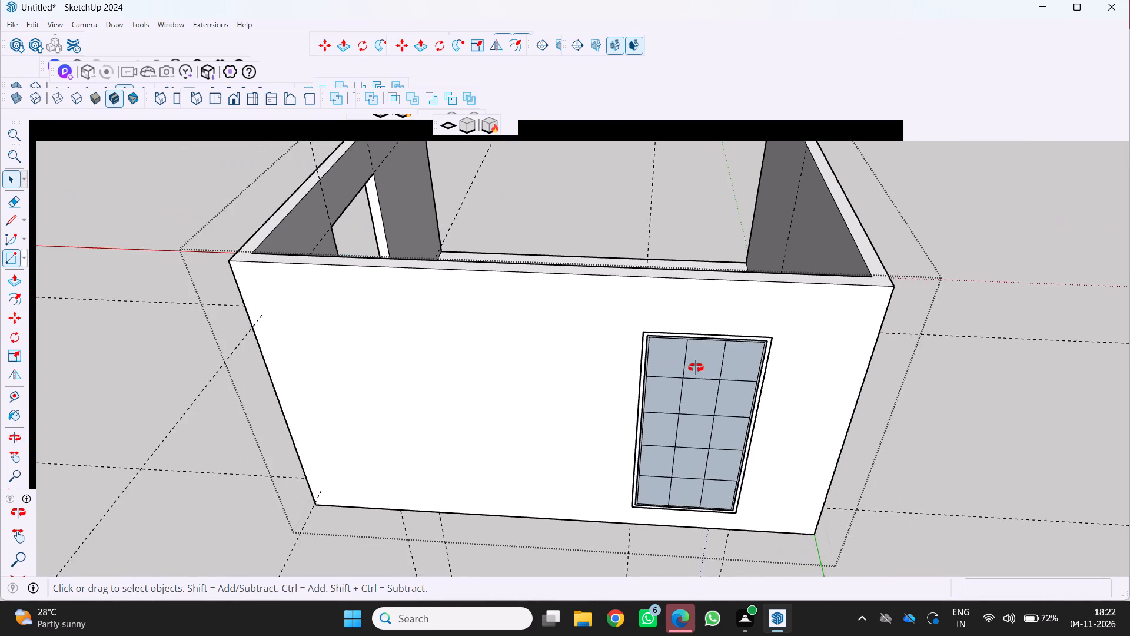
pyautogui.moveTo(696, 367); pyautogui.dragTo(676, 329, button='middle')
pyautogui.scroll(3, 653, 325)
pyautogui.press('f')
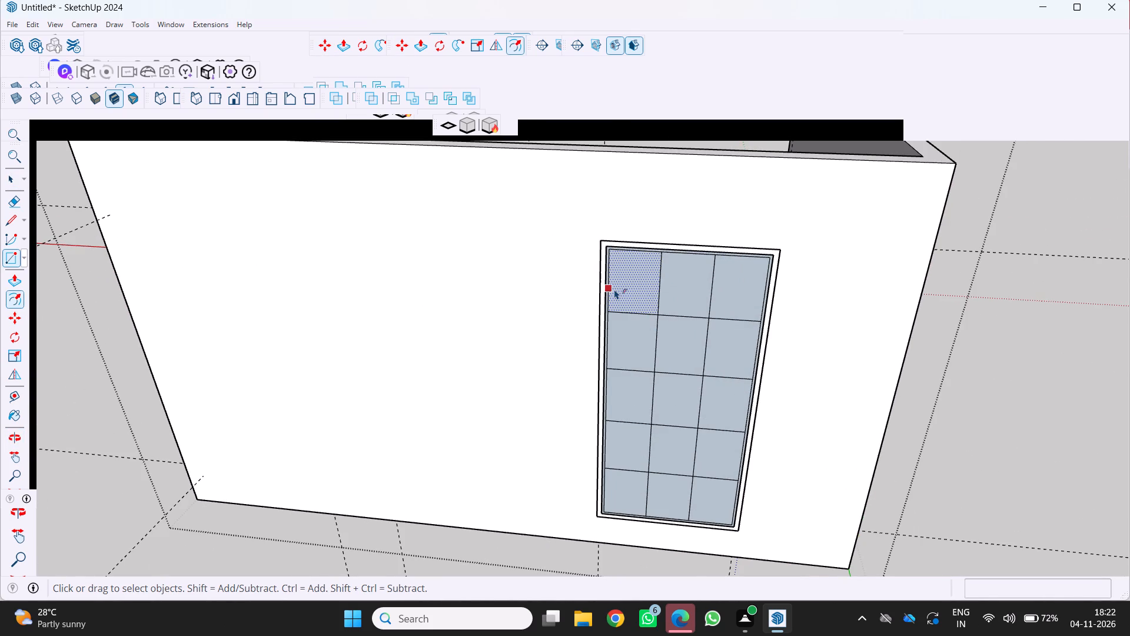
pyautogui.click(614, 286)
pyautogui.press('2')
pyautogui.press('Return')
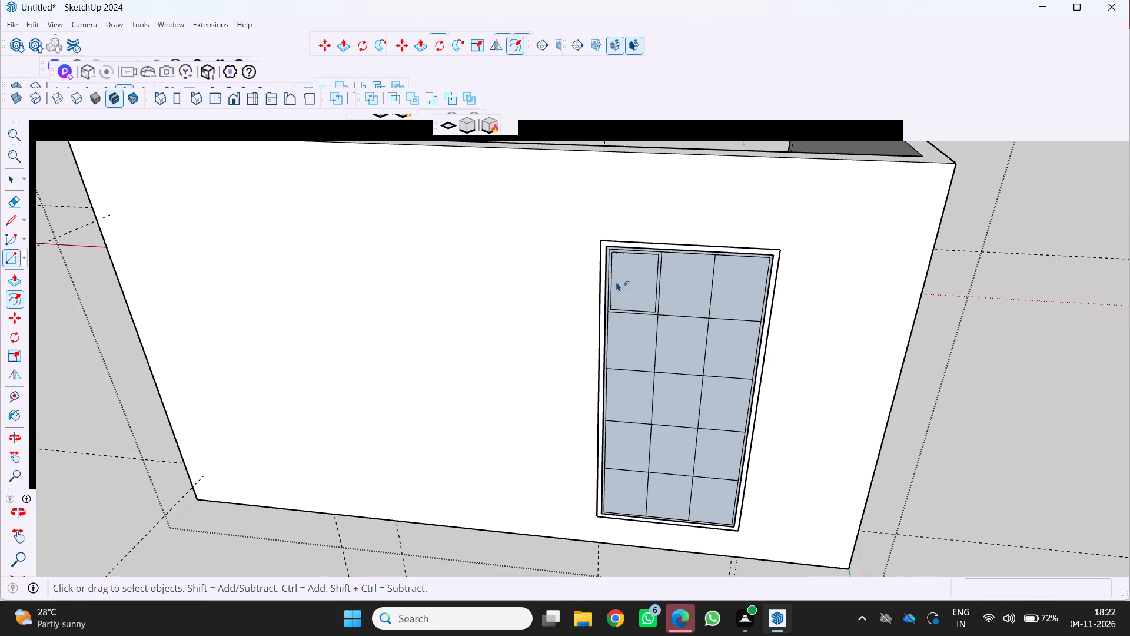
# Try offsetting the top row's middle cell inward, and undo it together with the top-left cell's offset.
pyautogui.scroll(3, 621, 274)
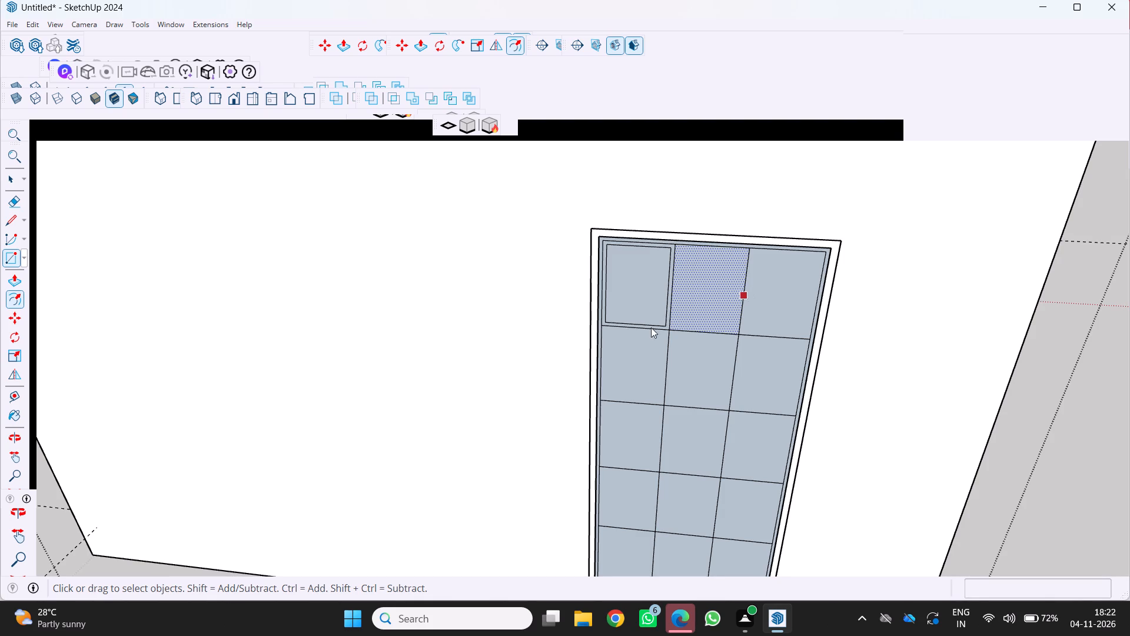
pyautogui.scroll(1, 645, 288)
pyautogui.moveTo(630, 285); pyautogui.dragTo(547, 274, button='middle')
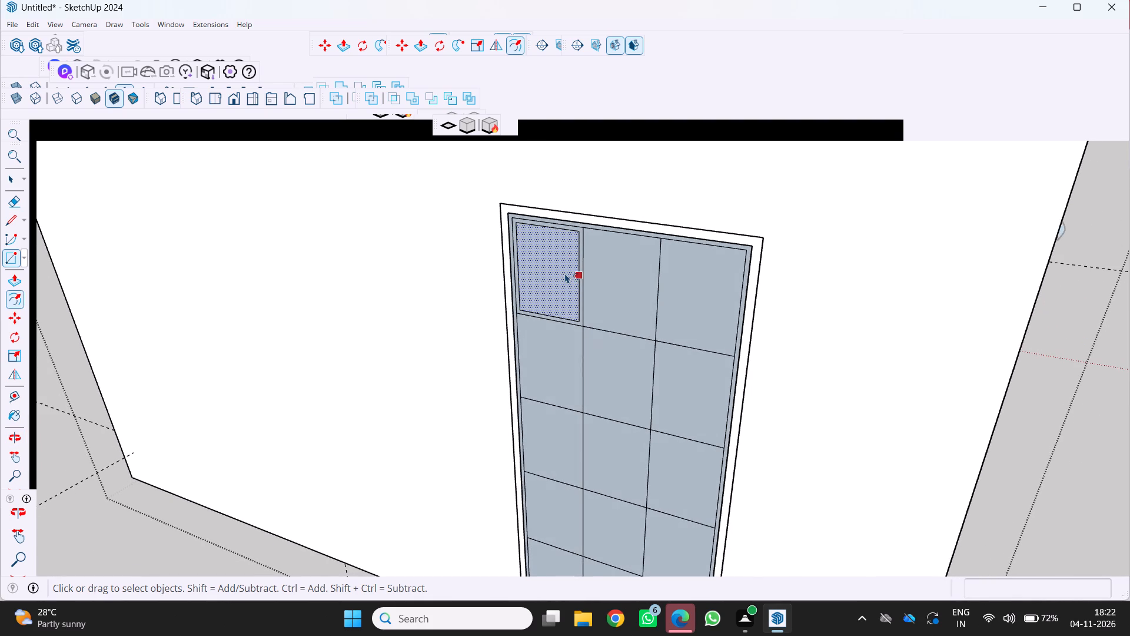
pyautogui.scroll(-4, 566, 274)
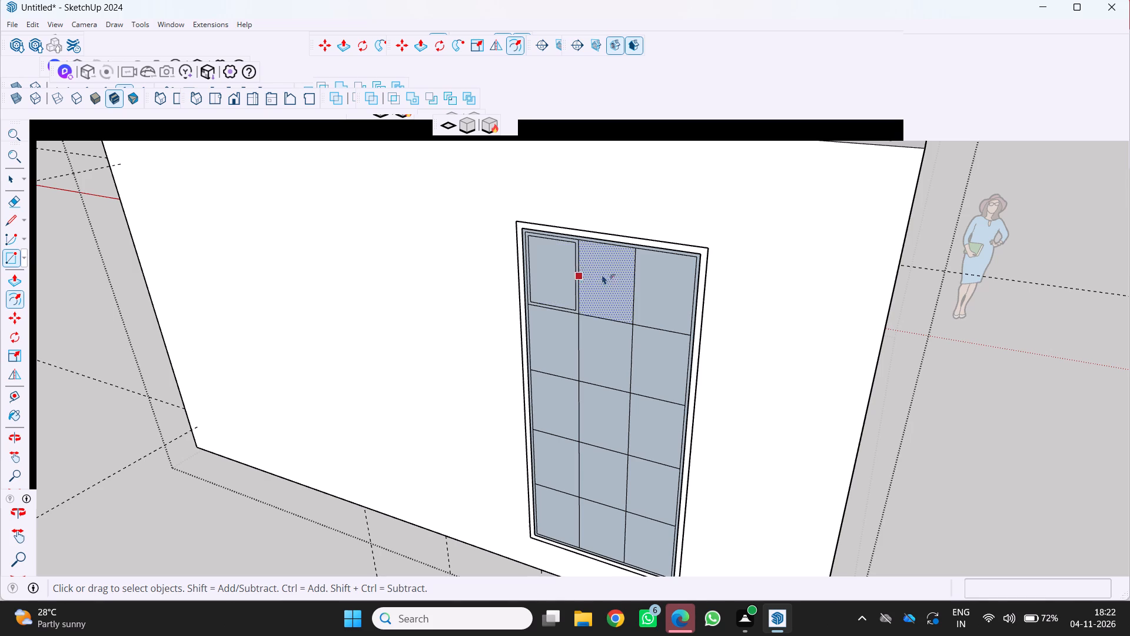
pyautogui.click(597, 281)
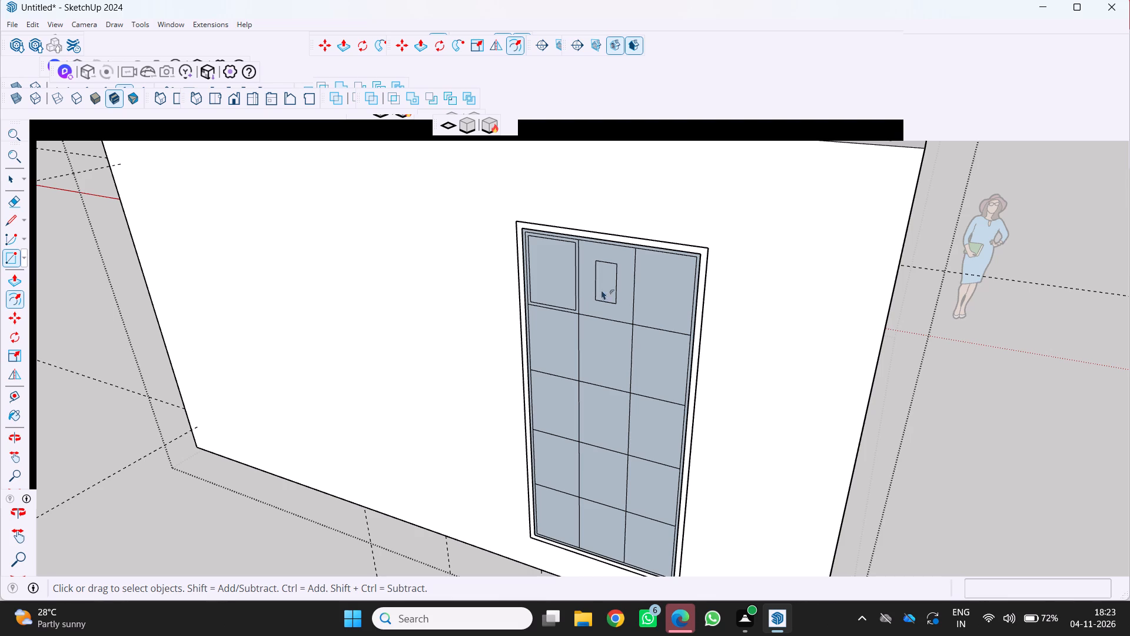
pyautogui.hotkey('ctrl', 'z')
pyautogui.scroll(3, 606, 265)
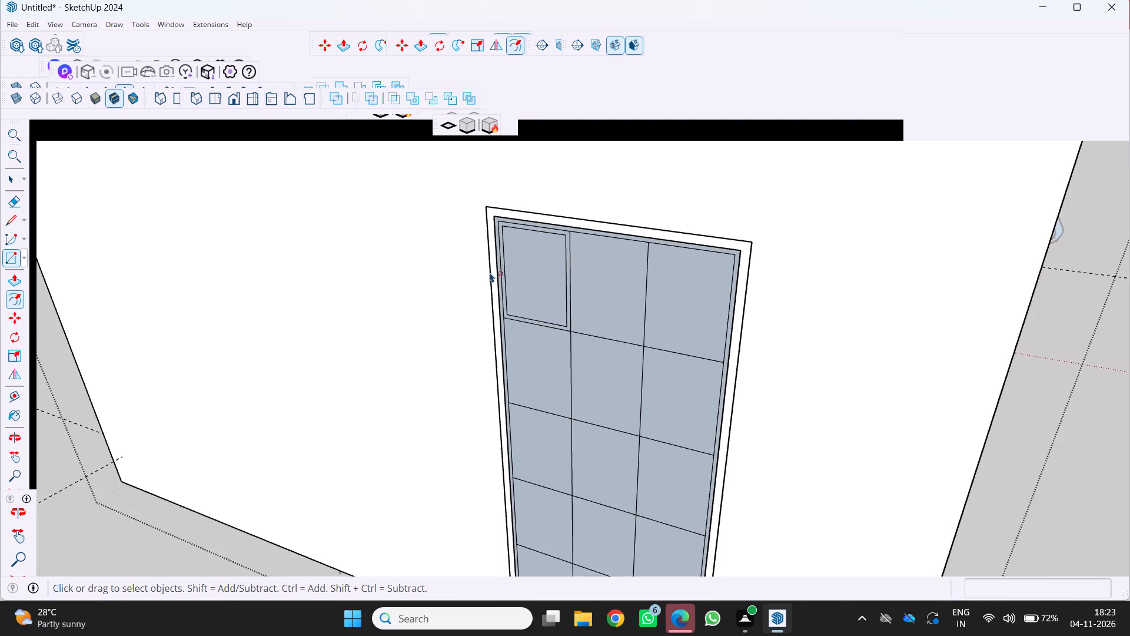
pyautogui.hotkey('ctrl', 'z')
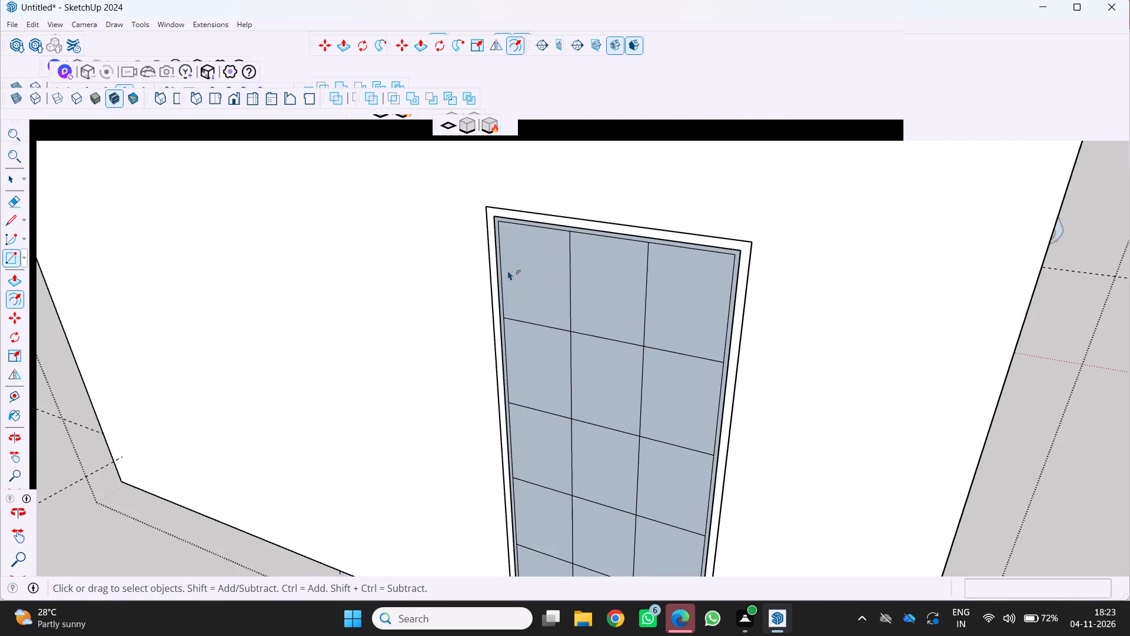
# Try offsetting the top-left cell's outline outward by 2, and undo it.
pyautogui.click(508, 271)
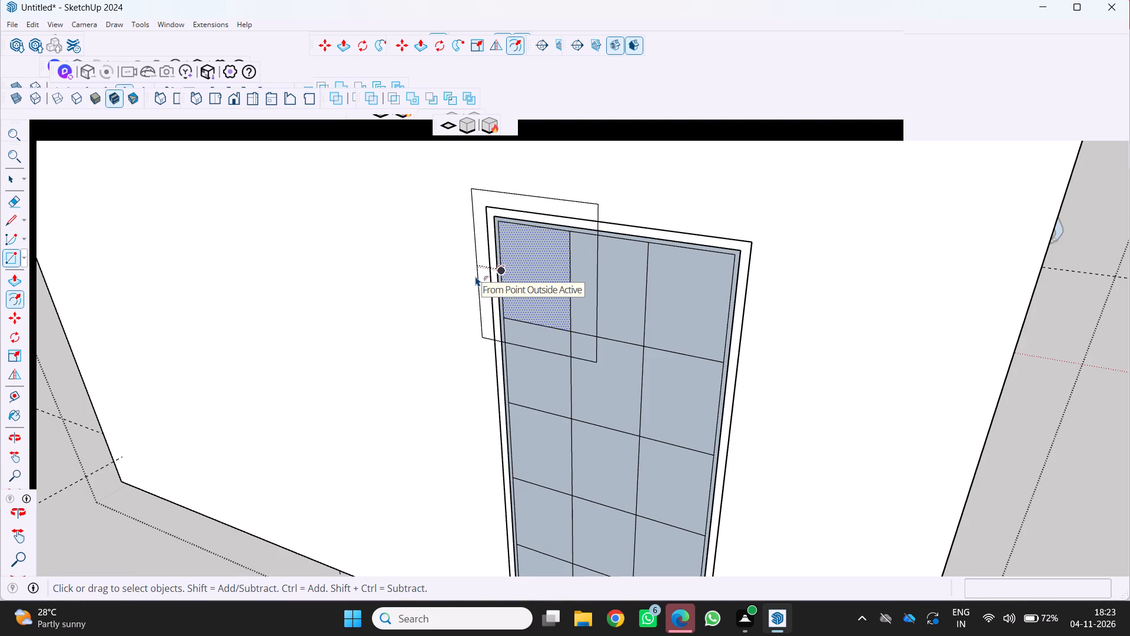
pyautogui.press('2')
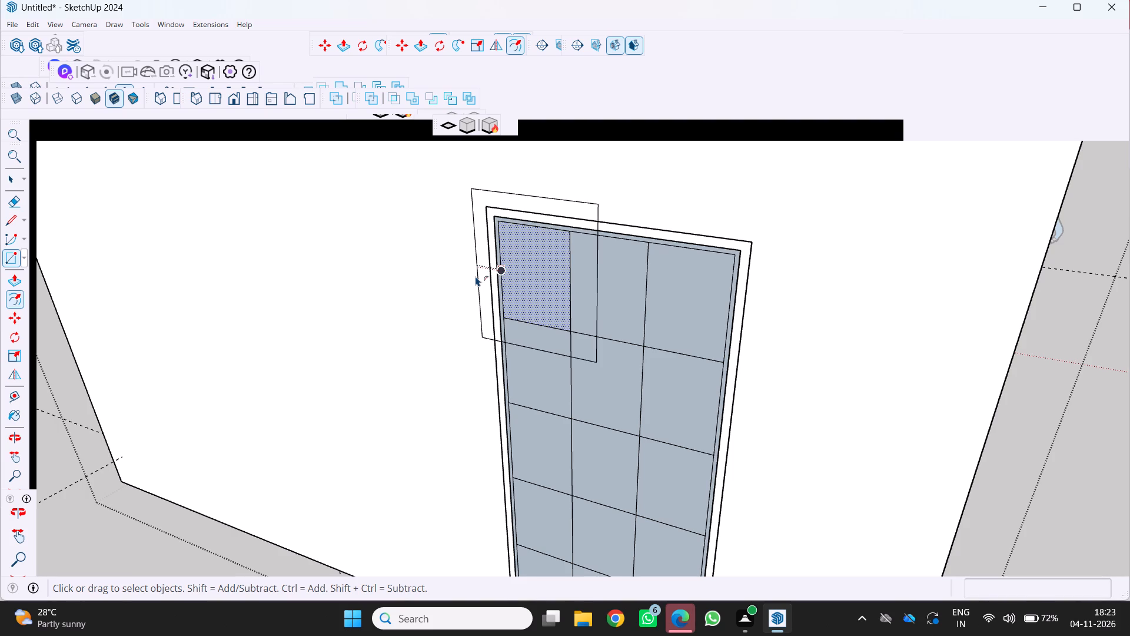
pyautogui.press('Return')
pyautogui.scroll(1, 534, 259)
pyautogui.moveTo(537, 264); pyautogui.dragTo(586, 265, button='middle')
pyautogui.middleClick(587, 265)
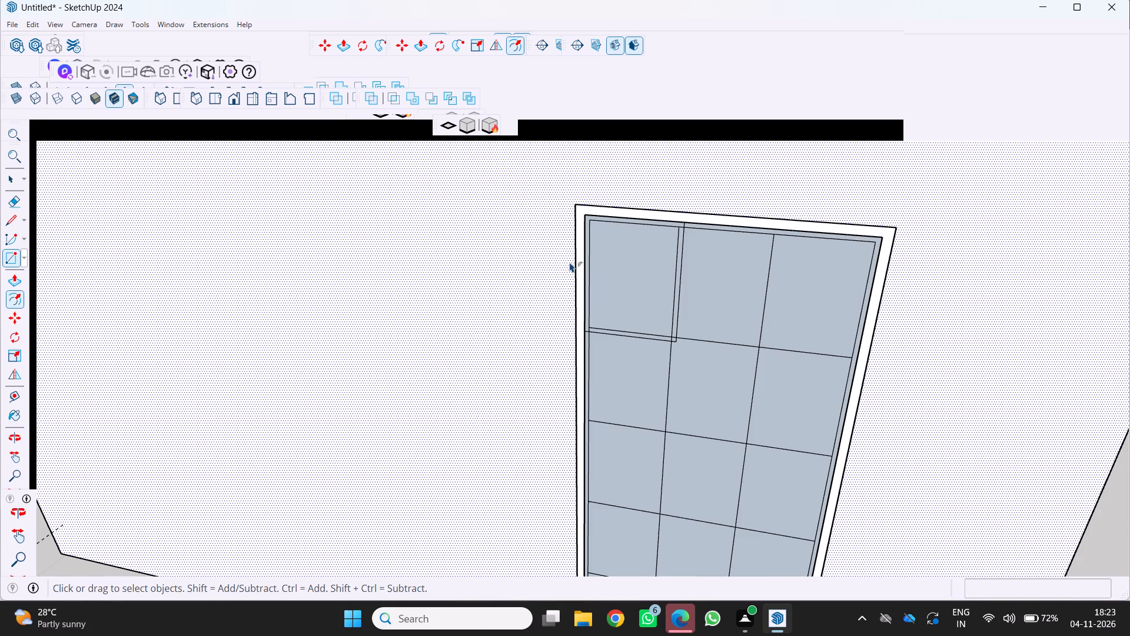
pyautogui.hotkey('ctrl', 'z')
# Offset the outlines of the three cells in the panel's top row inward by 2 each.
pyautogui.click(596, 274)
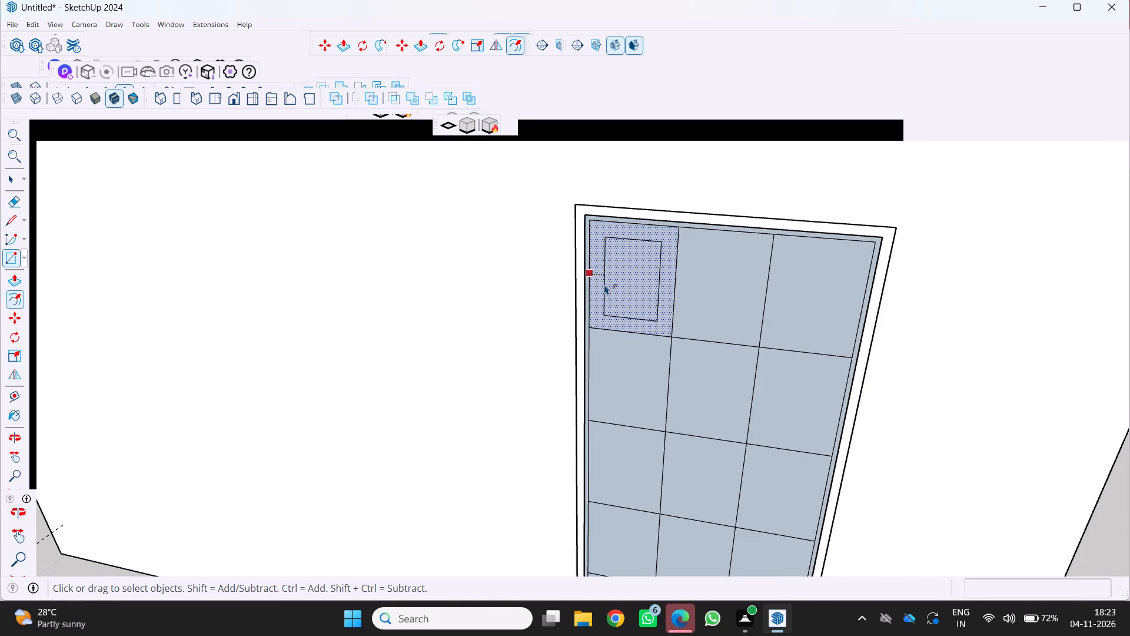
pyautogui.press('2')
pyautogui.press('Return')
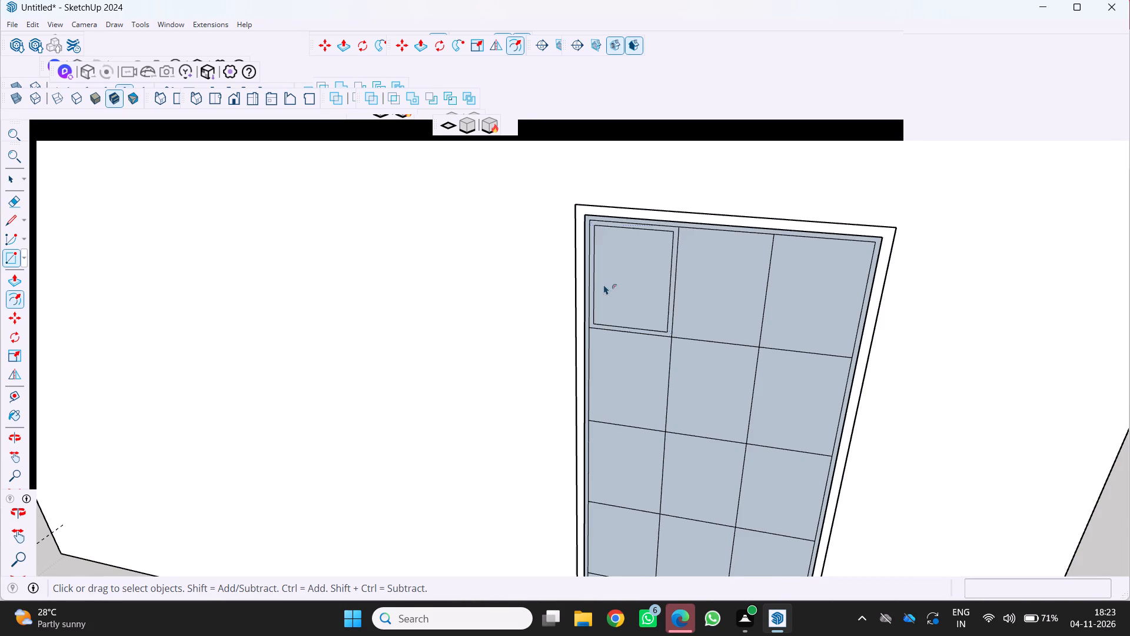
pyautogui.click(695, 248)
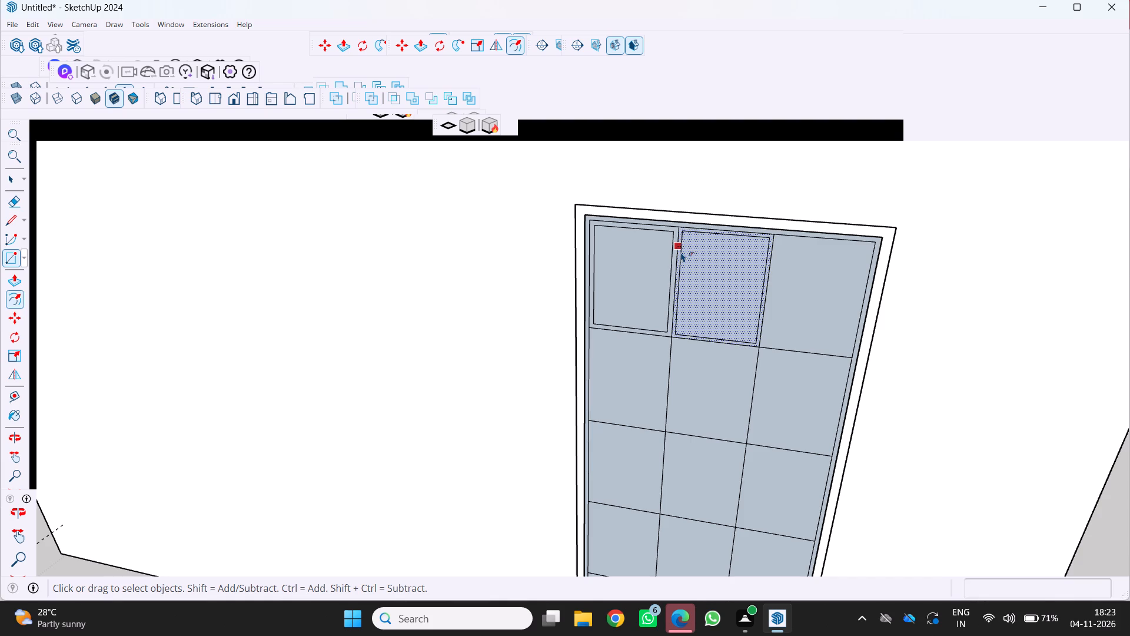
pyautogui.press('2')
pyautogui.press('Return')
pyautogui.click(772, 265)
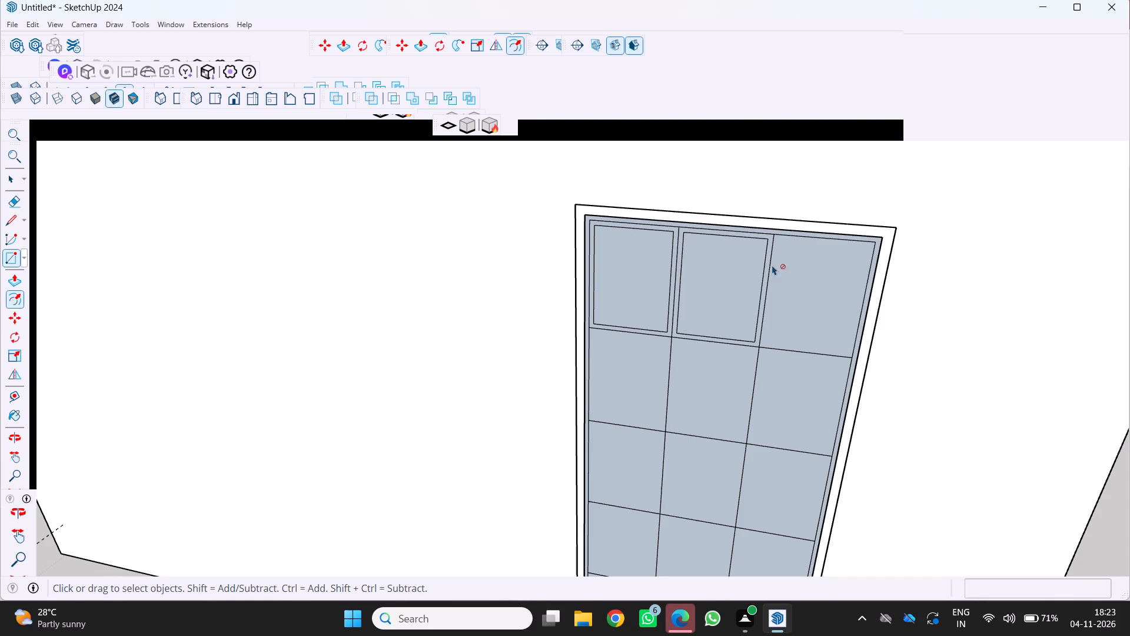
pyautogui.click(798, 274)
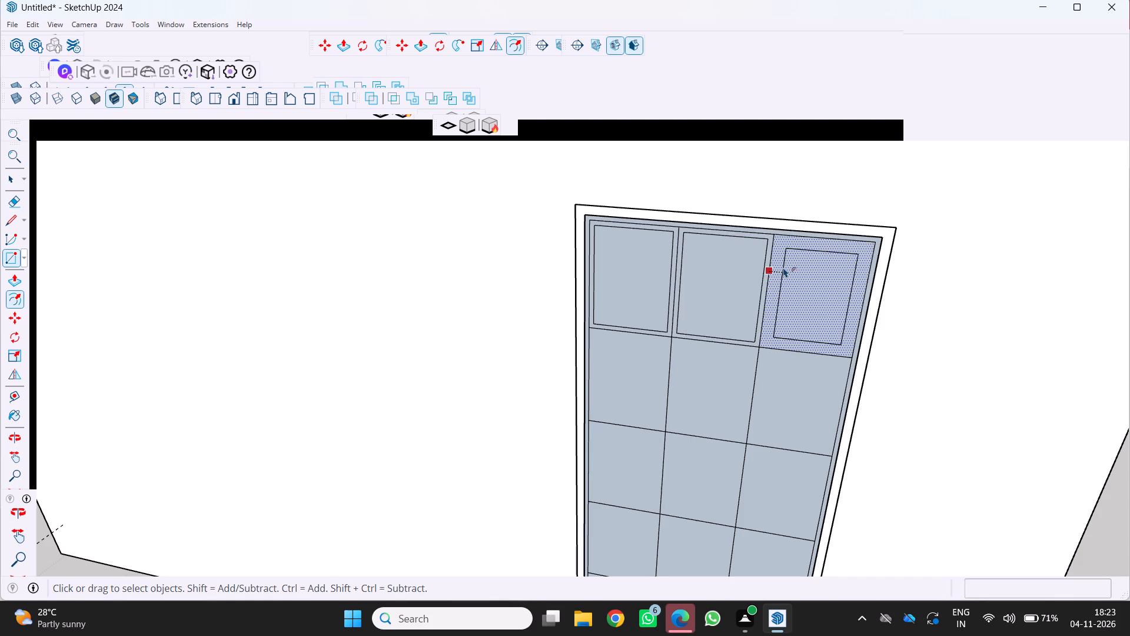
pyautogui.press('2')
pyautogui.press('Return')
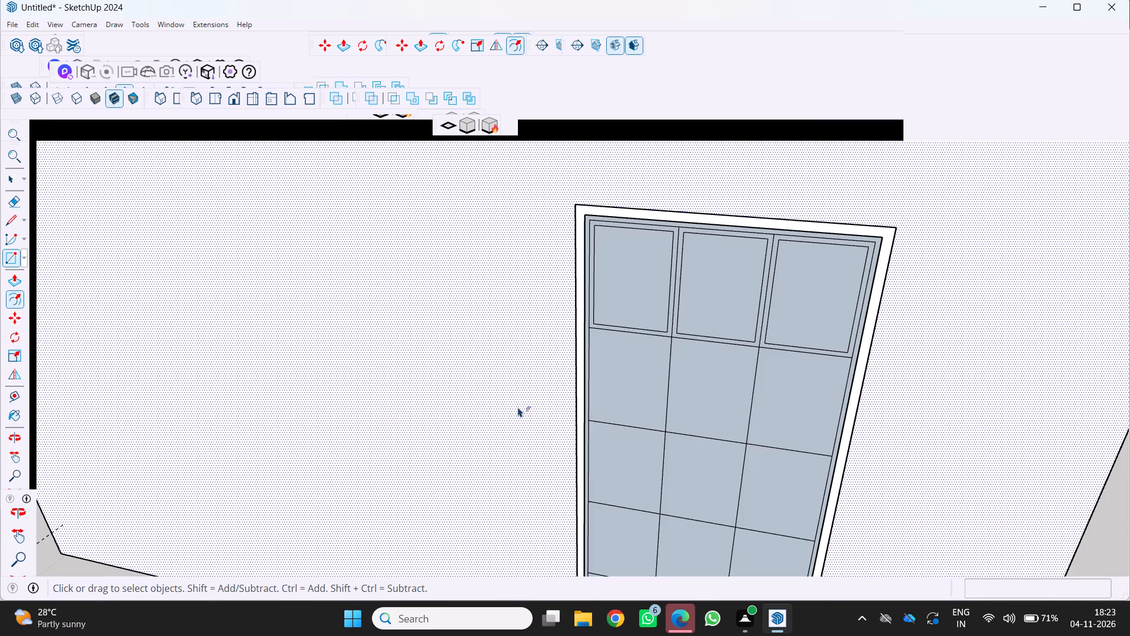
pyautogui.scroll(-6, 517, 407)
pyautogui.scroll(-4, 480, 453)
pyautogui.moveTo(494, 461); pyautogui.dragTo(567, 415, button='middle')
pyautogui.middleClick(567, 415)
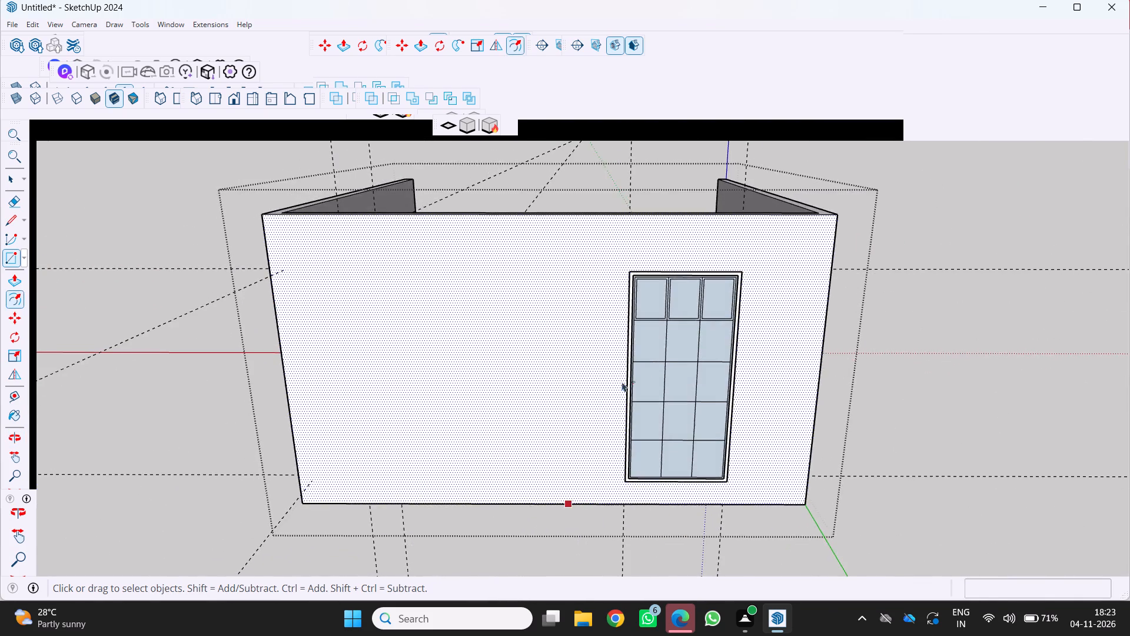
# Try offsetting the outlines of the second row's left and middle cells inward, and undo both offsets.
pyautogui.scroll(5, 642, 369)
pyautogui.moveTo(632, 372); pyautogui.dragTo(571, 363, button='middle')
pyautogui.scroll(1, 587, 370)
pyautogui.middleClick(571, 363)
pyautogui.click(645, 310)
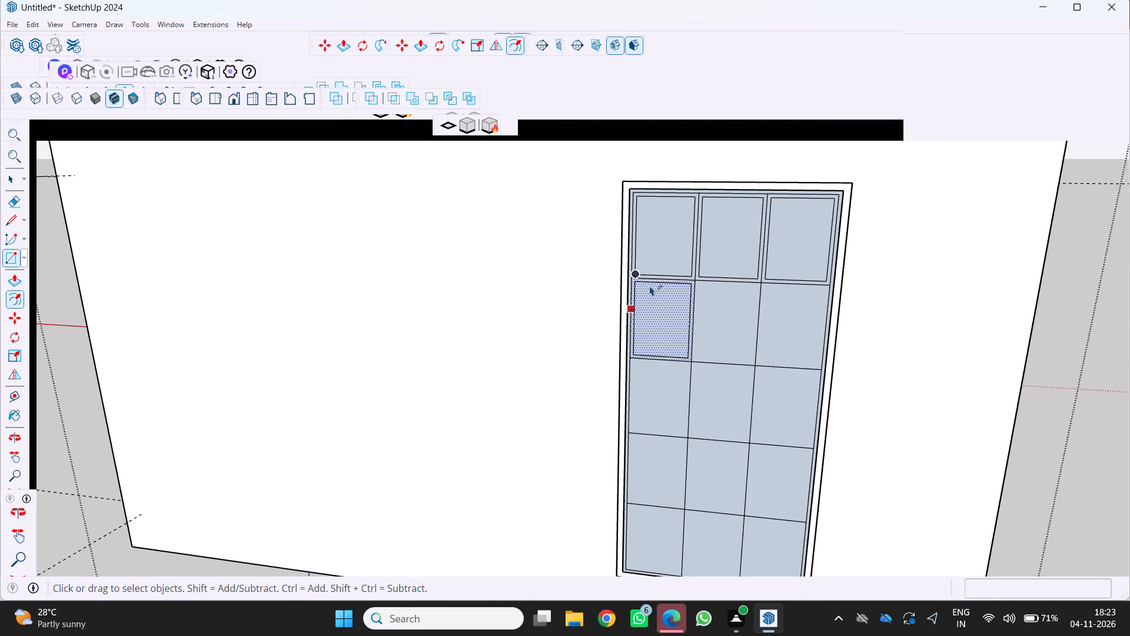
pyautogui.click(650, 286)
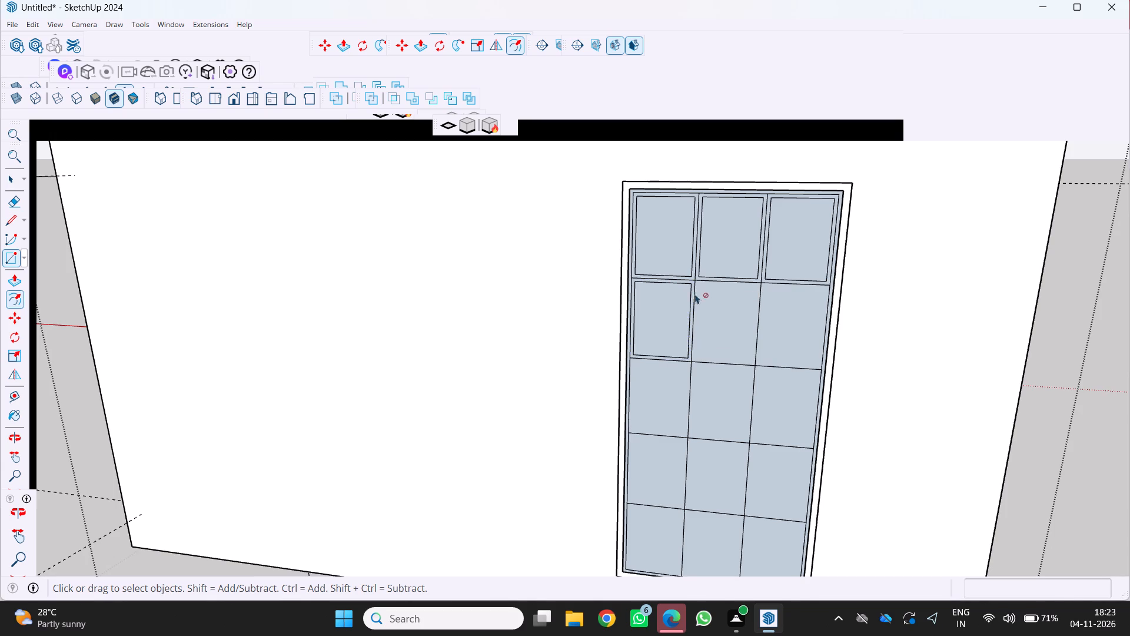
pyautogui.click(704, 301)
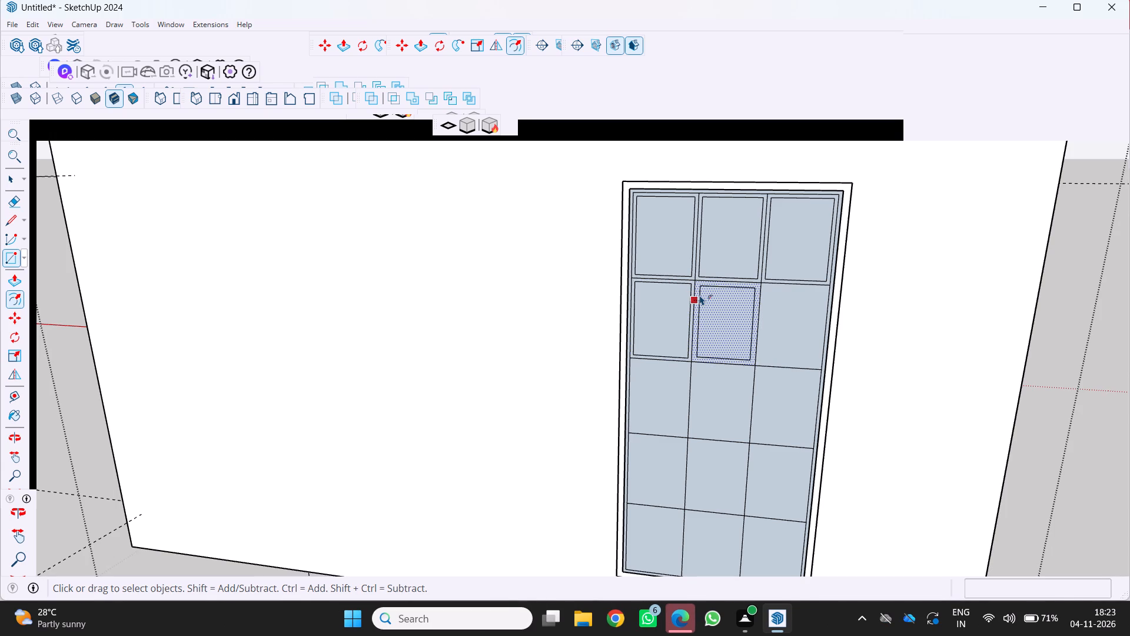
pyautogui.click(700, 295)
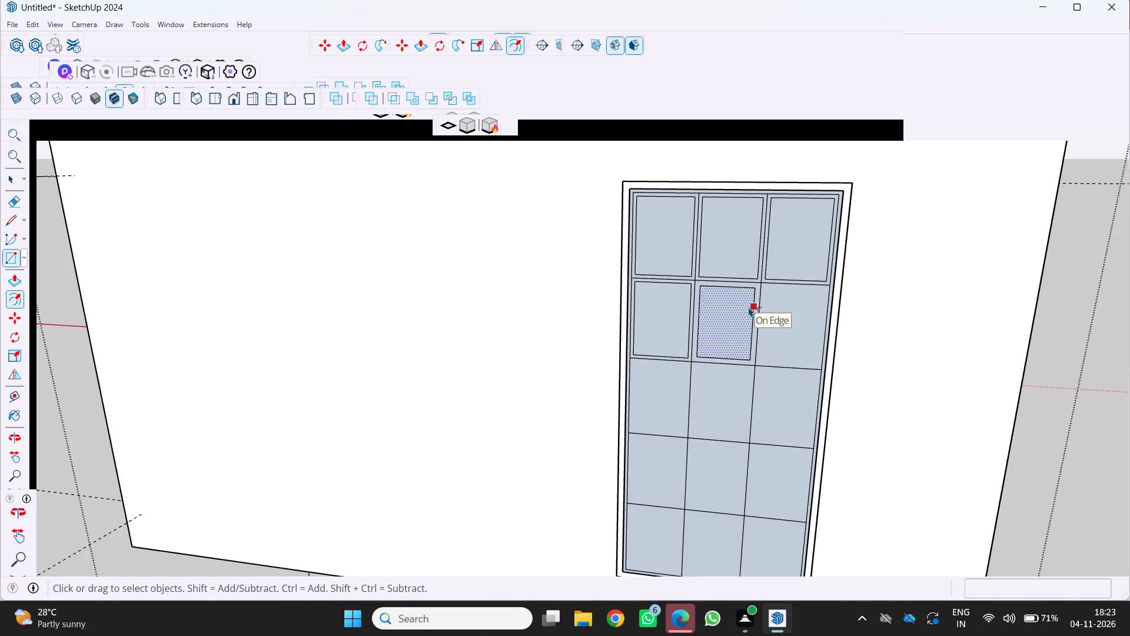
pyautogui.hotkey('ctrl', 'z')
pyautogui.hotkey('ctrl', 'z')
# Offset the outlines of the three cells in the panel's second row inward by 2 each.
pyautogui.click(668, 293)
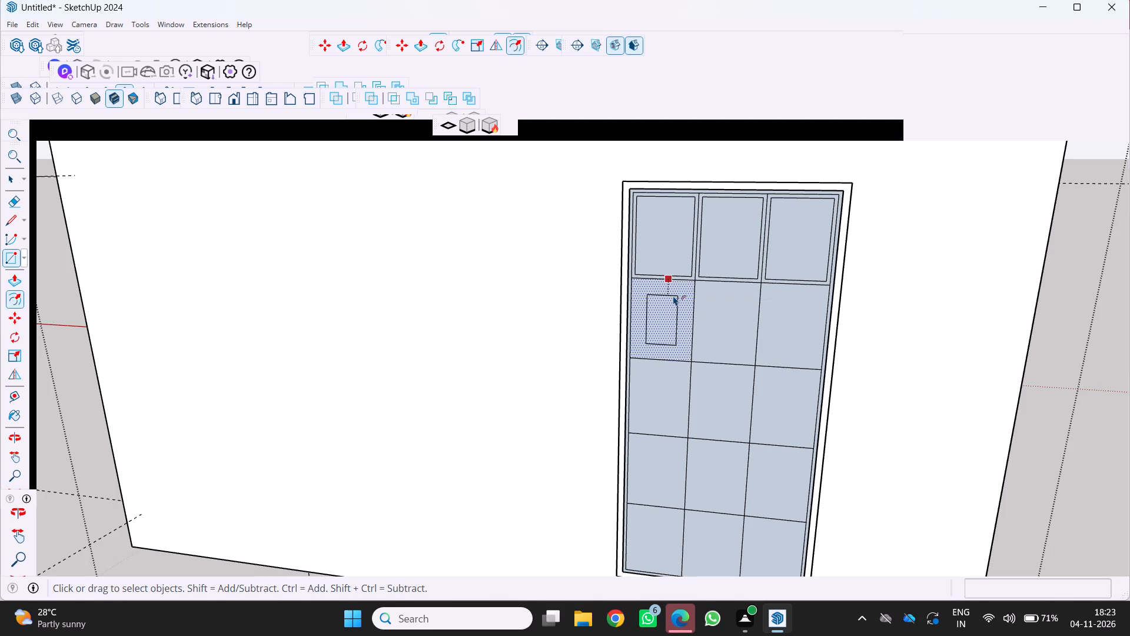
pyautogui.press('2')
pyautogui.press('Return')
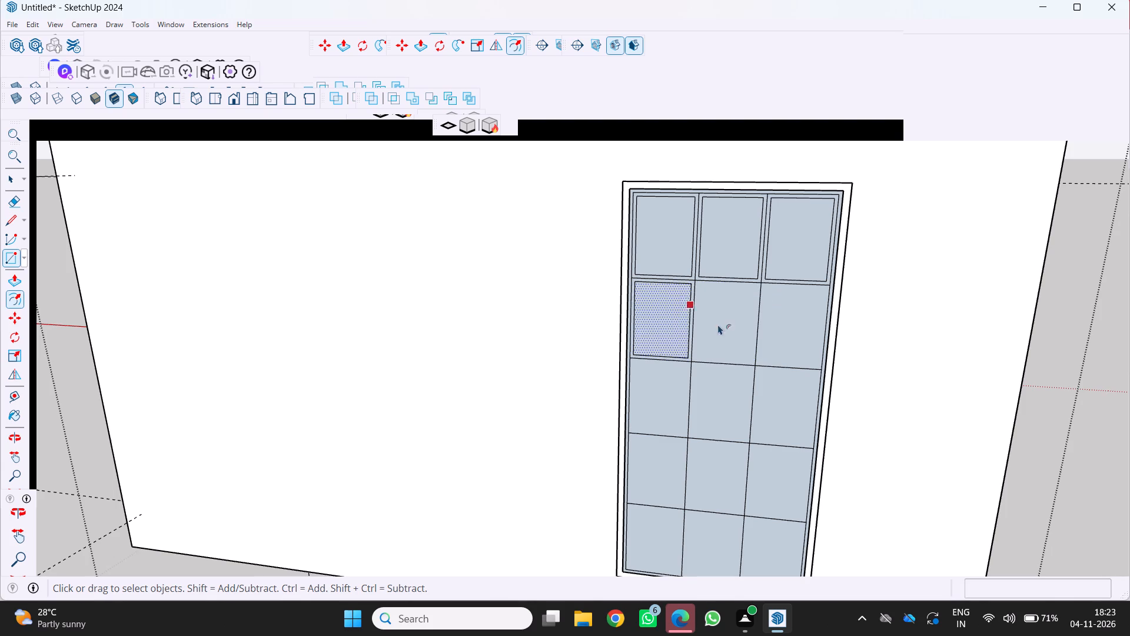
pyautogui.click(712, 319)
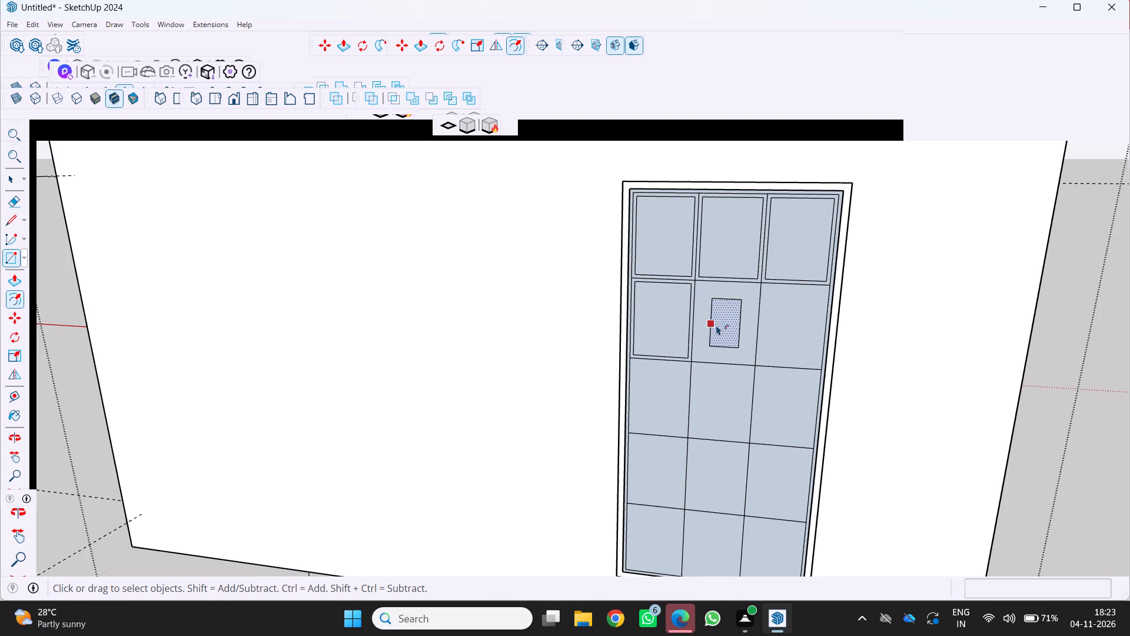
pyautogui.hotkey('ctrl', 'z')
pyautogui.click(699, 309)
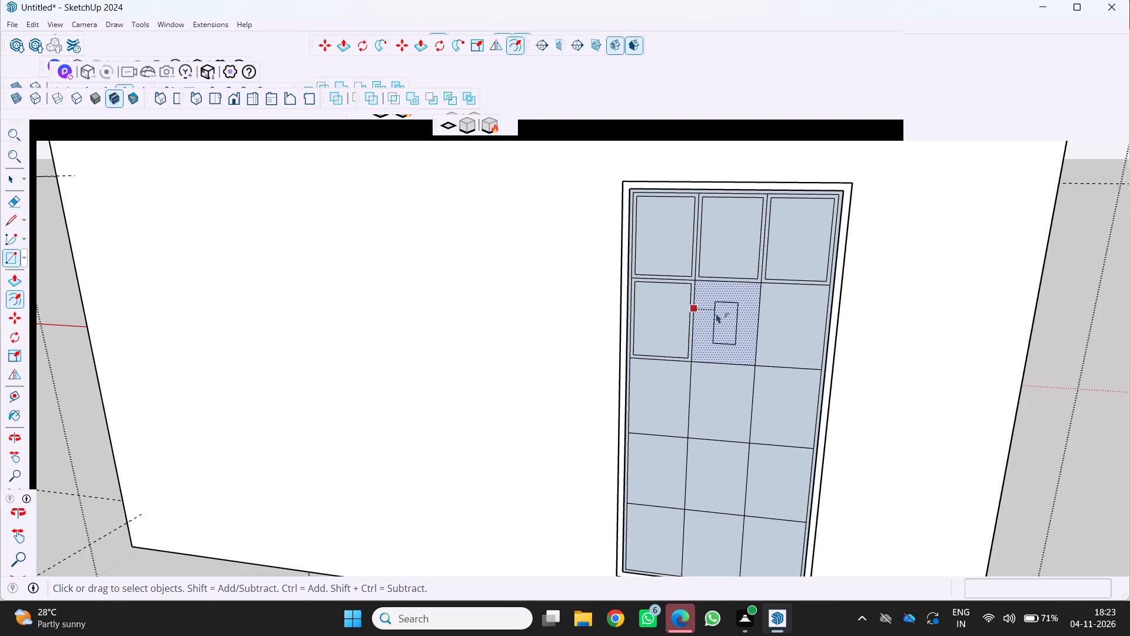
pyautogui.press('2')
pyautogui.press('Return')
pyautogui.click(777, 332)
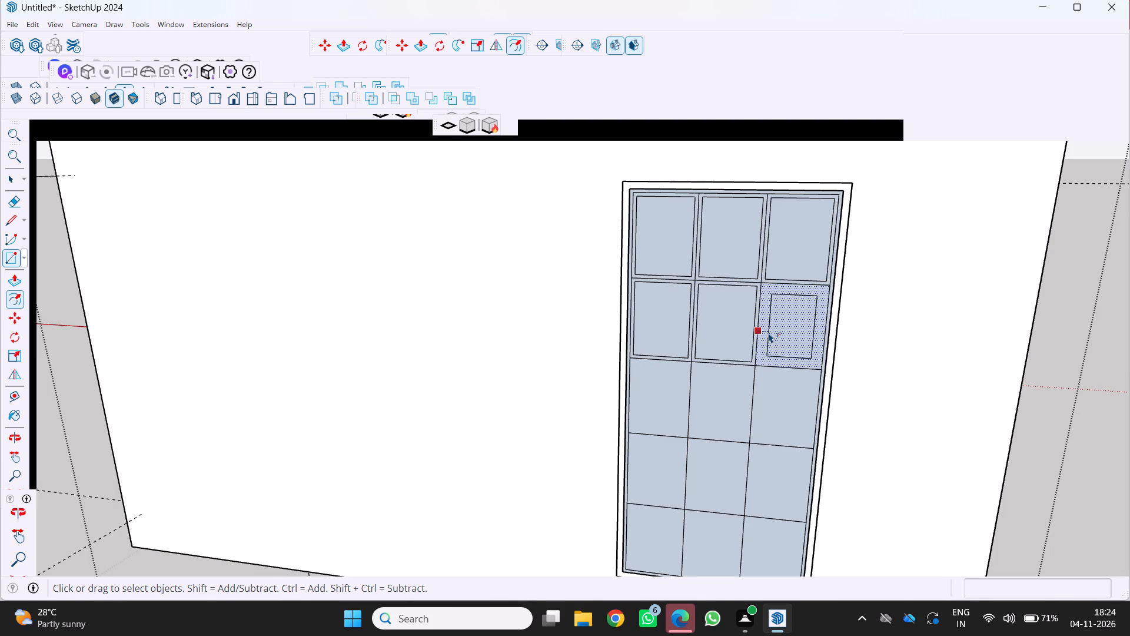
pyautogui.press('2')
pyautogui.press('Return')
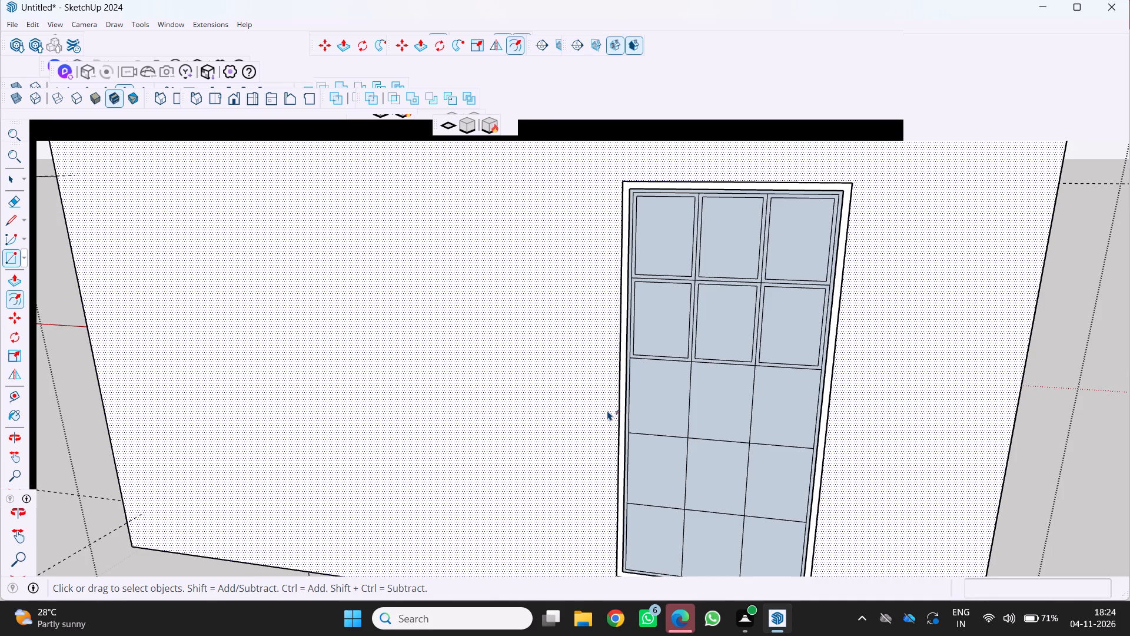
# Offset the outlines of the three cells in the panel's third row inward by 2 each.
pyautogui.click(638, 395)
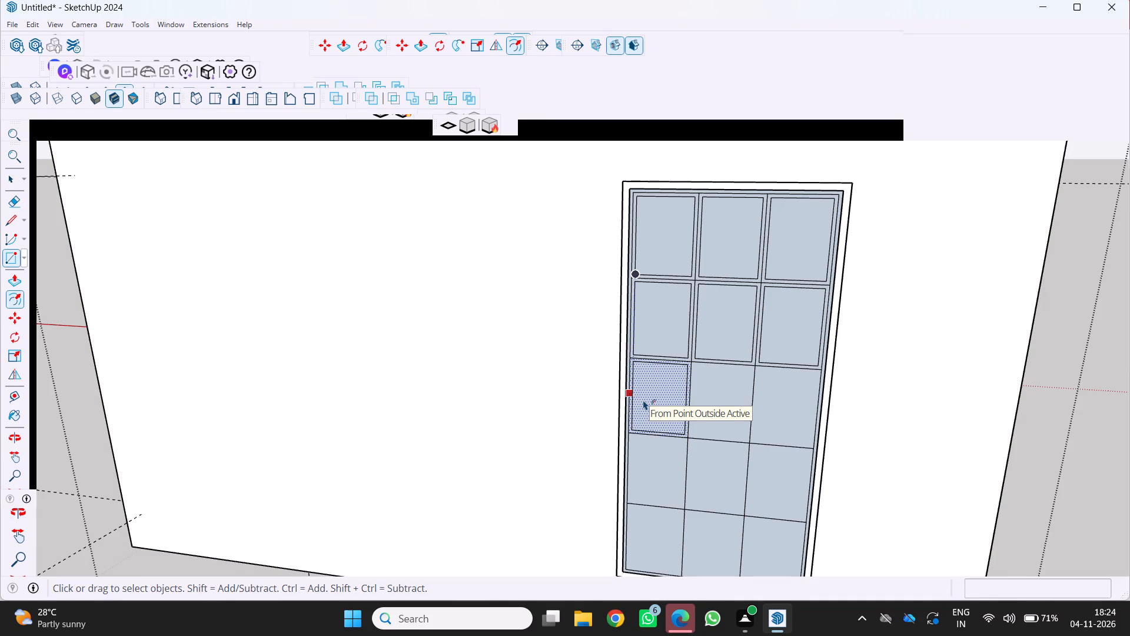
pyautogui.press('2')
pyautogui.press('Return')
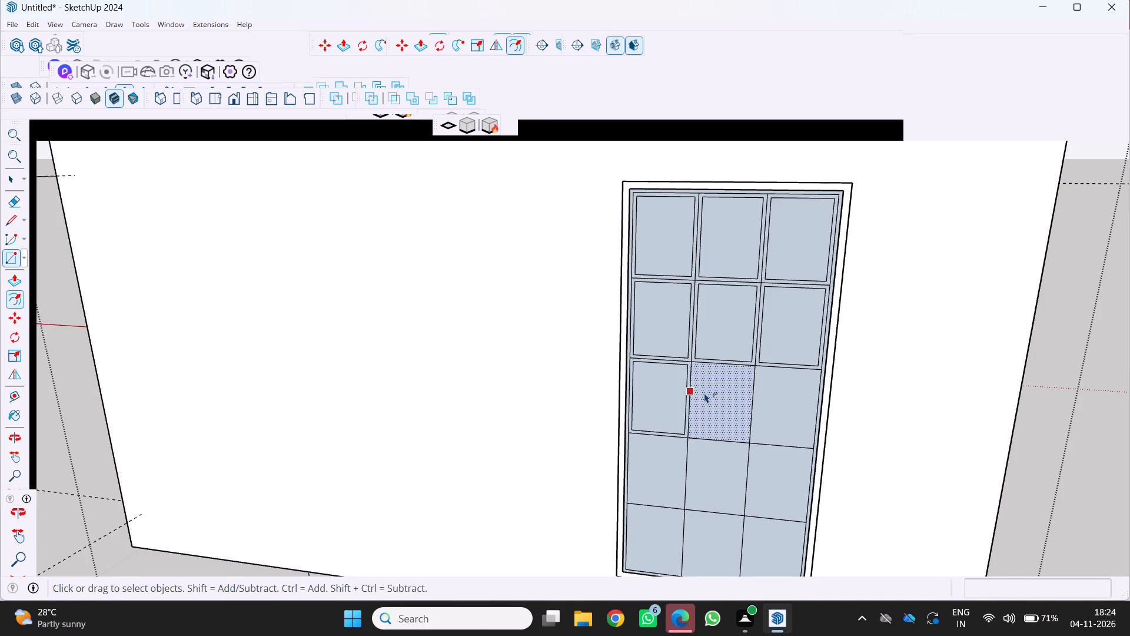
pyautogui.click(703, 392)
pyautogui.press('2')
pyautogui.press('Return')
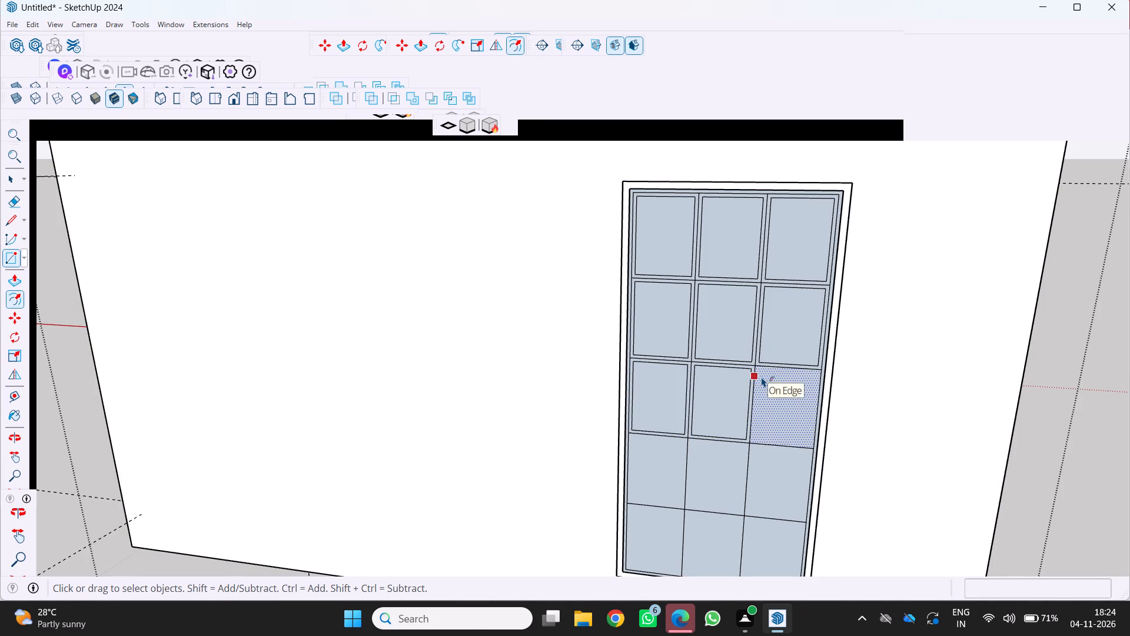
pyautogui.click(762, 377)
pyautogui.press('2')
pyautogui.press('Return')
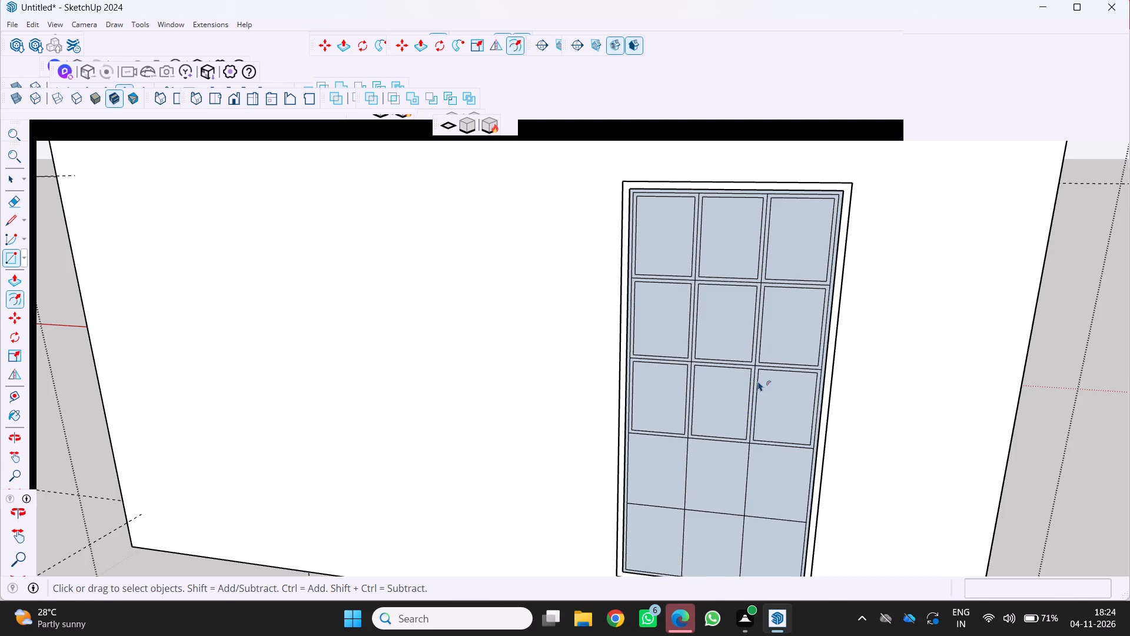
# Offset the outlines of the three cells in the panel's fourth row inward by 2 each.
pyautogui.scroll(-10, 713, 376)
pyautogui.scroll(5, 660, 442)
pyautogui.moveTo(702, 450); pyautogui.dragTo(711, 451, button='middle')
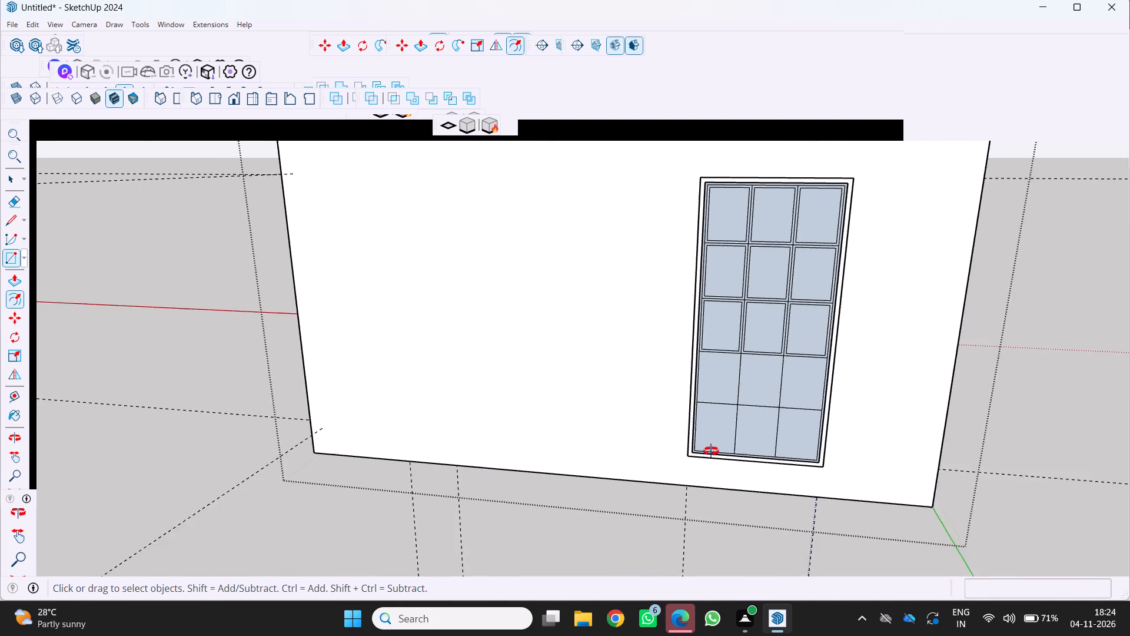
pyautogui.moveTo(711, 451); pyautogui.dragTo(712, 451, button='middle')
pyautogui.scroll(4, 750, 371)
pyautogui.click(691, 393)
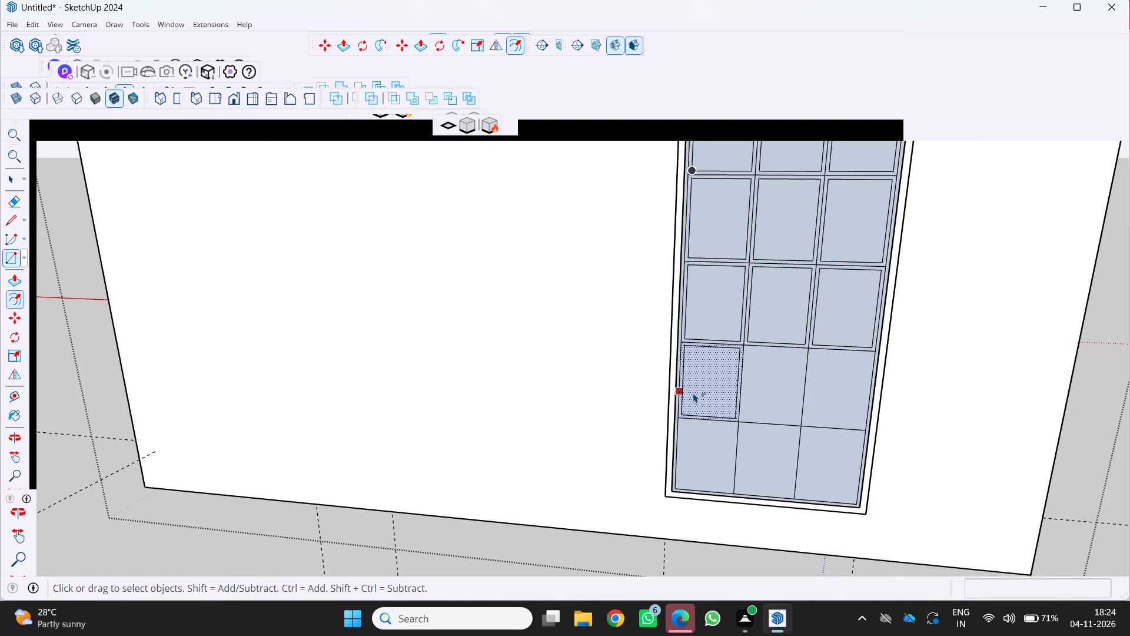
pyautogui.press('3')
pyautogui.press('BackSpace')
pyautogui.press('2')
pyautogui.press('Return')
pyautogui.click(746, 385)
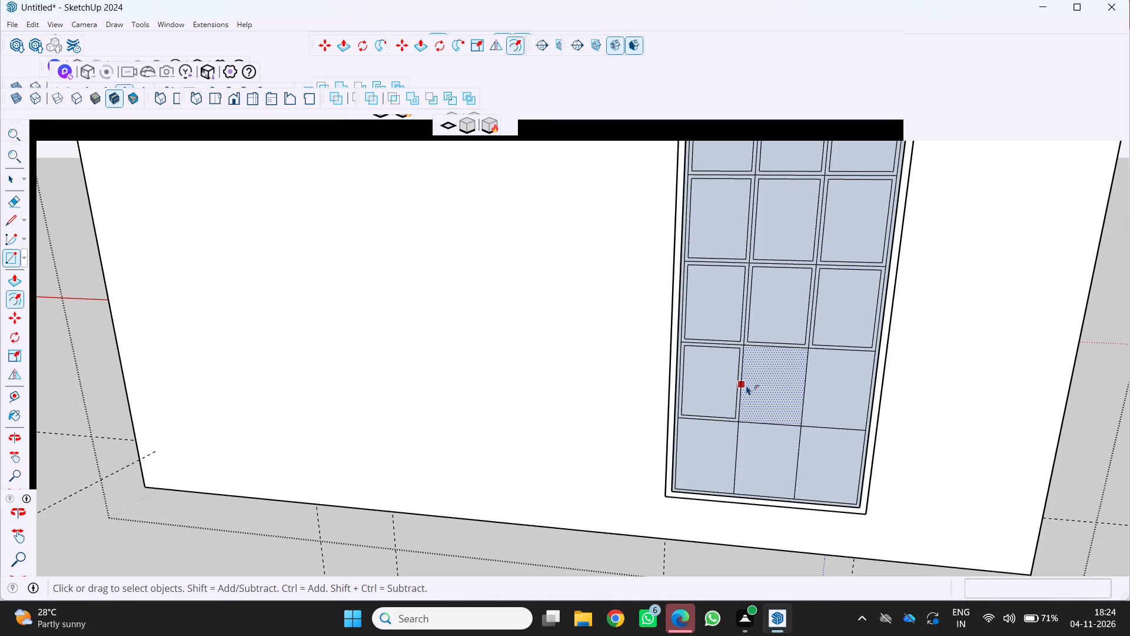
pyautogui.press('2')
pyautogui.press('Return')
pyautogui.click(819, 380)
pyautogui.press('2')
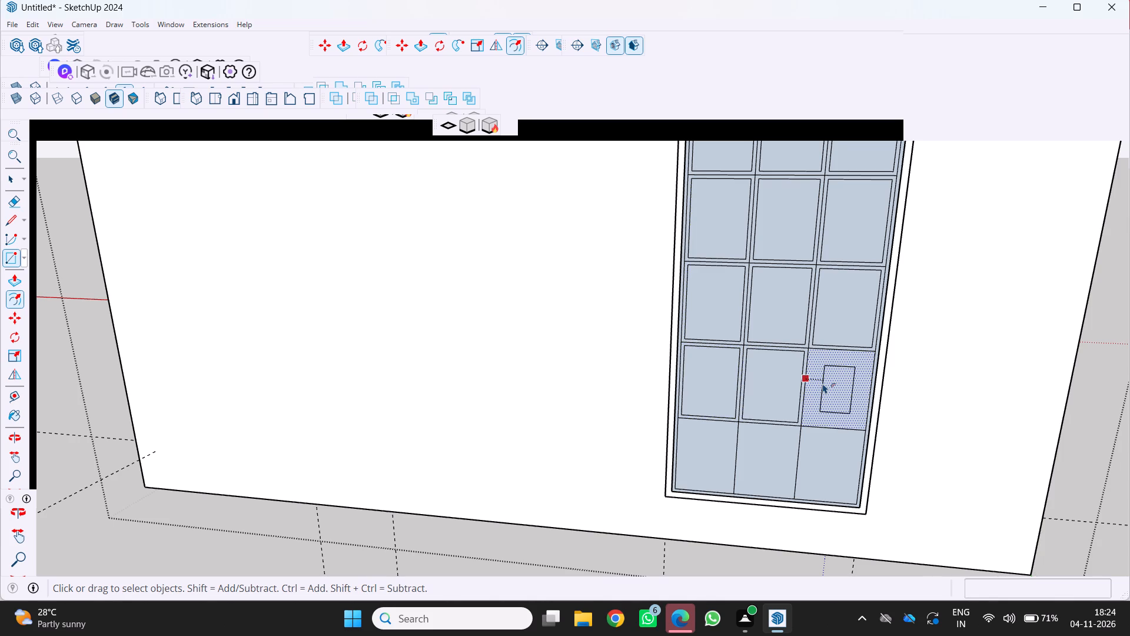
pyautogui.press('Return')
# Offset the outlines of the three cells in the panel's bottom row inward by 2 each.
pyautogui.scroll(-3, 775, 415)
pyautogui.scroll(5, 687, 456)
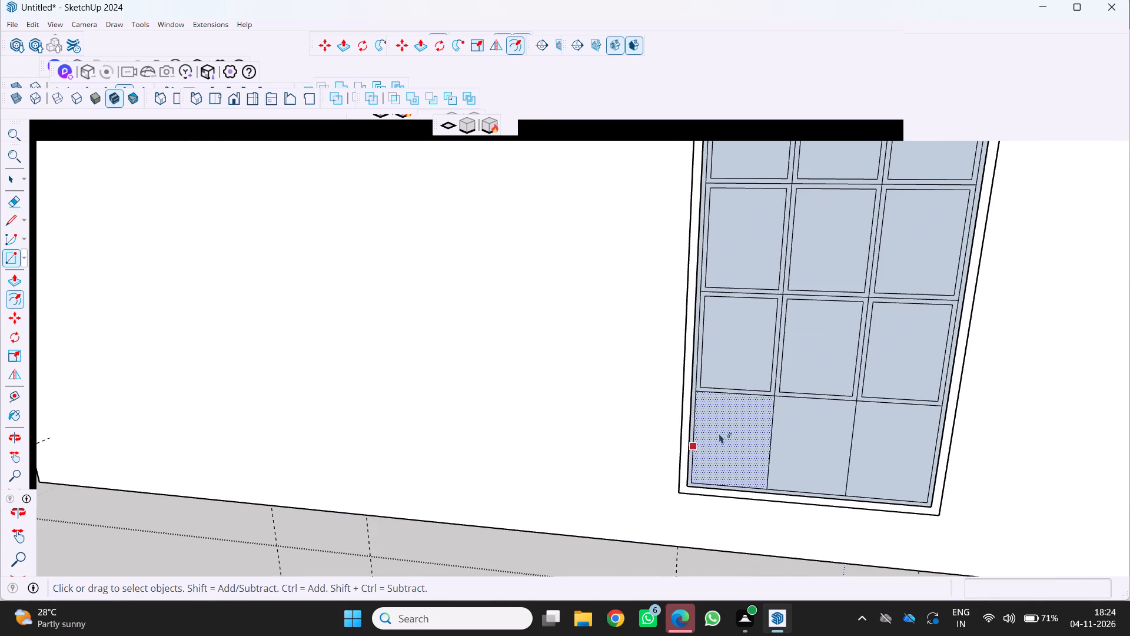
pyautogui.click(717, 446)
pyautogui.press('2')
pyautogui.press('Return')
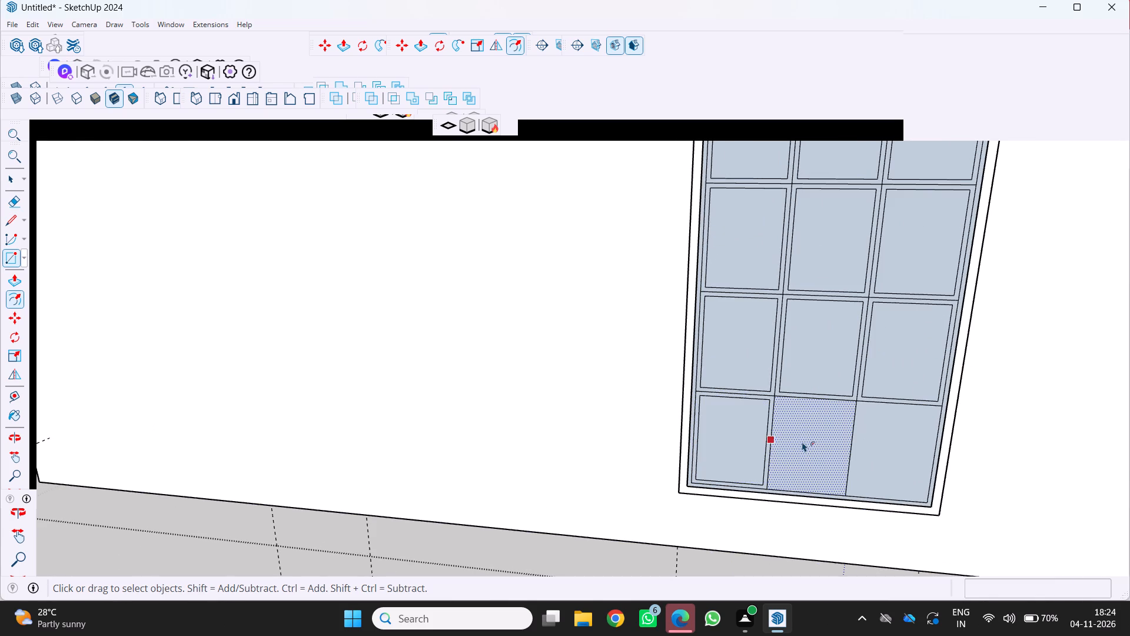
pyautogui.click(794, 437)
pyautogui.press('2')
pyautogui.press('Return')
pyautogui.click(857, 436)
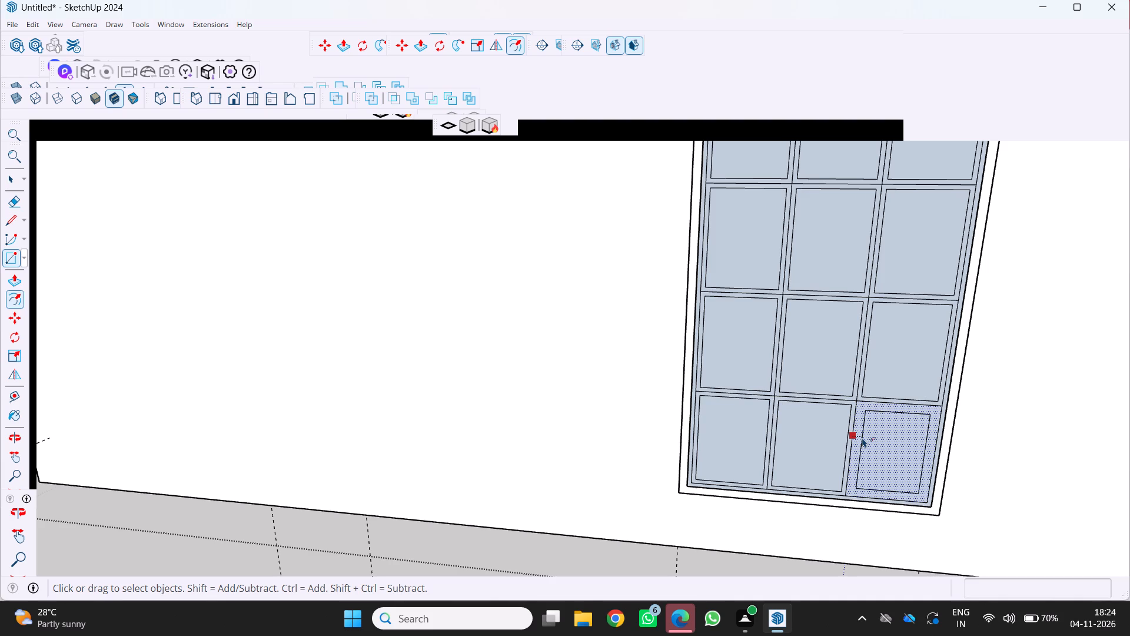
pyautogui.press('2')
pyautogui.press('Return')
# Erase the original dividing lines between the inset cells of the panel's bottom three rows.
pyautogui.scroll(-11, 829, 442)
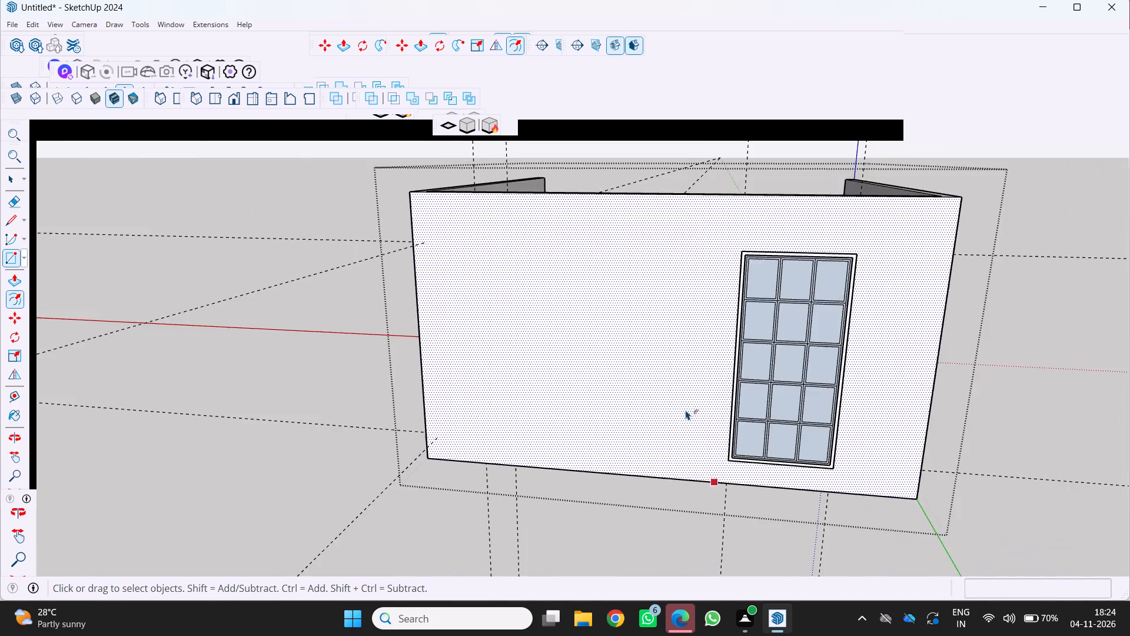
pyautogui.scroll(-6, 686, 410)
pyautogui.moveTo(687, 377); pyautogui.dragTo(634, 350, button='middle')
pyautogui.scroll(-3, 713, 353)
pyautogui.moveTo(713, 369); pyautogui.dragTo(796, 379, button='middle')
pyautogui.scroll(1, 742, 376)
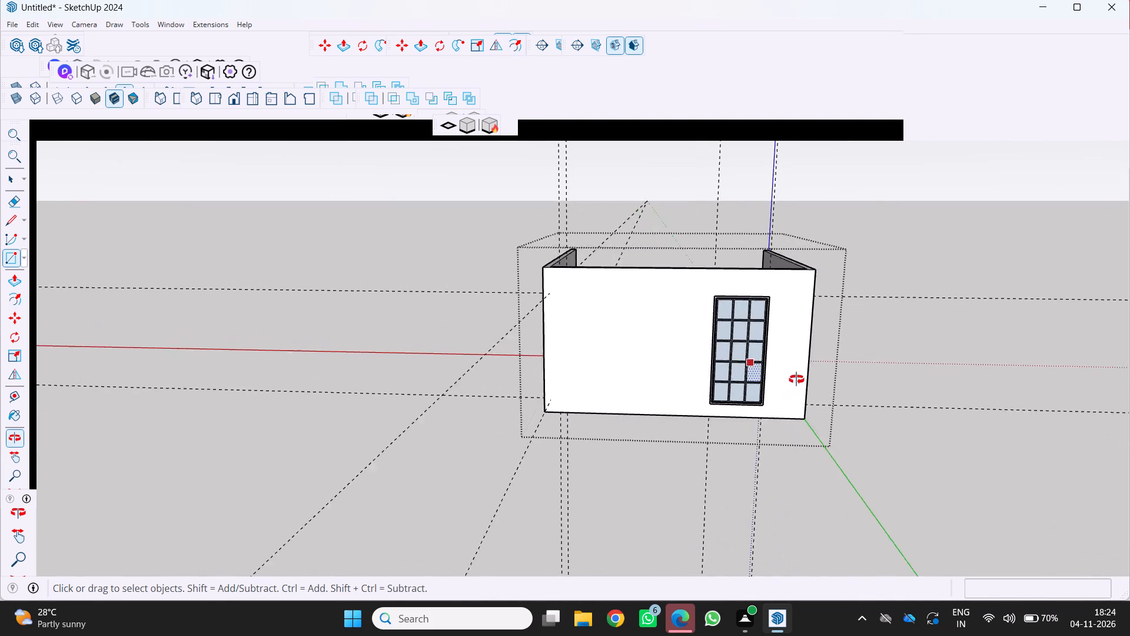
pyautogui.moveTo(796, 379); pyautogui.dragTo(801, 378, button='middle')
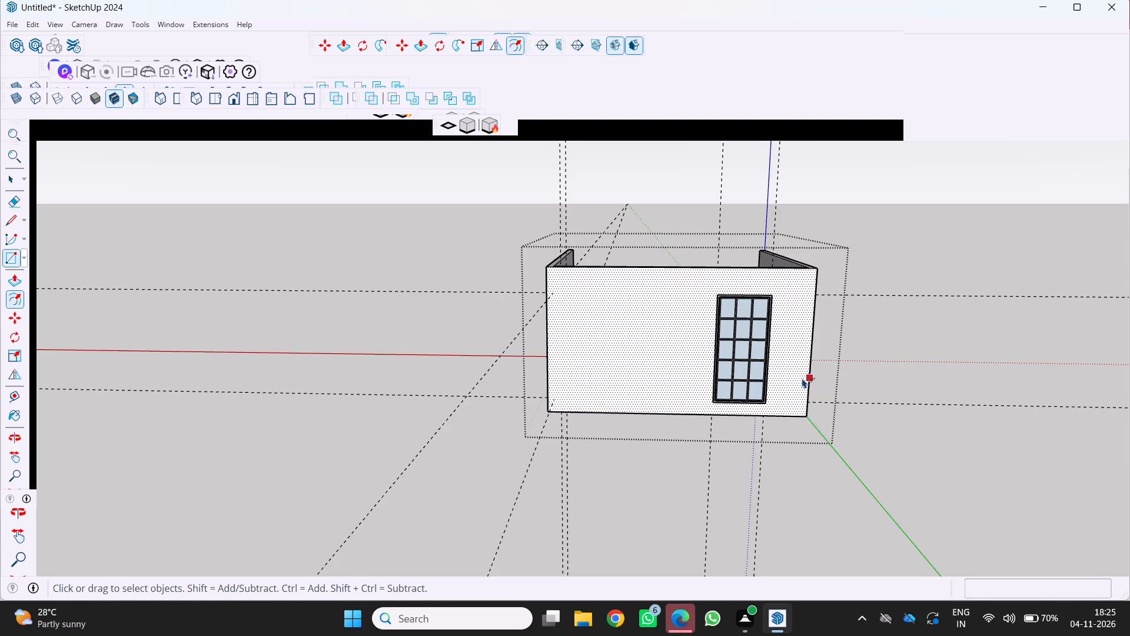
pyautogui.scroll(10, 681, 361)
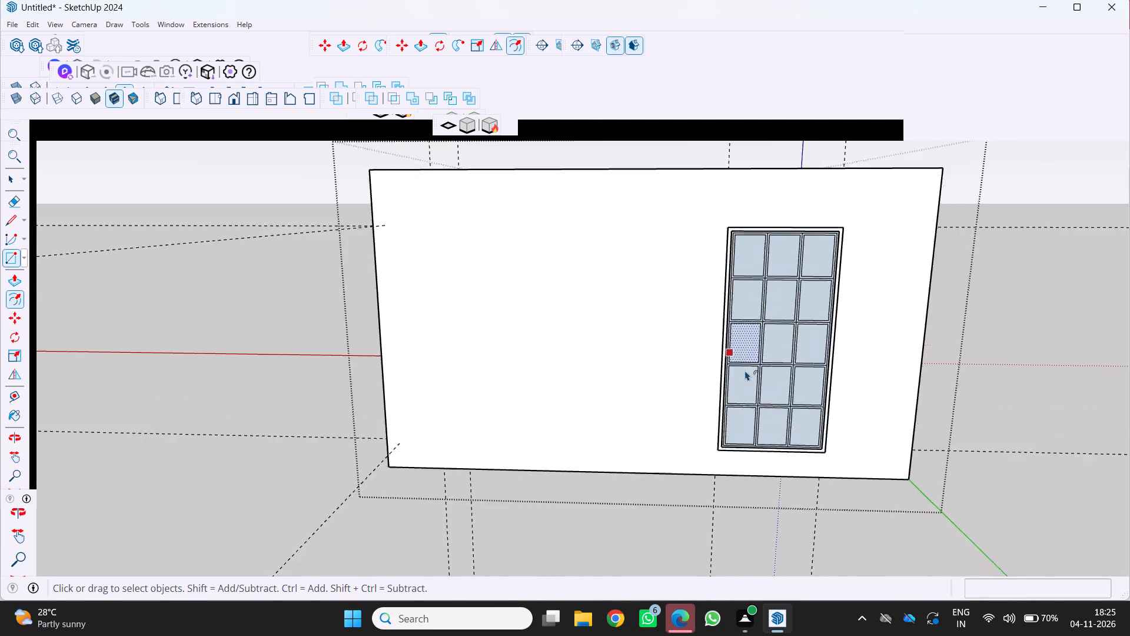
pyautogui.scroll(8, 745, 370)
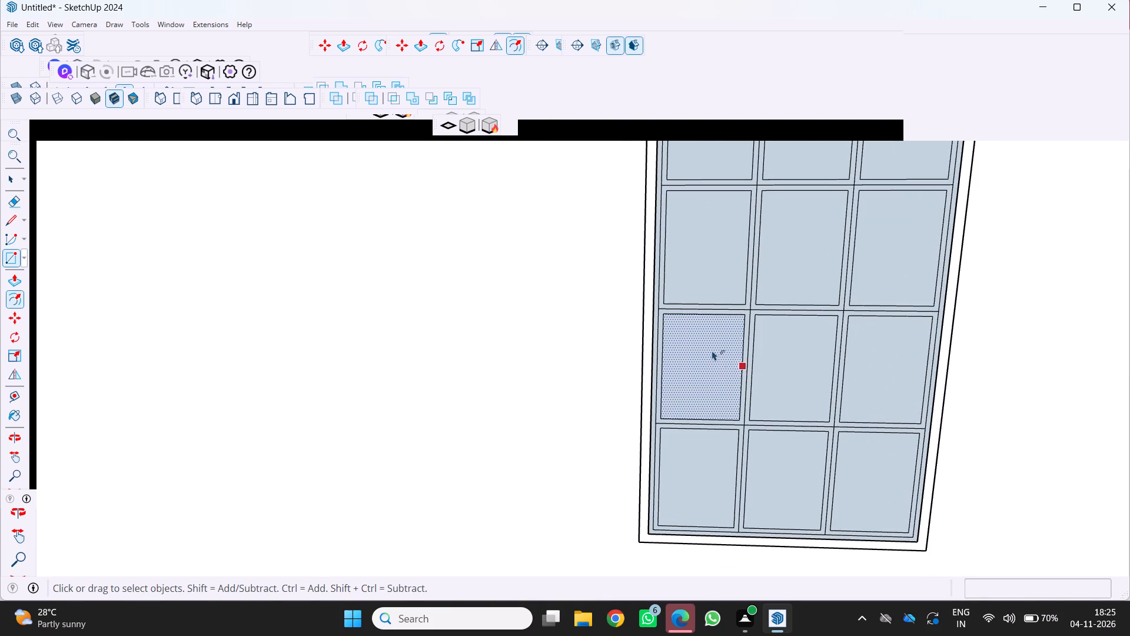
pyautogui.press('e')
pyautogui.scroll(8, 735, 321)
pyautogui.click(754, 311)
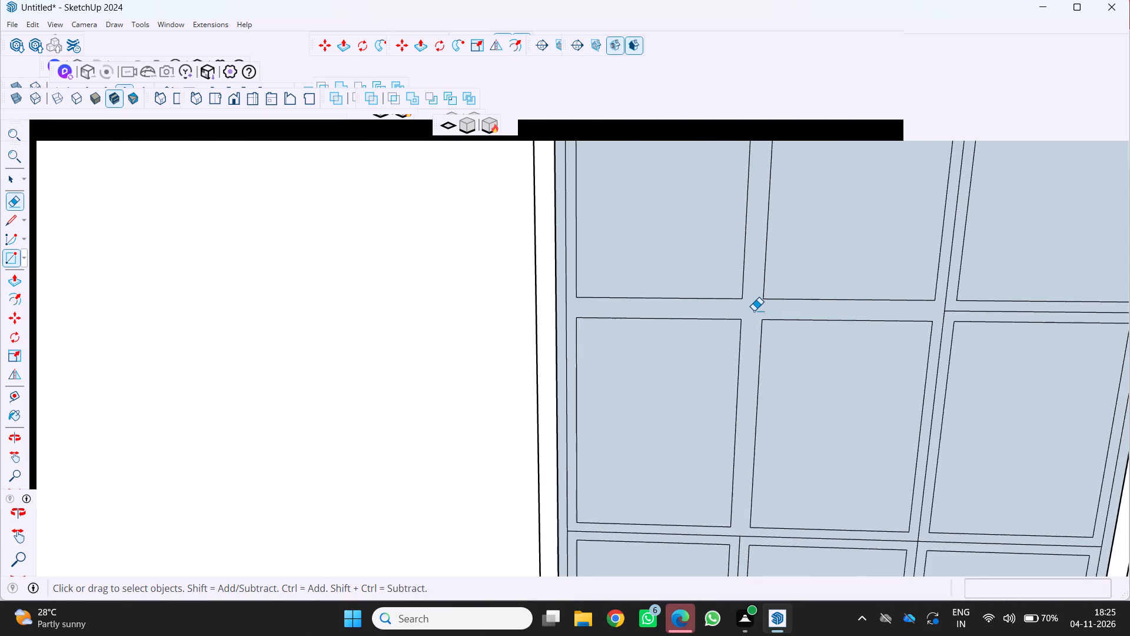
pyautogui.scroll(-12, 755, 306)
pyautogui.scroll(5, 750, 445)
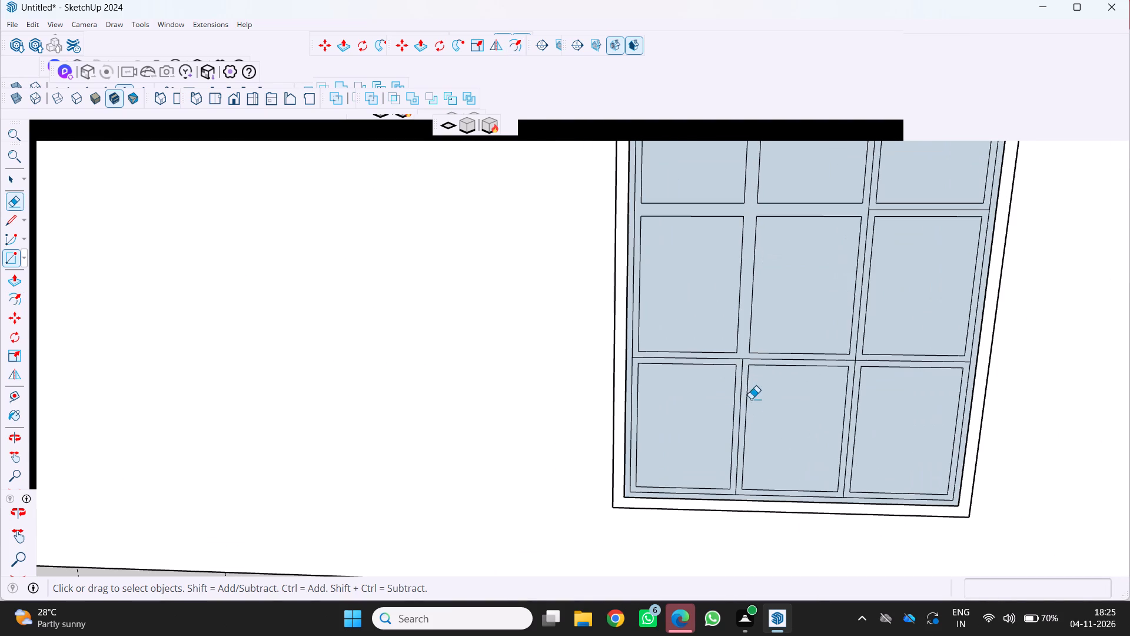
pyautogui.click(743, 359)
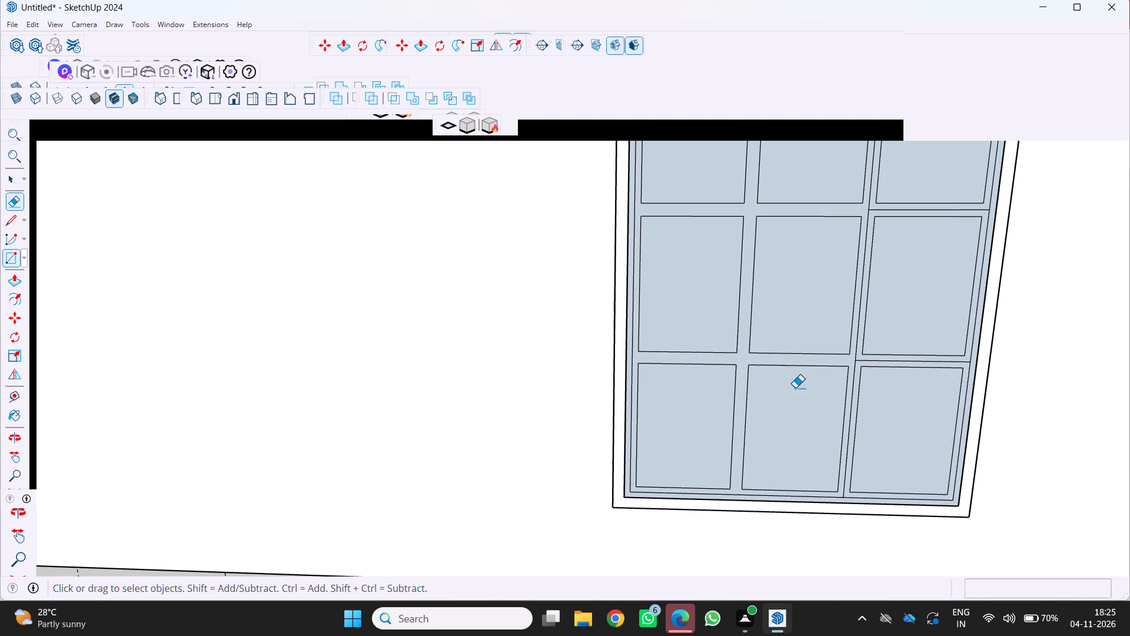
pyautogui.scroll(3, 835, 363)
pyautogui.click(864, 360)
pyautogui.scroll(-2, 855, 364)
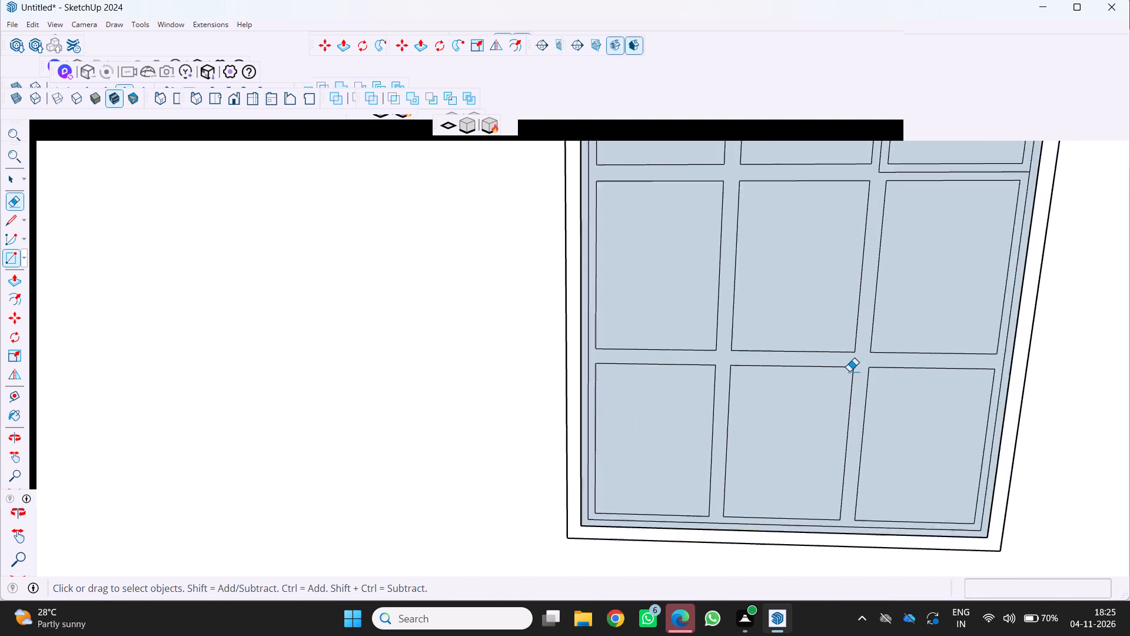
pyautogui.scroll(-9, 849, 371)
pyautogui.scroll(3, 852, 203)
pyautogui.scroll(3, 866, 302)
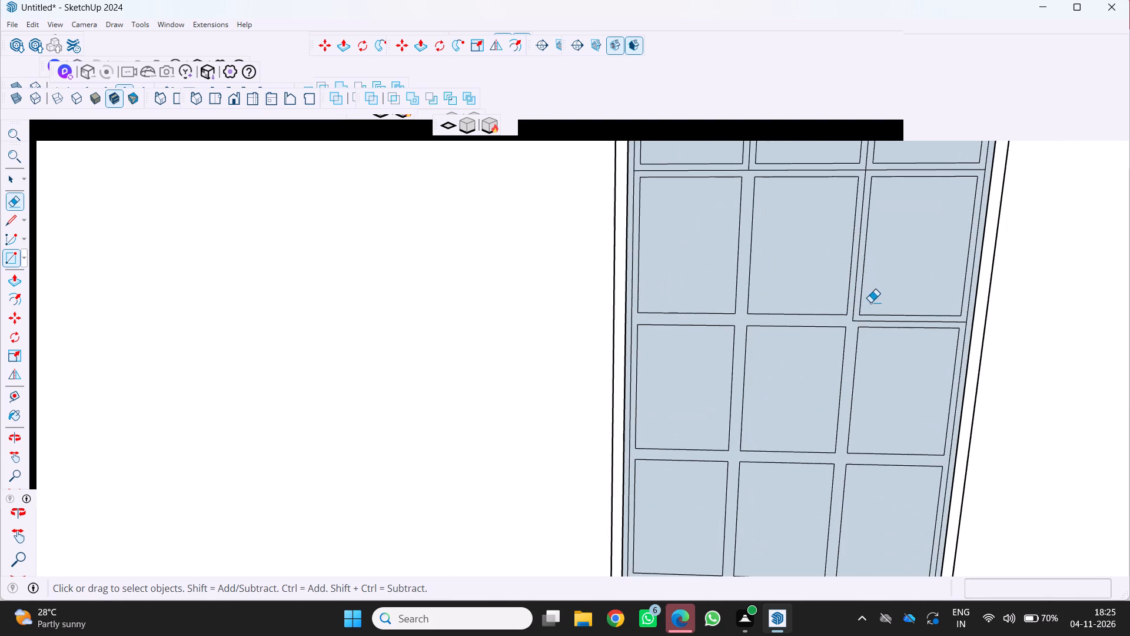
pyautogui.click(853, 322)
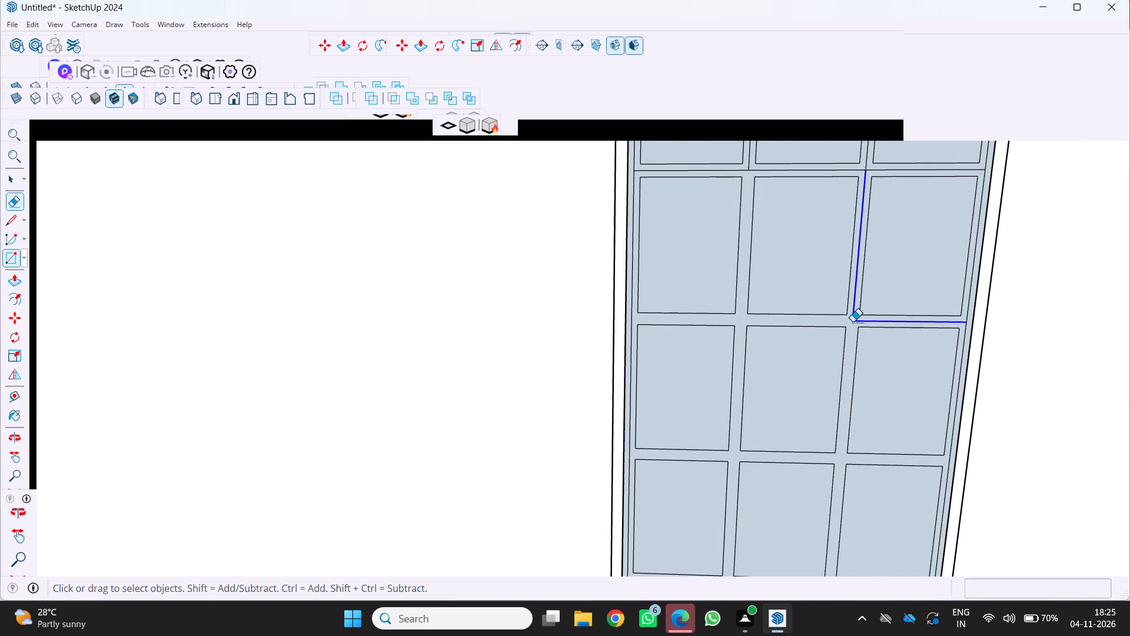
# Erase the original dividing lines between the panel's second and third rows and between the second row's cells.
pyautogui.scroll(-5, 846, 320)
pyautogui.scroll(7, 852, 225)
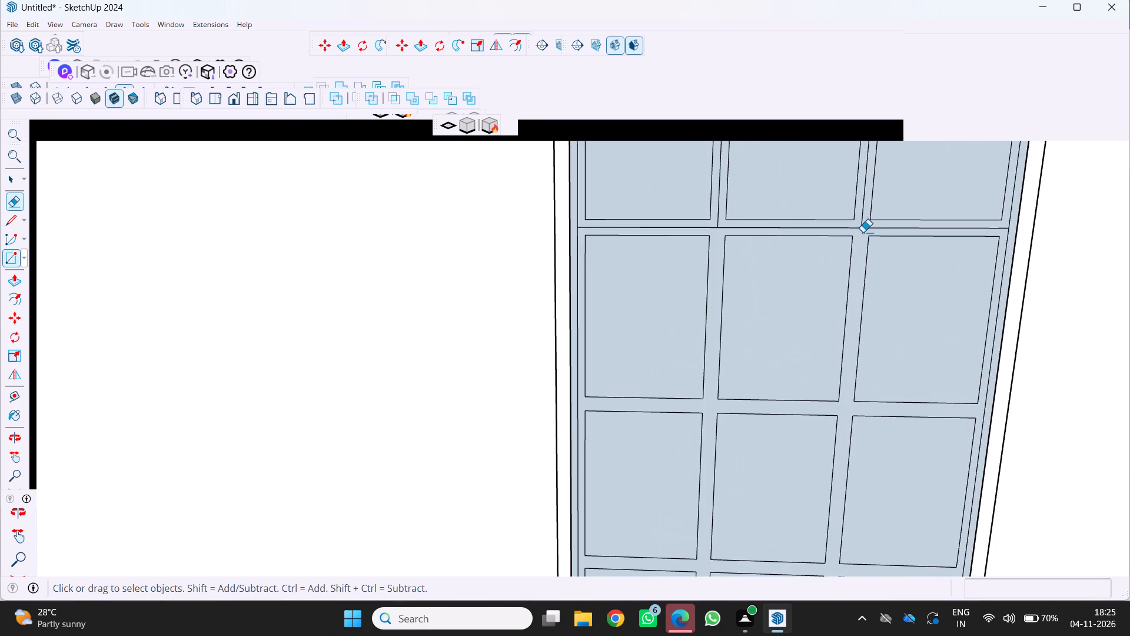
pyautogui.click(863, 227)
pyautogui.scroll(-6, 745, 250)
pyautogui.scroll(4, 717, 224)
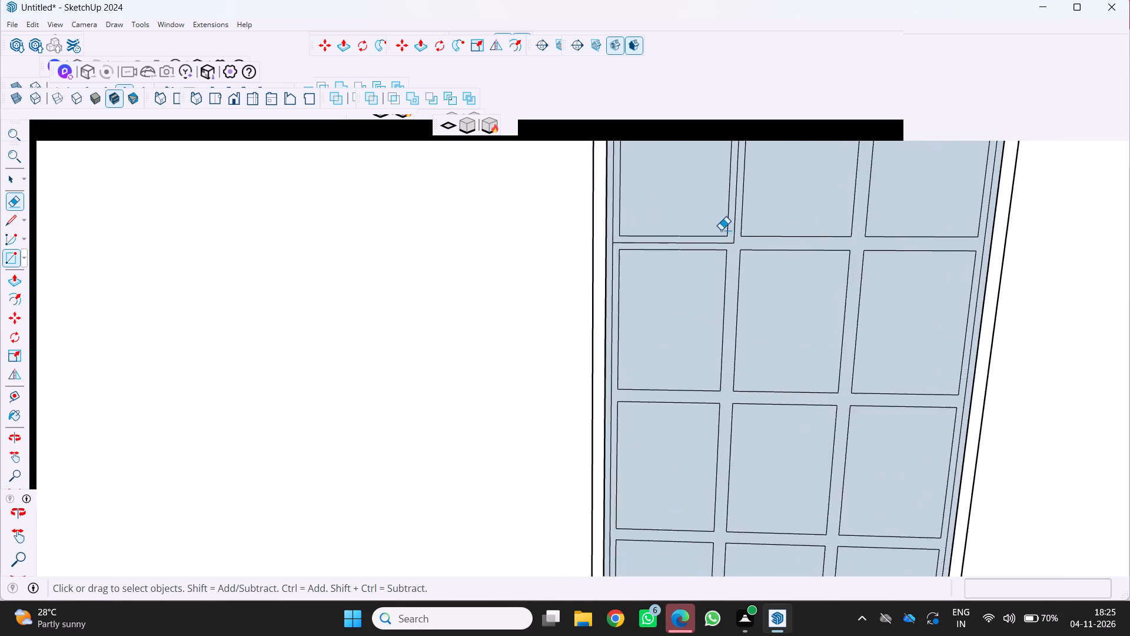
pyautogui.scroll(4, 721, 230)
pyautogui.click(737, 241)
pyautogui.scroll(-5, 738, 252)
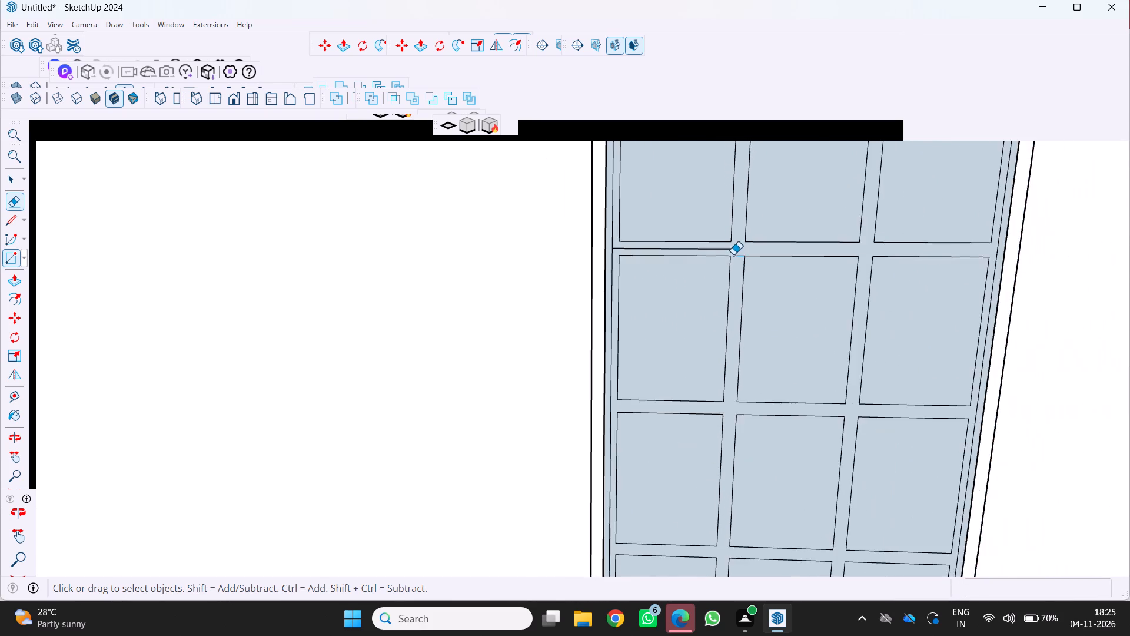
pyautogui.scroll(3, 733, 254)
pyautogui.click(734, 249)
pyautogui.scroll(-14, 719, 279)
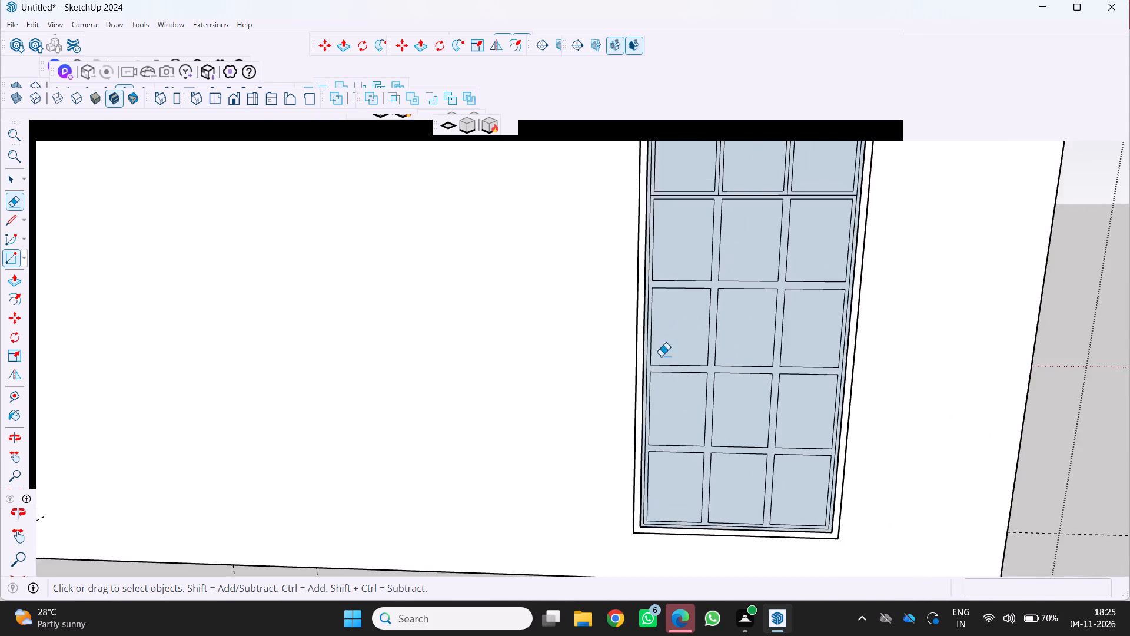
# Erase the dividing lines between and below the top row's cells, plus the inner border line above its first two cells.
pyautogui.scroll(-9, 661, 356)
pyautogui.moveTo(637, 436); pyautogui.dragTo(543, 474, button='middle')
pyautogui.scroll(1, 547, 473)
pyautogui.middleClick(543, 474)
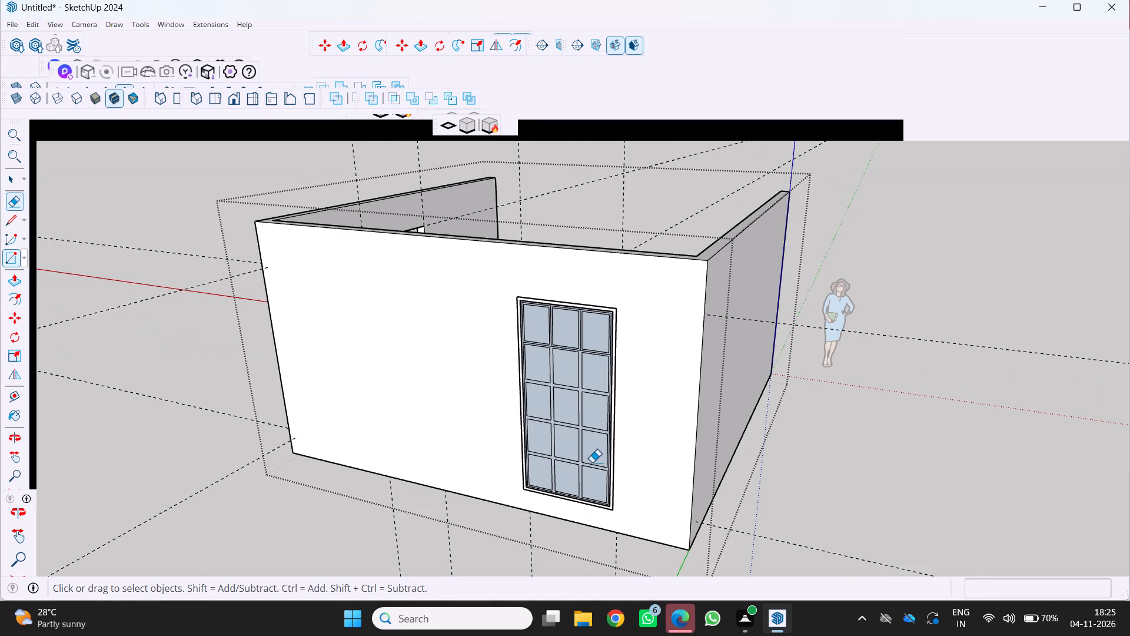
pyautogui.scroll(9, 590, 422)
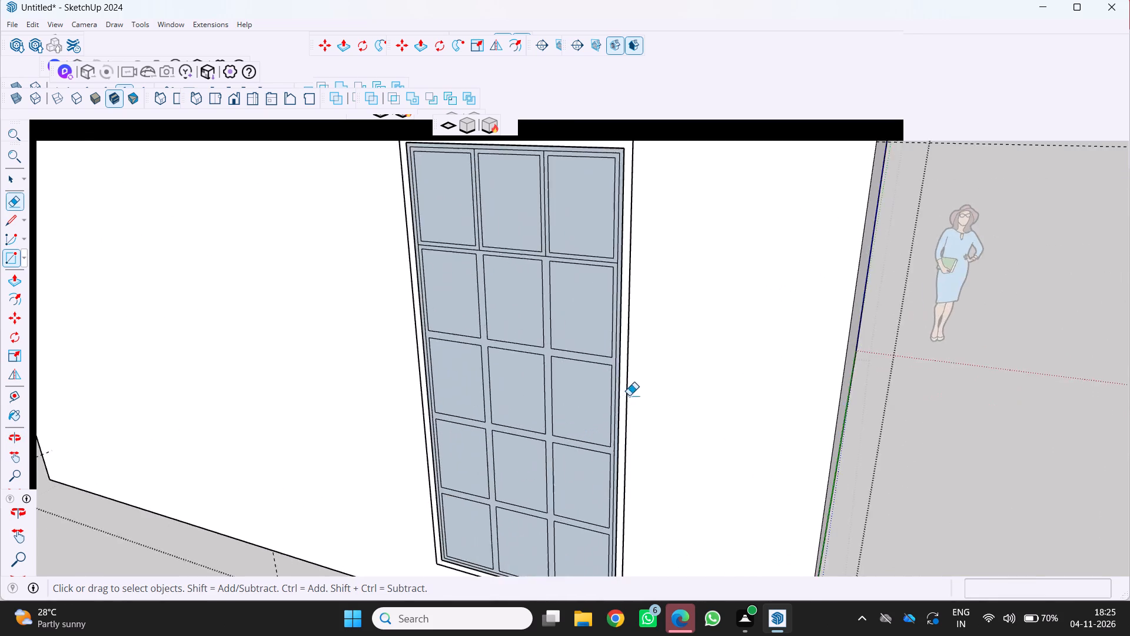
pyautogui.scroll(4, 629, 395)
pyautogui.moveTo(617, 396); pyautogui.dragTo(795, 375, button='middle')
pyautogui.scroll(-12, 795, 375)
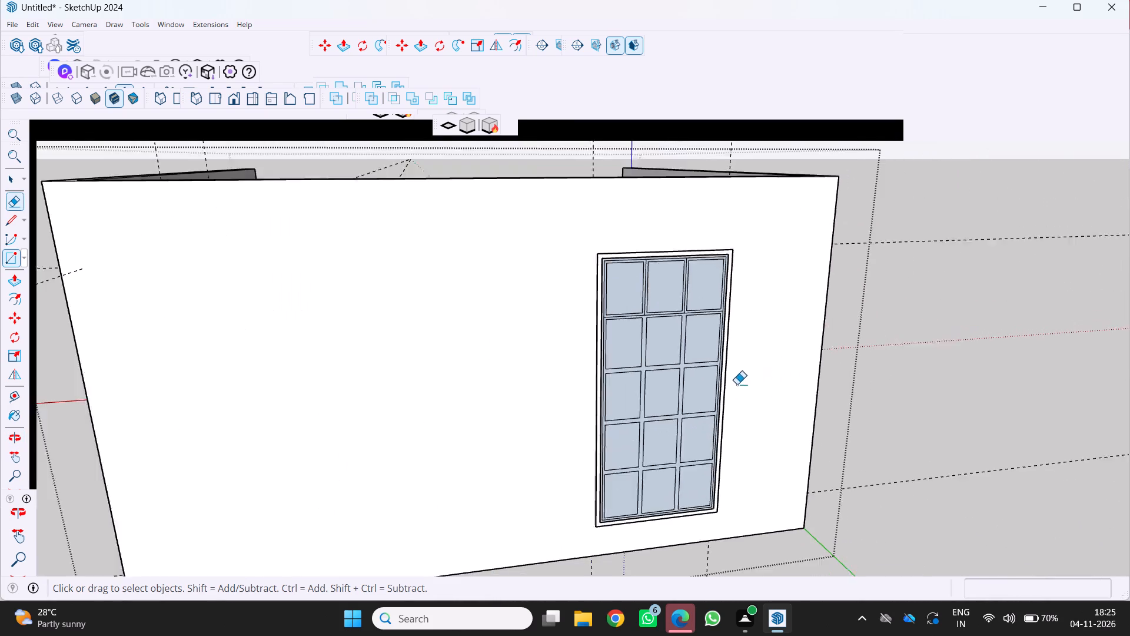
pyautogui.moveTo(710, 391); pyautogui.dragTo(628, 385, button='middle')
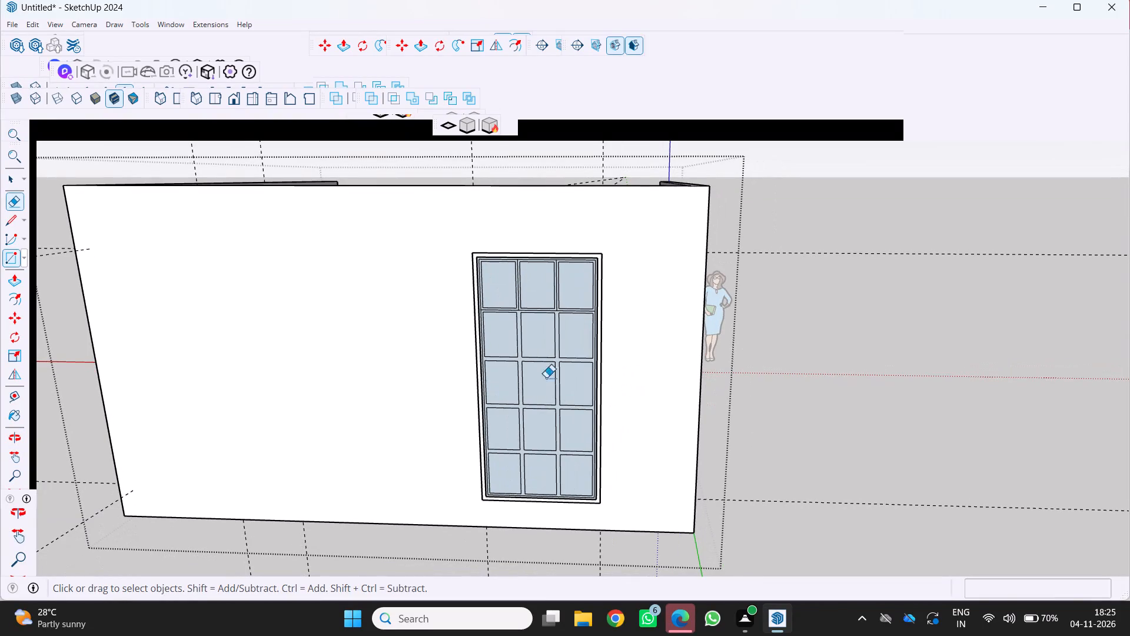
pyautogui.scroll(9, 428, 276)
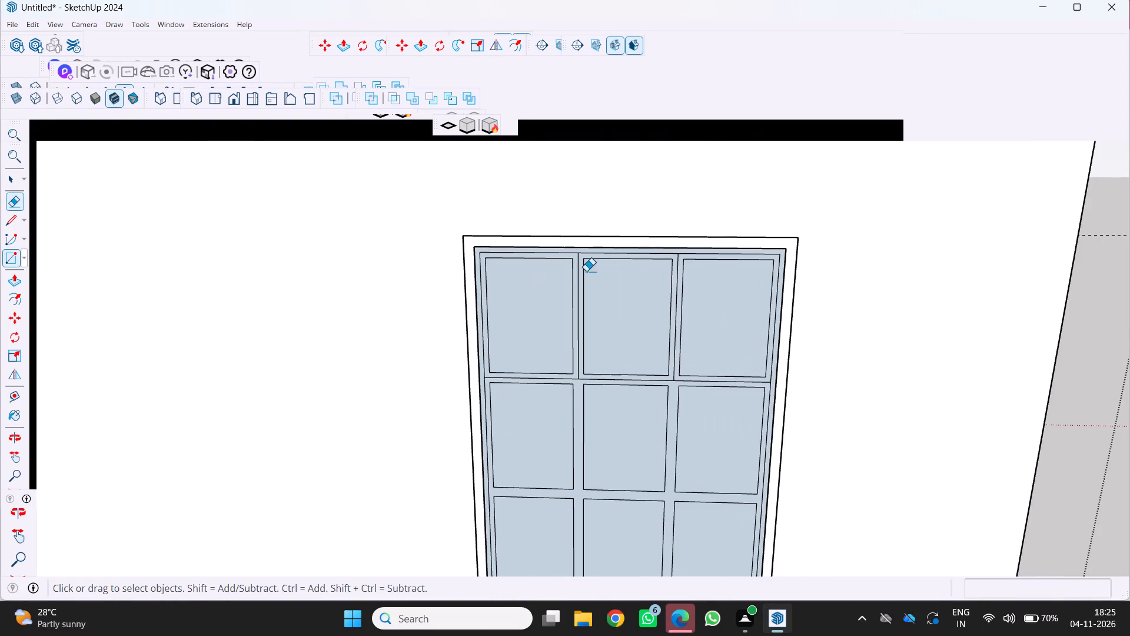
pyautogui.scroll(6, 579, 269)
pyautogui.click(579, 246)
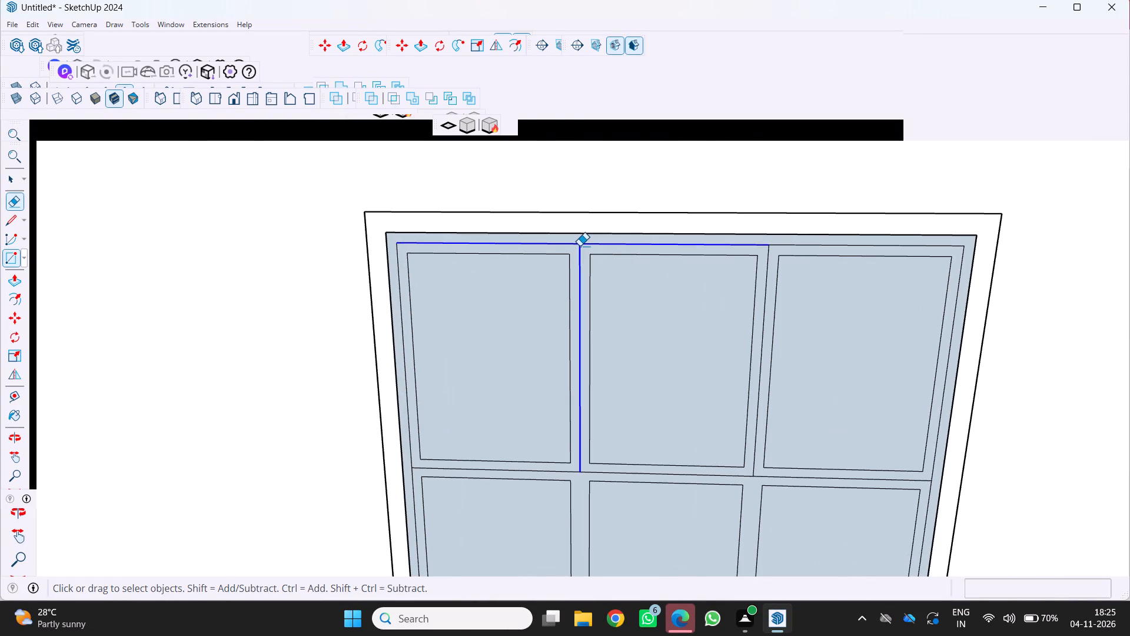
pyautogui.scroll(-5, 576, 264)
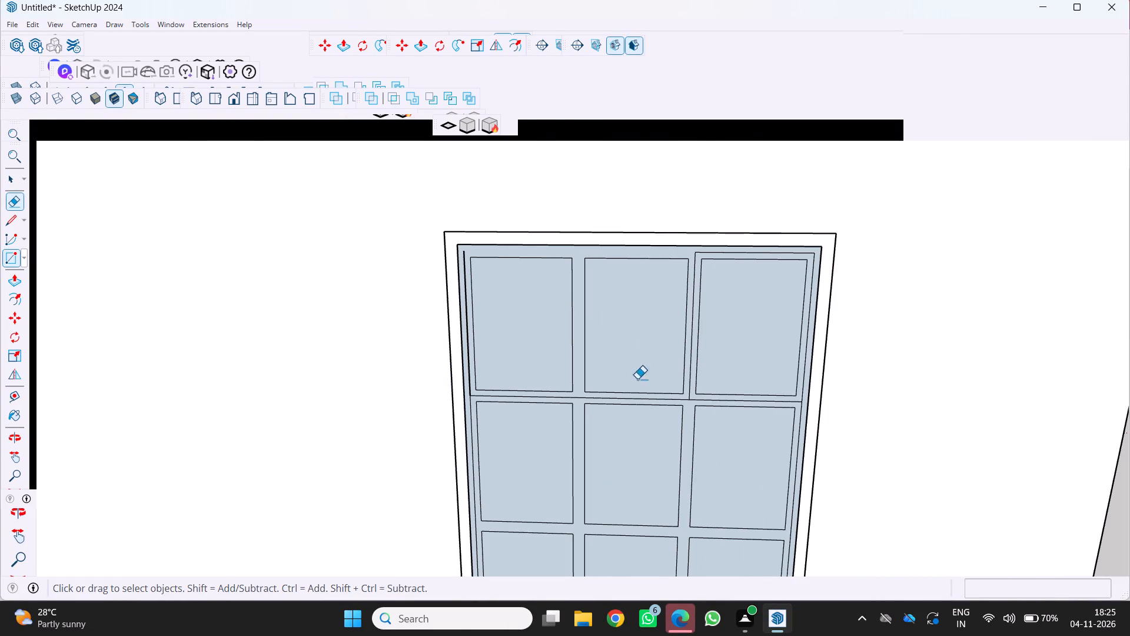
pyautogui.scroll(3, 649, 402)
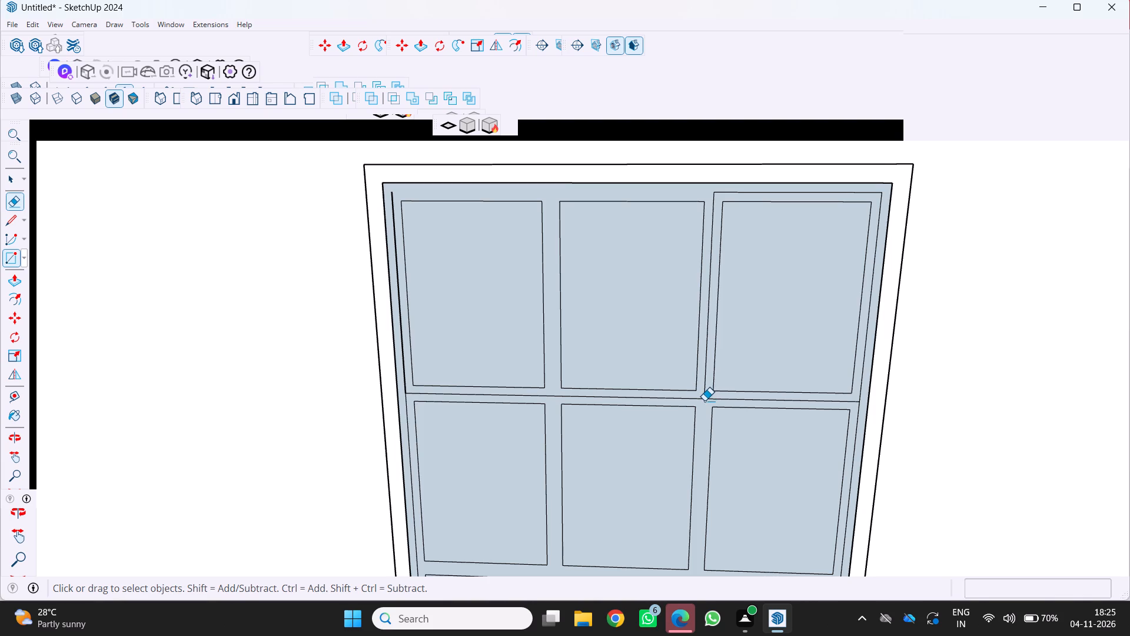
pyautogui.click(704, 400)
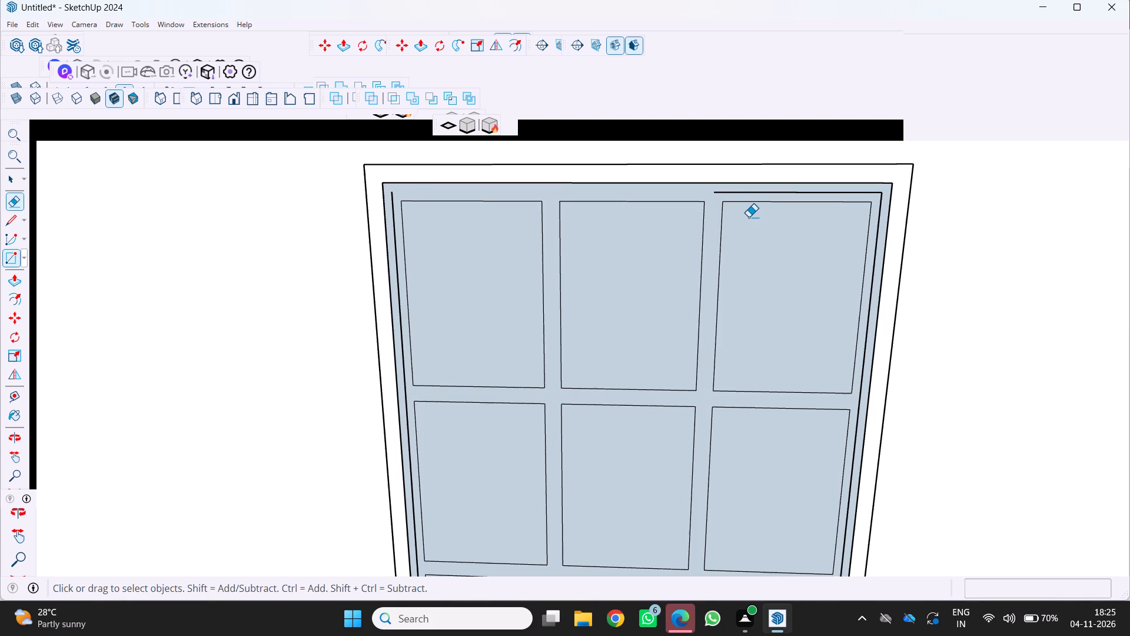
# Erase the leftover inner border lines along the panel's left, bottom and right sides and above the top-right cell.
pyautogui.scroll(-11, 747, 218)
pyautogui.scroll(-5, 658, 394)
pyautogui.moveTo(623, 446); pyautogui.dragTo(584, 422, button='middle')
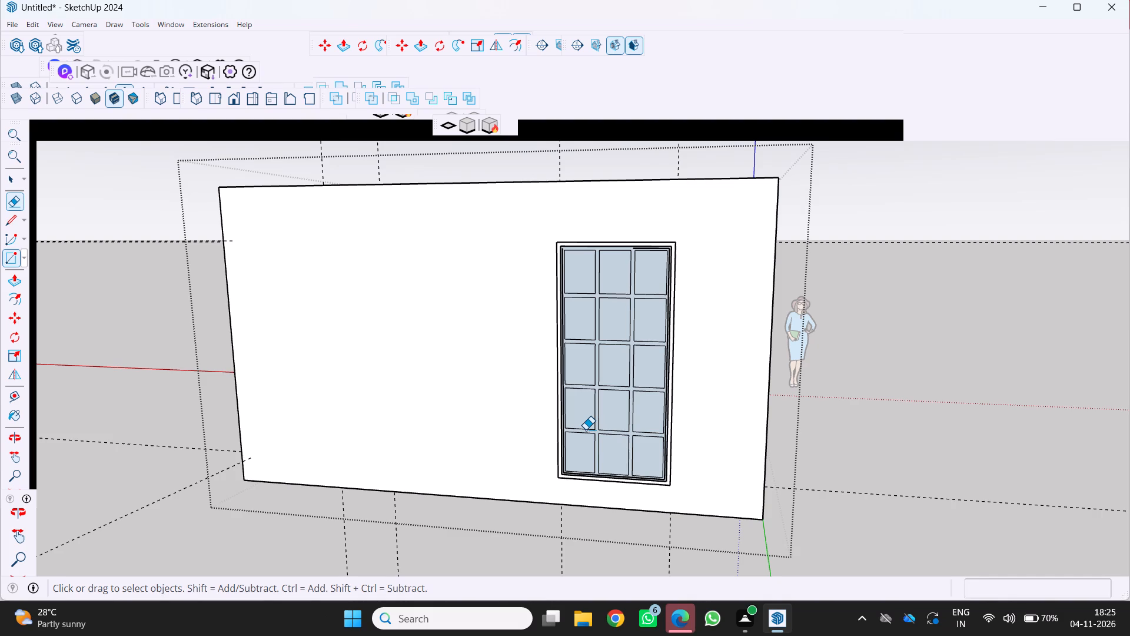
pyautogui.scroll(1, 586, 429)
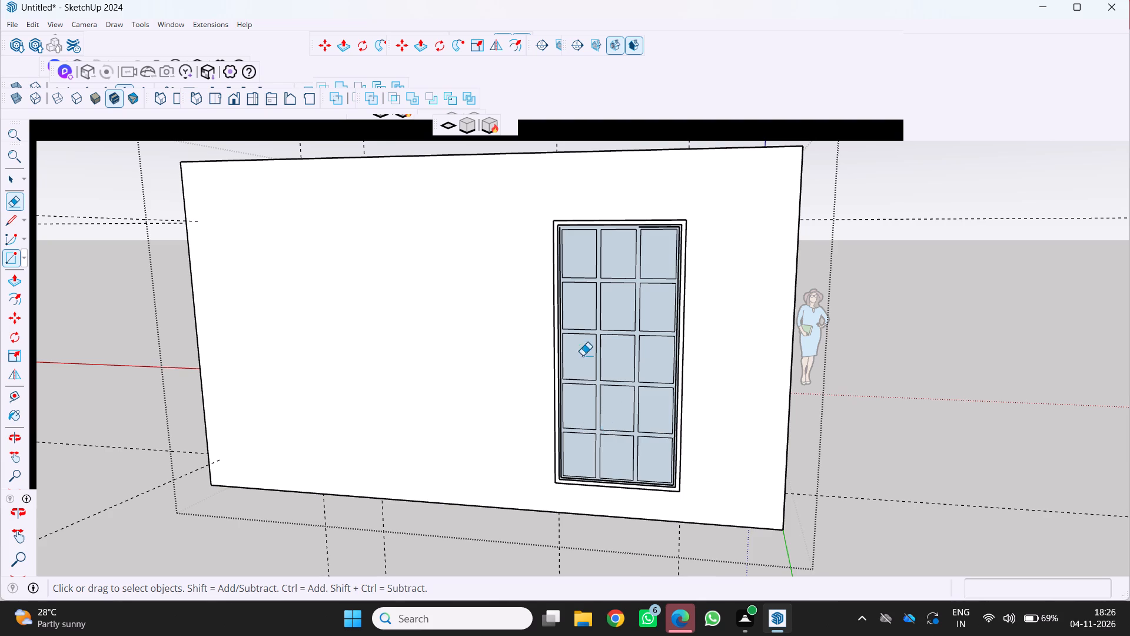
pyautogui.scroll(12, 571, 322)
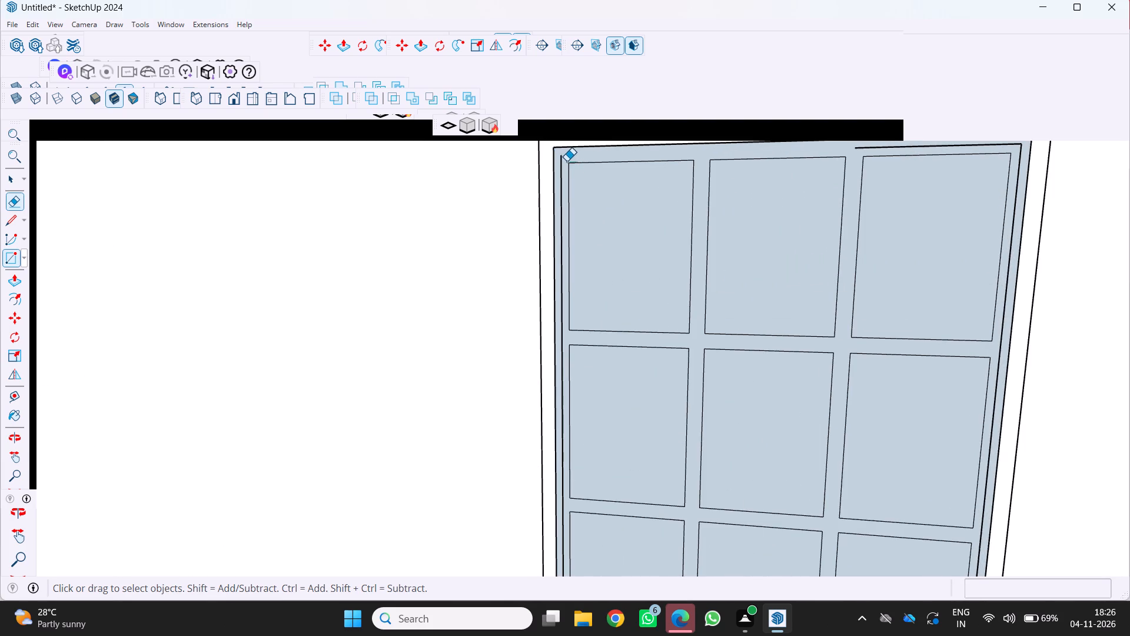
pyautogui.click(561, 160)
pyautogui.scroll(-10, 562, 180)
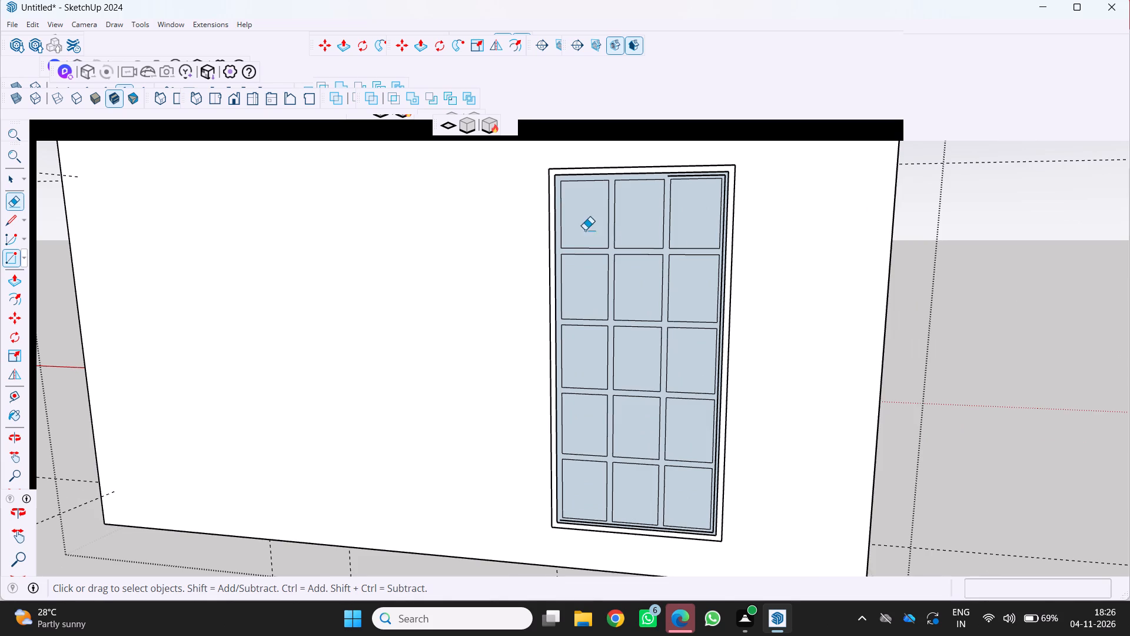
pyautogui.scroll(14, 629, 532)
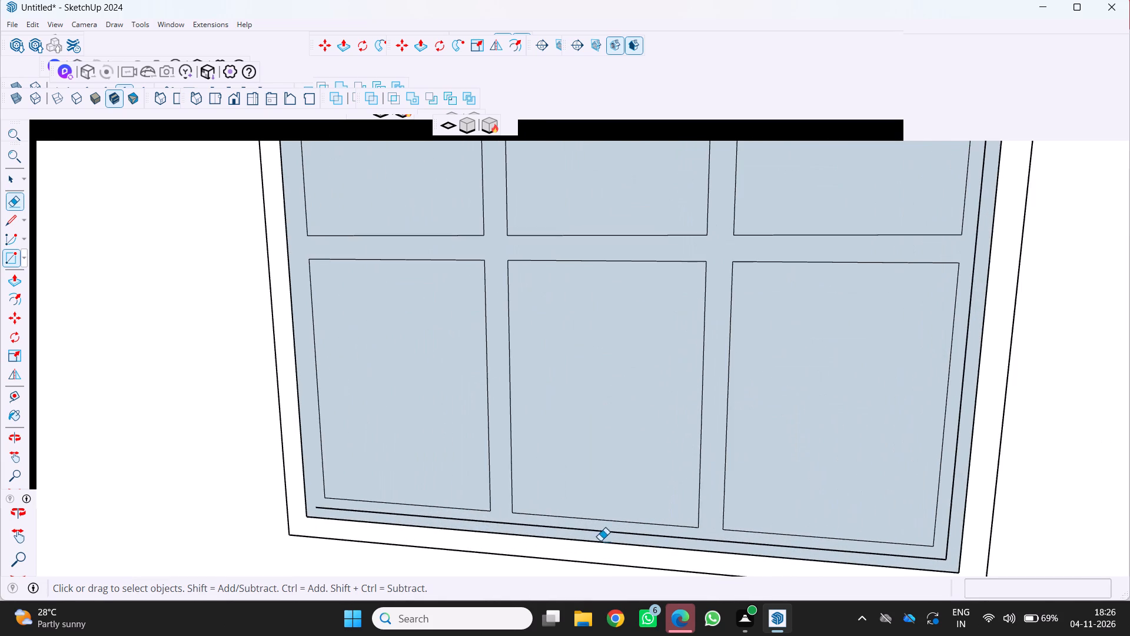
pyautogui.click(605, 531)
pyautogui.scroll(-6, 600, 532)
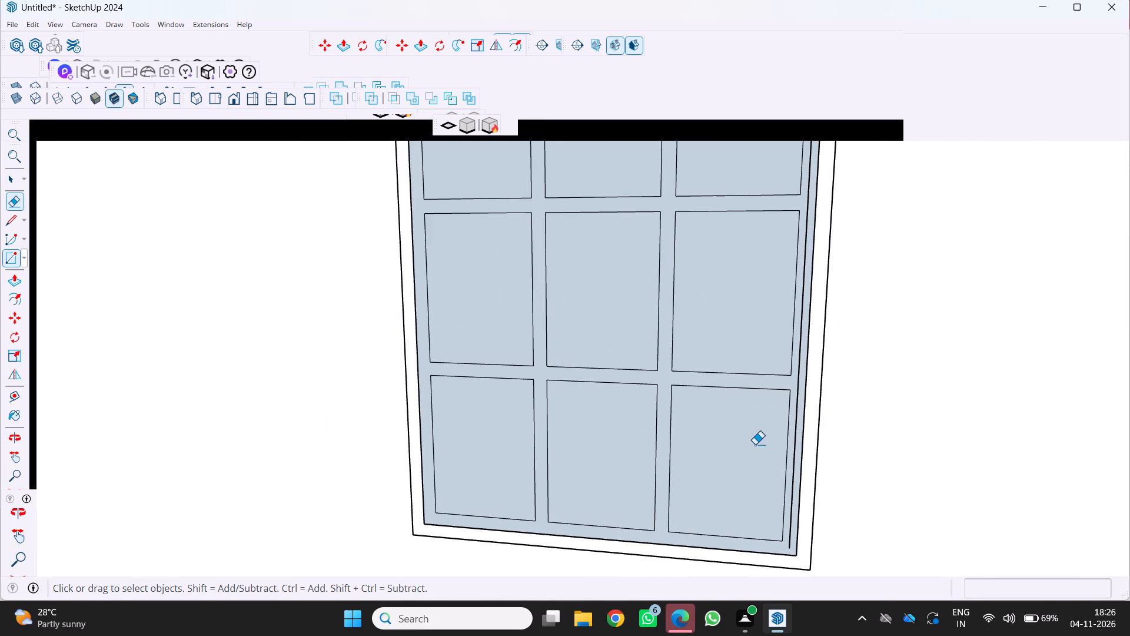
pyautogui.scroll(6, 754, 437)
pyautogui.click(826, 388)
pyautogui.scroll(-8, 795, 405)
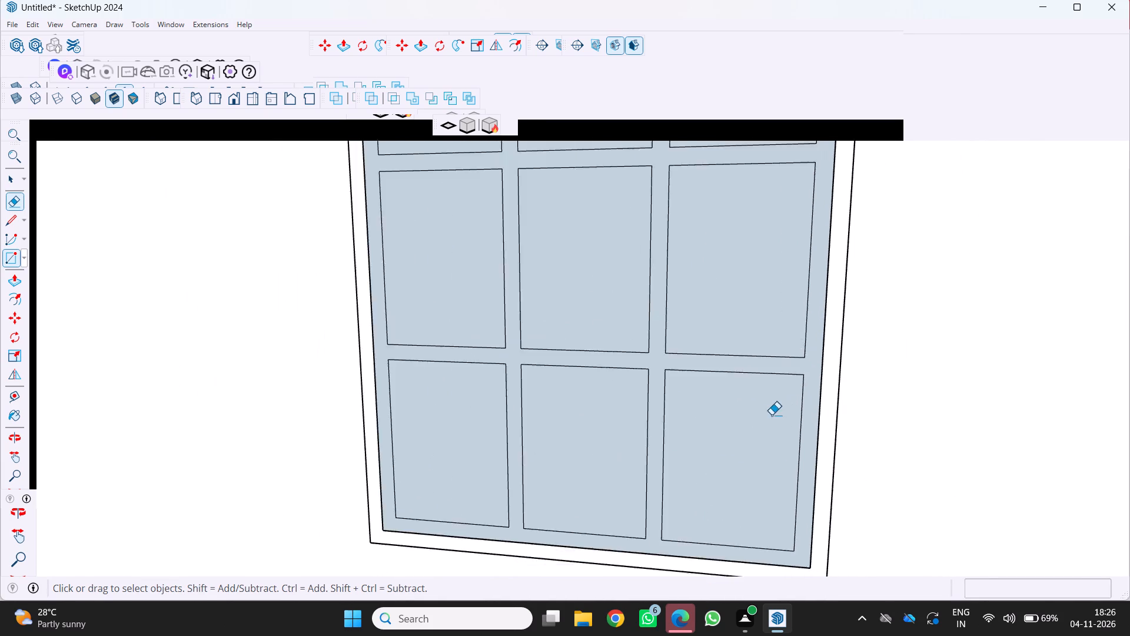
pyautogui.scroll(-11, 772, 415)
pyautogui.keyDown('shift'); pyautogui.moveTo(734, 406); pyautogui.dragTo(633, 584, button='middle'); pyautogui.keyUp('shift')
pyautogui.keyDown('shift'); pyautogui.scroll(1, 633, 584); pyautogui.keyUp('shift')
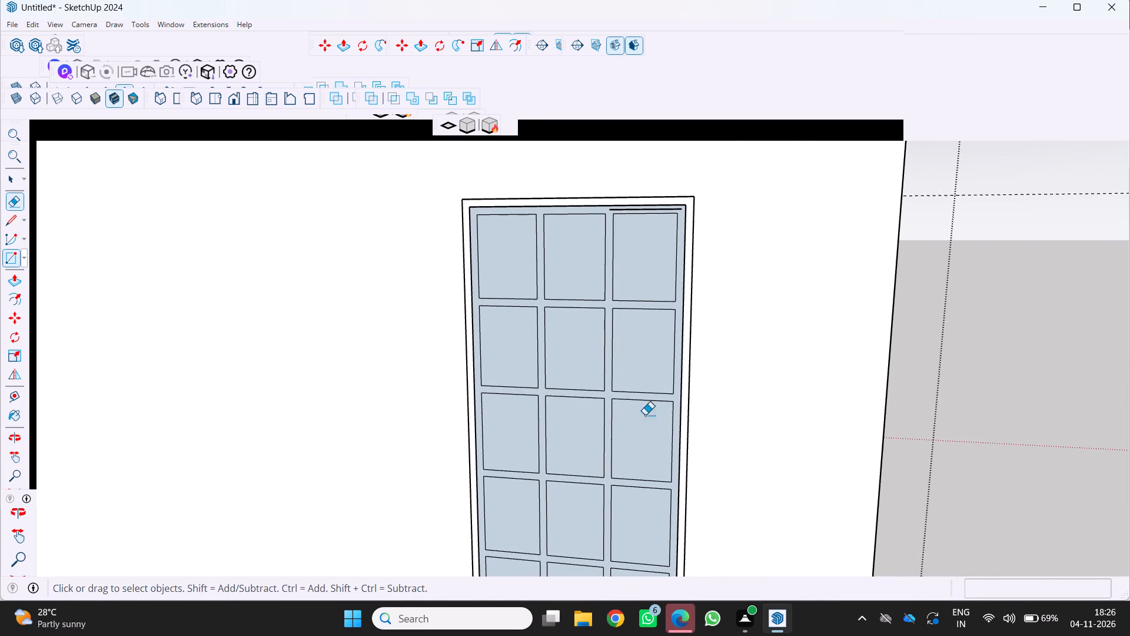
pyautogui.scroll(16, 690, 230)
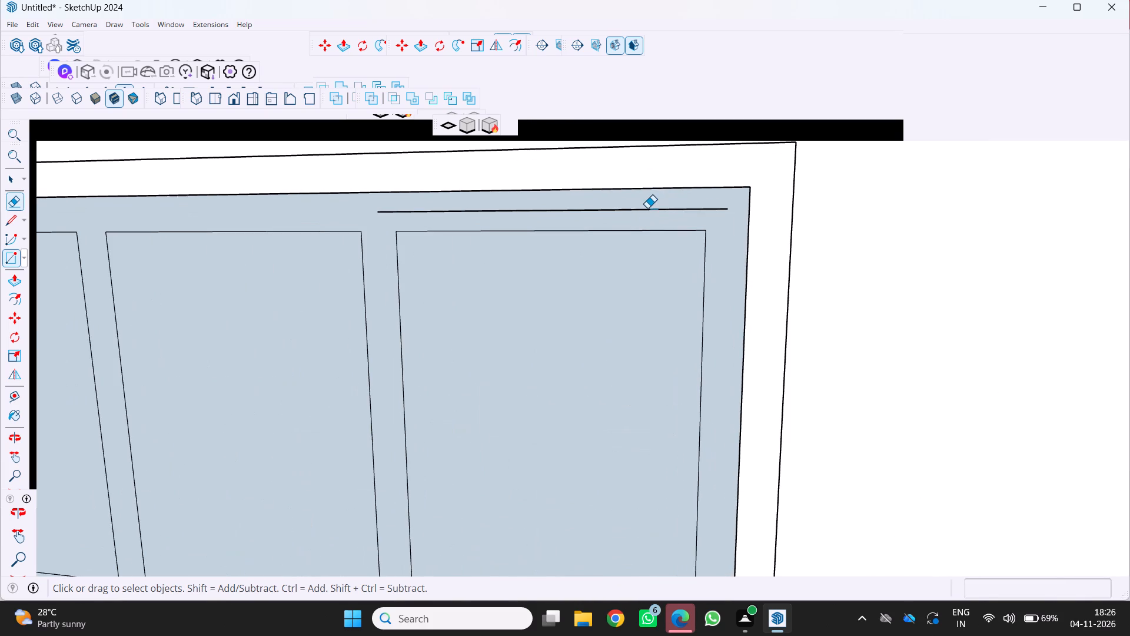
pyautogui.click(647, 208)
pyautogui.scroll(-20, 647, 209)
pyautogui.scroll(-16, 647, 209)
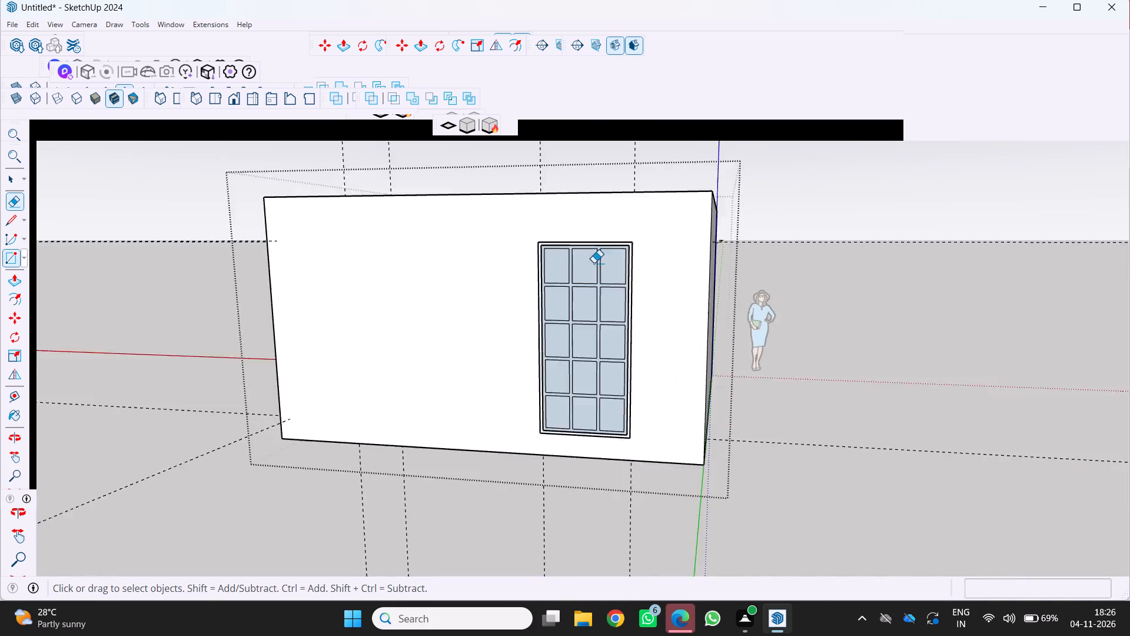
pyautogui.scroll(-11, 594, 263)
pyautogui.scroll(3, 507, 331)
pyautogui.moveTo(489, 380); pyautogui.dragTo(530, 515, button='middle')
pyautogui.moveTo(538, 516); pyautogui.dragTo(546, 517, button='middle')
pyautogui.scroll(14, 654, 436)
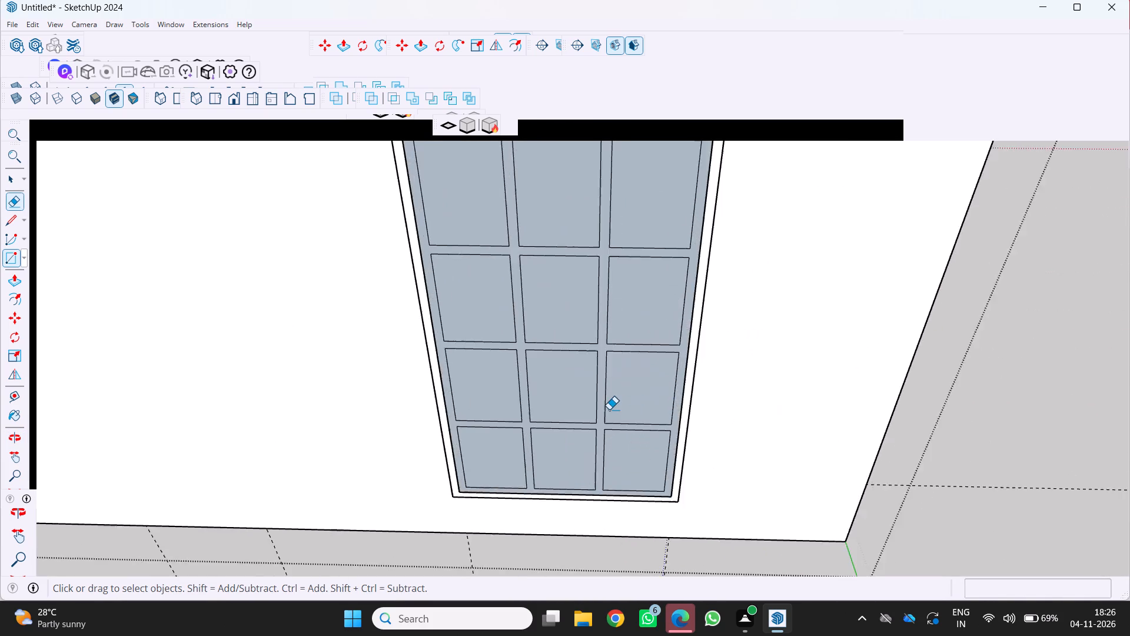
# Push/Pull the panel's connected border and divider face outward from the three-by-five grid of cells.
pyautogui.scroll(5, 609, 409)
pyautogui.scroll(-15, 609, 409)
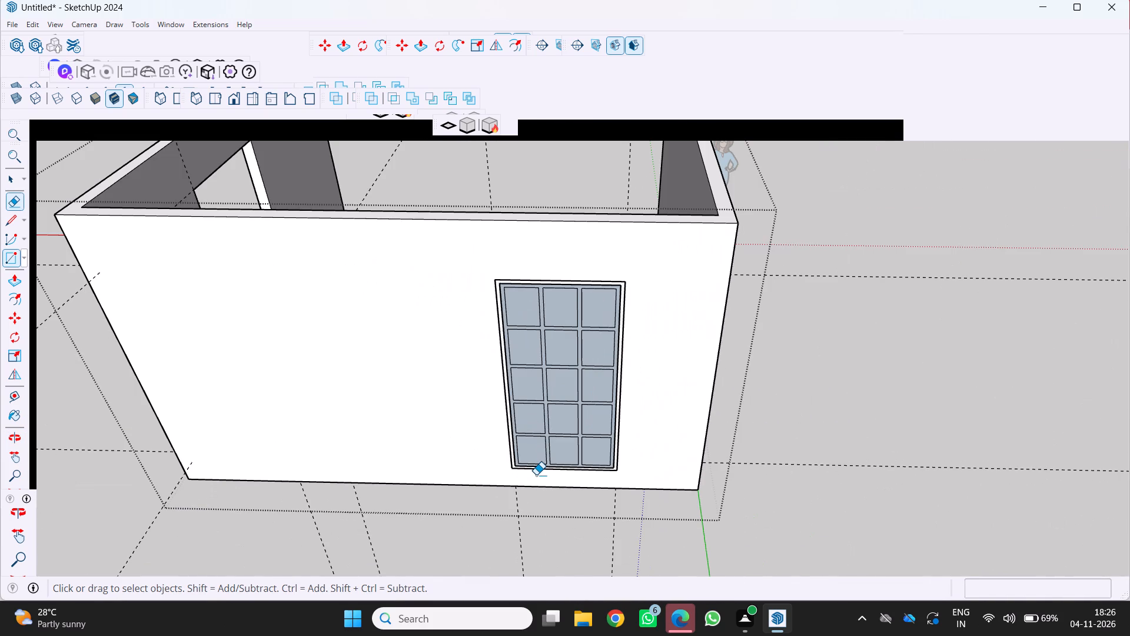
pyautogui.scroll(-5, 533, 478)
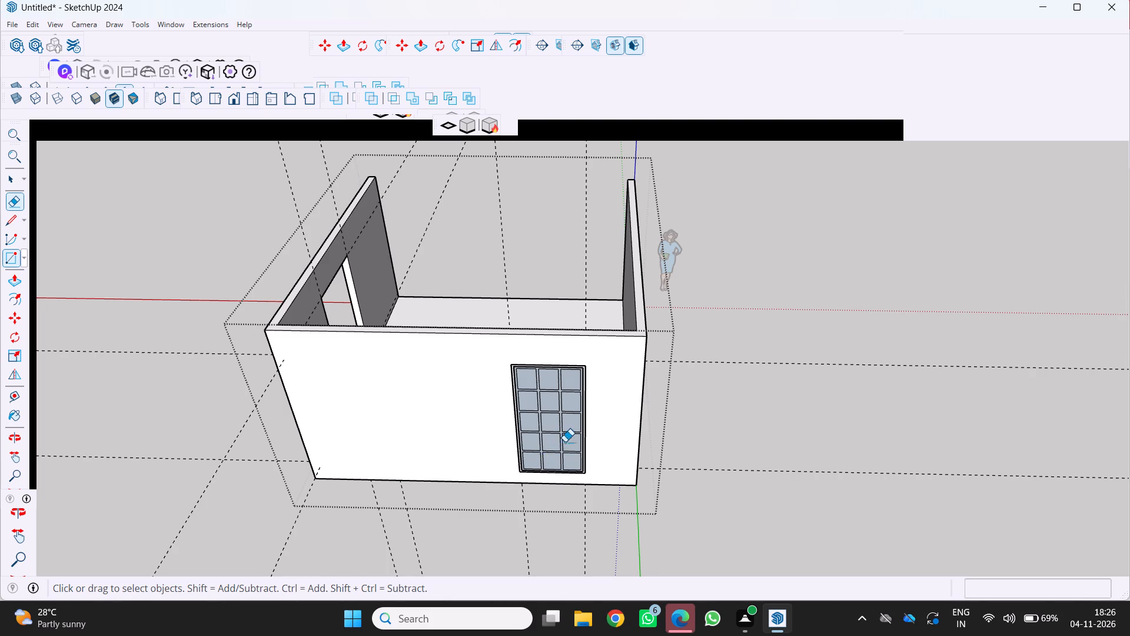
pyautogui.scroll(1, 566, 419)
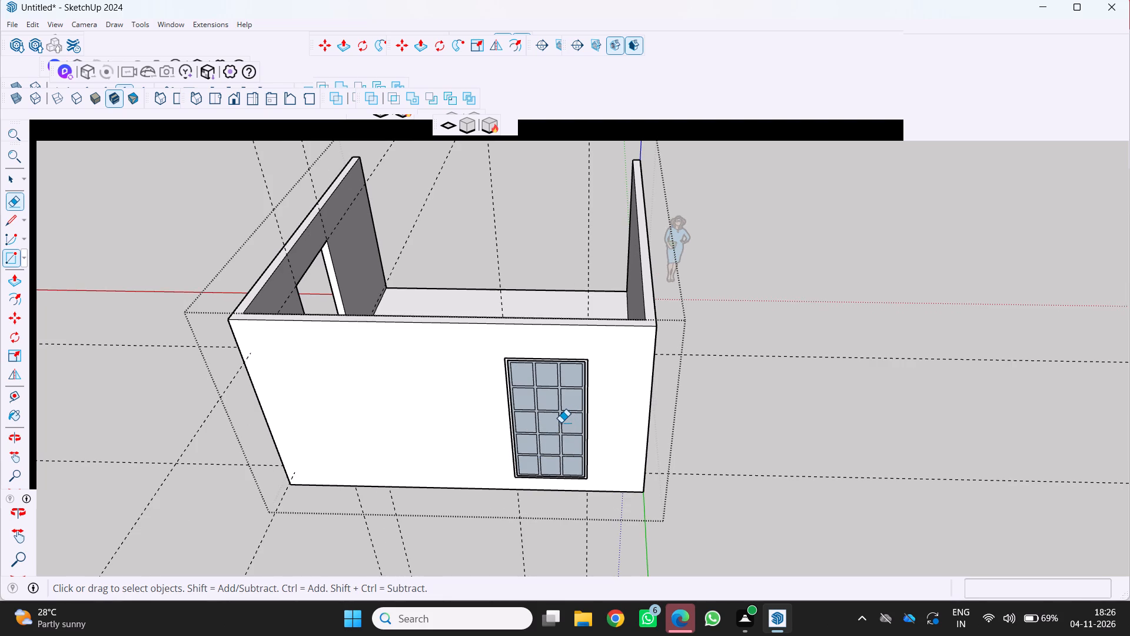
pyautogui.scroll(12, 550, 411)
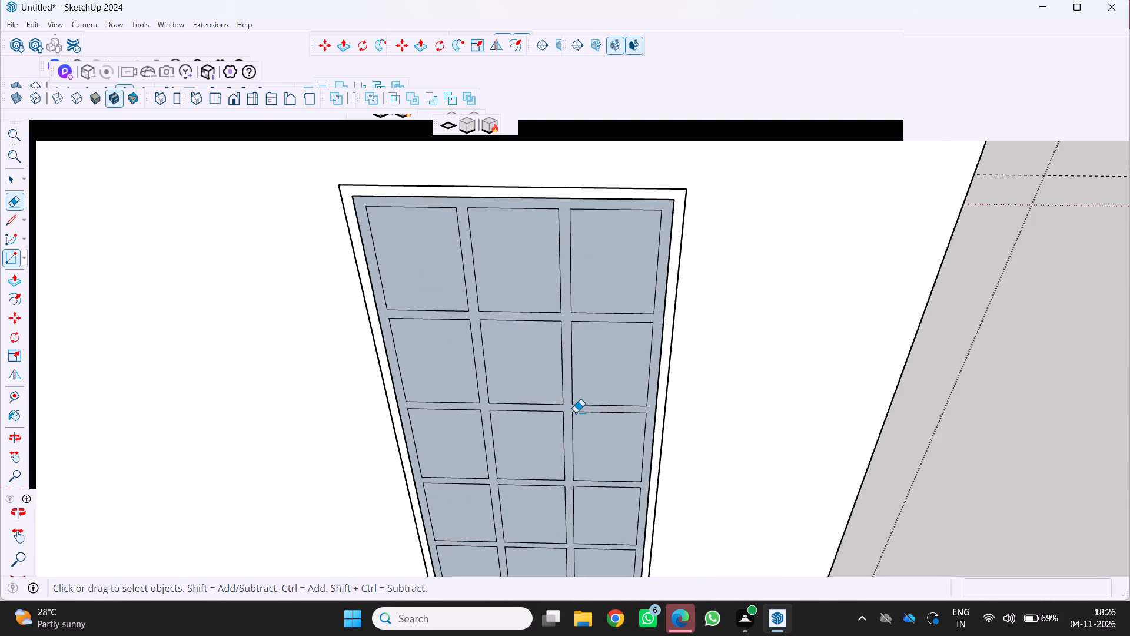
pyautogui.press('p')
pyautogui.click(570, 406)
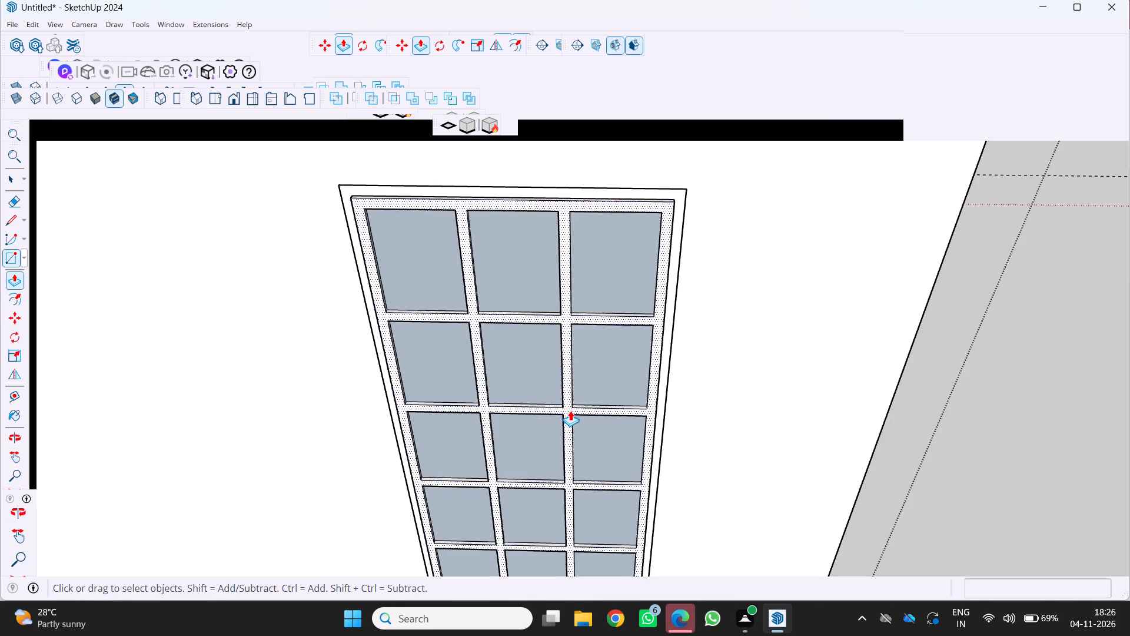
pyautogui.moveTo(556, 418); pyautogui.dragTo(572, 359, button='middle')
pyautogui.middleClick(572, 359)
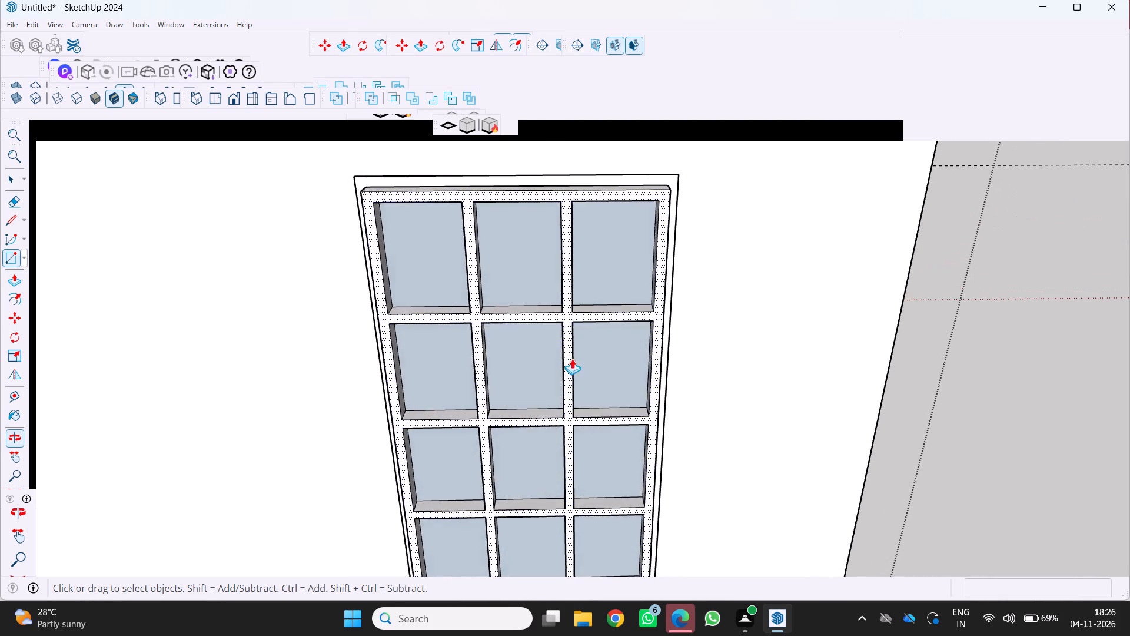
pyautogui.click(571, 407)
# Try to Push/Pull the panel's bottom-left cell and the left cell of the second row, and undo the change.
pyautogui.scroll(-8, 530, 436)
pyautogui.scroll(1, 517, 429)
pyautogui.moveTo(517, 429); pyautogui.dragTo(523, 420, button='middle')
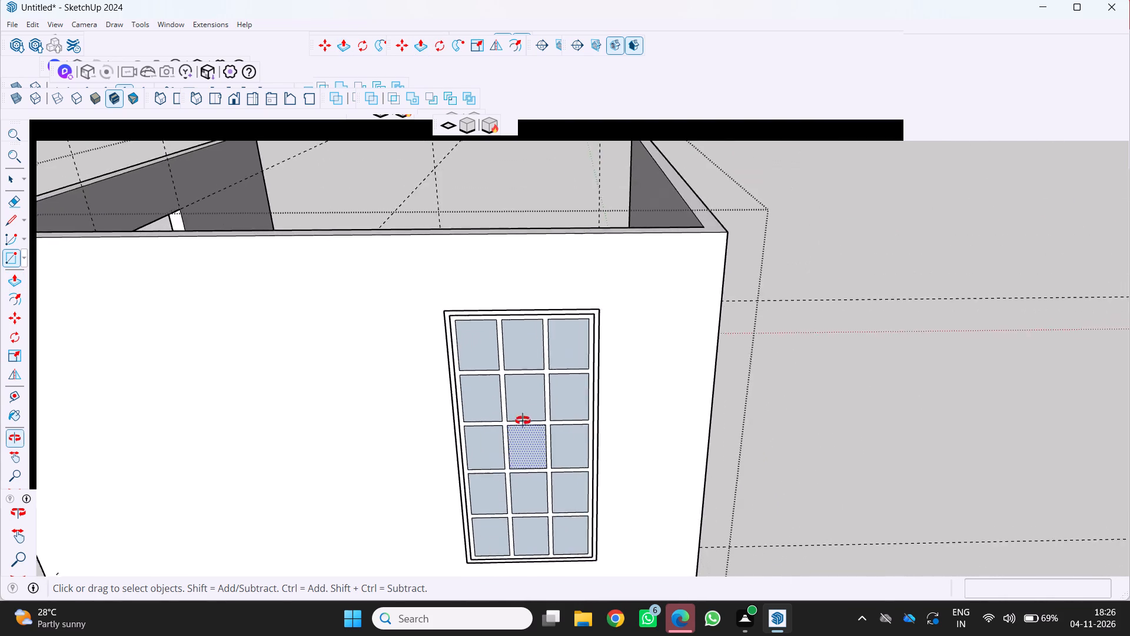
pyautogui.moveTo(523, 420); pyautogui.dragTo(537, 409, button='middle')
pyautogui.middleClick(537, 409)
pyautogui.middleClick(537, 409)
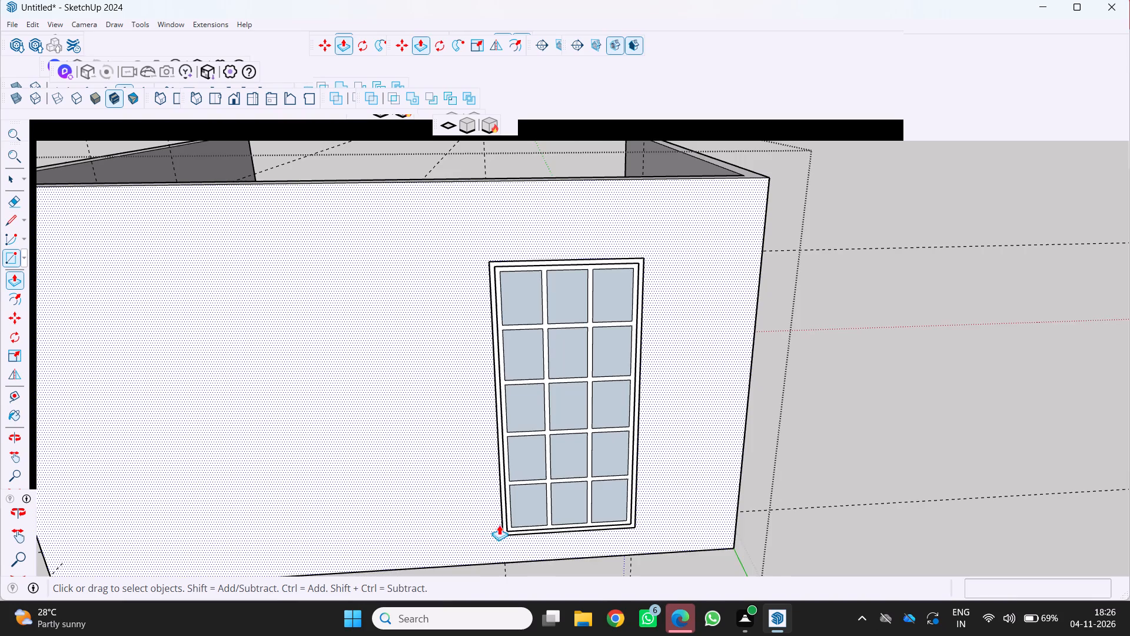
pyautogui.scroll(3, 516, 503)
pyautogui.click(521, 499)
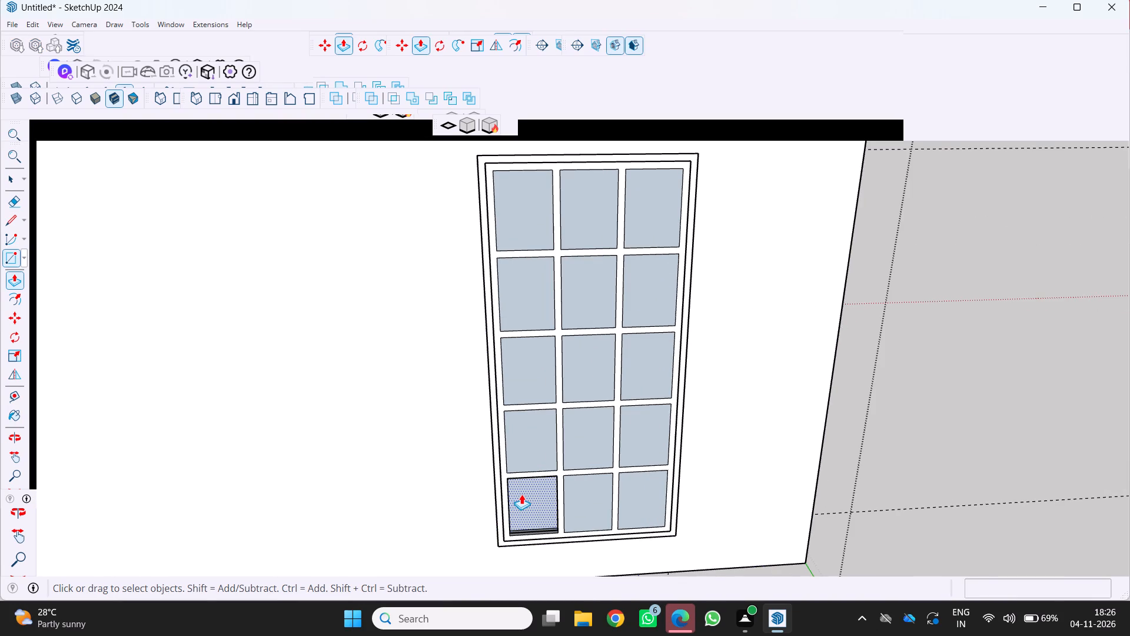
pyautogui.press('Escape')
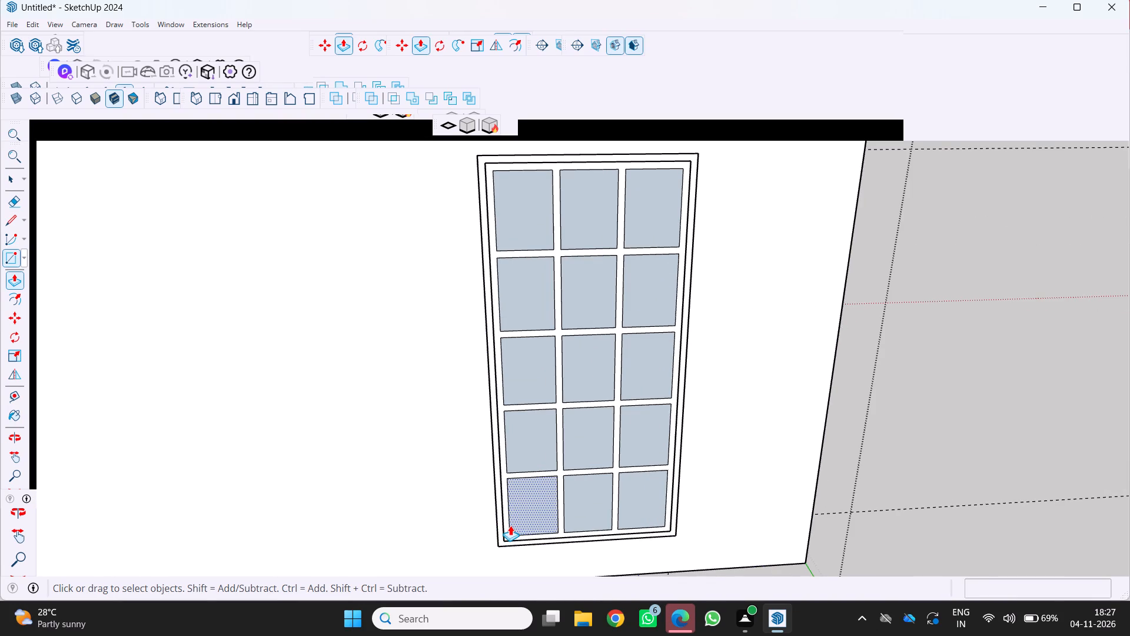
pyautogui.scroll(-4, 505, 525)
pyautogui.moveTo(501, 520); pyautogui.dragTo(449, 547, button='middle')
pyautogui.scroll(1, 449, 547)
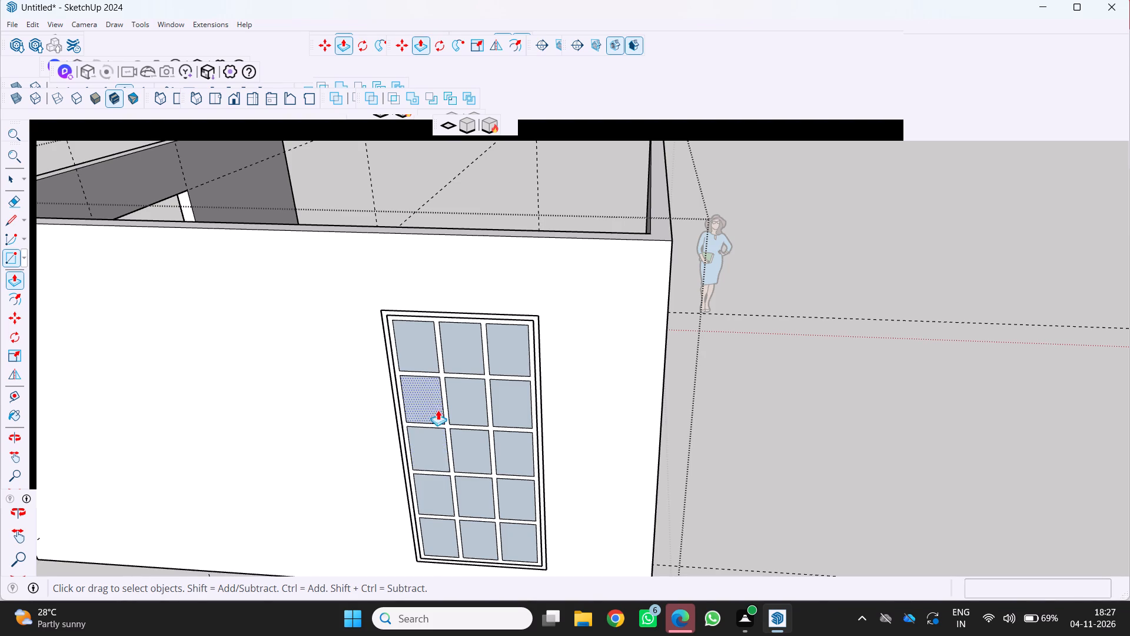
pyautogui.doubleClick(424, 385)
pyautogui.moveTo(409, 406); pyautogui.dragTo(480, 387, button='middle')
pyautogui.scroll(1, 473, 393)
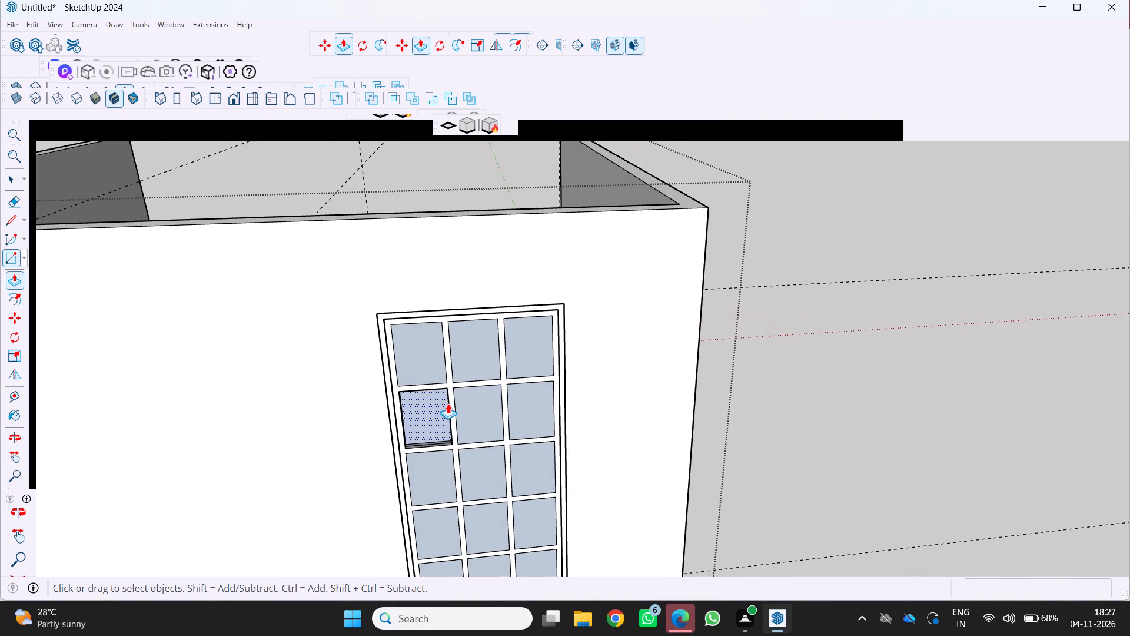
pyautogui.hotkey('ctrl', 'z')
# Examine the panel's top cells and divider bars up close from several angles.
pyautogui.scroll(-4, 411, 436)
pyautogui.moveTo(385, 423); pyautogui.dragTo(325, 364, button='middle')
pyautogui.scroll(2, 384, 311)
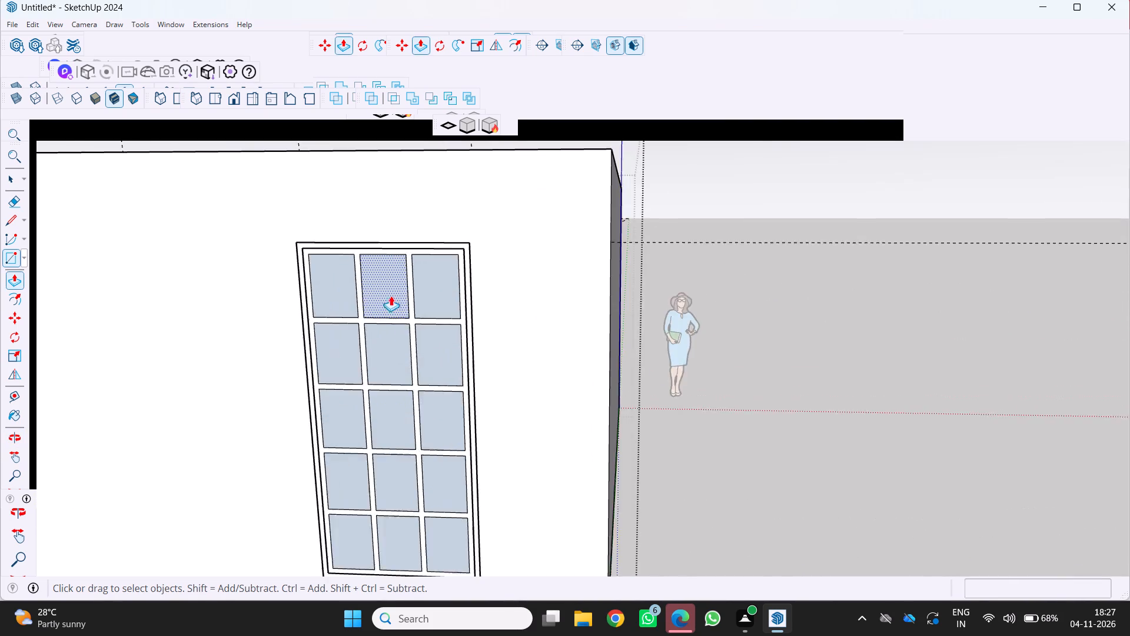
pyautogui.scroll(12, 391, 296)
pyautogui.moveTo(378, 298); pyautogui.dragTo(571, 317, button='middle')
pyautogui.middleClick(571, 317)
pyautogui.scroll(4, 341, 365)
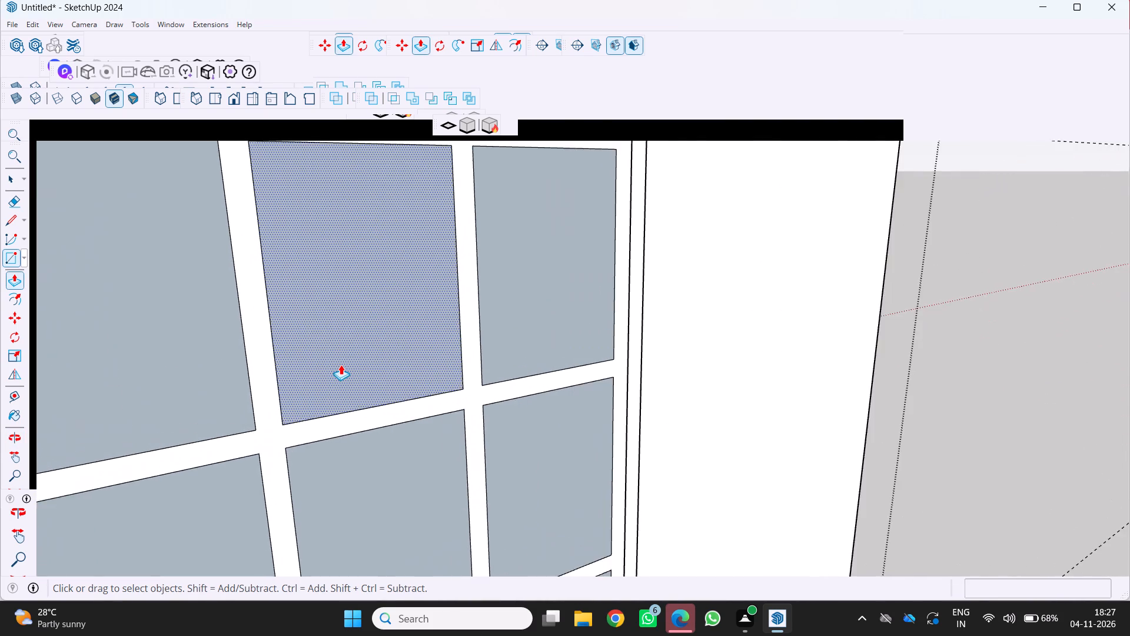
pyautogui.moveTo(341, 365); pyautogui.dragTo(399, 367, button='middle')
pyautogui.middleClick(399, 367)
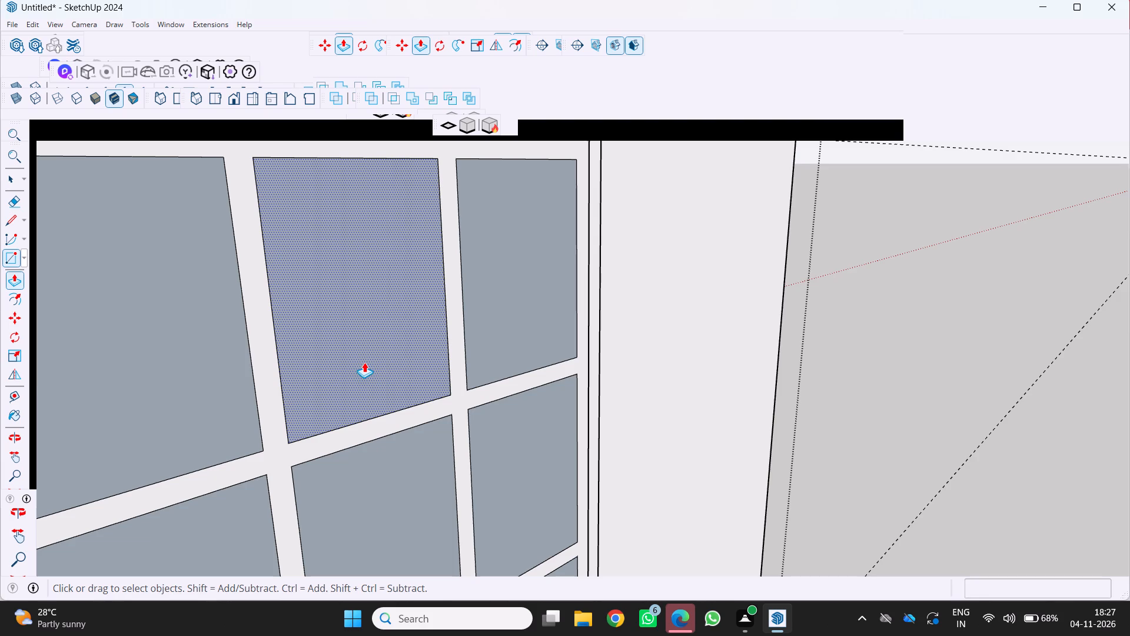
pyautogui.scroll(-3, 563, 343)
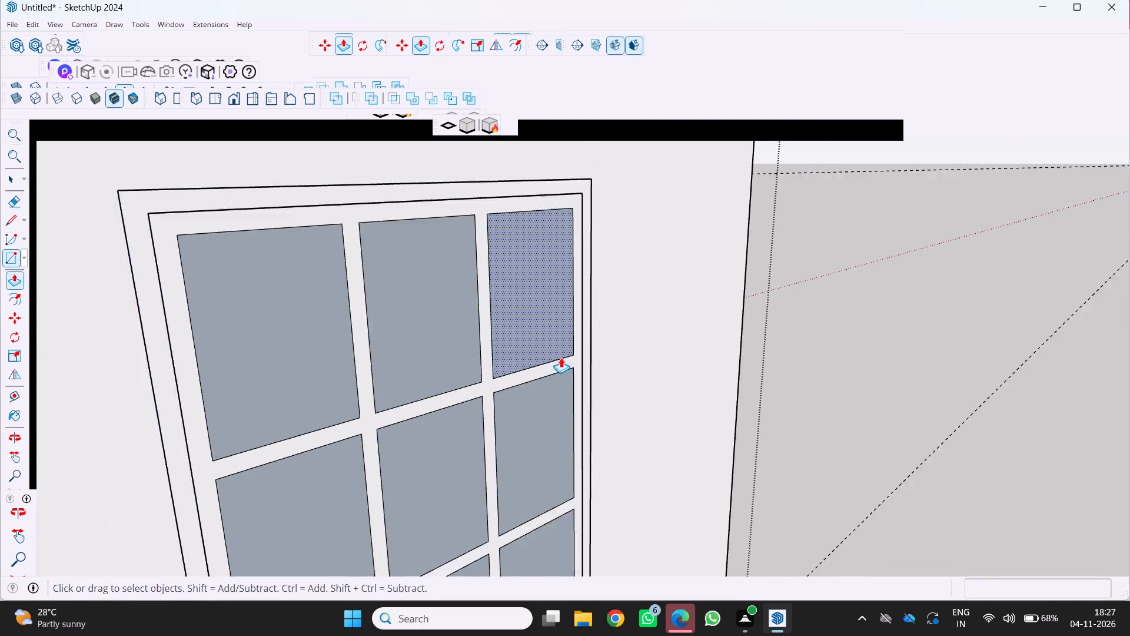
# Paint the three cells of the panel's top row with Translucent Glass Gray from the Glass and Mirrors materials.
pyautogui.scroll(-9, 561, 357)
pyautogui.moveTo(539, 359); pyautogui.dragTo(446, 302, button='middle')
pyautogui.scroll(-10, 446, 302)
pyautogui.moveTo(422, 305); pyautogui.dragTo(348, 316, button='middle')
pyautogui.scroll(1, 348, 316)
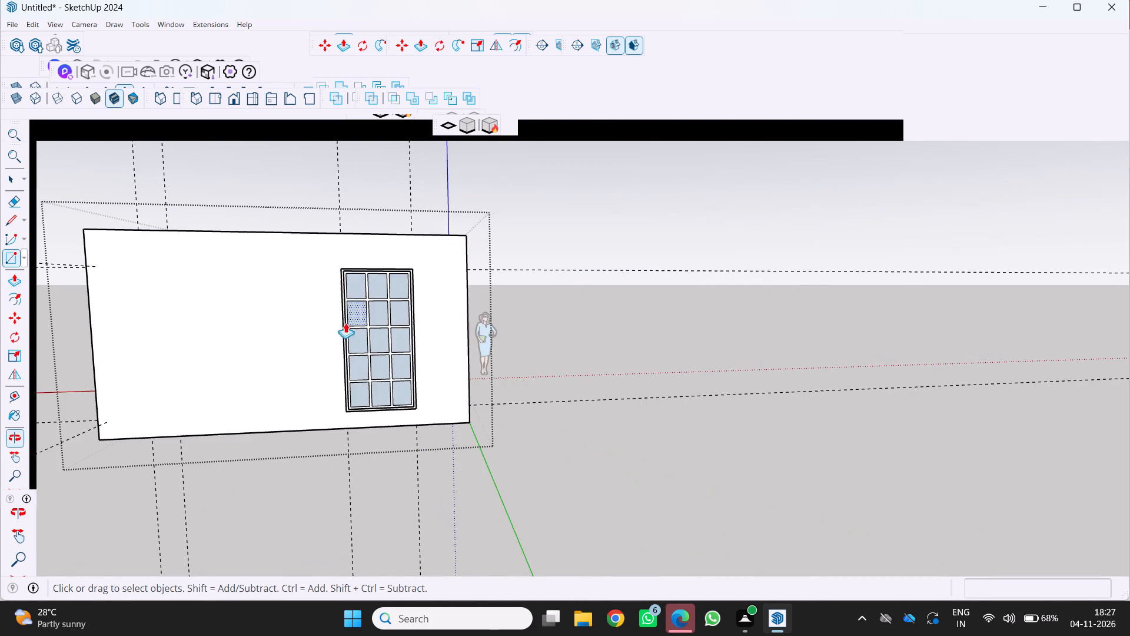
pyautogui.press('b')
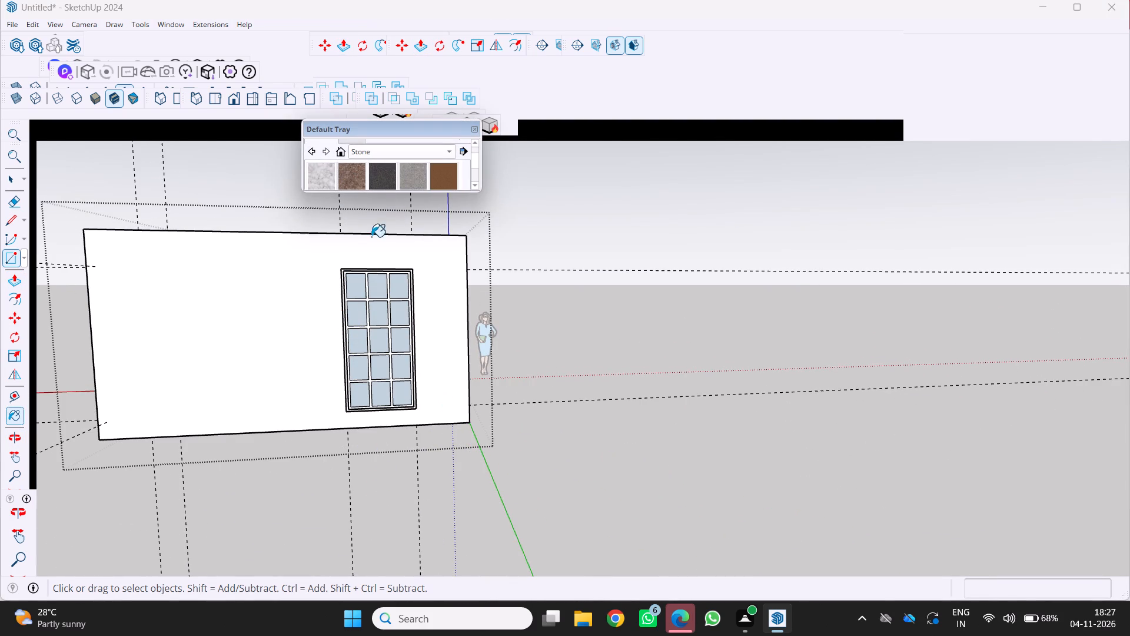
pyautogui.click(426, 152)
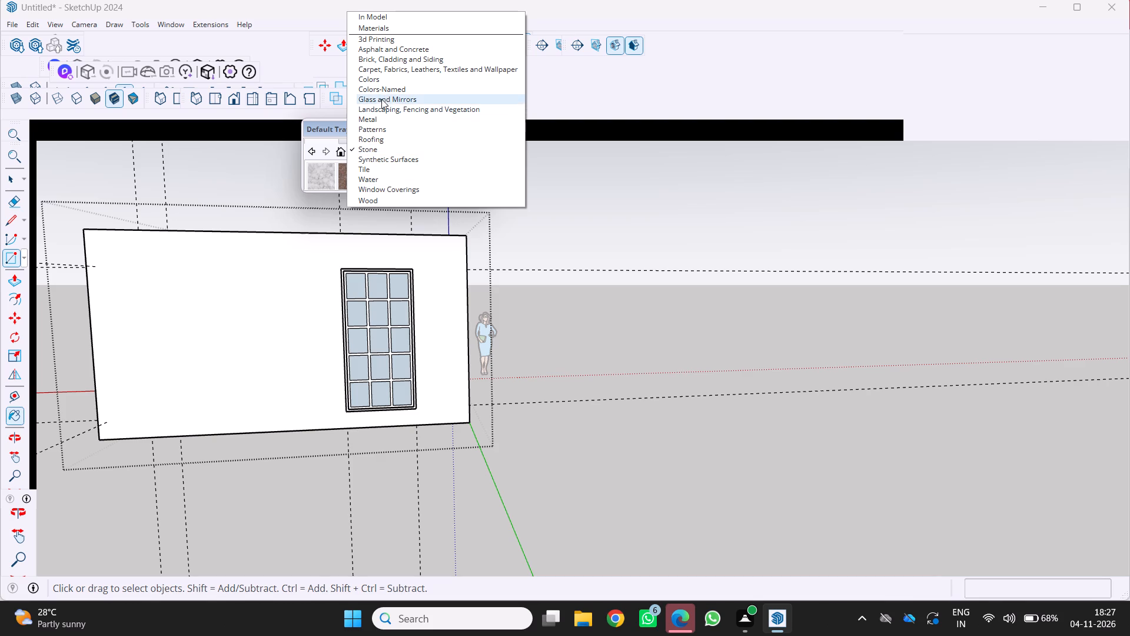
pyautogui.click(393, 100)
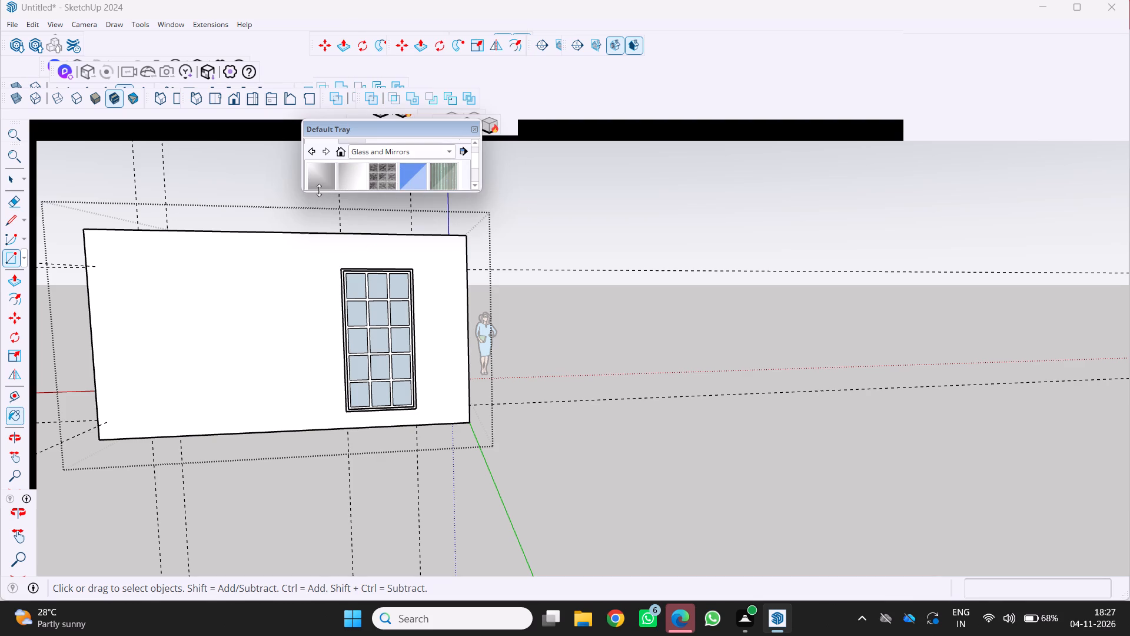
pyautogui.scroll(-6, 330, 175)
pyautogui.moveTo(474, 170); pyautogui.dragTo(478, 175)
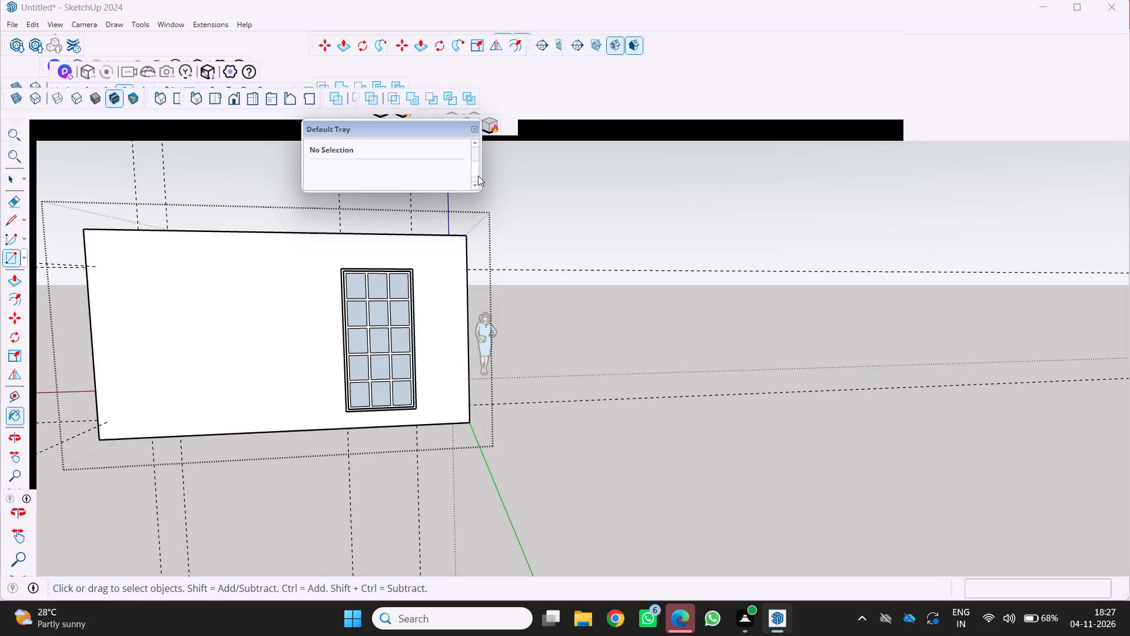
pyautogui.moveTo(478, 175); pyautogui.dragTo(476, 152)
pyautogui.moveTo(476, 157); pyautogui.dragTo(471, 137)
pyautogui.moveTo(476, 171); pyautogui.dragTo(476, 156)
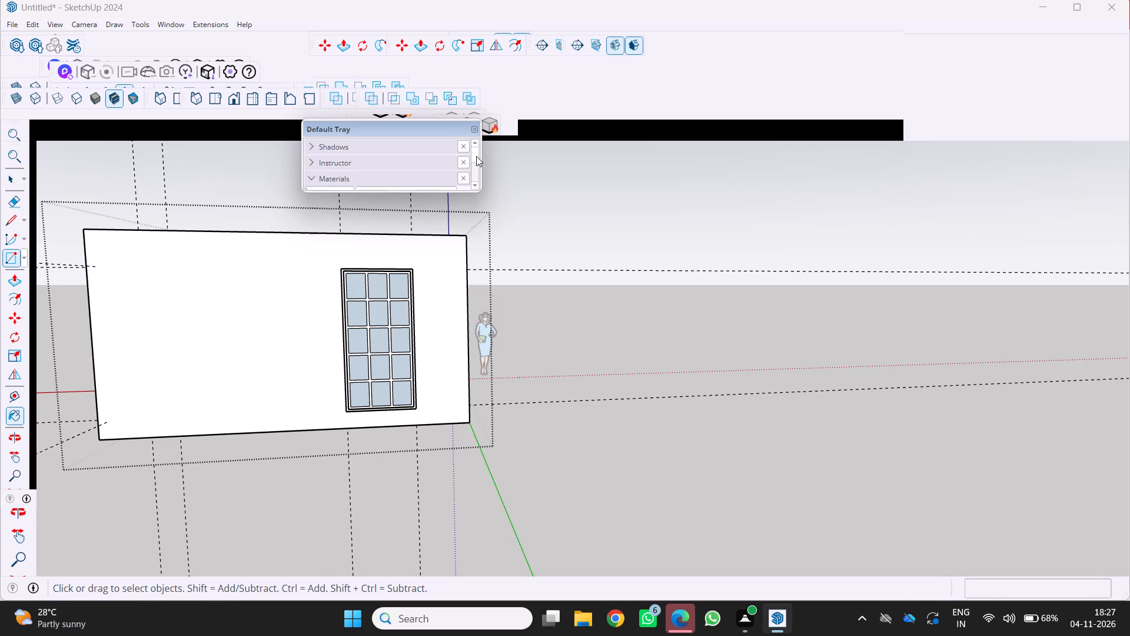
pyautogui.moveTo(476, 156); pyautogui.dragTo(474, 161)
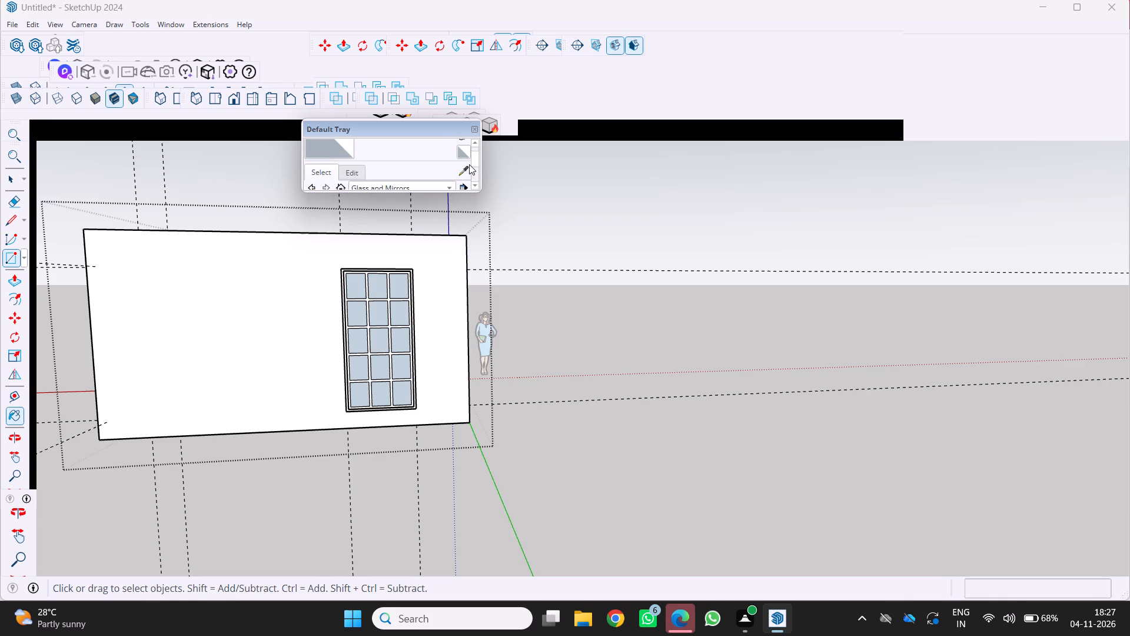
pyautogui.click(477, 157)
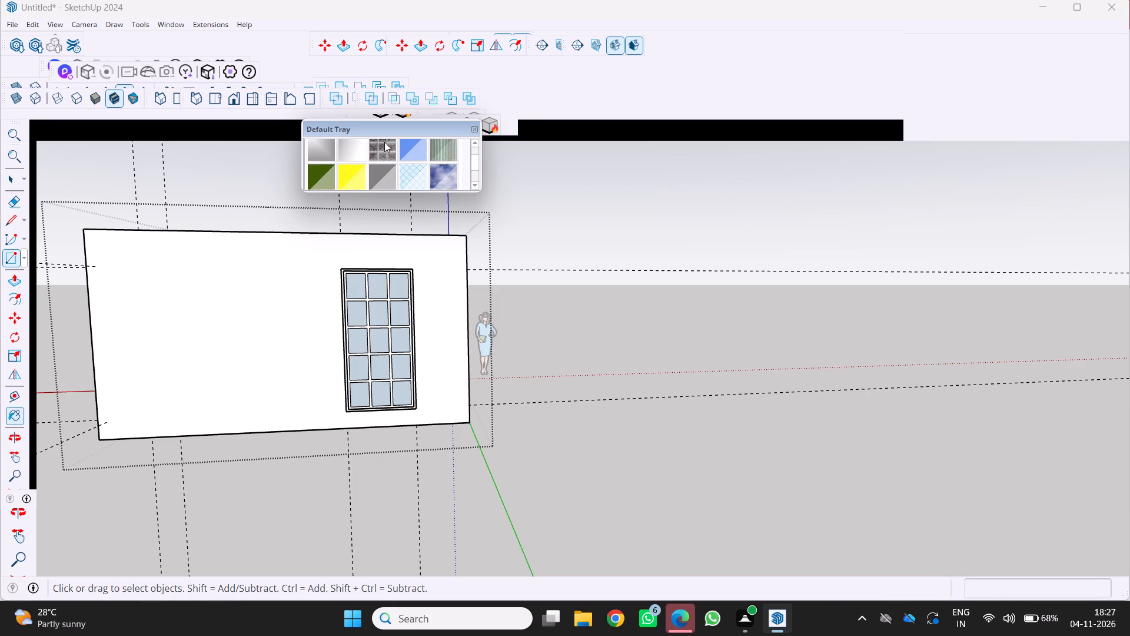
pyautogui.click(371, 173)
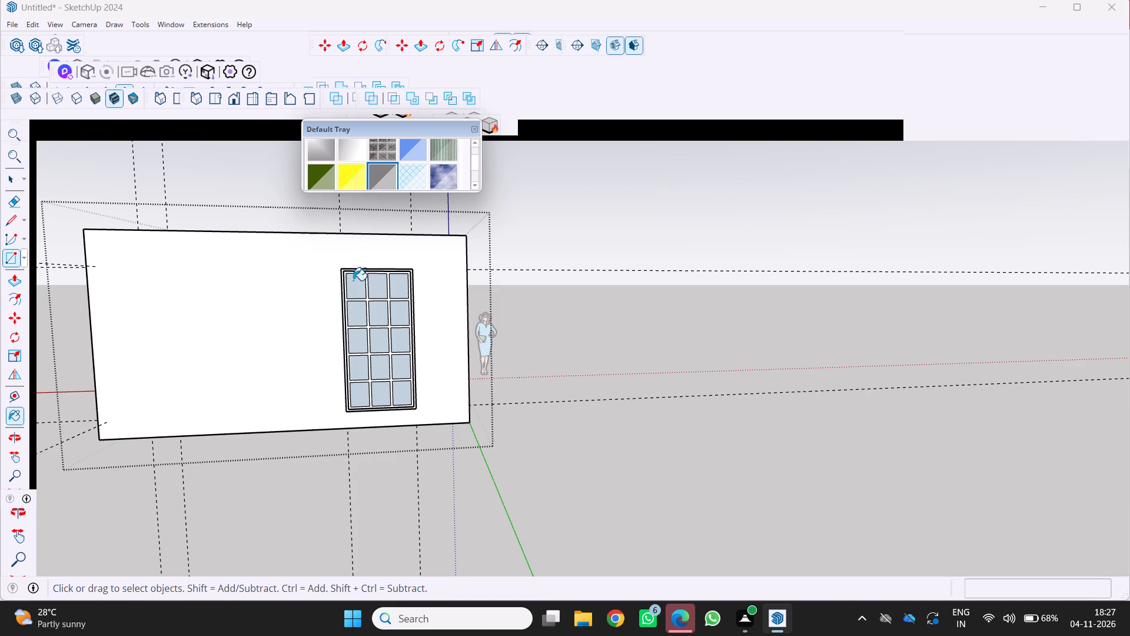
pyautogui.scroll(3, 363, 296)
pyautogui.click(352, 280)
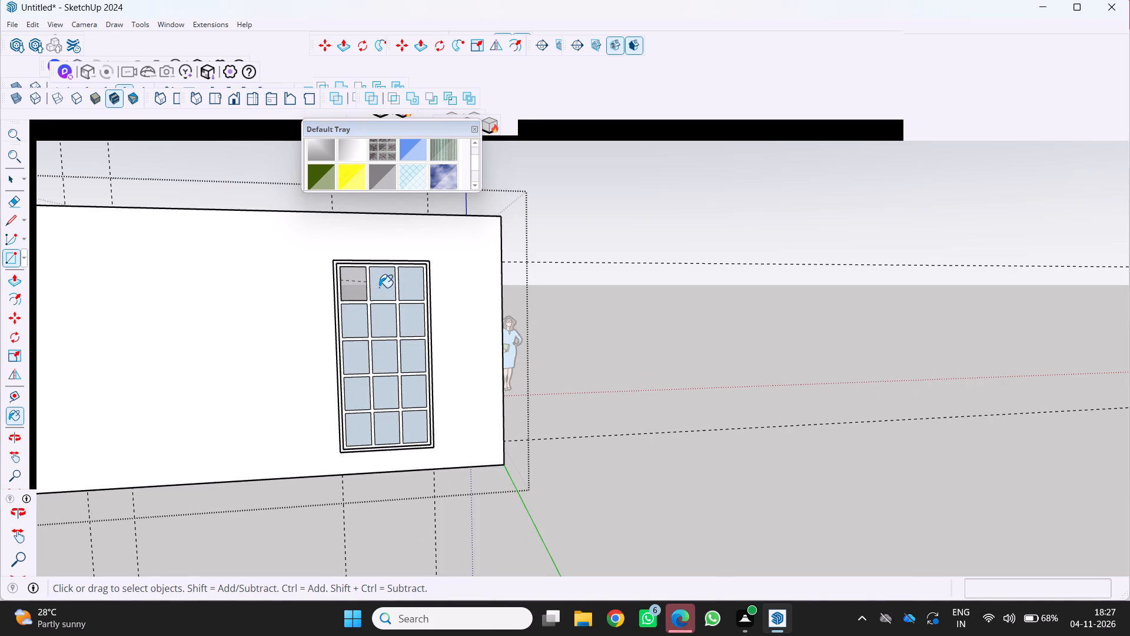
pyautogui.click(379, 287)
pyautogui.click(407, 287)
# Paint all the cells in the panel's second to fifth rows with Translucent Glass Gray.
pyautogui.click(354, 324)
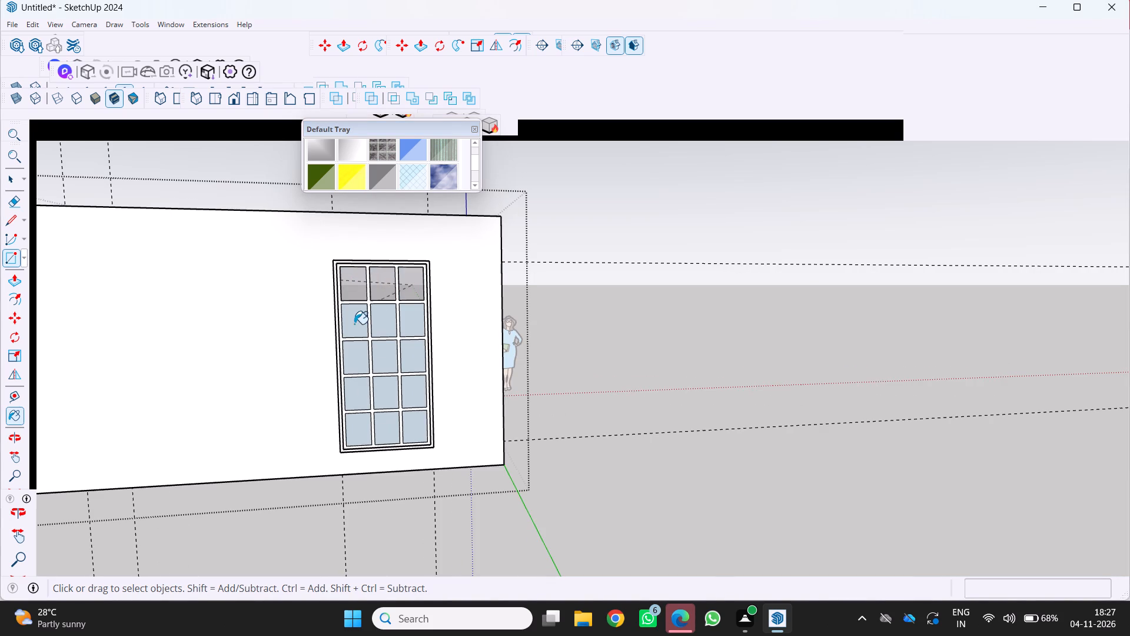
pyautogui.click(376, 323)
pyautogui.click(409, 327)
pyautogui.click(355, 359)
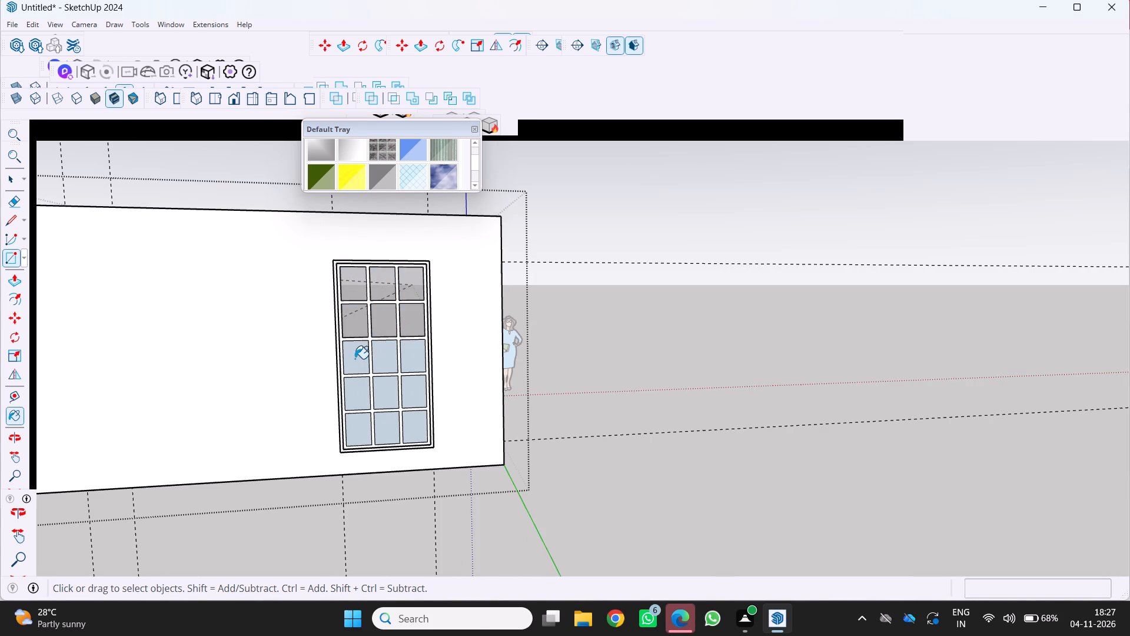
pyautogui.click(391, 366)
pyautogui.click(407, 366)
pyautogui.moveTo(360, 400); pyautogui.dragTo(380, 395)
pyautogui.click(355, 399)
pyautogui.click(408, 405)
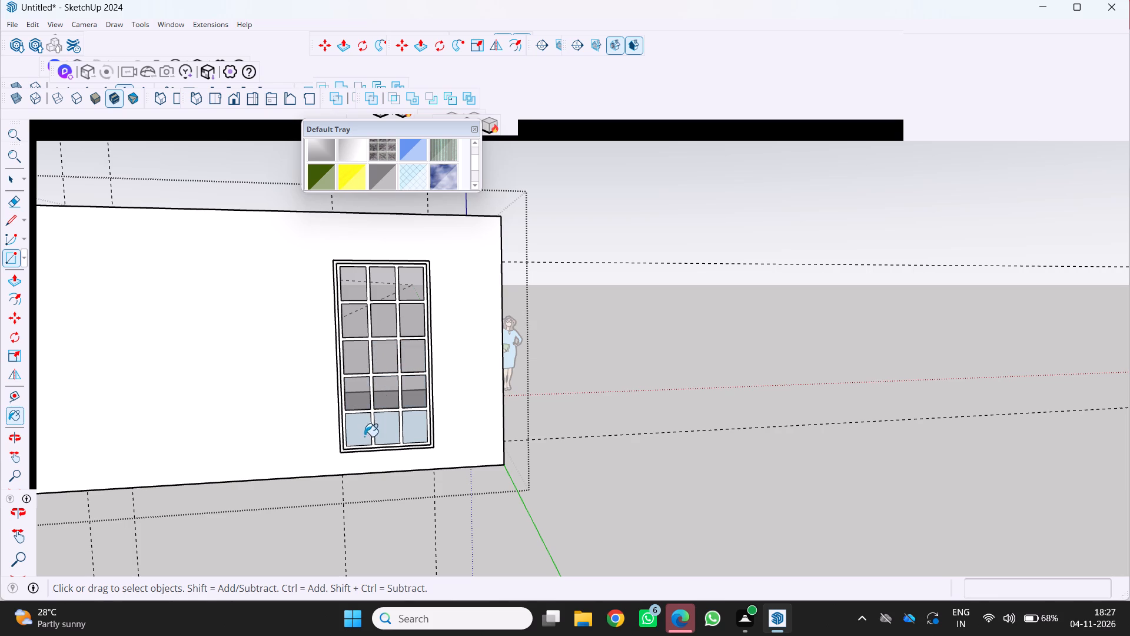
pyautogui.moveTo(356, 438); pyautogui.dragTo(372, 432)
pyautogui.click(354, 433)
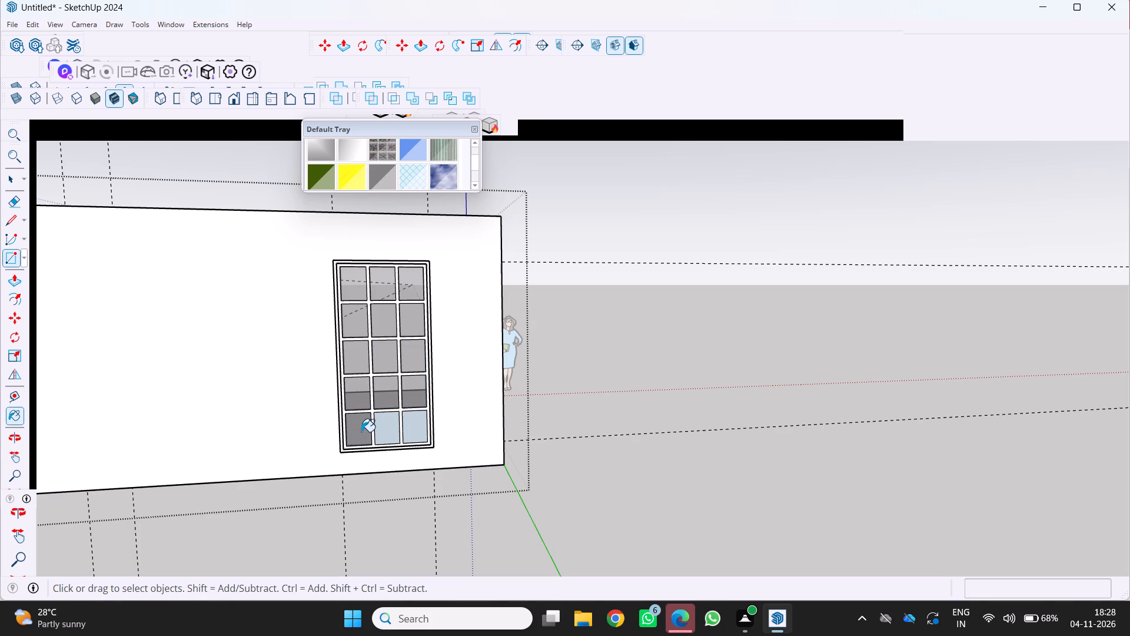
pyautogui.click(383, 429)
pyautogui.click(422, 432)
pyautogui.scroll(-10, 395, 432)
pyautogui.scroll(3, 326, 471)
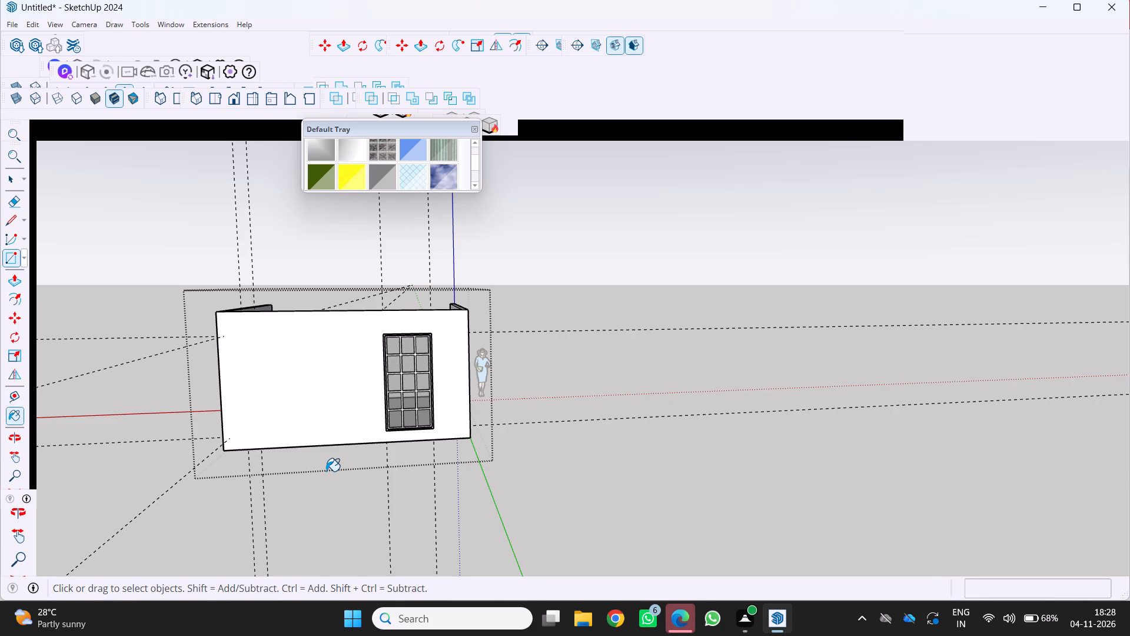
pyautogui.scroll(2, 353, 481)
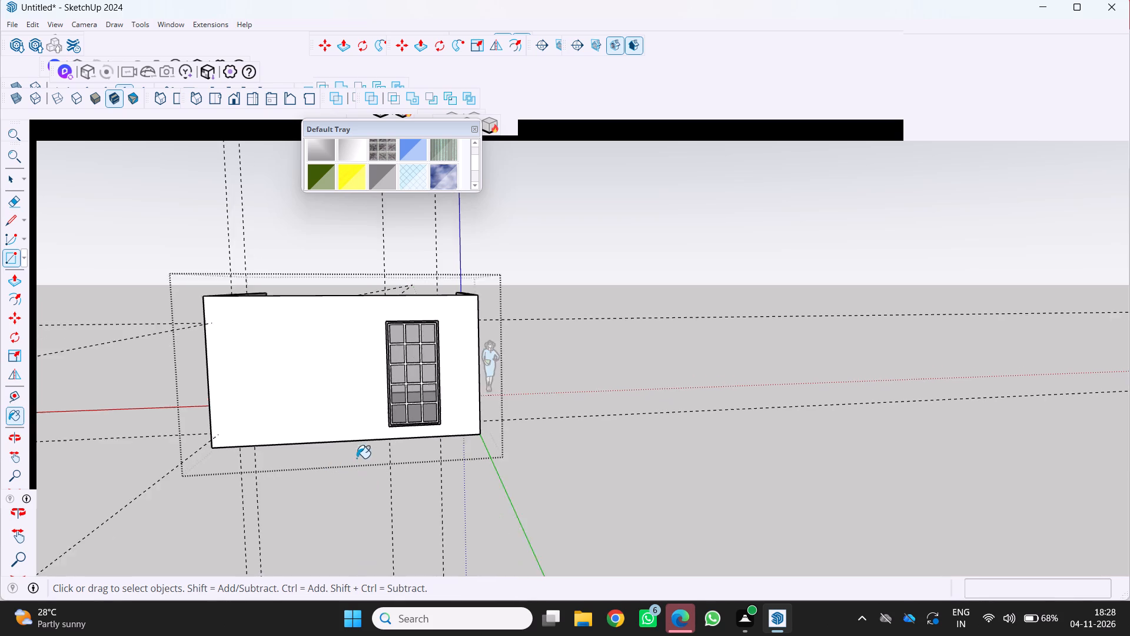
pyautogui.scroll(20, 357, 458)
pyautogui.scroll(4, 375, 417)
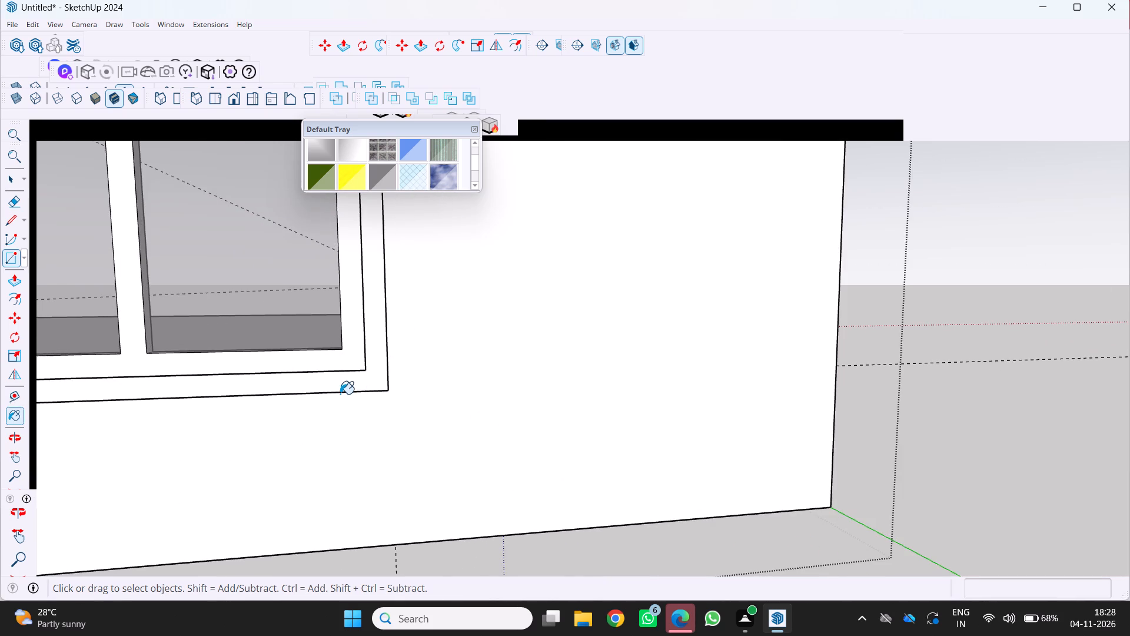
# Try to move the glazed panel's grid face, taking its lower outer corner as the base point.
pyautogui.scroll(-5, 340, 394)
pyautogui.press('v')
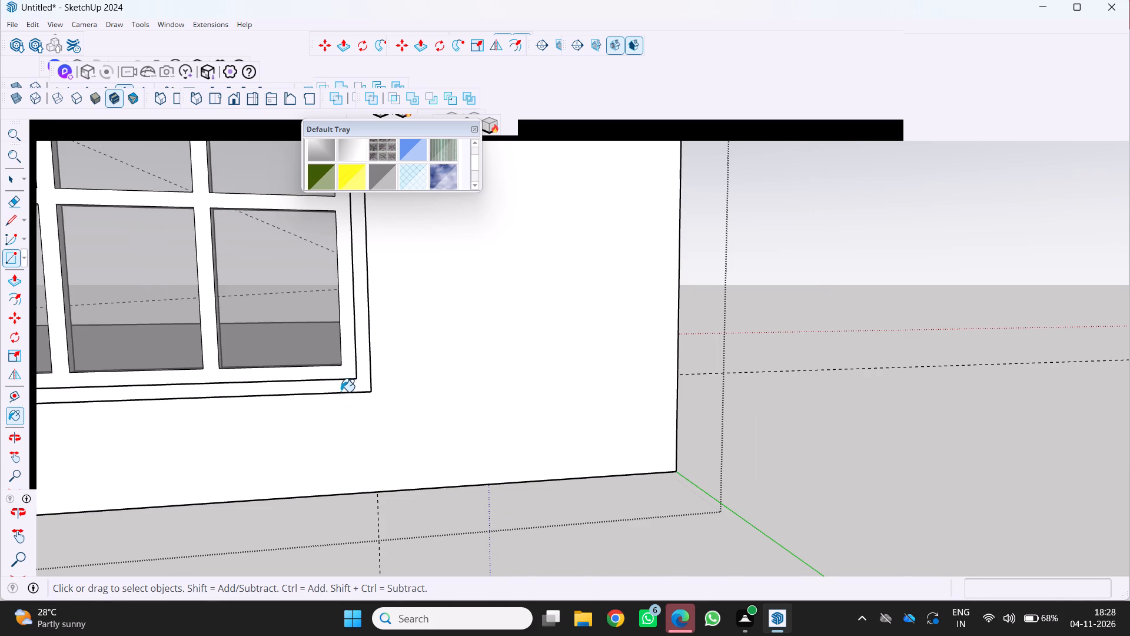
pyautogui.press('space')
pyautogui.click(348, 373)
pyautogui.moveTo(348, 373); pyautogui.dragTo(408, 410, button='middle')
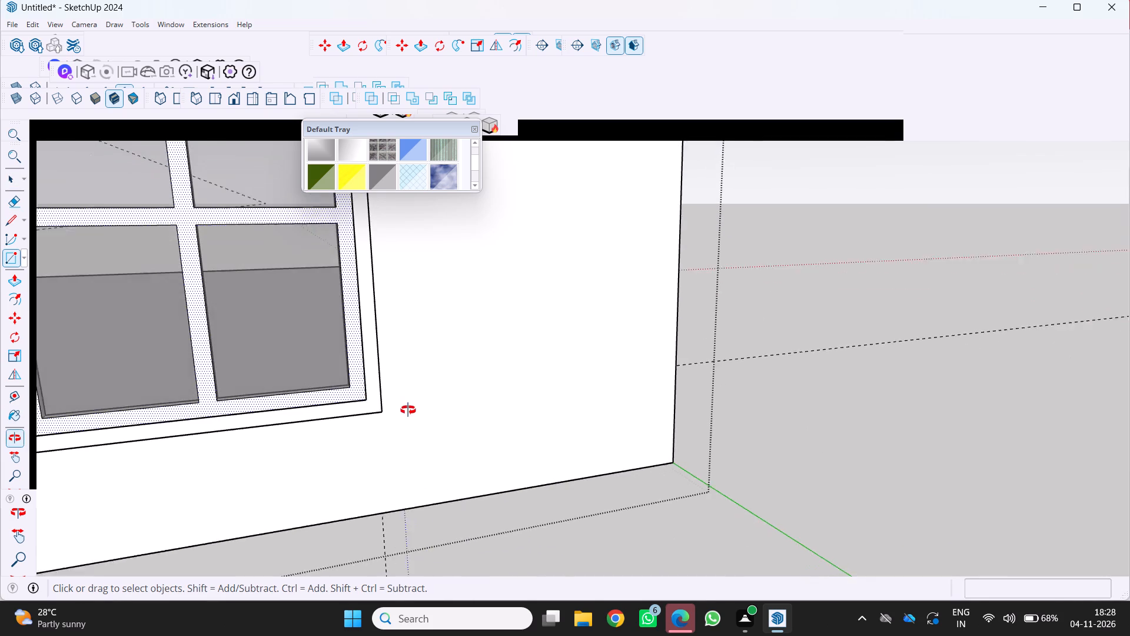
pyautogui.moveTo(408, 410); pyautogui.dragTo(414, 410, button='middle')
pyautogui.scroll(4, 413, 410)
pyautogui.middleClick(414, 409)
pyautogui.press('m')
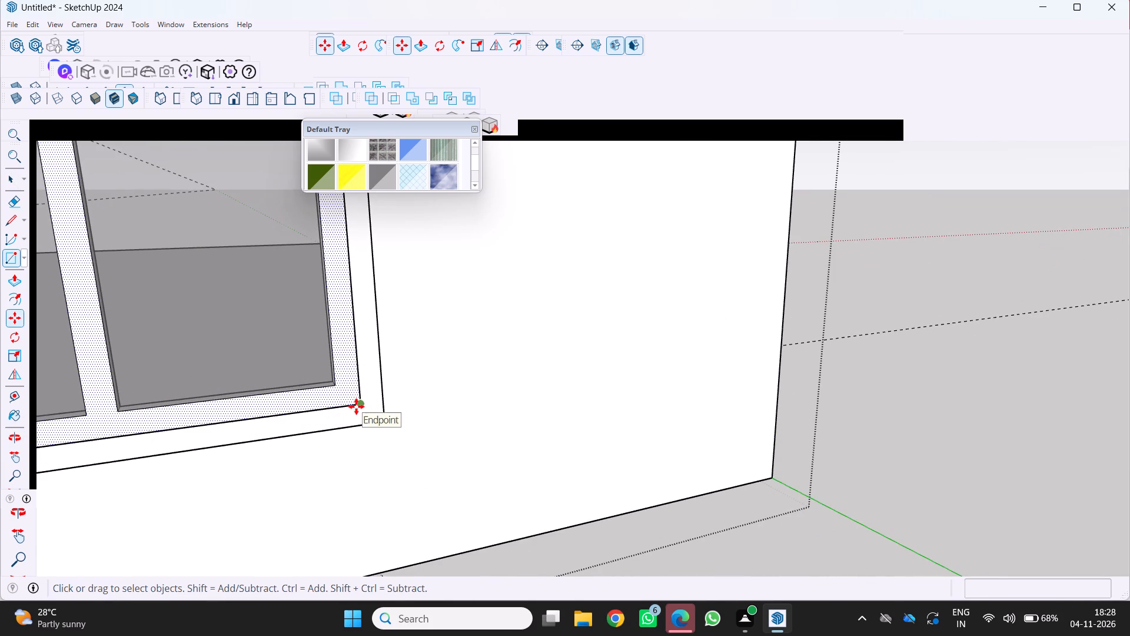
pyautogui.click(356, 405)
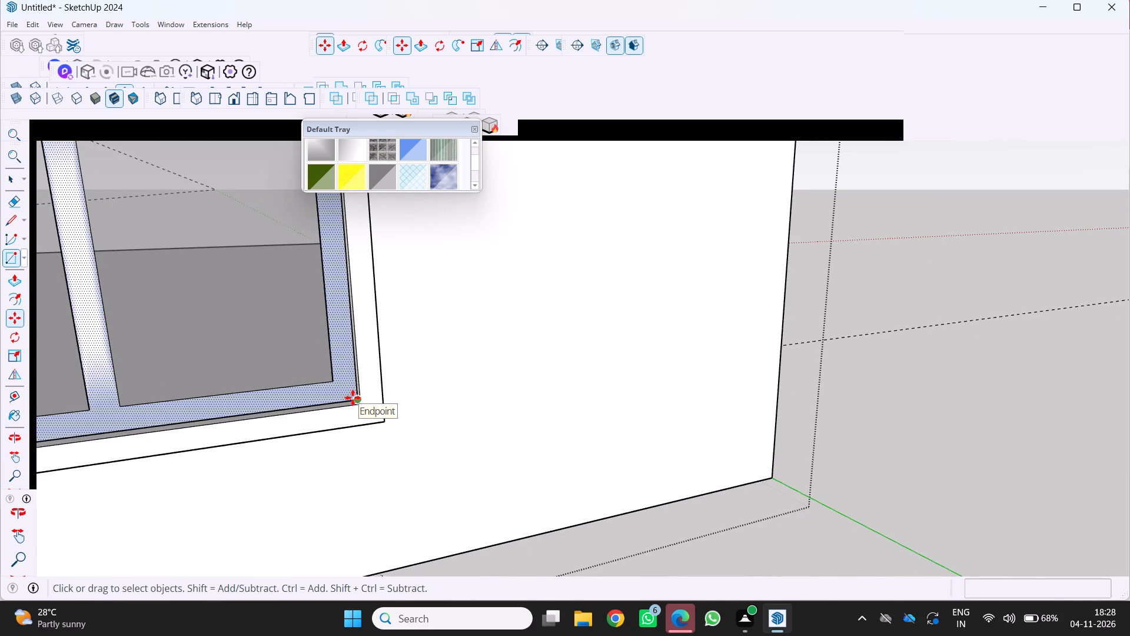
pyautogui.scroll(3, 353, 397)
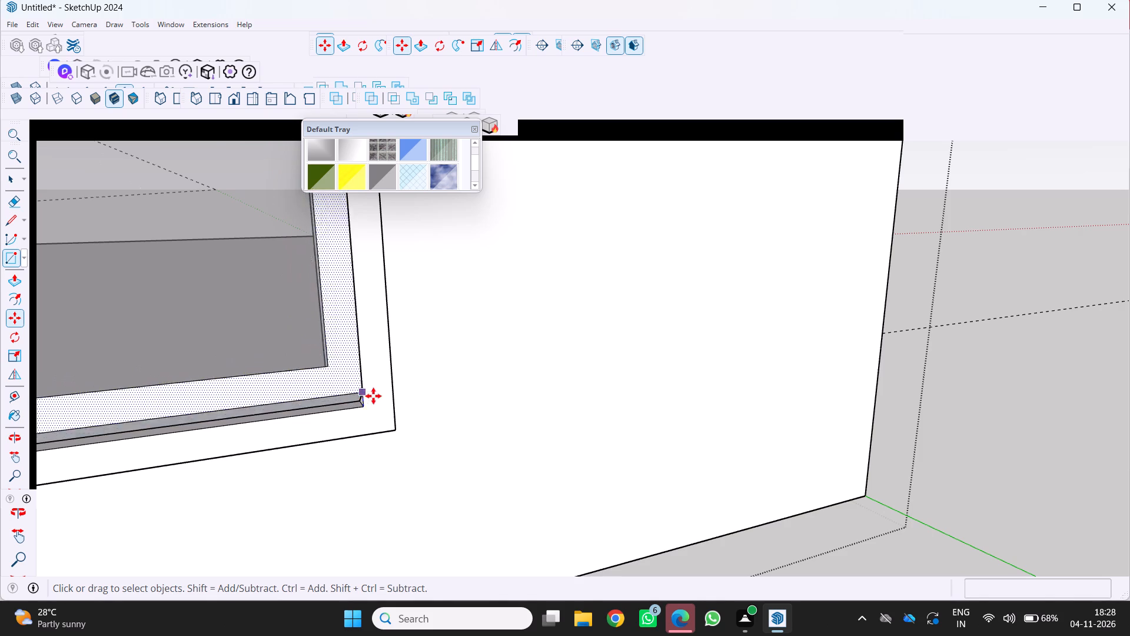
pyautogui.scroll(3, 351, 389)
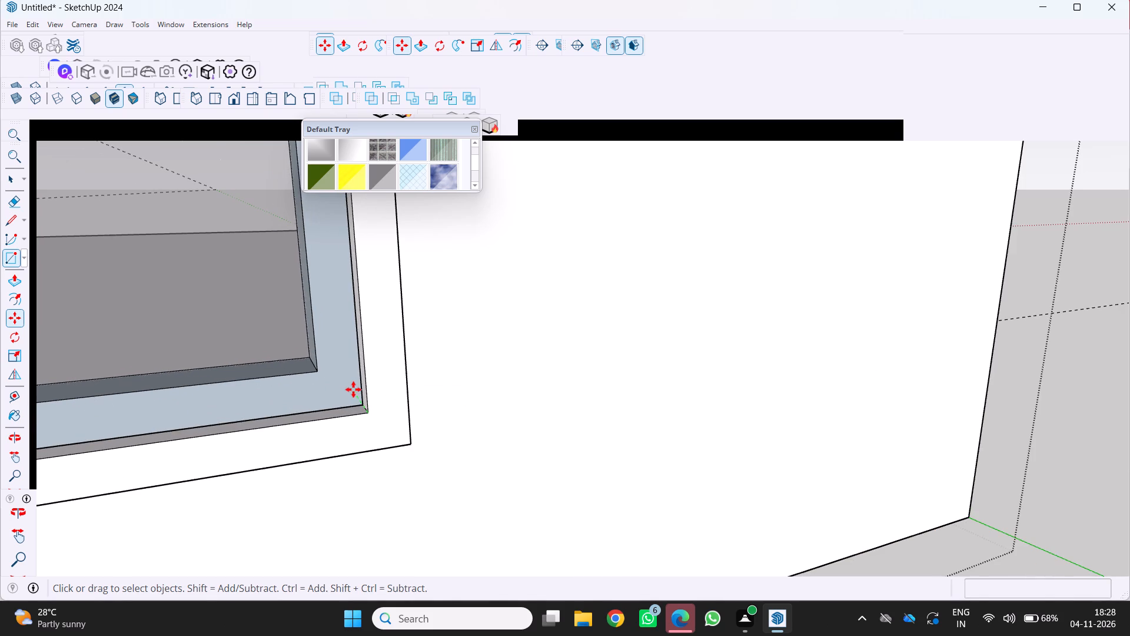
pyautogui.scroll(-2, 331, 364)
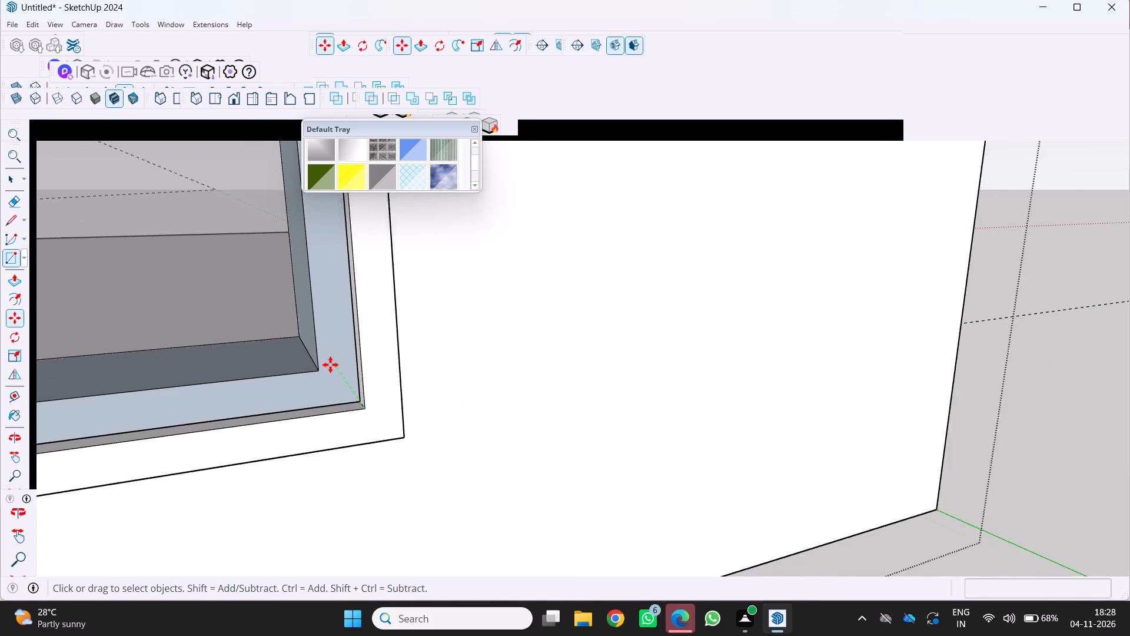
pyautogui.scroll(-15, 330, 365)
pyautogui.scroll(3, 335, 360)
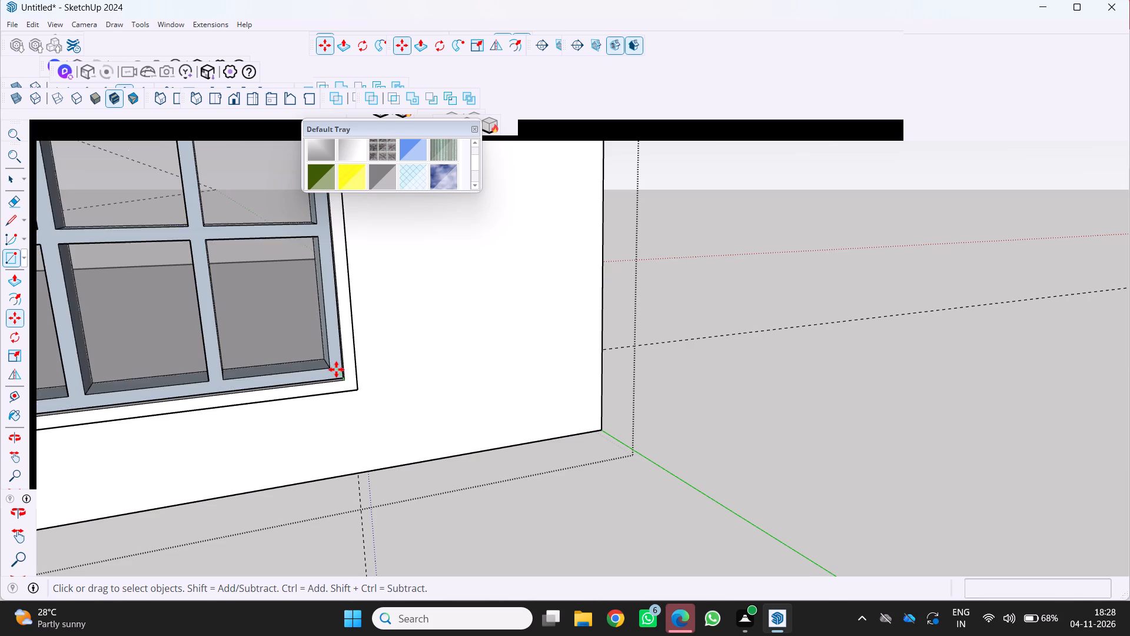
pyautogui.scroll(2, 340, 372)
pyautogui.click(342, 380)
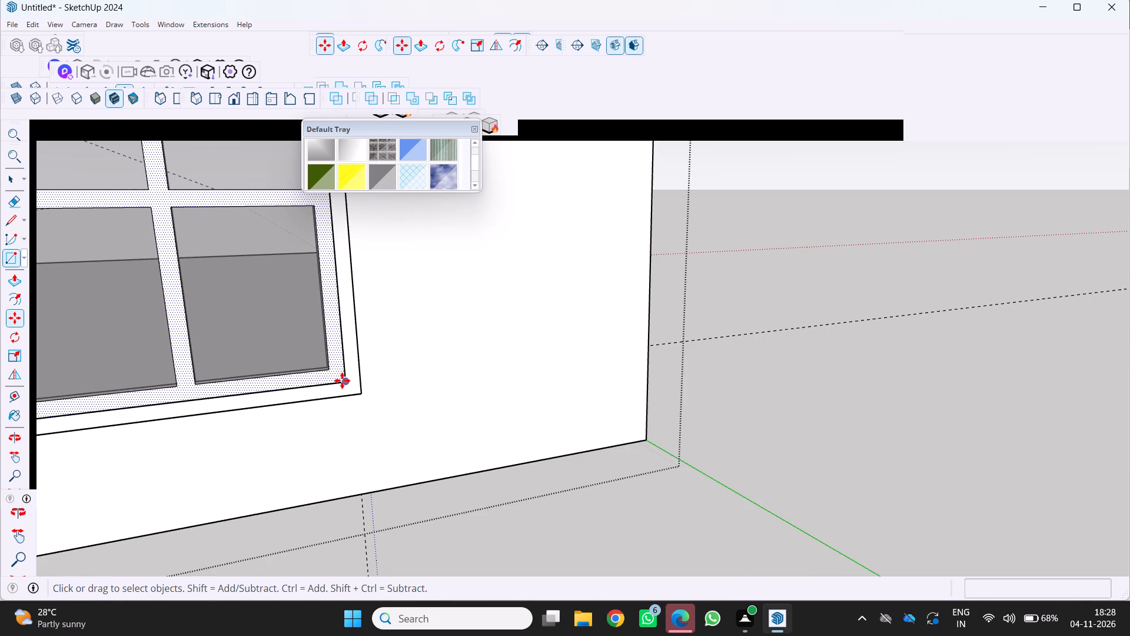
# Draw a rectangle covering the empty opening in the adjacent wall, from its upper corner to the opposite lower corner.
pyautogui.scroll(-6, 337, 412)
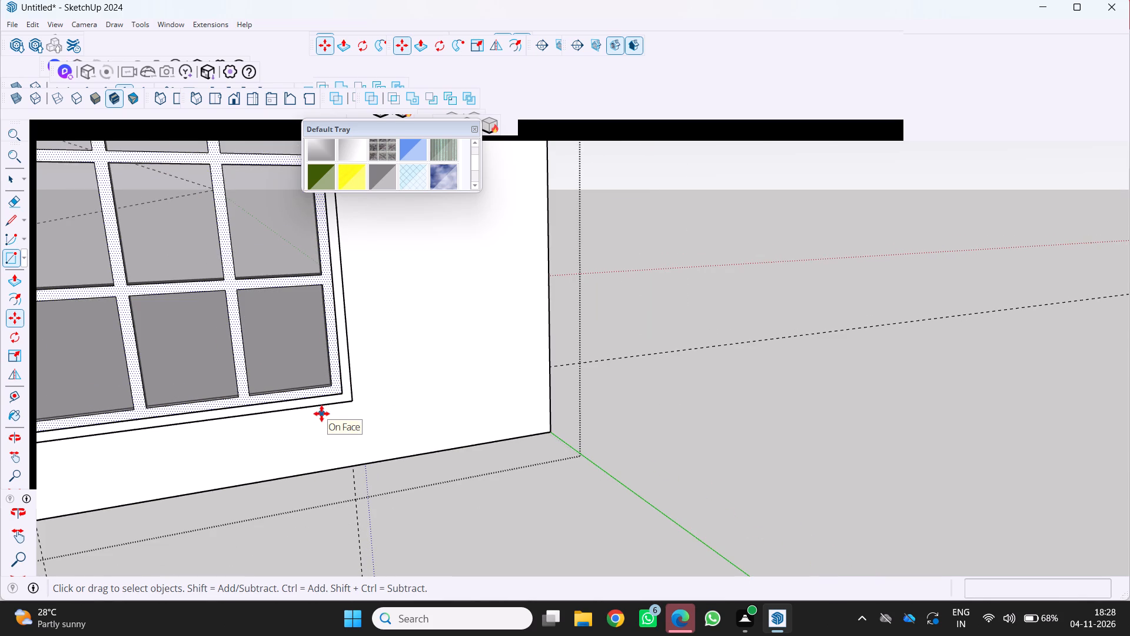
pyautogui.scroll(-4, 237, 428)
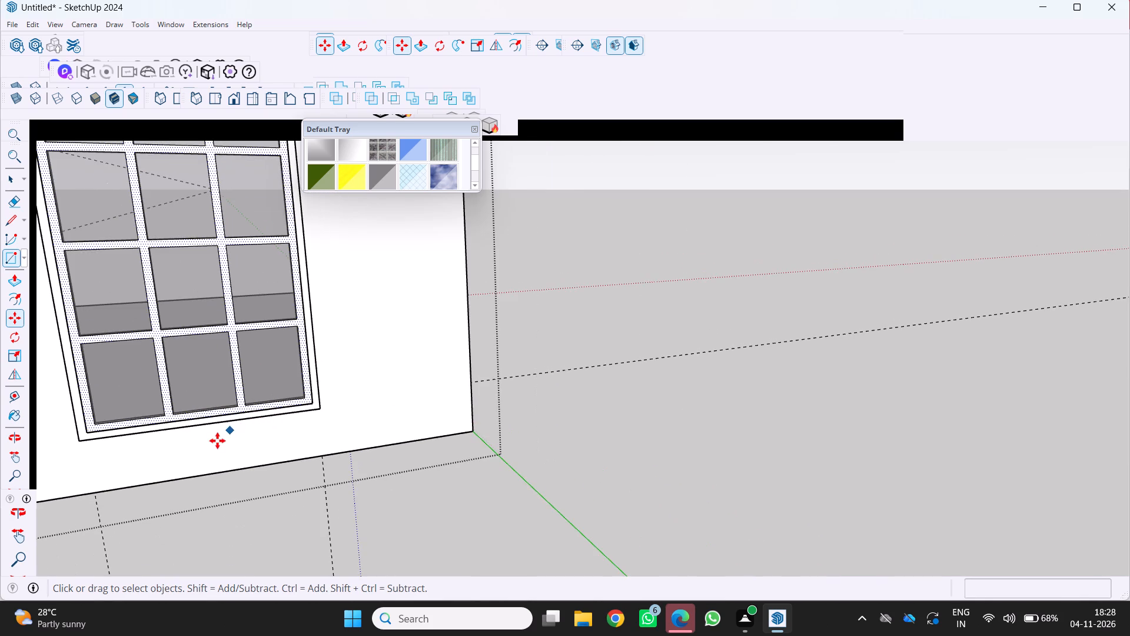
pyautogui.scroll(-10, 211, 444)
pyautogui.moveTo(227, 452); pyautogui.dragTo(16, 524, button='middle')
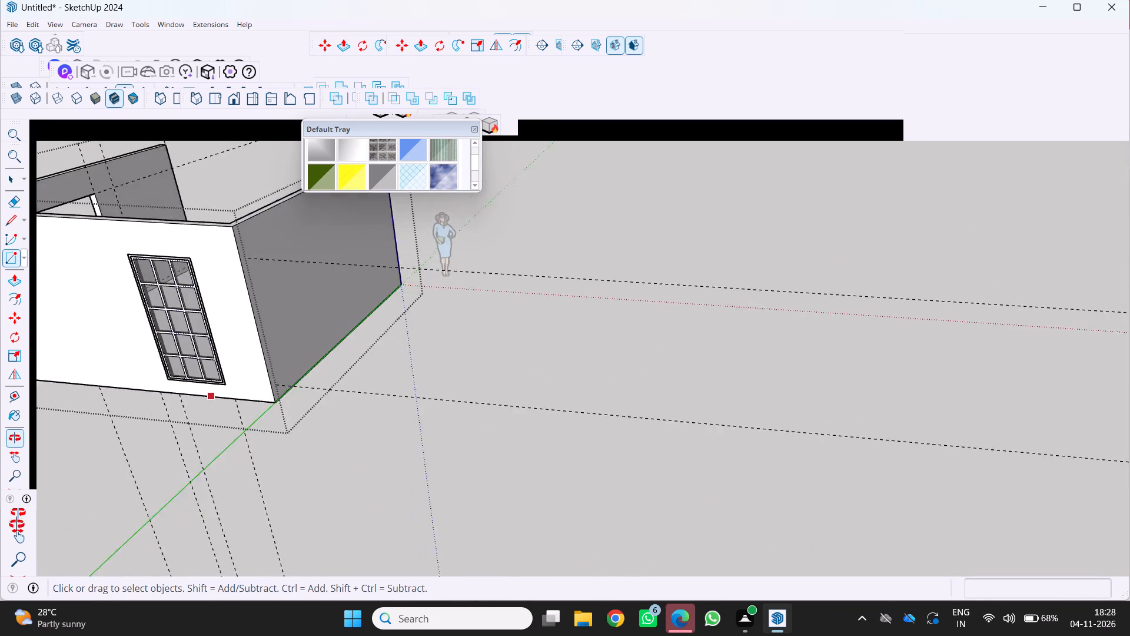
pyautogui.moveTo(16, 524); pyautogui.dragTo(0, 529, button='middle')
pyautogui.scroll(-5, 1, 529)
pyautogui.moveTo(87, 520); pyautogui.dragTo(398, 445, button='middle')
pyautogui.middleClick(400, 445)
pyautogui.scroll(-5, 409, 440)
pyautogui.moveTo(340, 463); pyautogui.dragTo(534, 458, button='middle')
pyautogui.scroll(1, 415, 444)
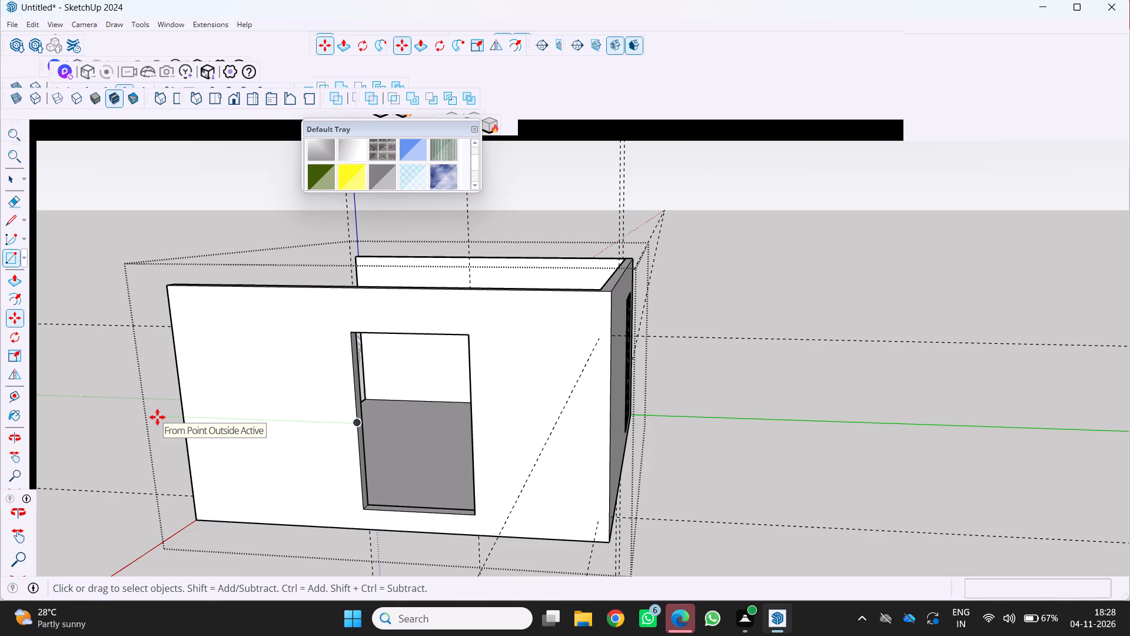
pyautogui.scroll(3, 246, 342)
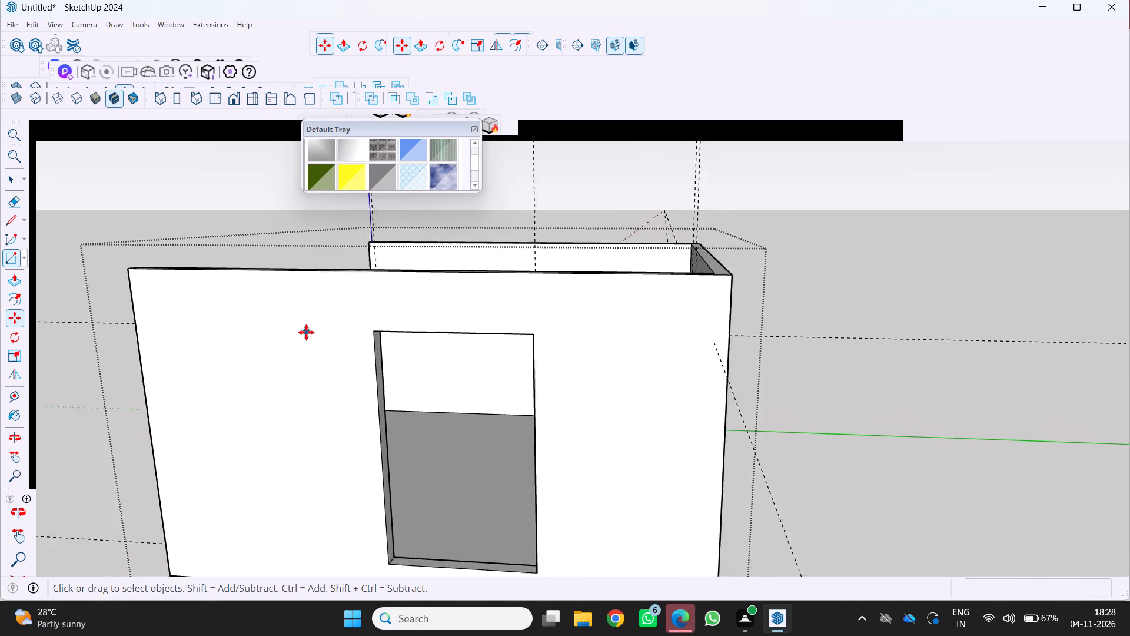
pyautogui.scroll(4, 306, 332)
pyautogui.scroll(3, 379, 363)
pyautogui.press('r')
pyautogui.scroll(3, 381, 343)
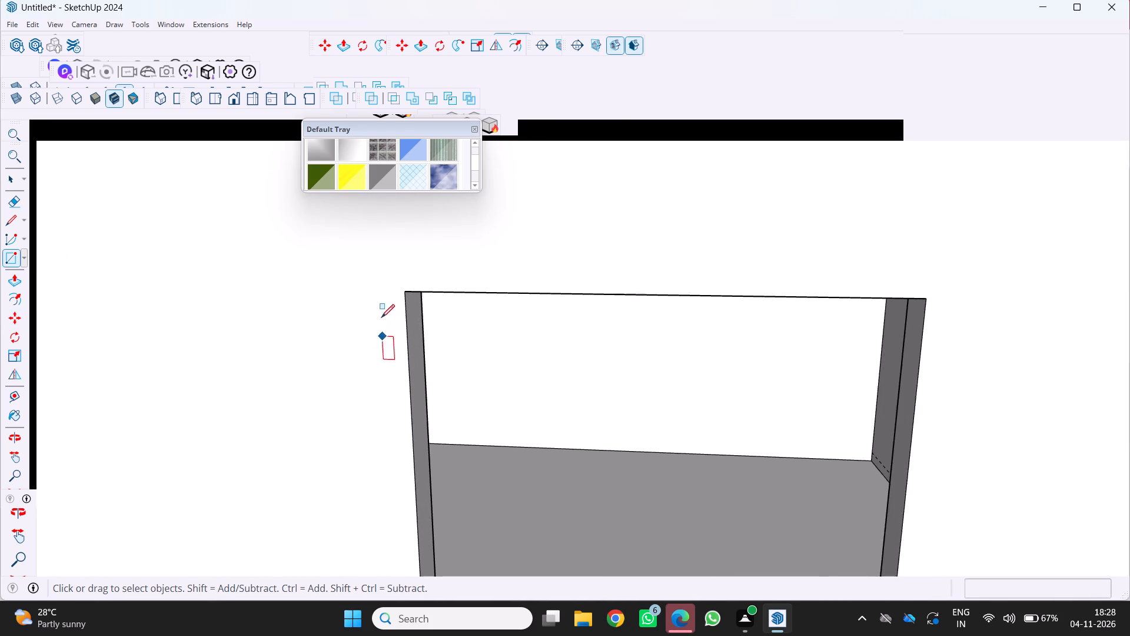
pyautogui.scroll(4, 381, 317)
pyautogui.click(419, 283)
pyautogui.scroll(-5, 400, 285)
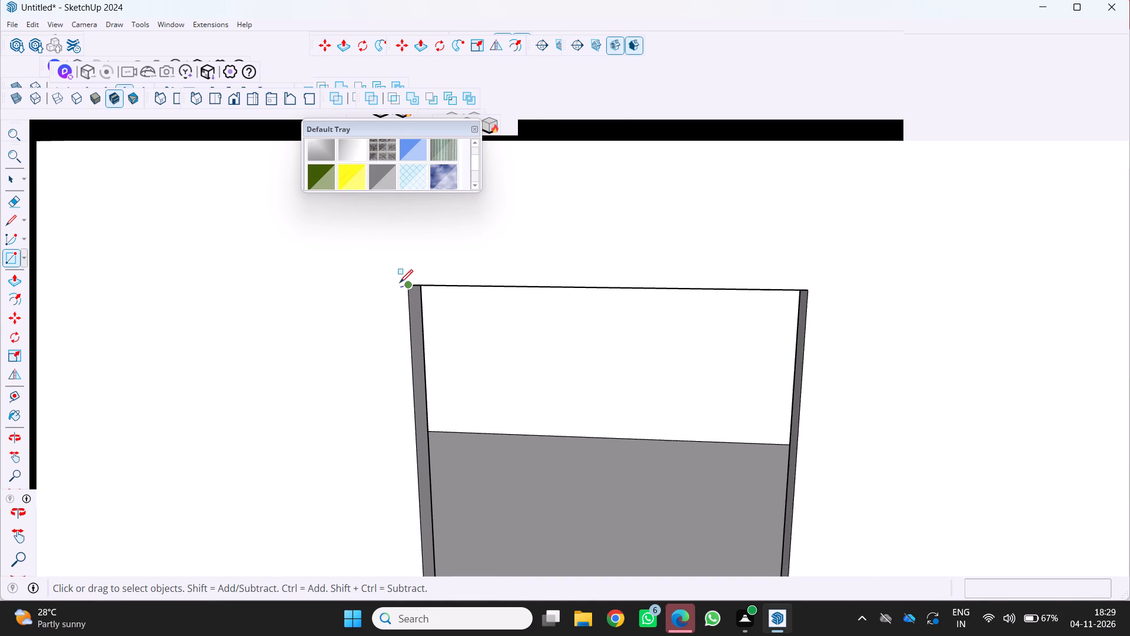
pyautogui.scroll(-17, 400, 283)
pyautogui.scroll(4, 531, 480)
pyautogui.scroll(4, 492, 435)
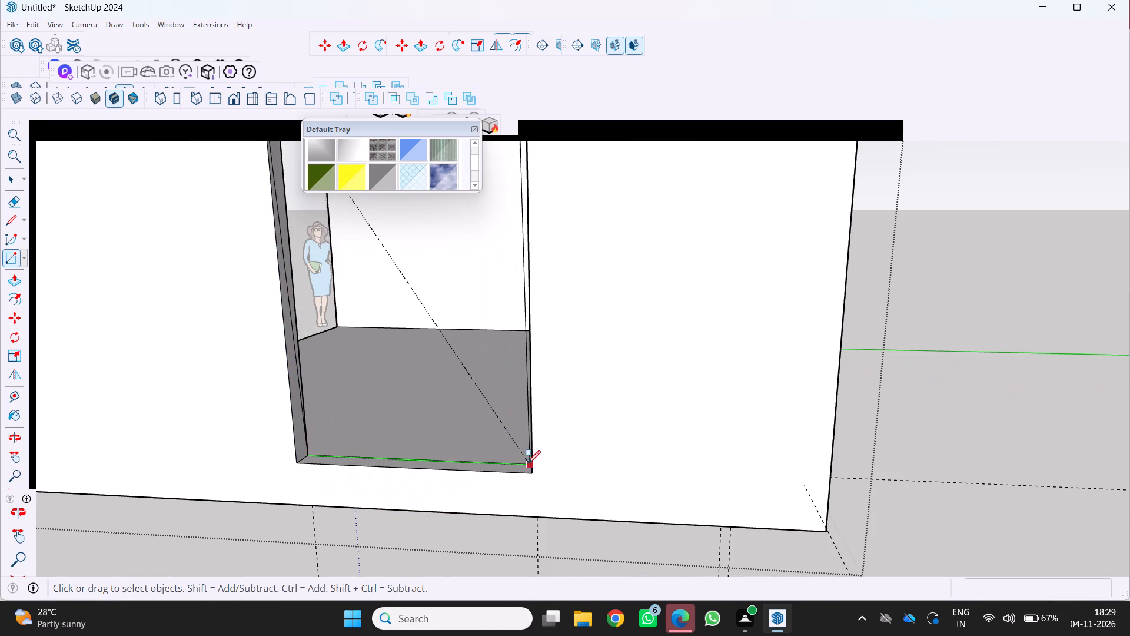
pyautogui.click(530, 472)
pyautogui.scroll(-9, 530, 478)
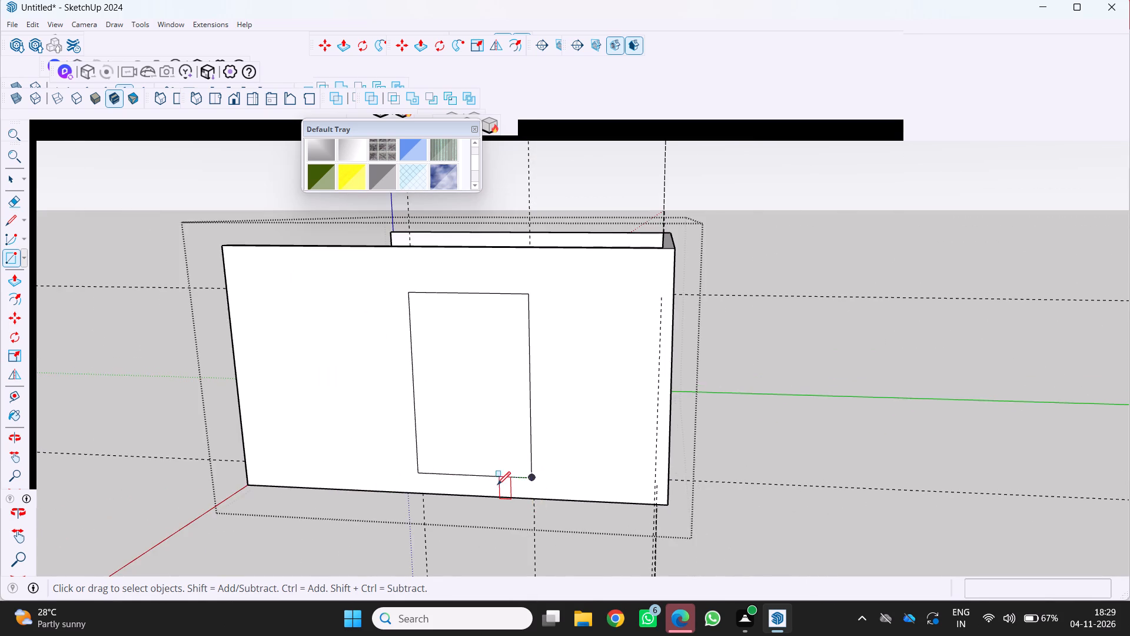
# Make a group from the new rectangle's face and its bounding edges.
pyautogui.moveTo(499, 485); pyautogui.dragTo(549, 471, button='middle')
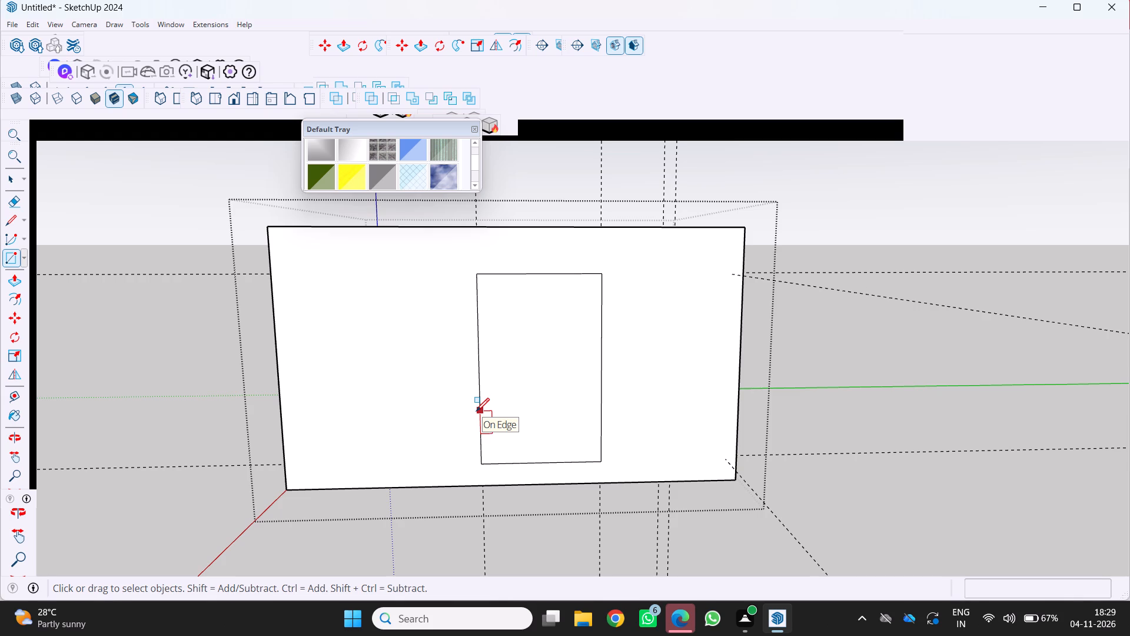
pyautogui.press('space')
pyautogui.click(557, 391)
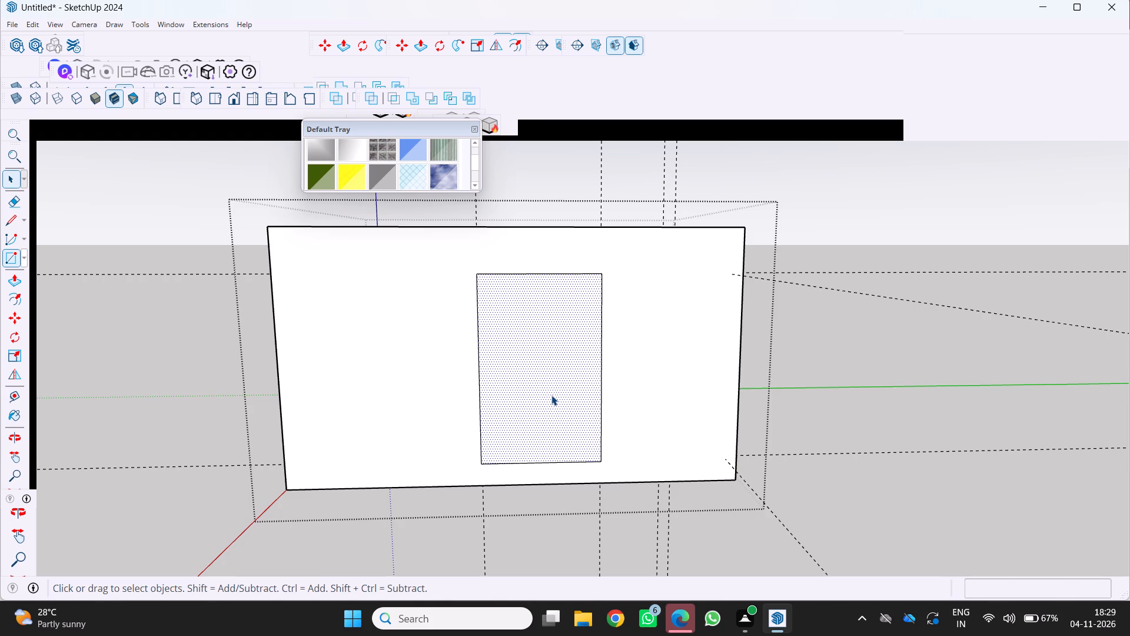
pyautogui.rightClick(551, 395)
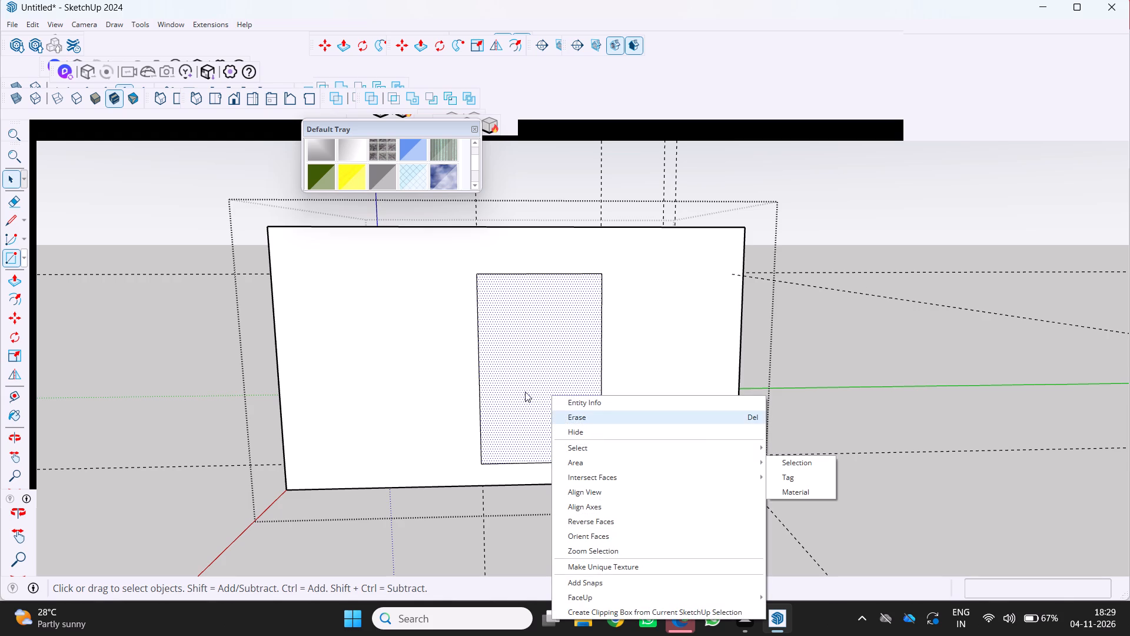
pyautogui.doubleClick(516, 385)
pyautogui.doubleClick(514, 382)
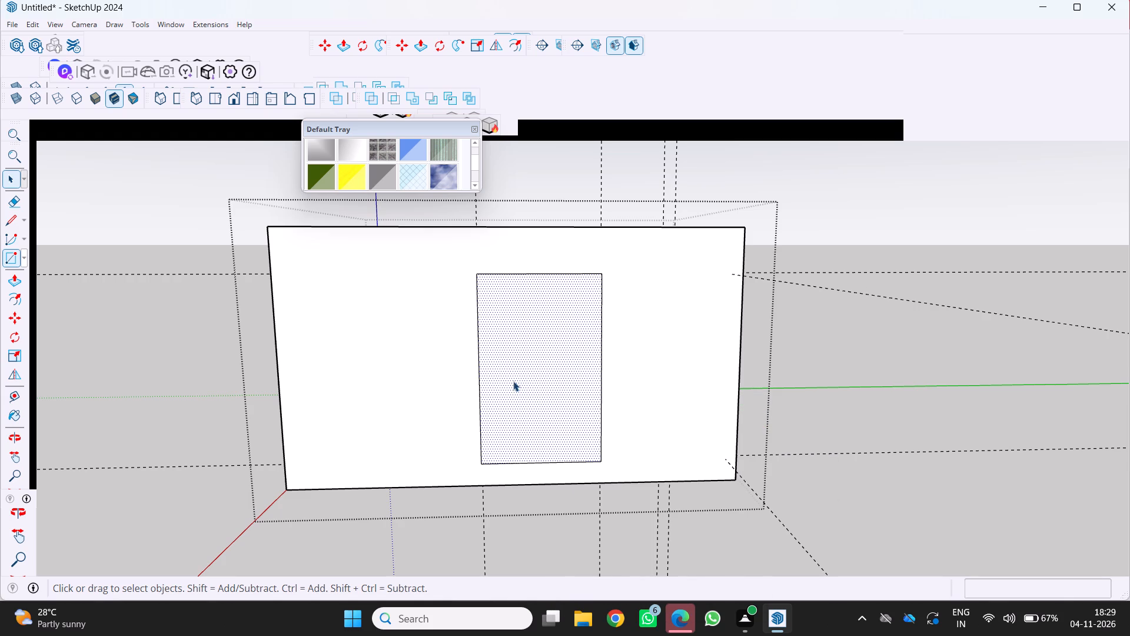
pyautogui.rightClick(513, 381)
pyautogui.click(571, 496)
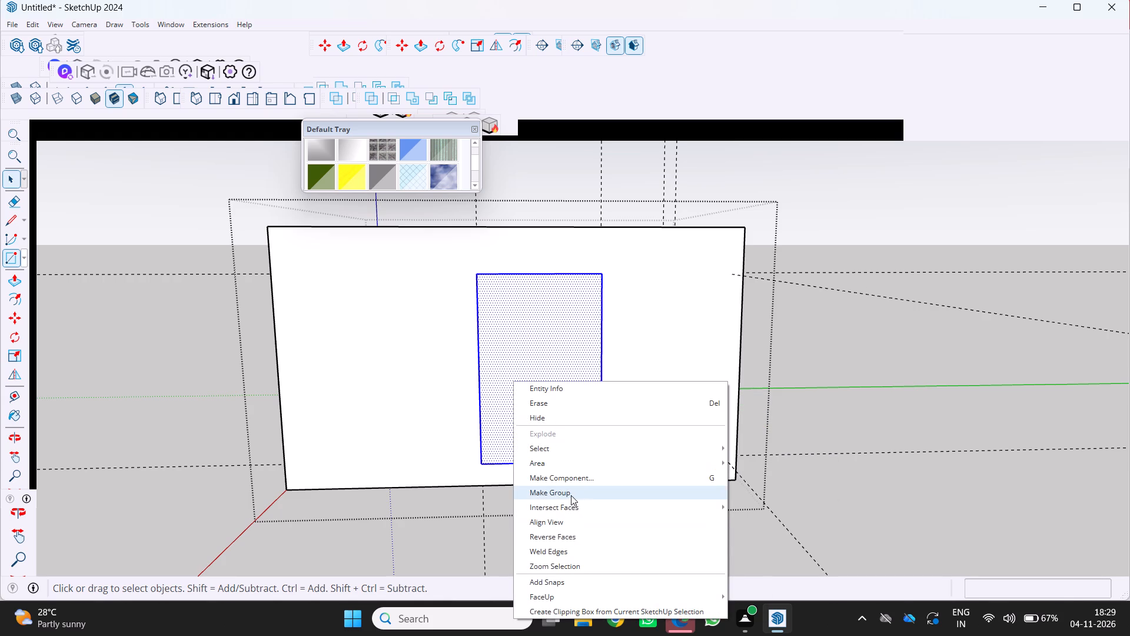
pyautogui.click(507, 379)
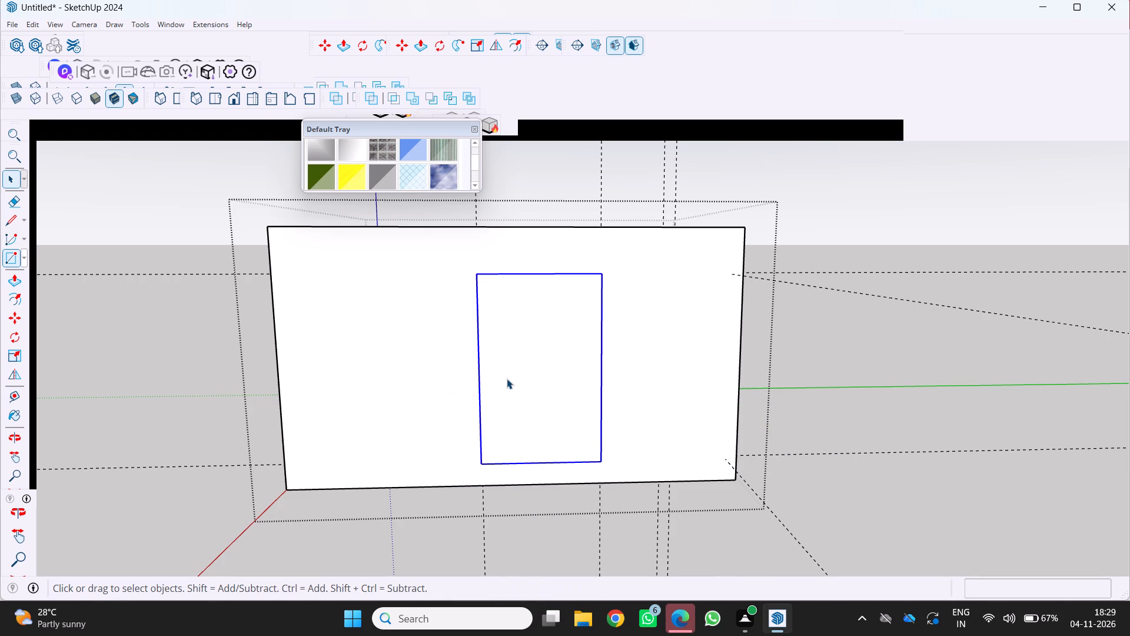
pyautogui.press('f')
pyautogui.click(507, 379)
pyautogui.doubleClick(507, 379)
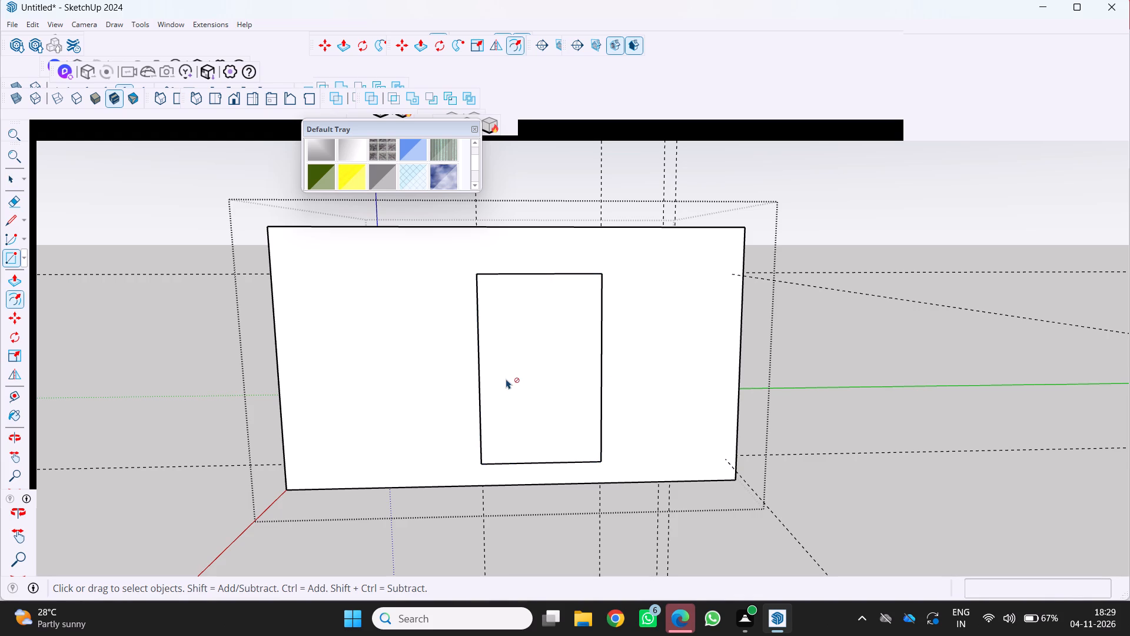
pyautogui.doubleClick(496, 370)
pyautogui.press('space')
# Open the rectangle group for editing and offset its face outline inward by 4.
pyautogui.doubleClick(494, 368)
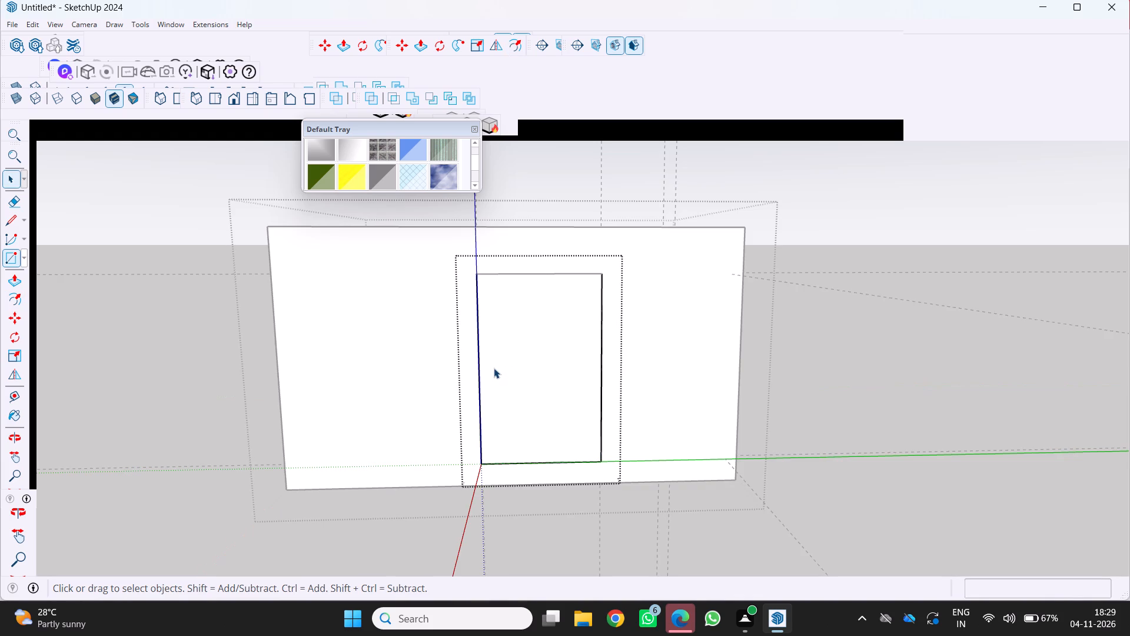
pyautogui.click(494, 368)
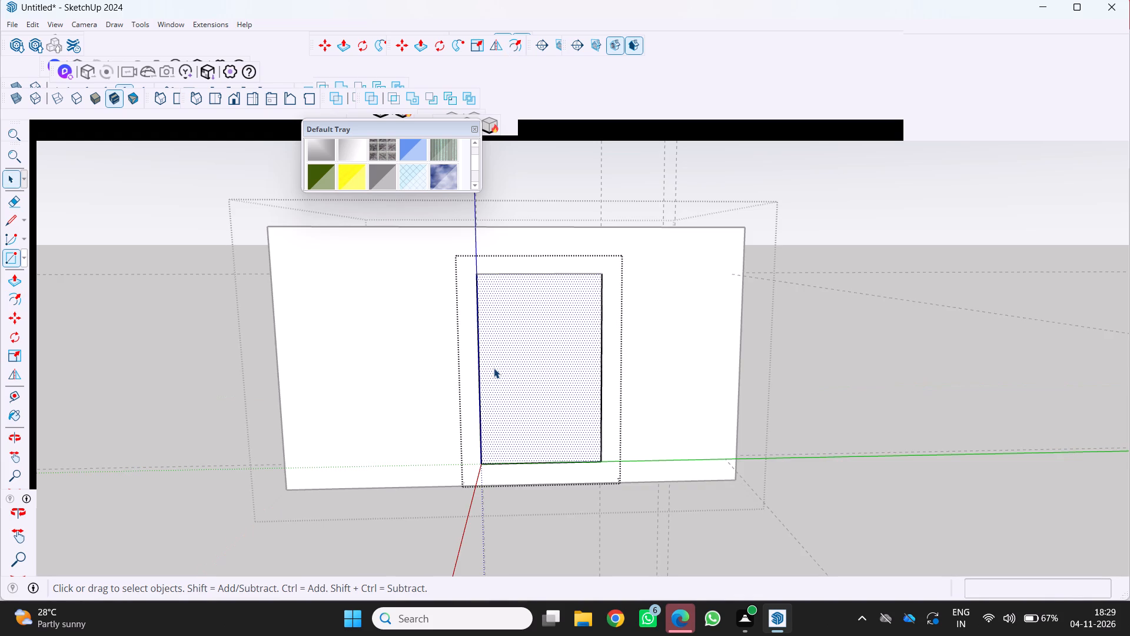
pyautogui.press('f')
pyautogui.click(481, 358)
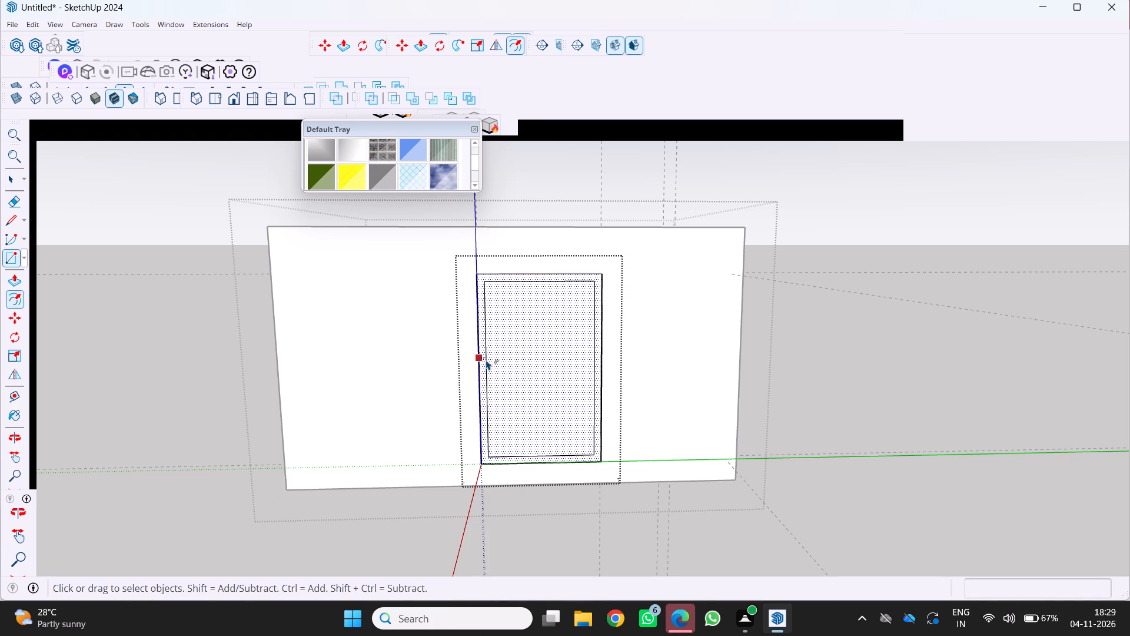
pyautogui.press('4')
pyautogui.press('Return')
# Delete the inner face enclosed by the offset outline, leaving only the thin border as a frame.
pyautogui.scroll(5, 499, 294)
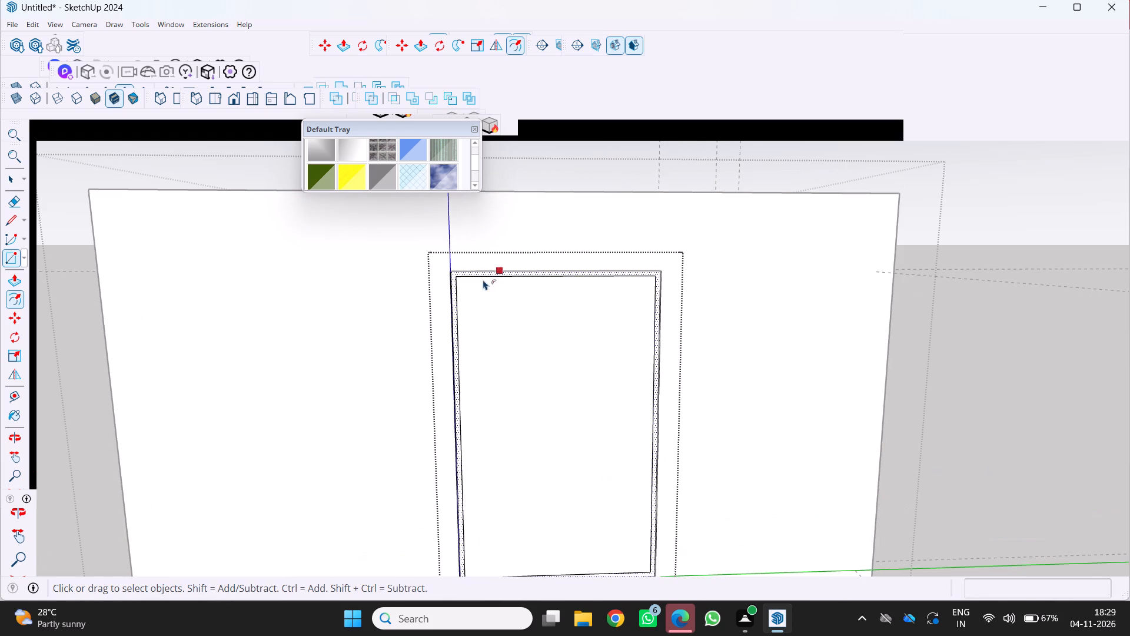
pyautogui.scroll(2, 529, 273)
pyautogui.scroll(1, 452, 287)
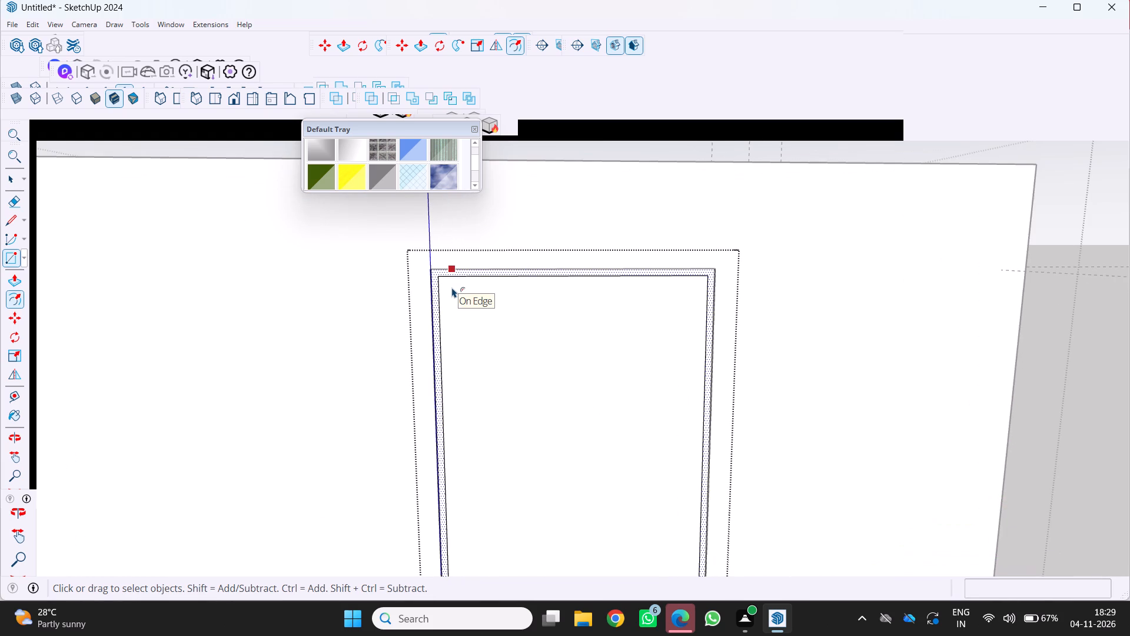
pyautogui.scroll(-5, 450, 291)
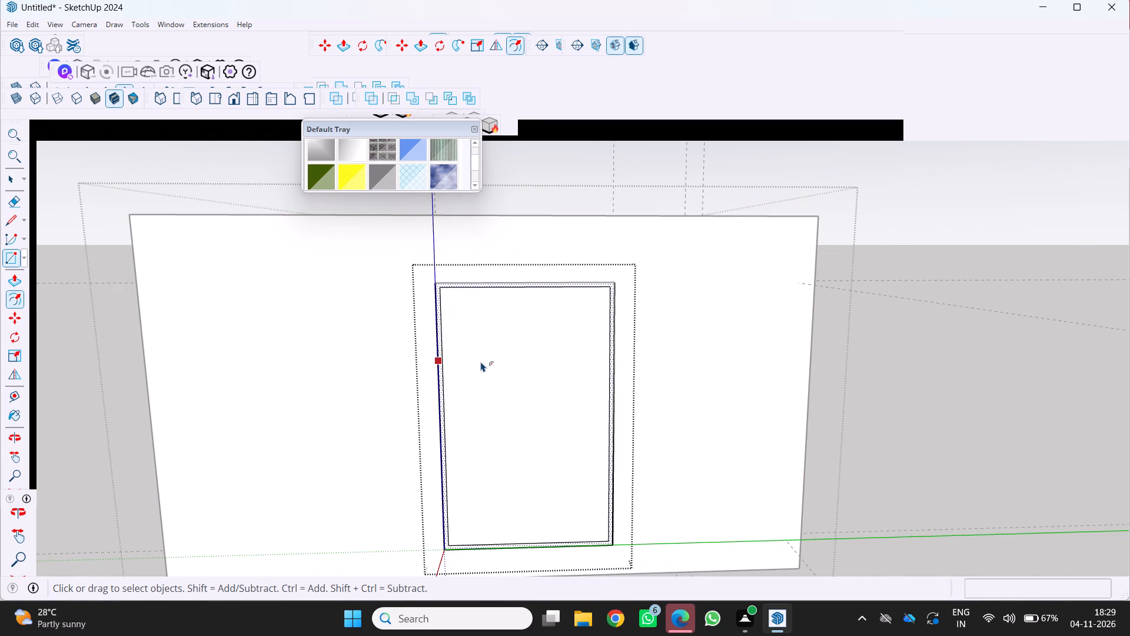
pyautogui.press('space')
pyautogui.click(492, 369)
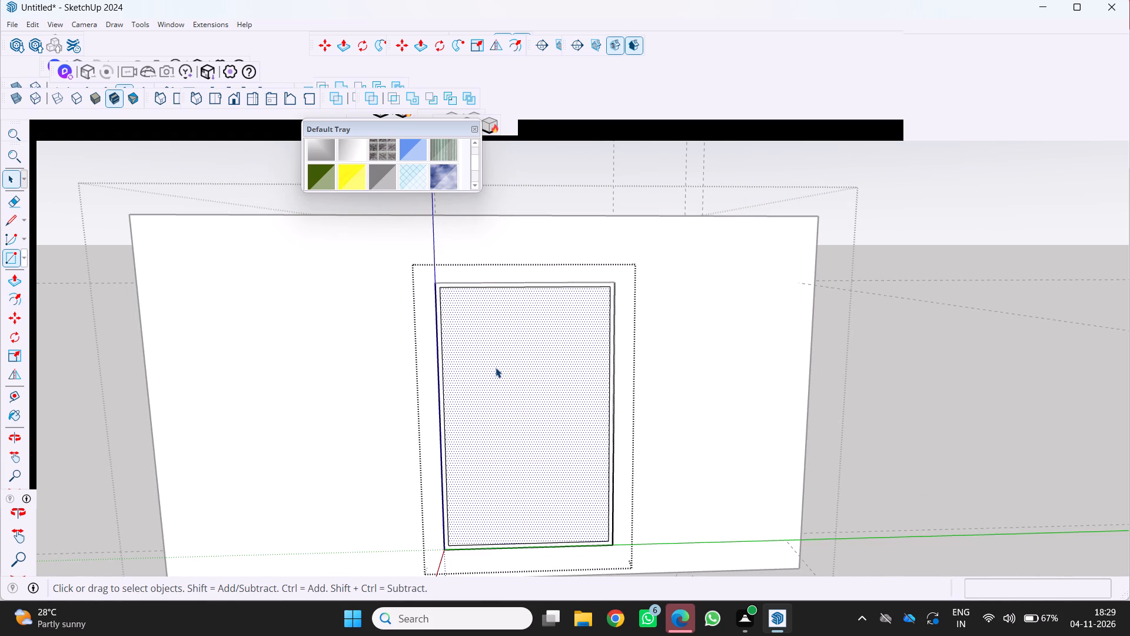
pyautogui.press('Delete')
# Examine the thin frame in the opening and the room behind it from several angles.
pyautogui.scroll(4, 401, 396)
pyautogui.scroll(2, 425, 317)
pyautogui.moveTo(431, 326); pyautogui.dragTo(454, 408, button='middle')
pyautogui.moveTo(454, 408); pyautogui.dragTo(469, 387, button='middle')
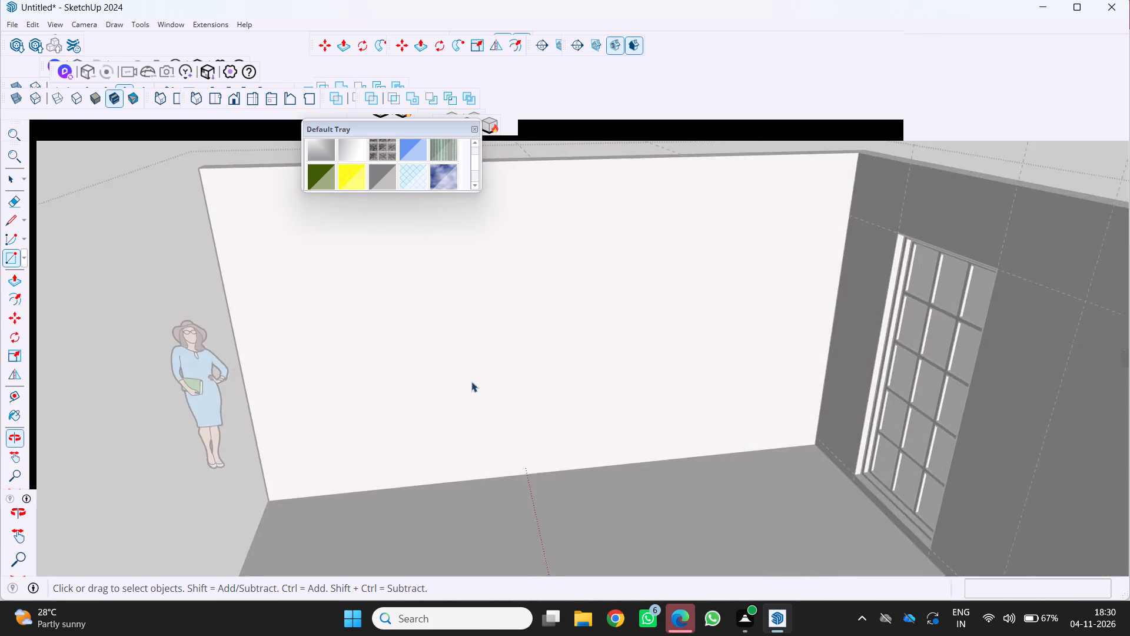
pyautogui.scroll(-13, 460, 372)
pyautogui.scroll(4, 462, 461)
pyautogui.moveTo(455, 477); pyautogui.dragTo(425, 473, button='middle')
pyautogui.scroll(5, 515, 349)
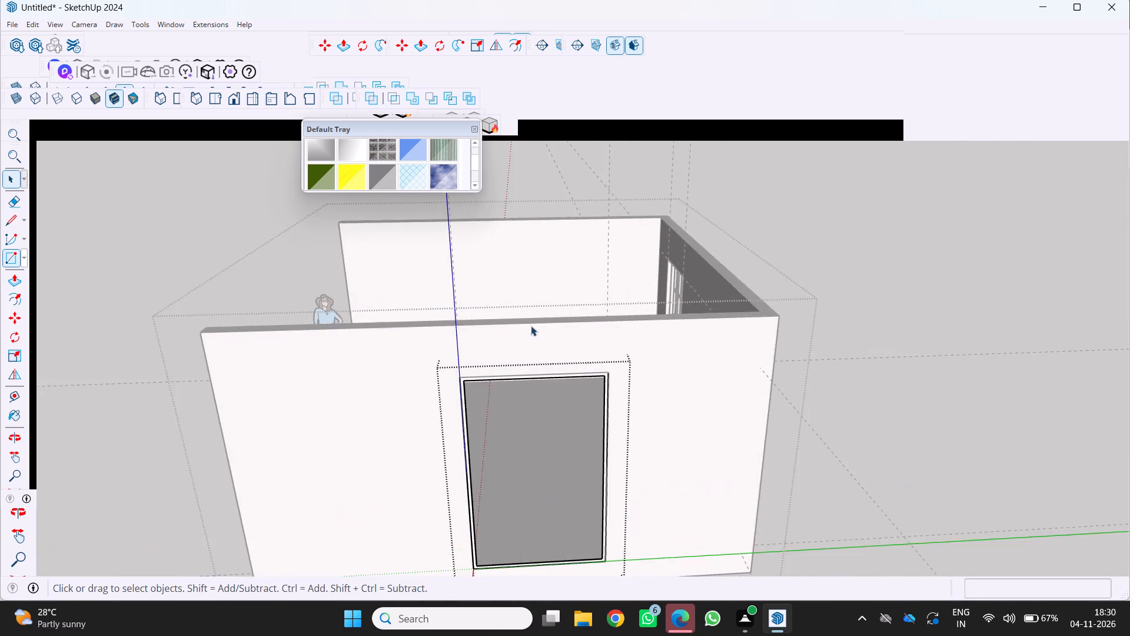
# Push/pull the thin frame's front face outward by 2 to give it thickness.
pyautogui.scroll(8, 531, 326)
pyautogui.press('p')
pyautogui.scroll(3, 448, 381)
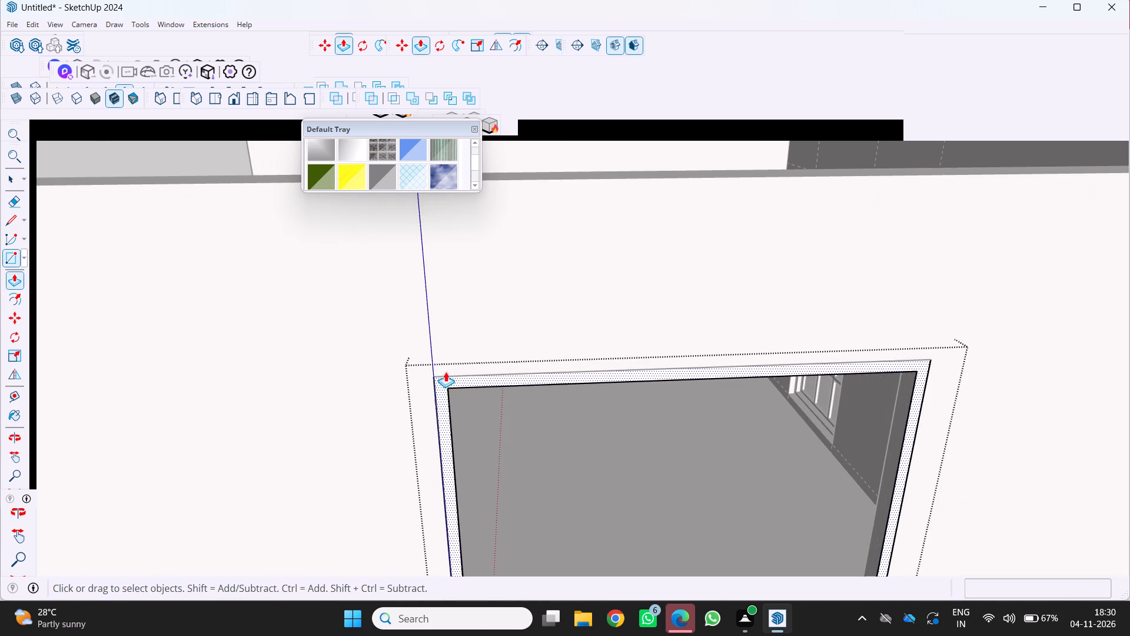
pyautogui.click(440, 381)
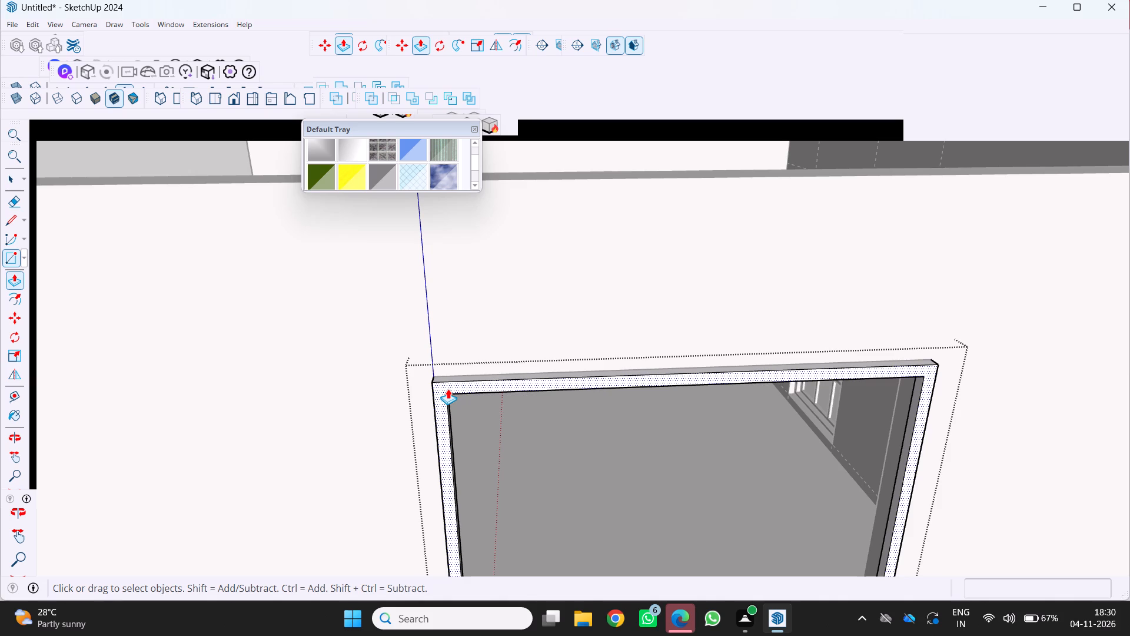
pyautogui.press('2')
pyautogui.press('Return')
# Examine the thickened frame in the wall opening from above, from the front and from the side.
pyautogui.scroll(2, 445, 390)
pyautogui.moveTo(456, 397); pyautogui.dragTo(501, 455, button='middle')
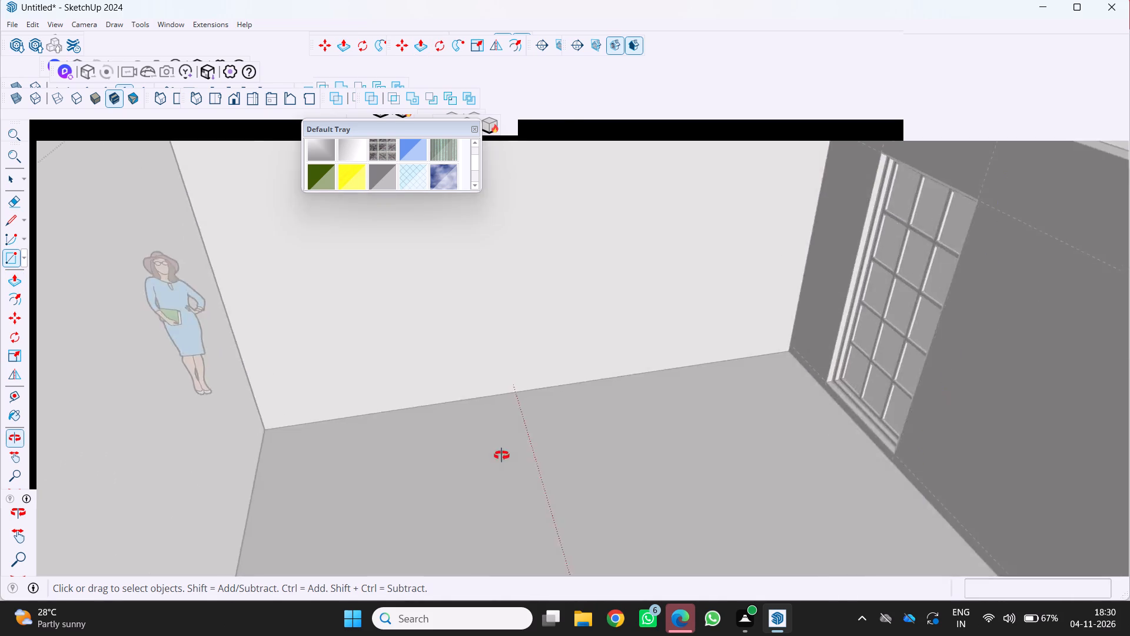
pyautogui.moveTo(501, 455); pyautogui.dragTo(444, 342, button='middle')
pyautogui.moveTo(444, 342); pyautogui.dragTo(427, 419, button='middle')
pyautogui.scroll(-8, 427, 419)
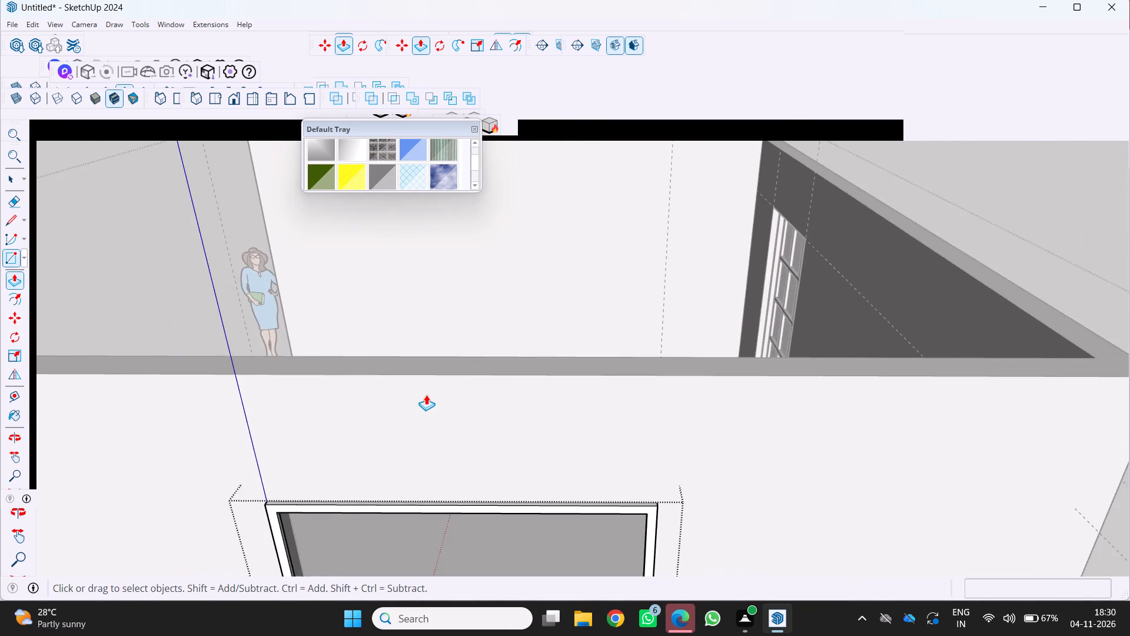
pyautogui.scroll(-6, 426, 395)
pyautogui.moveTo(451, 412); pyautogui.dragTo(562, 246, button='middle')
pyautogui.middleClick(562, 246)
pyautogui.scroll(-10, 561, 266)
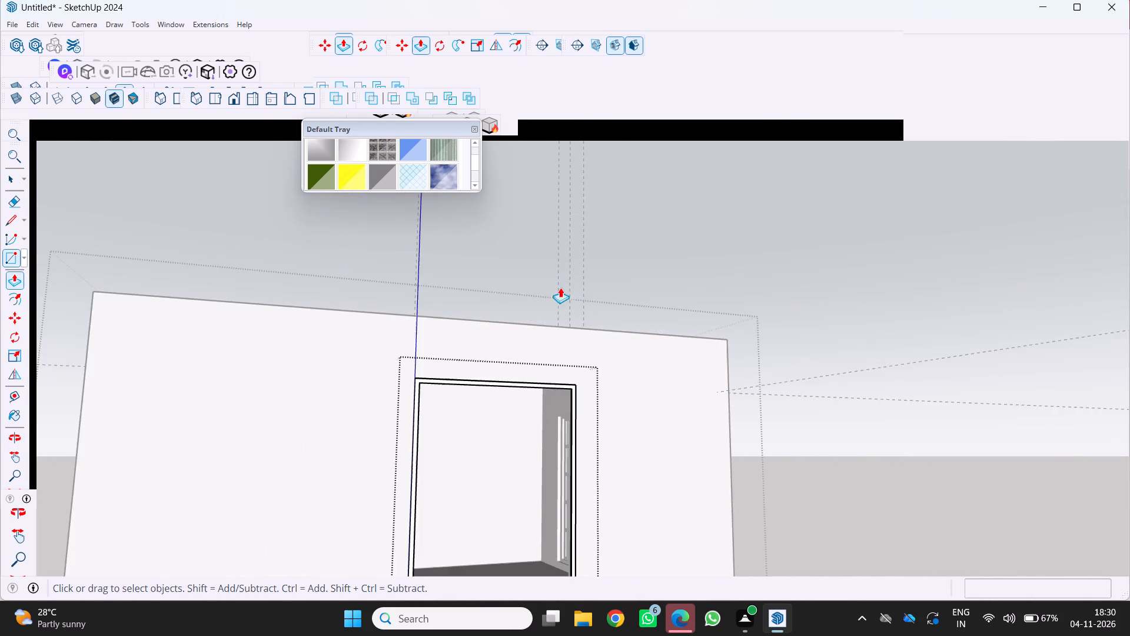
pyautogui.moveTo(539, 386); pyautogui.dragTo(430, 408, button='middle')
pyautogui.scroll(1, 428, 435)
pyautogui.keyDown('shift'); pyautogui.moveTo(424, 429); pyautogui.dragTo(539, 282, button='middle'); pyautogui.keyUp('shift')
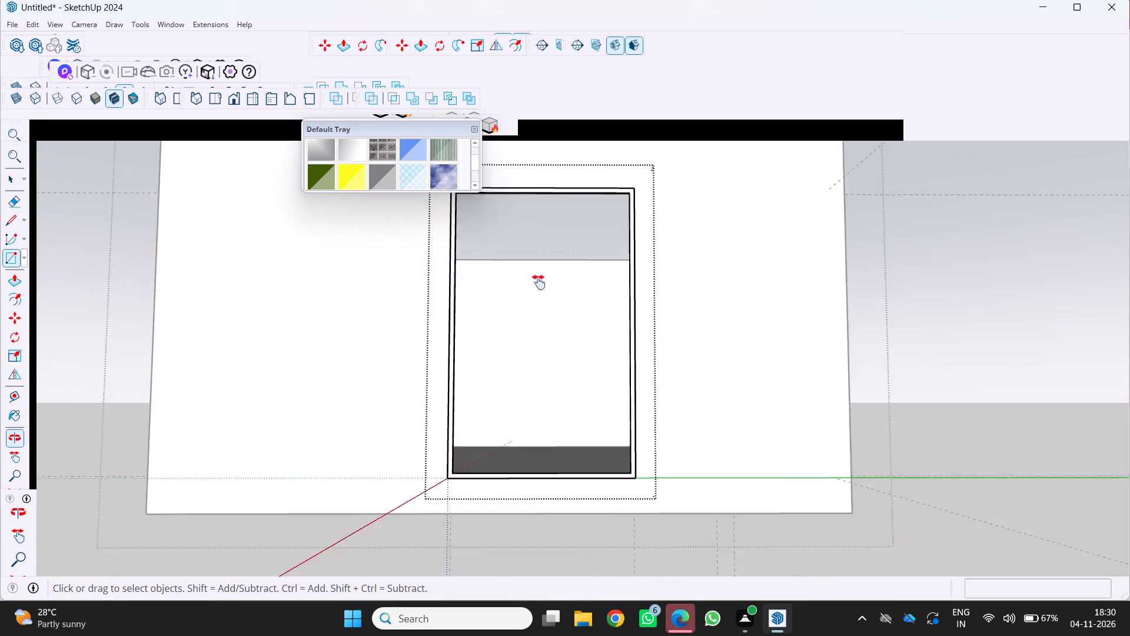
pyautogui.keyDown('shift'); pyautogui.moveTo(539, 282); pyautogui.dragTo(540, 274, button='middle'); pyautogui.keyUp('shift')
pyautogui.keyDown('shift'); pyautogui.middleClick(539, 277); pyautogui.keyUp('shift')
pyautogui.keyDown('shift'); pyautogui.scroll(-5, 537, 278); pyautogui.keyUp('shift')
pyautogui.scroll(1, 517, 287)
pyautogui.moveTo(517, 287); pyautogui.dragTo(398, 380, button='middle')
pyautogui.middleClick(397, 380)
pyautogui.scroll(4, 469, 312)
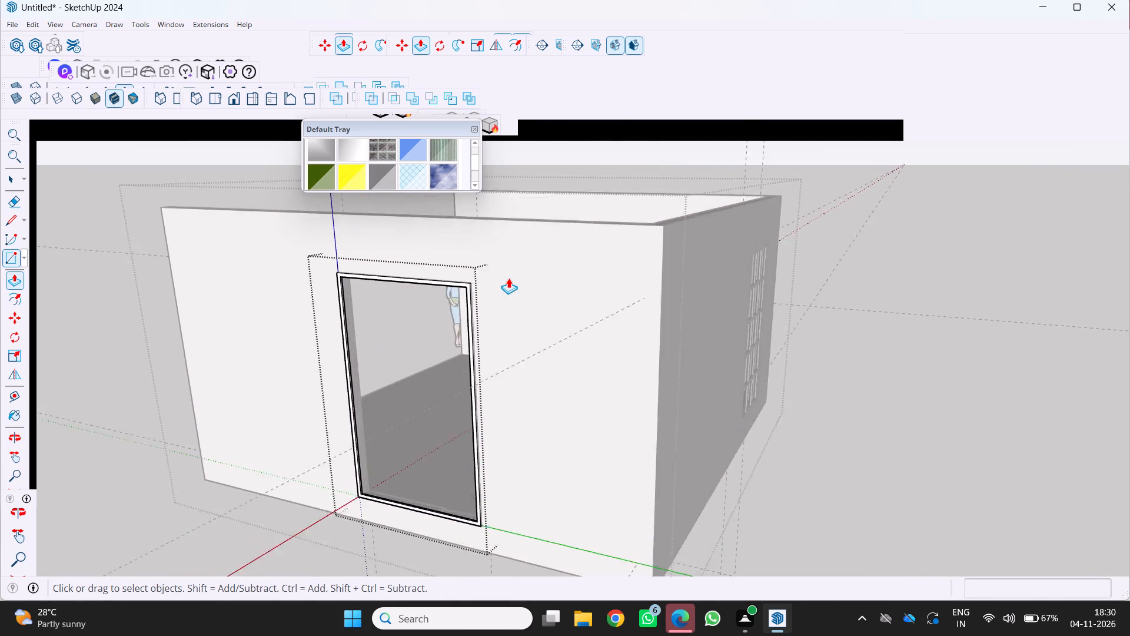
pyautogui.scroll(4, 508, 278)
pyautogui.moveTo(456, 298); pyautogui.dragTo(390, 342, button='middle')
pyautogui.middleClick(390, 342)
pyautogui.moveTo(413, 337); pyautogui.dragTo(495, 305, button='middle')
pyautogui.scroll(-4, 501, 304)
pyautogui.scroll(4, 510, 308)
# Push/pull the frame's front face outward by a further 6.
pyautogui.moveTo(510, 308); pyautogui.dragTo(474, 327, button='middle')
pyautogui.scroll(4, 474, 327)
pyautogui.middleClick(472, 327)
pyautogui.moveTo(495, 339); pyautogui.dragTo(453, 373, button='middle')
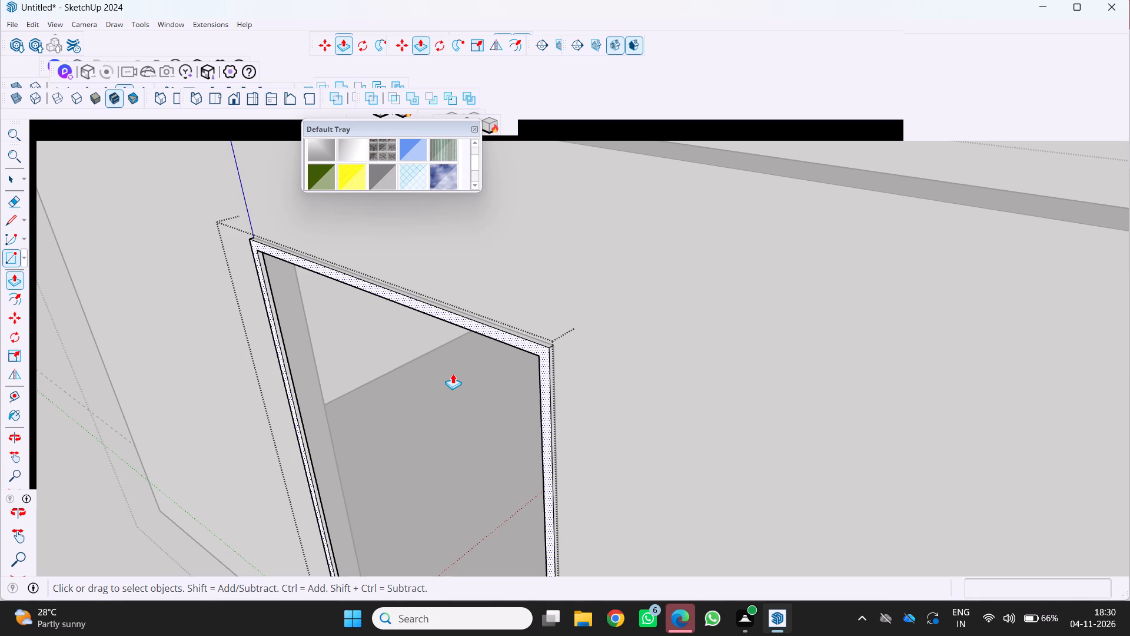
pyautogui.click(503, 338)
pyautogui.press('6')
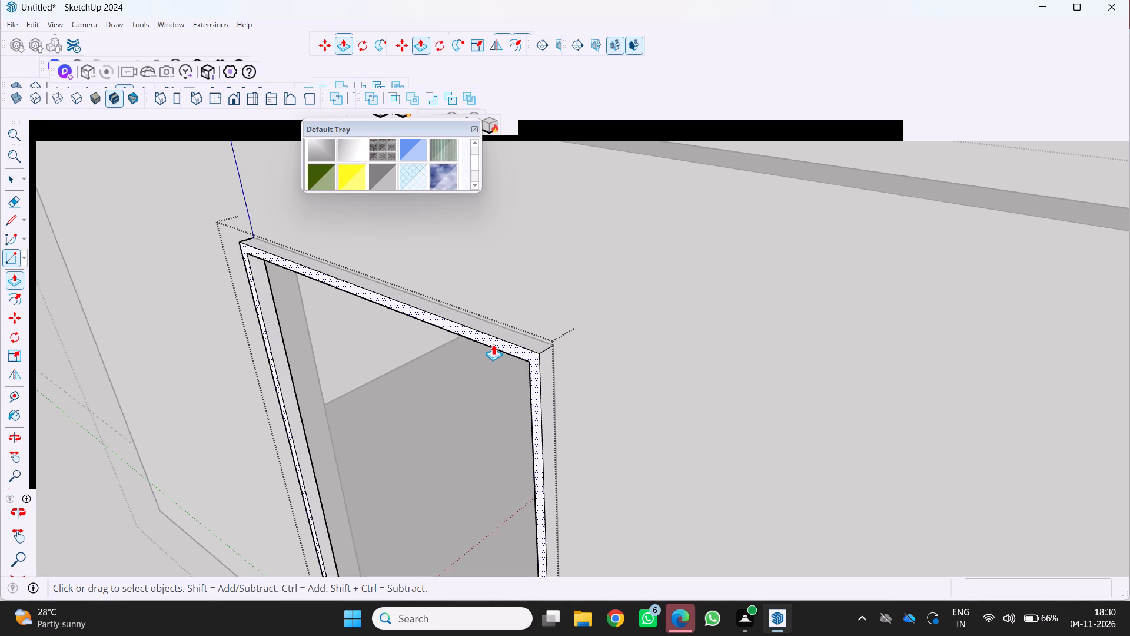
pyautogui.press('Return')
# Examine how far the deepened frame projects from the wall, from above, from the side and from the front.
pyautogui.scroll(1, 511, 350)
pyautogui.moveTo(511, 350); pyautogui.dragTo(654, 298, button='middle')
pyautogui.scroll(-8, 654, 298)
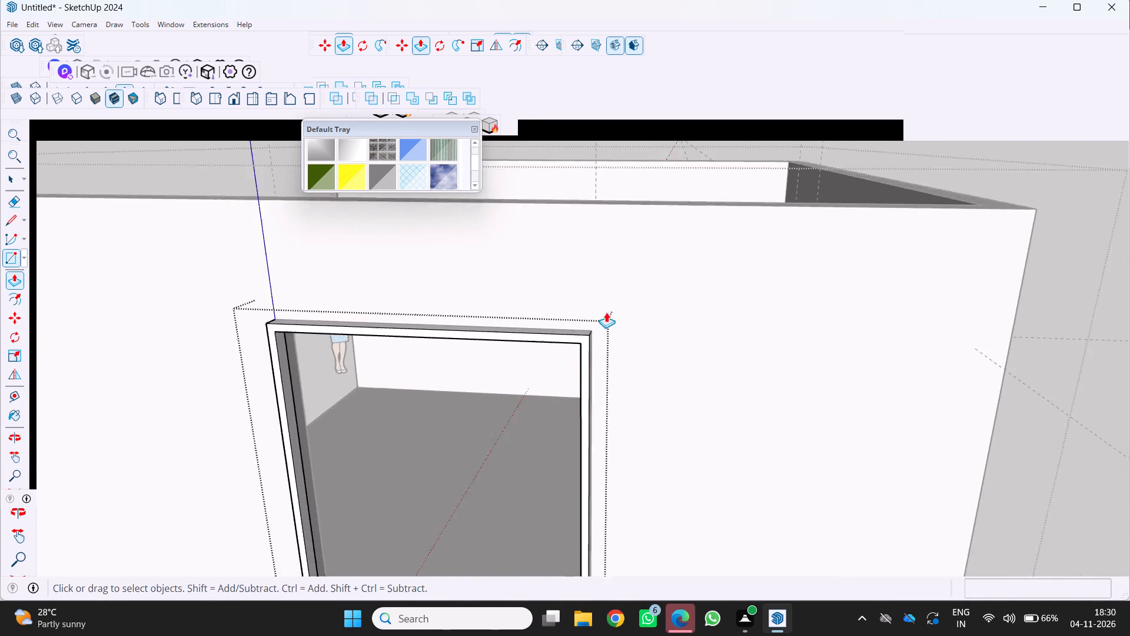
pyautogui.scroll(-2, 606, 312)
pyautogui.moveTo(393, 314); pyautogui.dragTo(589, 339, button='middle')
pyautogui.scroll(-9, 589, 339)
pyautogui.middleClick(589, 339)
pyautogui.scroll(5, 351, 417)
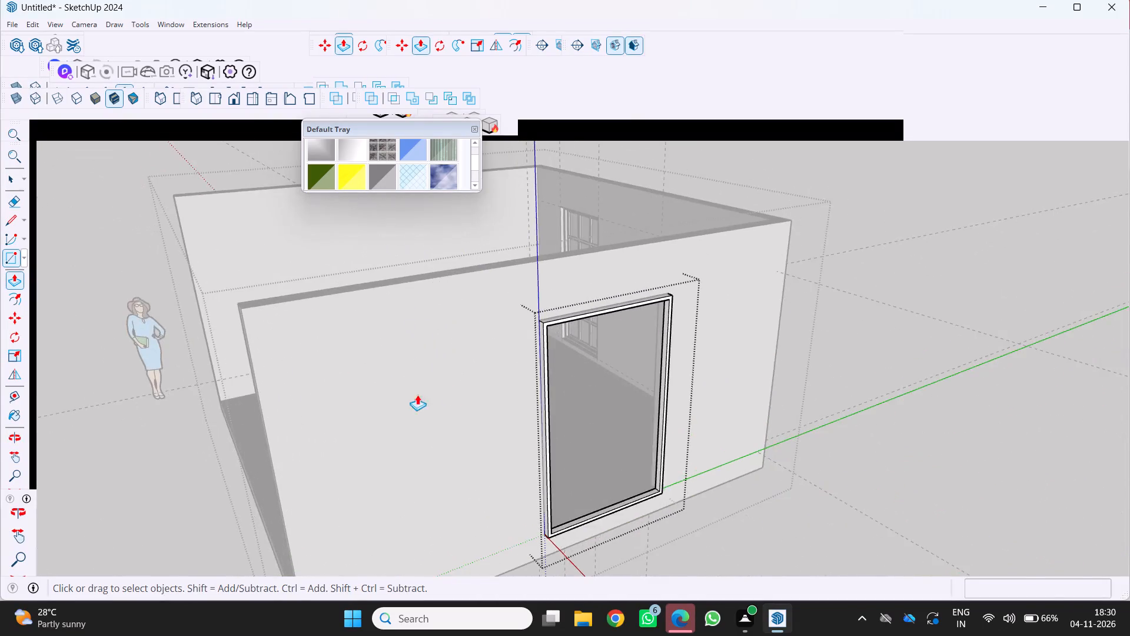
pyautogui.scroll(4, 417, 395)
pyautogui.moveTo(531, 324); pyautogui.dragTo(672, 371, button='middle')
pyautogui.scroll(7, 743, 382)
pyautogui.scroll(-6, 740, 370)
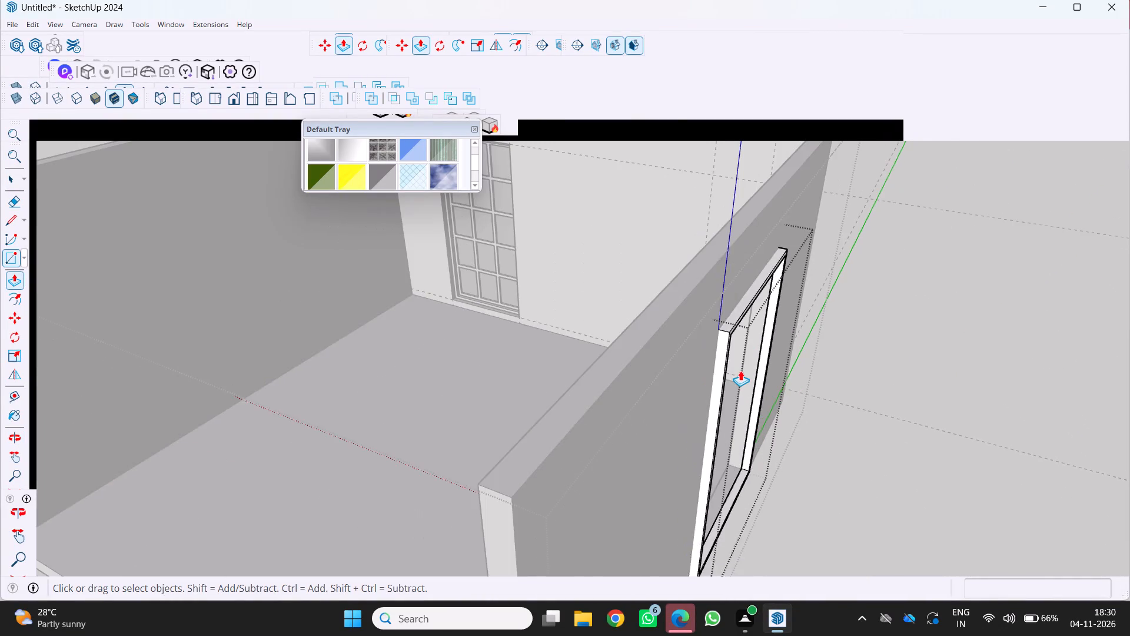
pyautogui.scroll(-5, 740, 370)
pyautogui.scroll(-4, 689, 413)
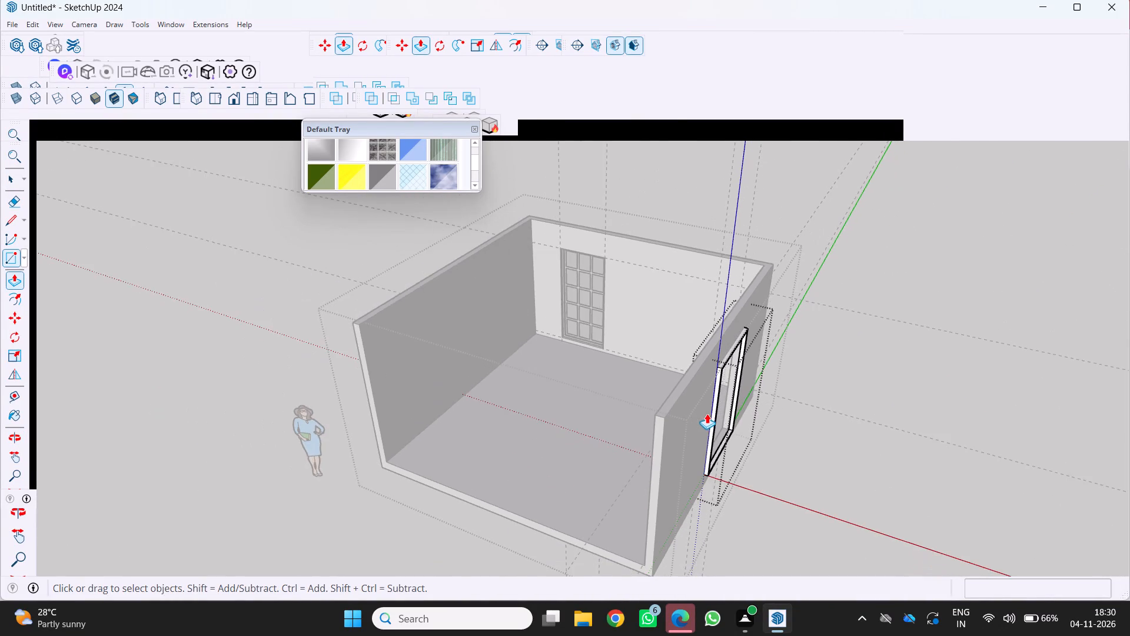
pyautogui.moveTo(714, 413); pyautogui.dragTo(477, 289, button='middle')
pyautogui.scroll(1, 579, 303)
pyautogui.scroll(4, 725, 413)
pyautogui.moveTo(726, 412); pyautogui.dragTo(557, 373, button='middle')
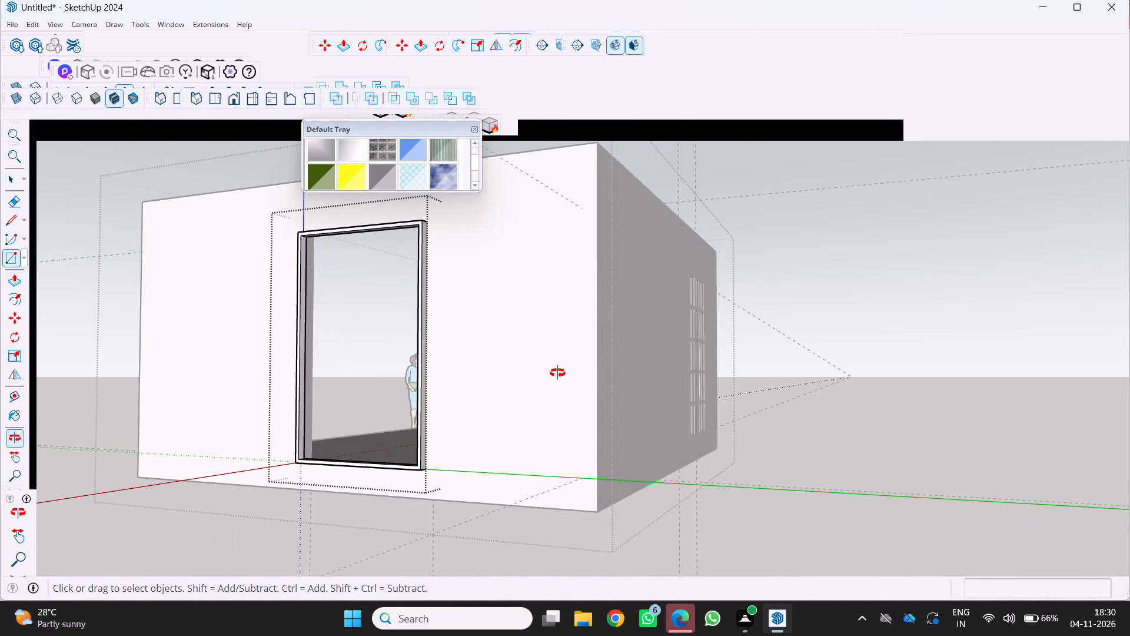
pyautogui.moveTo(557, 373); pyautogui.dragTo(557, 373, button='middle')
pyautogui.middleClick(557, 375)
pyautogui.scroll(-6, 558, 376)
pyautogui.scroll(-4, 446, 374)
pyautogui.scroll(10, 416, 372)
pyautogui.moveTo(419, 370); pyautogui.dragTo(519, 397, button='middle')
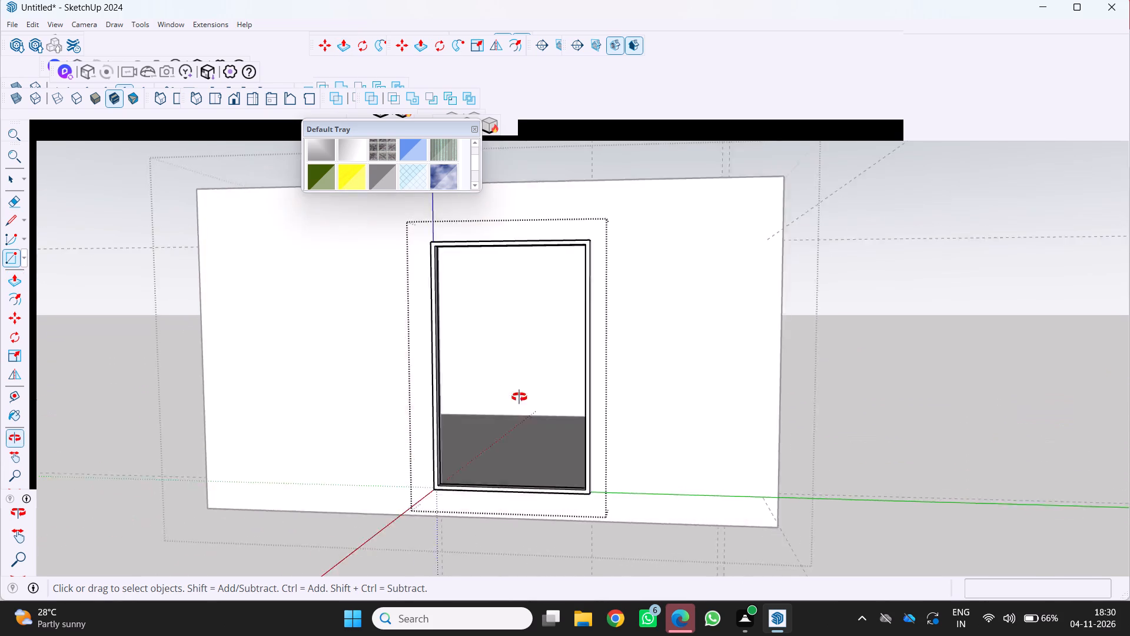
pyautogui.moveTo(519, 397); pyautogui.dragTo(597, 408, button='middle')
pyautogui.middleClick(597, 408)
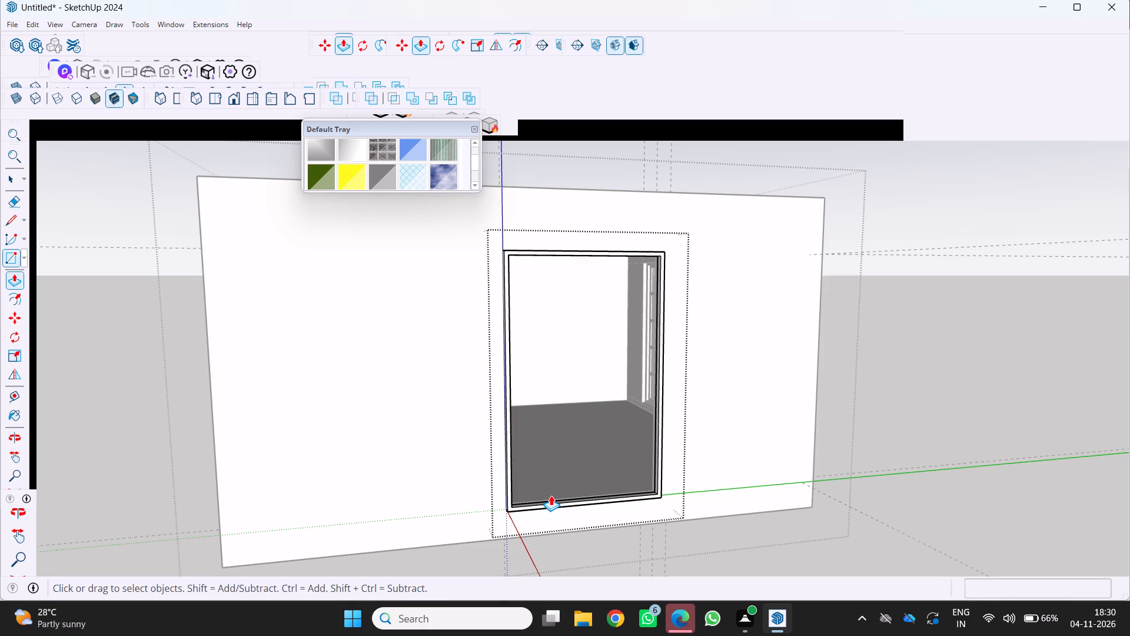
# Select all of the frame's geometry and move it by its lower outer corner inward, so it sits recessed in the wall opening.
pyautogui.press('space')
pyautogui.moveTo(517, 514); pyautogui.dragTo(511, 509)
pyautogui.tripleClick(511, 508)
pyautogui.click(511, 508)
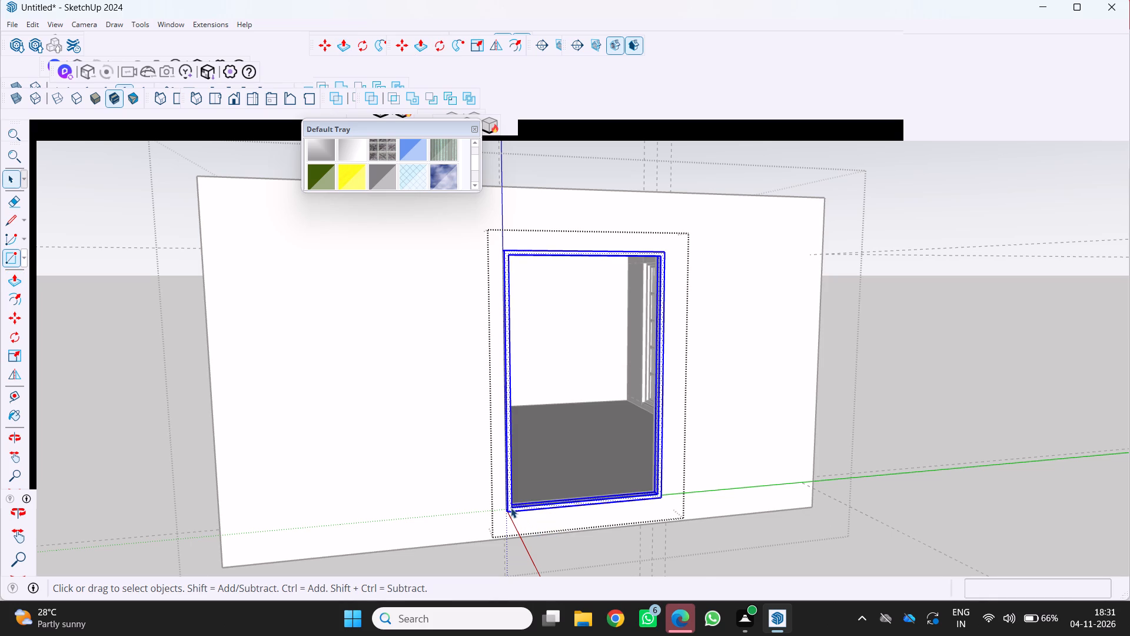
pyautogui.scroll(6, 511, 508)
pyautogui.moveTo(493, 500); pyautogui.dragTo(393, 518, button='middle')
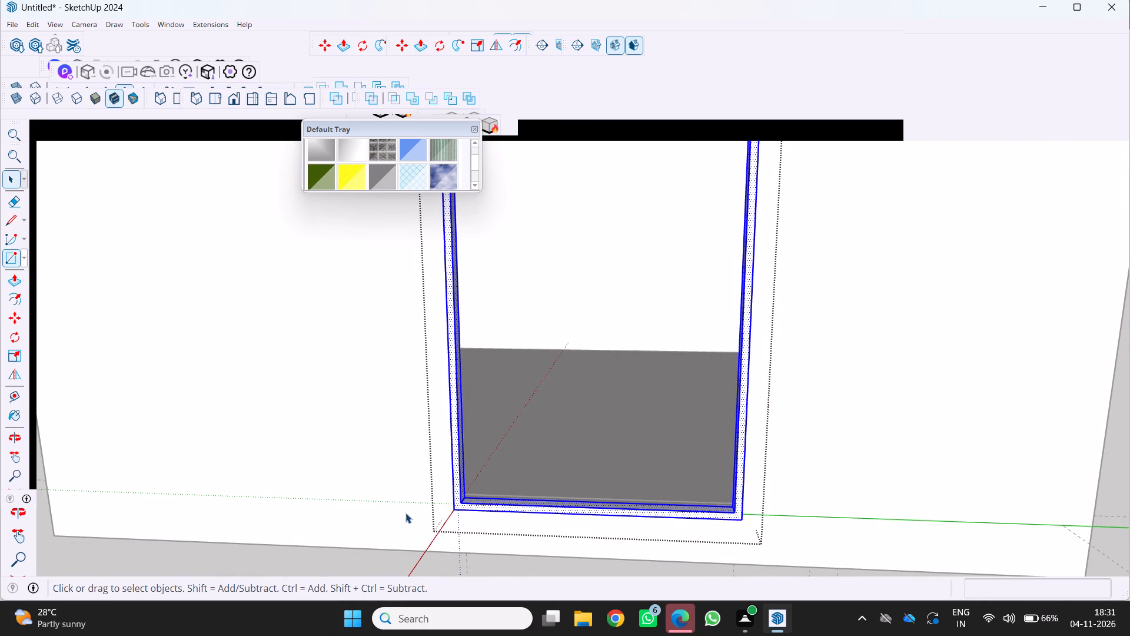
pyautogui.press('m')
pyautogui.scroll(7, 403, 509)
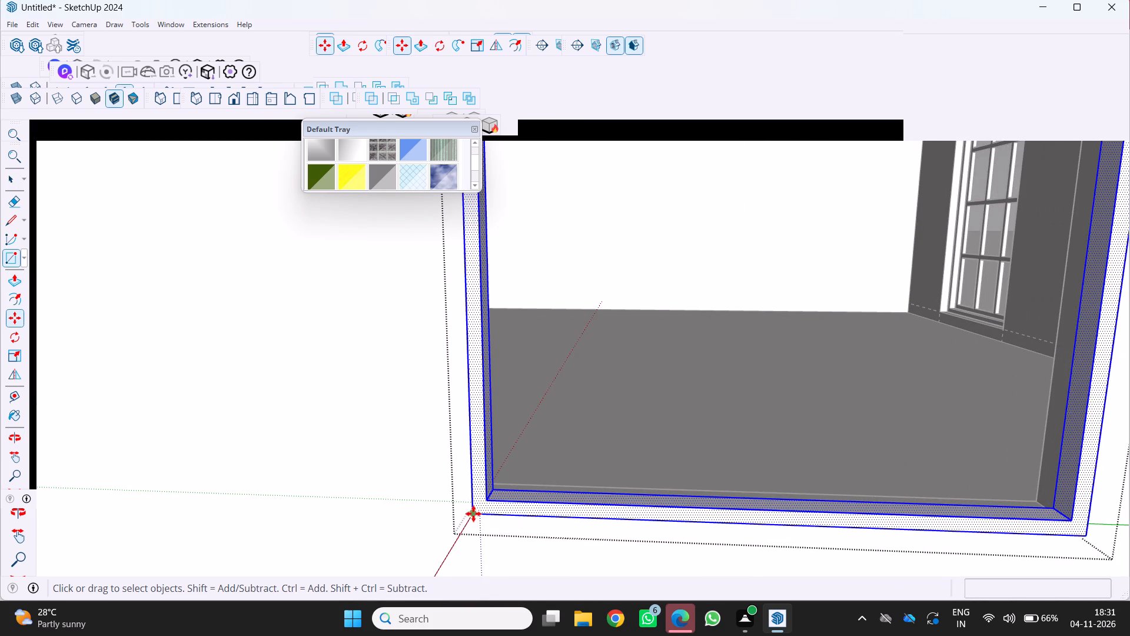
pyautogui.click(471, 513)
pyautogui.scroll(3, 483, 489)
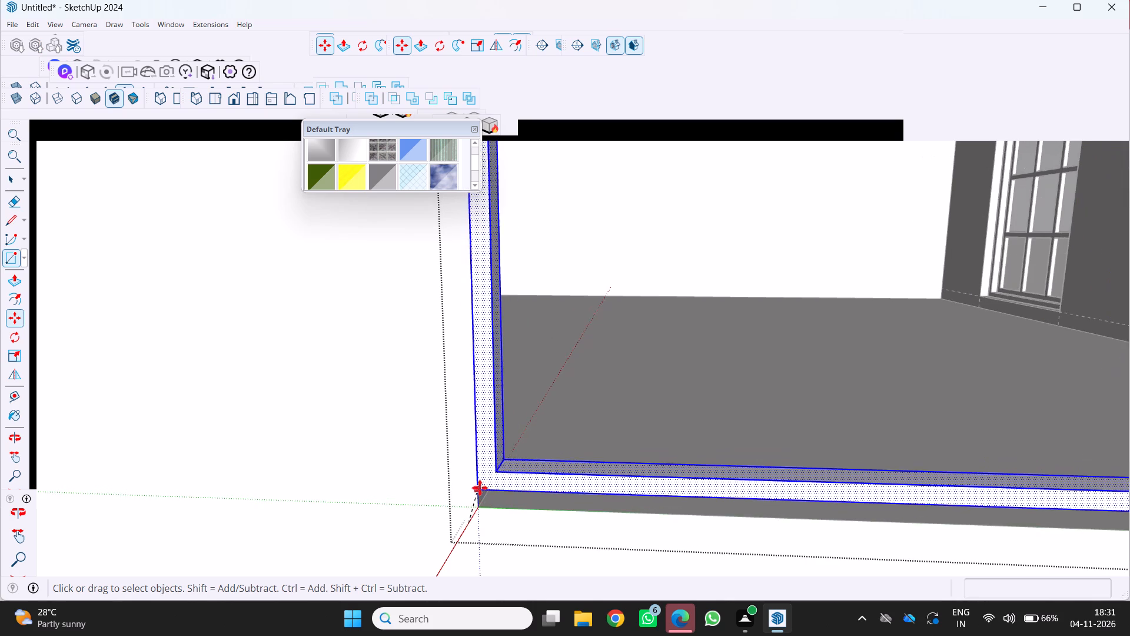
pyautogui.scroll(3, 480, 488)
pyautogui.moveTo(486, 495); pyautogui.dragTo(488, 504)
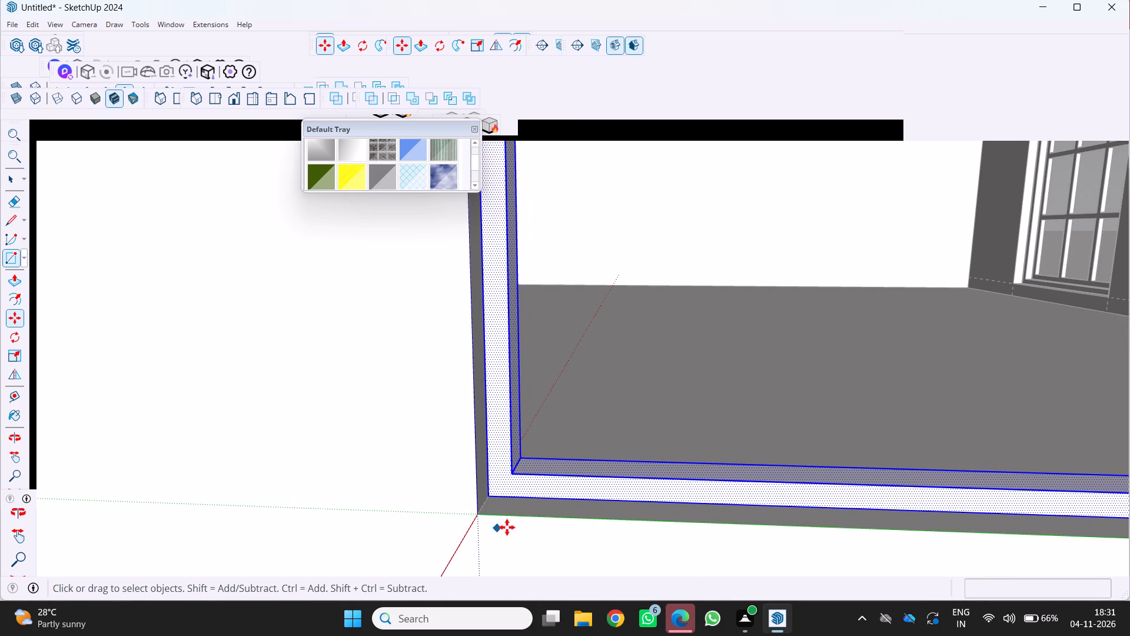
# Move the selected frame slightly back outward by its lower corner, leaving a shallower recess in the opening.
pyautogui.scroll(-5, 508, 525)
pyautogui.moveTo(496, 522); pyautogui.dragTo(37, 614, button='middle')
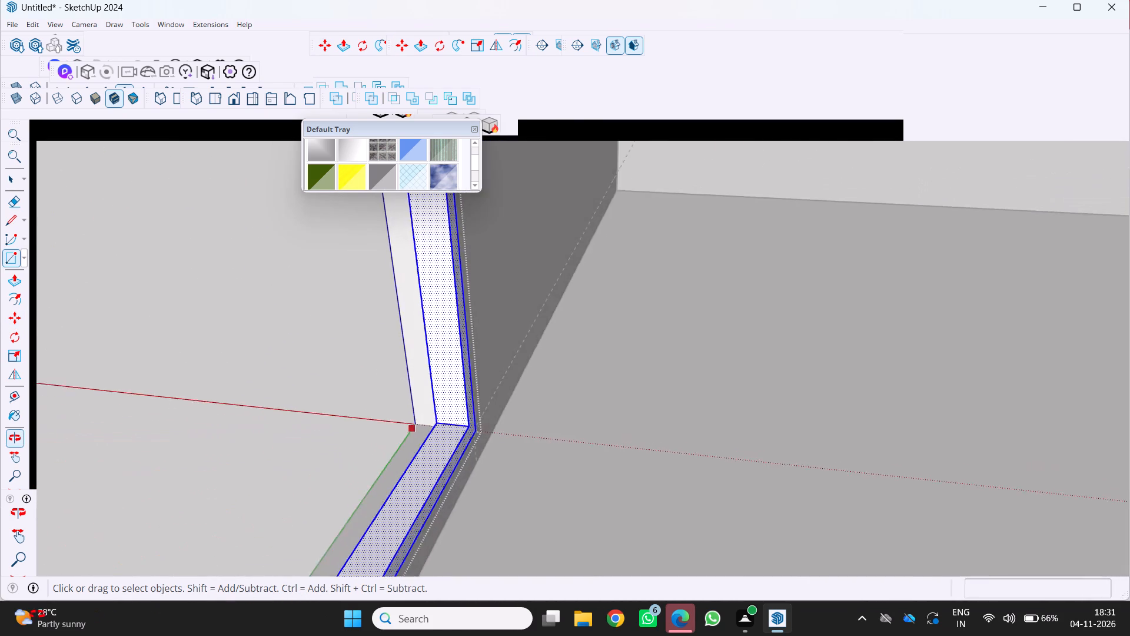
pyautogui.moveTo(37, 614); pyautogui.dragTo(479, 575, button='middle')
pyautogui.scroll(3, 524, 528)
pyautogui.click(509, 499)
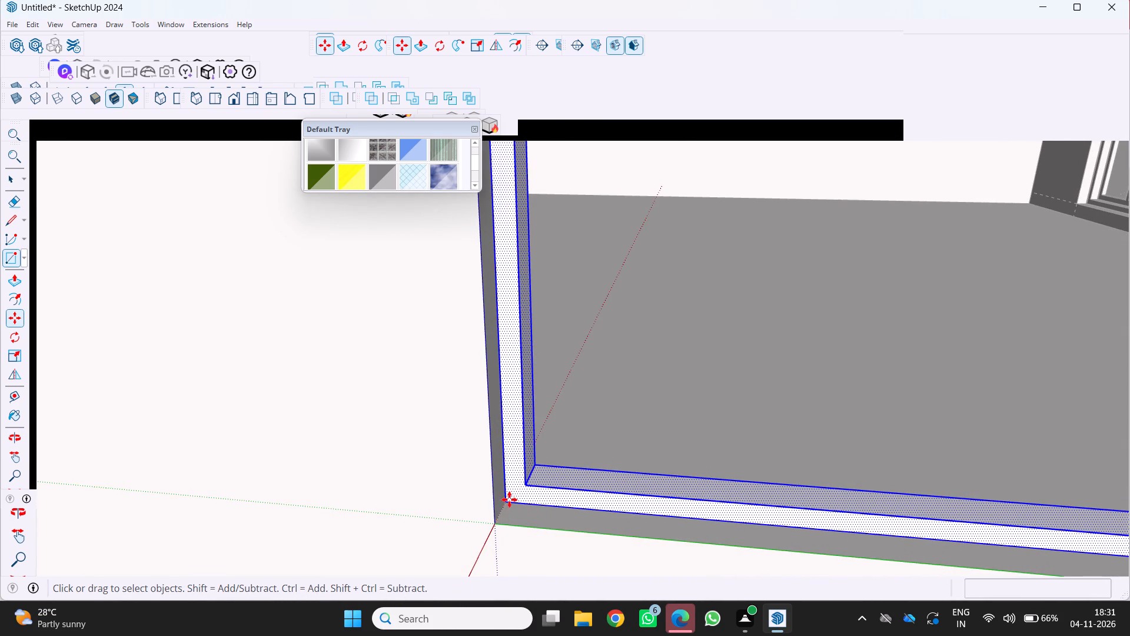
pyautogui.scroll(3, 504, 510)
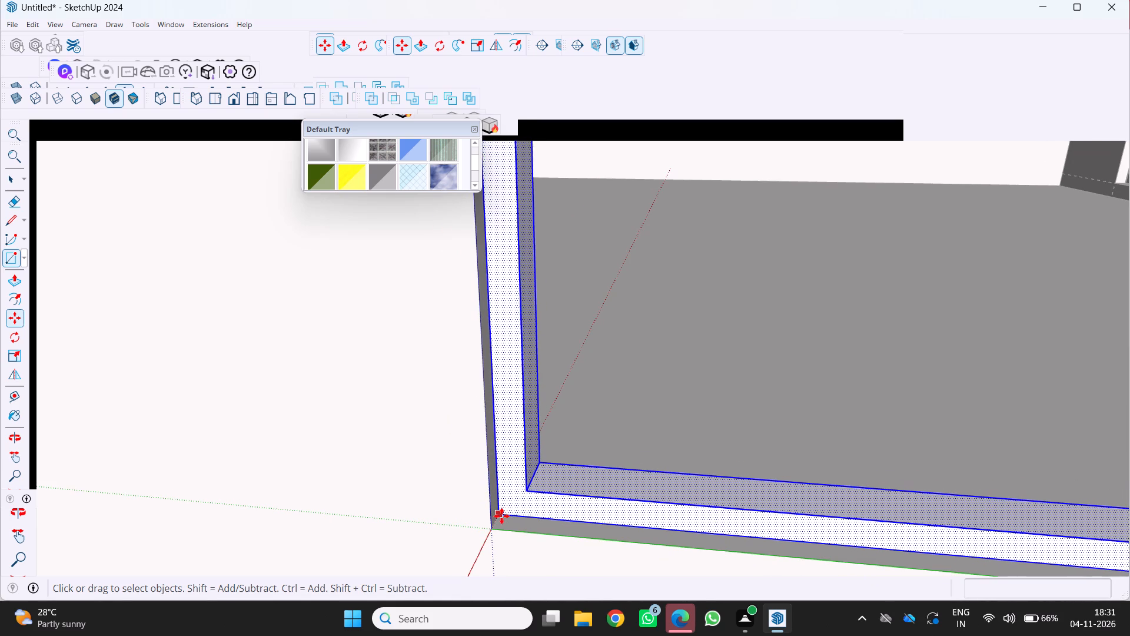
pyautogui.scroll(3, 501, 516)
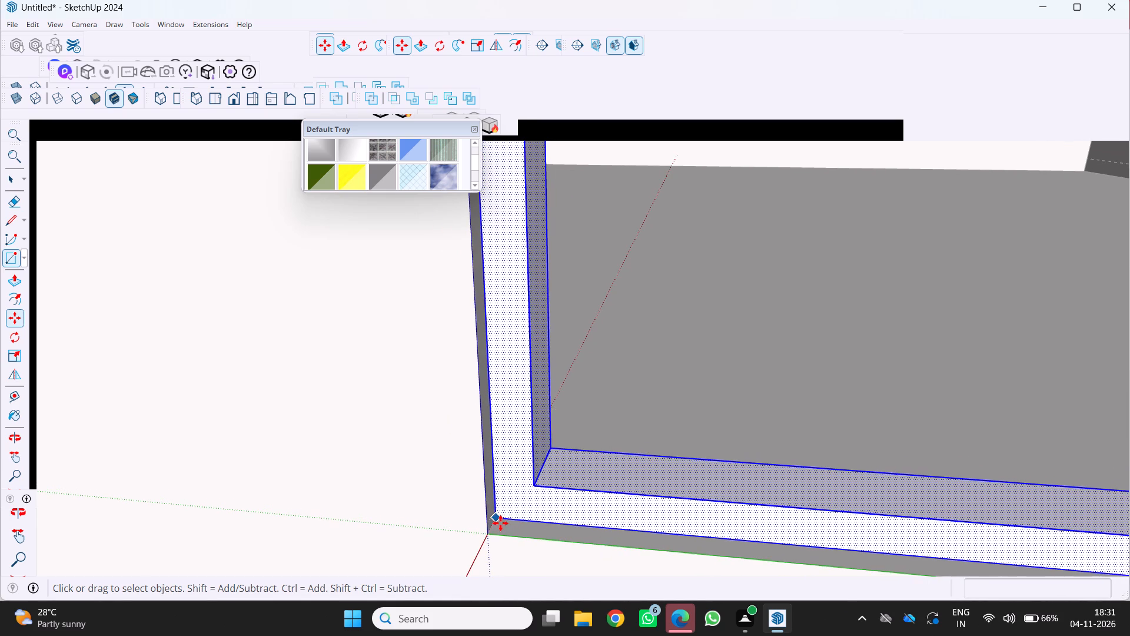
pyautogui.click(500, 523)
# Examine the frame's lower corner near the origin to check how it sits in the opening.
pyautogui.scroll(-11, 512, 552)
pyautogui.moveTo(519, 518); pyautogui.dragTo(345, 575, button='middle')
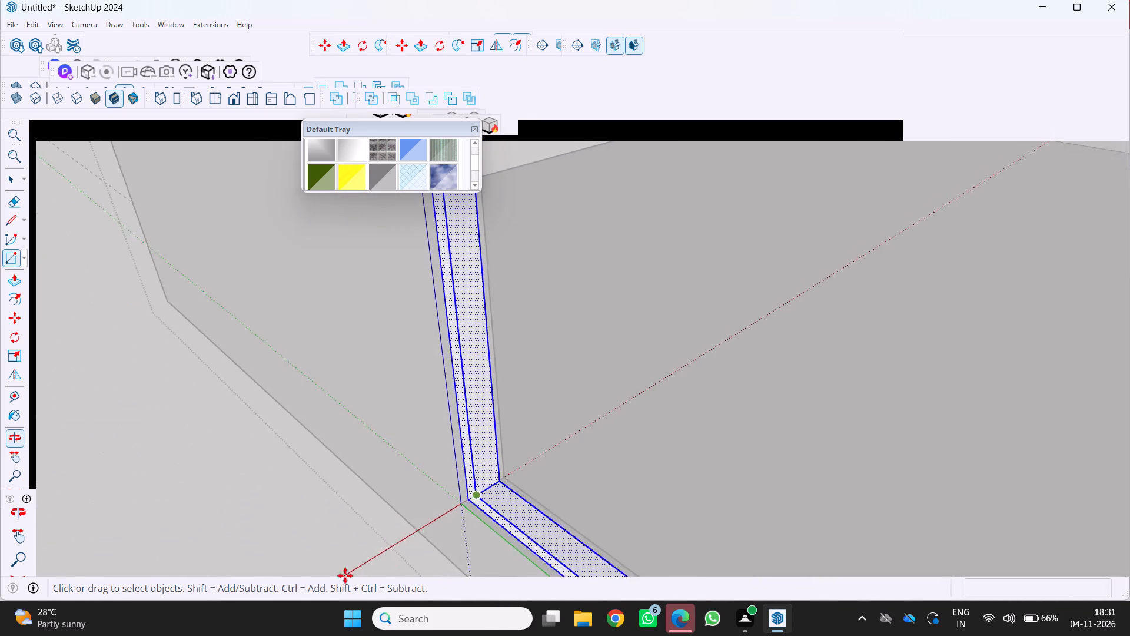
pyautogui.moveTo(345, 575); pyautogui.dragTo(346, 576, button='middle')
pyautogui.scroll(4, 445, 521)
pyautogui.moveTo(390, 542); pyautogui.dragTo(524, 483, button='middle')
pyautogui.moveTo(524, 483); pyautogui.dragTo(487, 492, button='middle')
pyautogui.scroll(-6, 504, 489)
pyautogui.scroll(4, 649, 456)
pyautogui.scroll(-12, 841, 399)
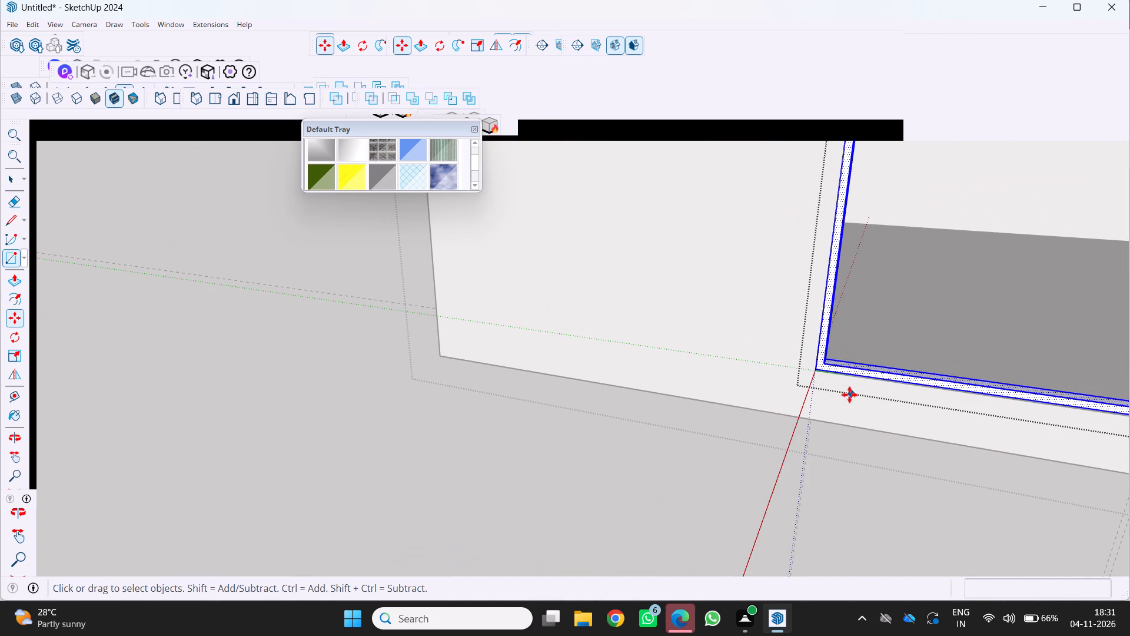
pyautogui.moveTo(845, 395); pyautogui.dragTo(600, 429, button='middle')
pyautogui.scroll(12, 600, 425)
pyautogui.moveTo(576, 393); pyautogui.dragTo(571, 399, button='middle')
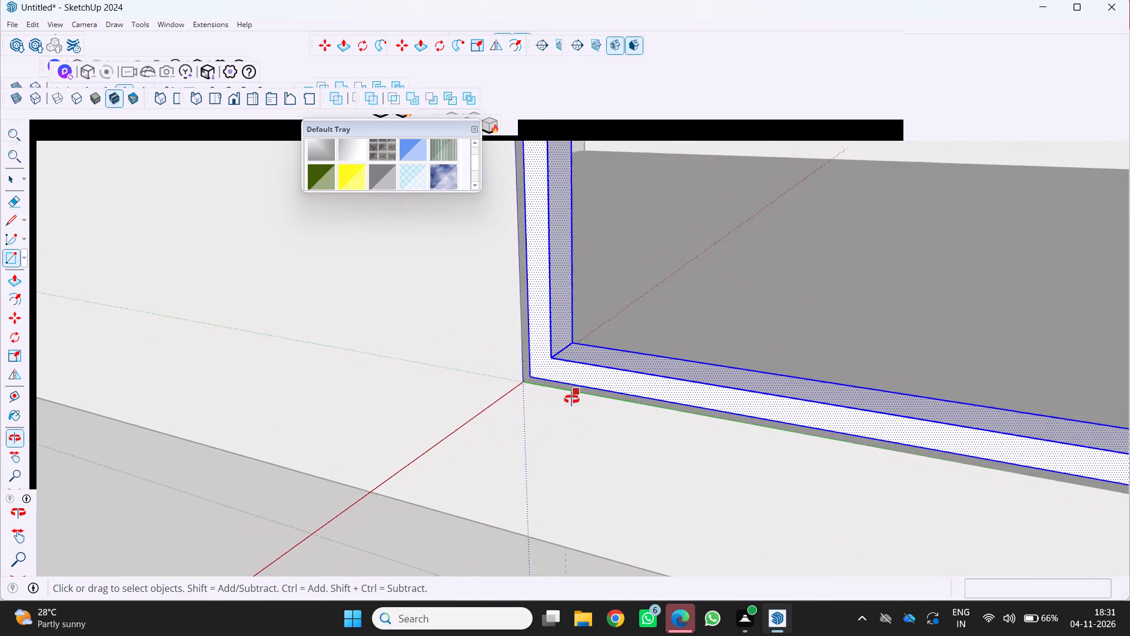
pyautogui.moveTo(571, 399); pyautogui.dragTo(711, 450, button='middle')
pyautogui.scroll(1, 706, 455)
pyautogui.scroll(3, 598, 388)
pyautogui.scroll(-6, 587, 379)
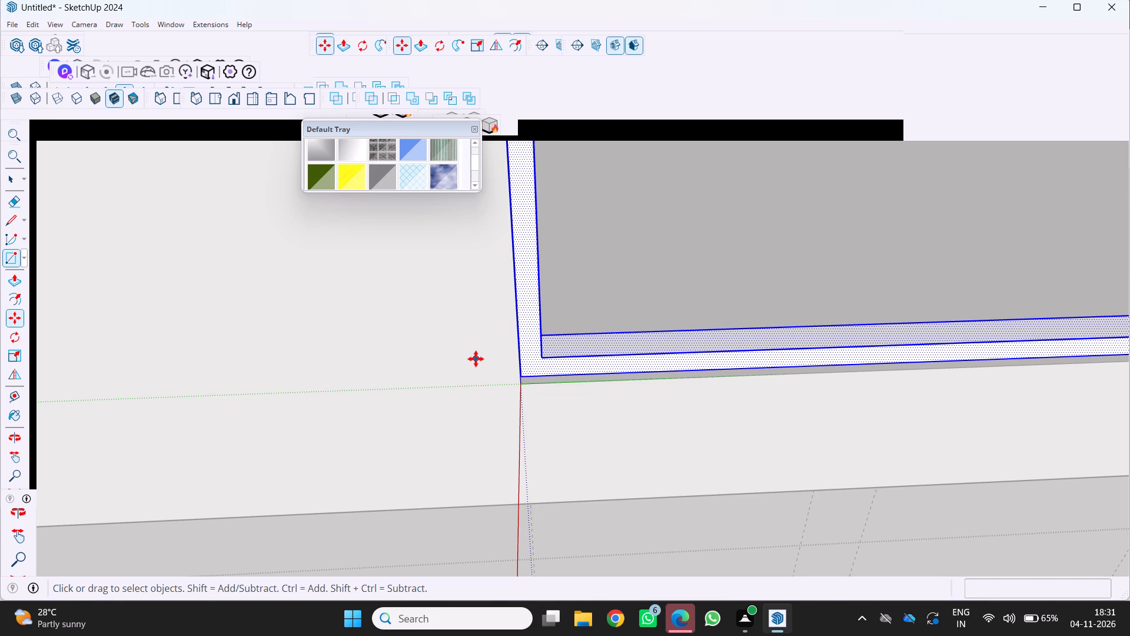
# Examine the whole repositioned frame within the wall opening from above and from the front.
pyautogui.scroll(-17, 461, 341)
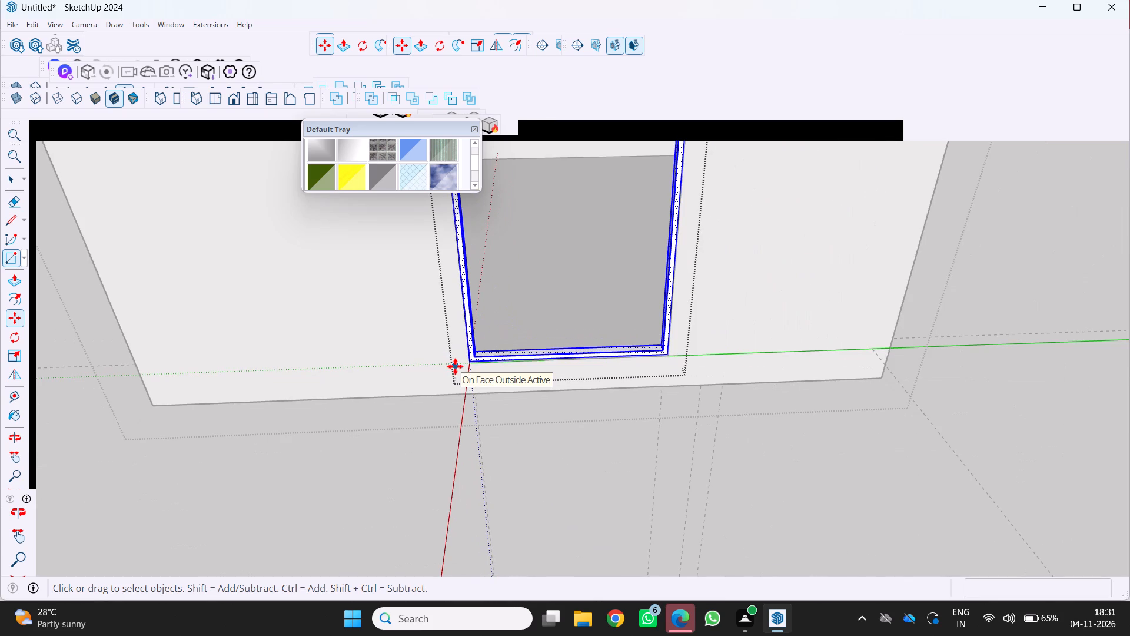
pyautogui.keyDown('shift'); pyautogui.moveTo(456, 366); pyautogui.dragTo(474, 562, button='middle'); pyautogui.keyUp('shift')
pyautogui.keyDown('shift'); pyautogui.middleClick(474, 562); pyautogui.keyUp('shift')
pyautogui.keyDown('shift'); pyautogui.scroll(-3, 474, 562); pyautogui.keyUp('shift')
pyautogui.scroll(3, 531, 449)
pyautogui.moveTo(531, 449); pyautogui.dragTo(531, 429, button='middle')
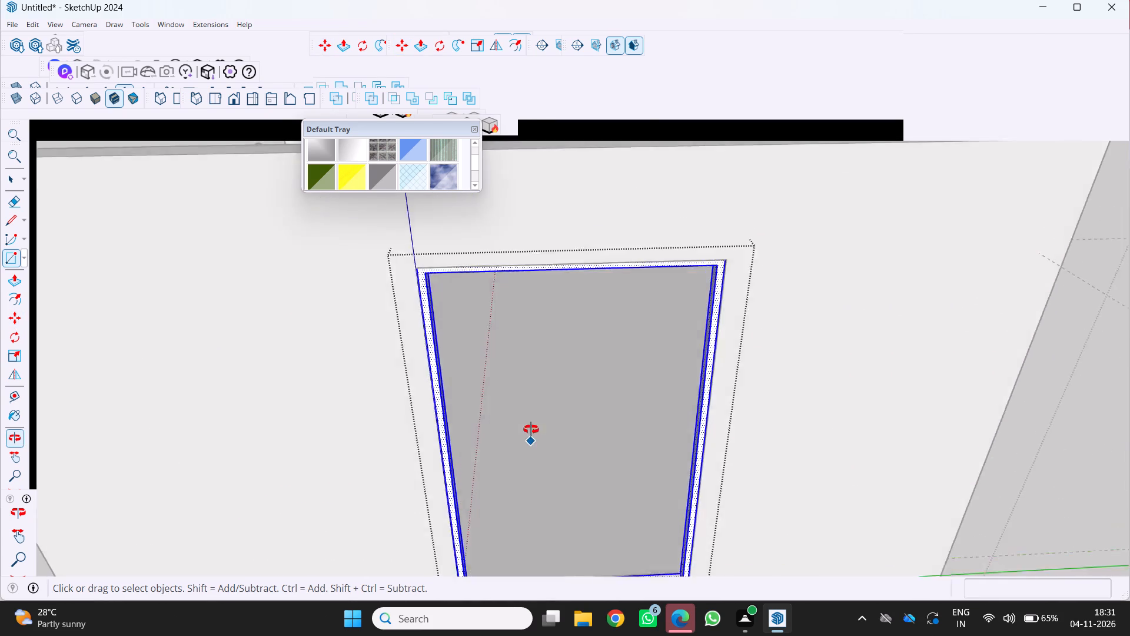
pyautogui.moveTo(531, 429); pyautogui.dragTo(533, 401, button='middle')
pyautogui.middleClick(533, 401)
pyautogui.scroll(-5, 533, 401)
pyautogui.scroll(2, 524, 400)
pyautogui.moveTo(524, 398); pyautogui.dragTo(524, 406, button='middle')
pyautogui.moveTo(525, 409); pyautogui.dragTo(529, 442, button='middle')
pyautogui.scroll(-5, 529, 442)
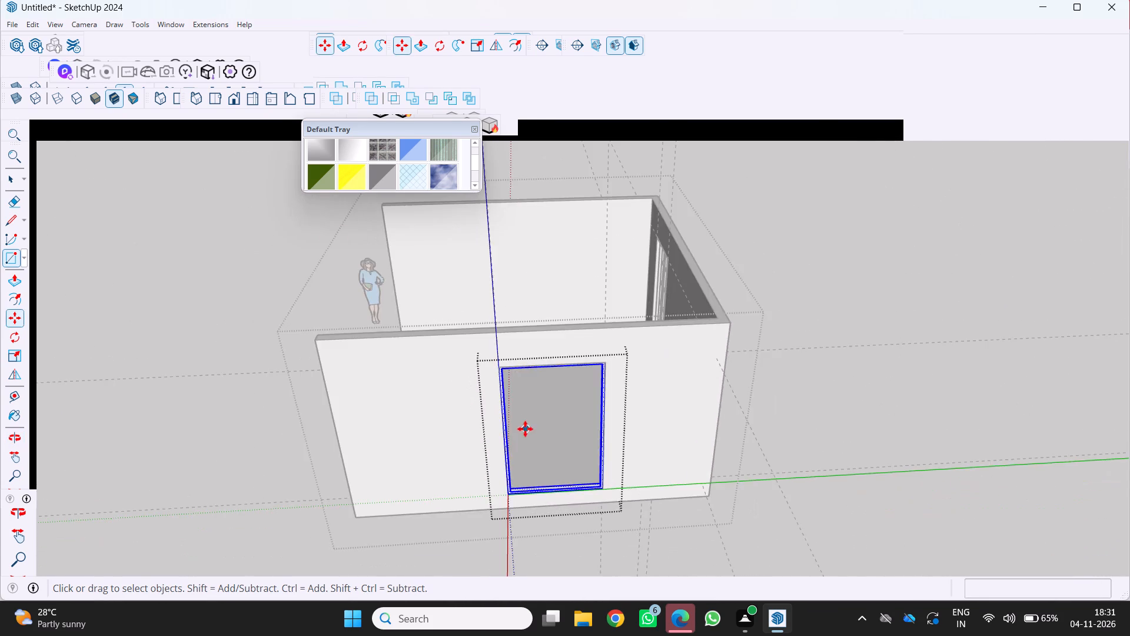
pyautogui.moveTo(521, 425); pyautogui.dragTo(510, 321, button='middle')
pyautogui.scroll(6, 490, 302)
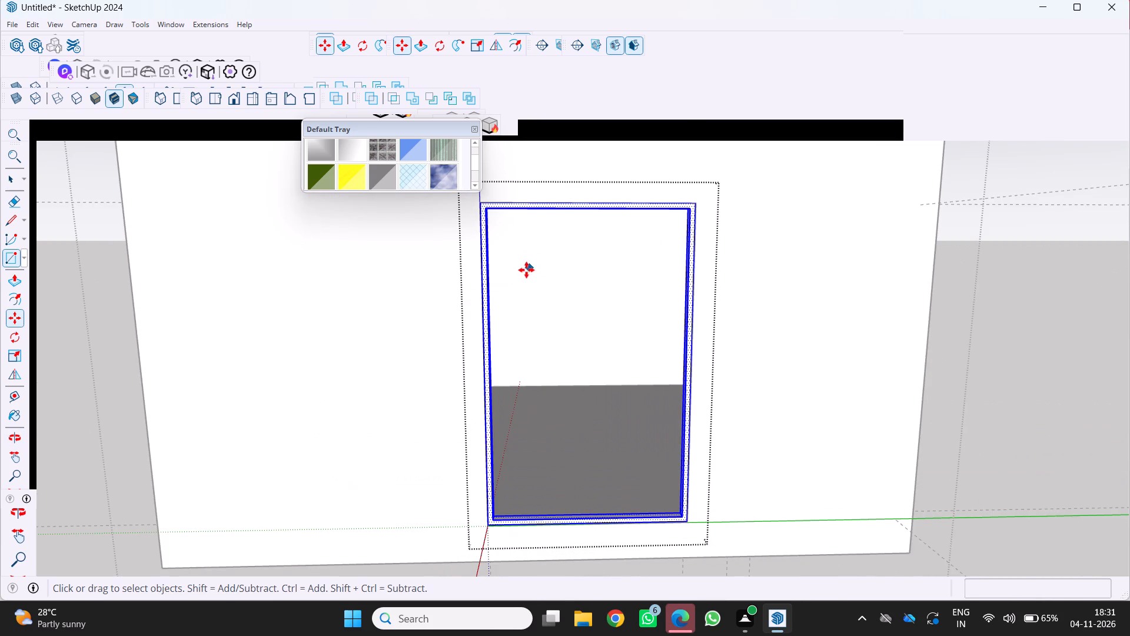
# Draw a rectangle across the recessed frame's opening, from its inner upper-left corner to the opposite inner lower corner.
pyautogui.press('r')
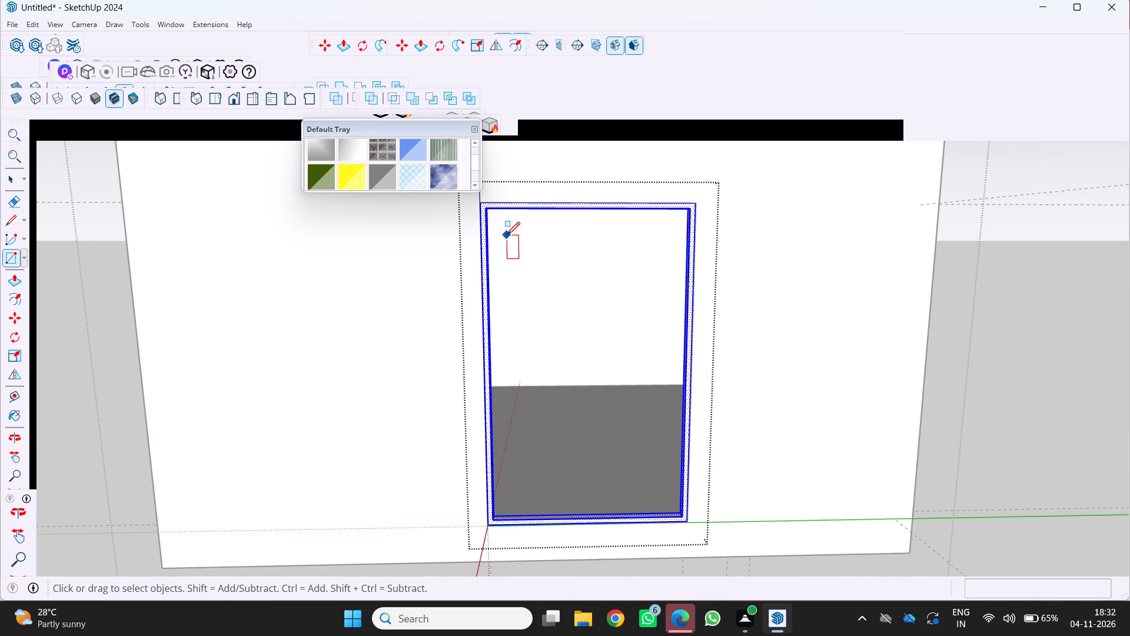
pyautogui.press('space')
pyautogui.scroll(-5, 503, 234)
pyautogui.click(59, 378)
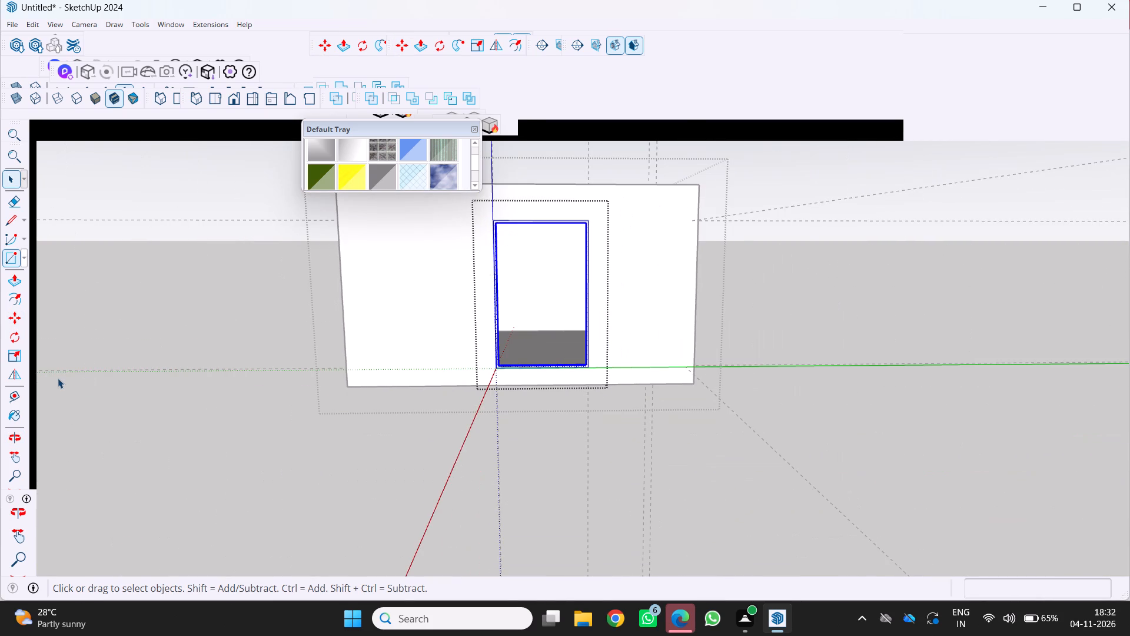
pyautogui.scroll(5, 544, 239)
pyautogui.press('r')
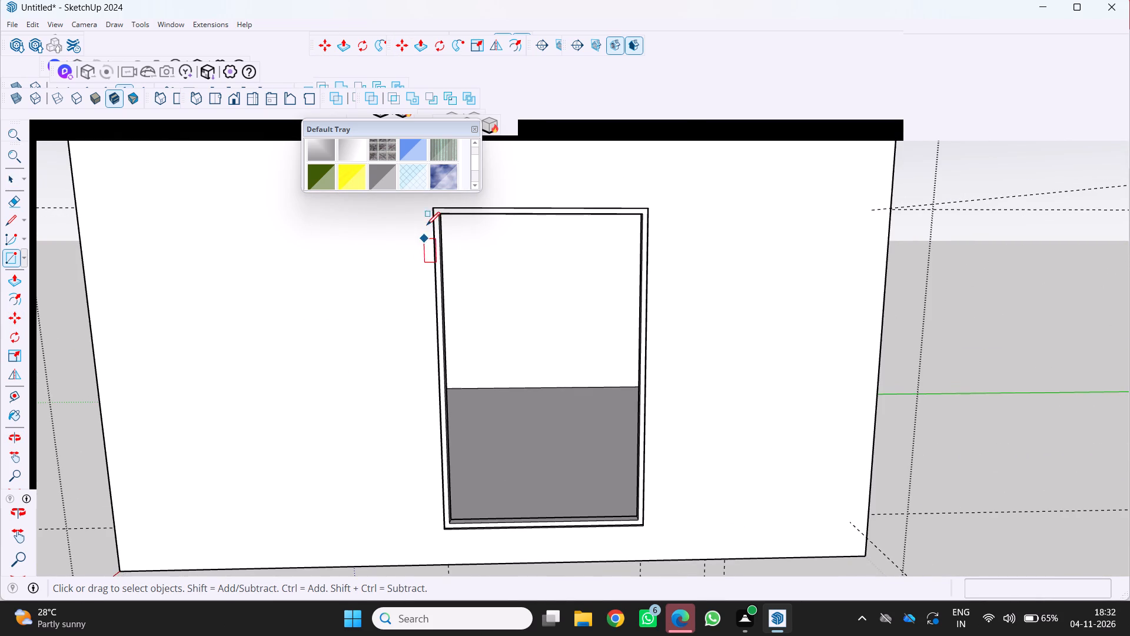
pyautogui.scroll(7, 434, 216)
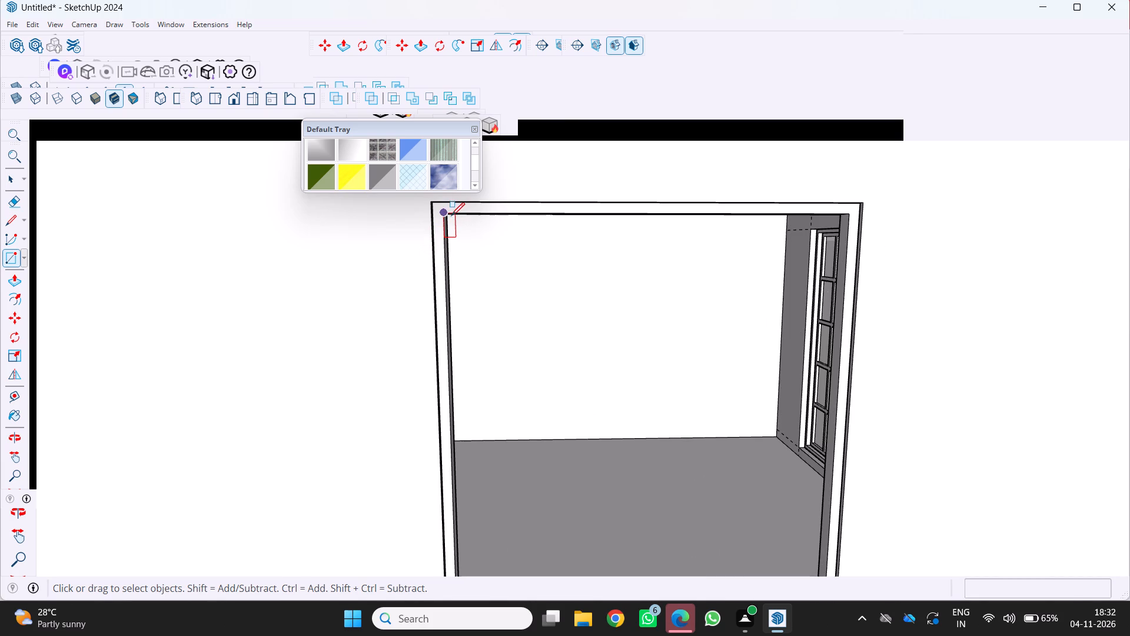
pyautogui.click(443, 213)
pyautogui.scroll(-10, 446, 213)
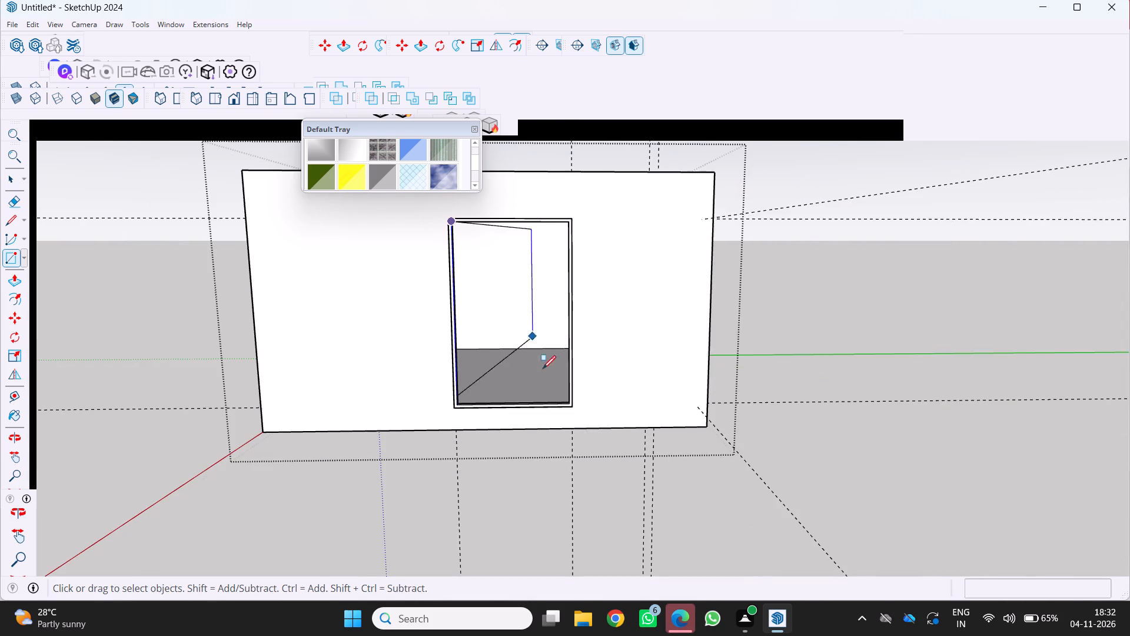
pyautogui.scroll(8, 586, 434)
pyautogui.scroll(4, 553, 376)
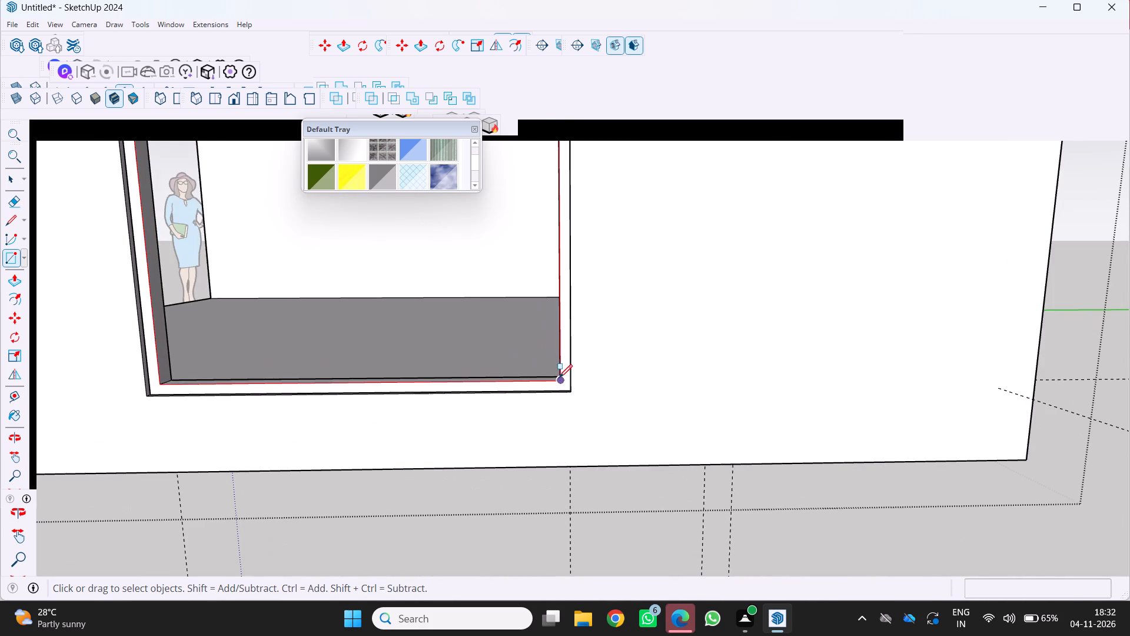
pyautogui.click(560, 378)
pyautogui.scroll(-19, 563, 383)
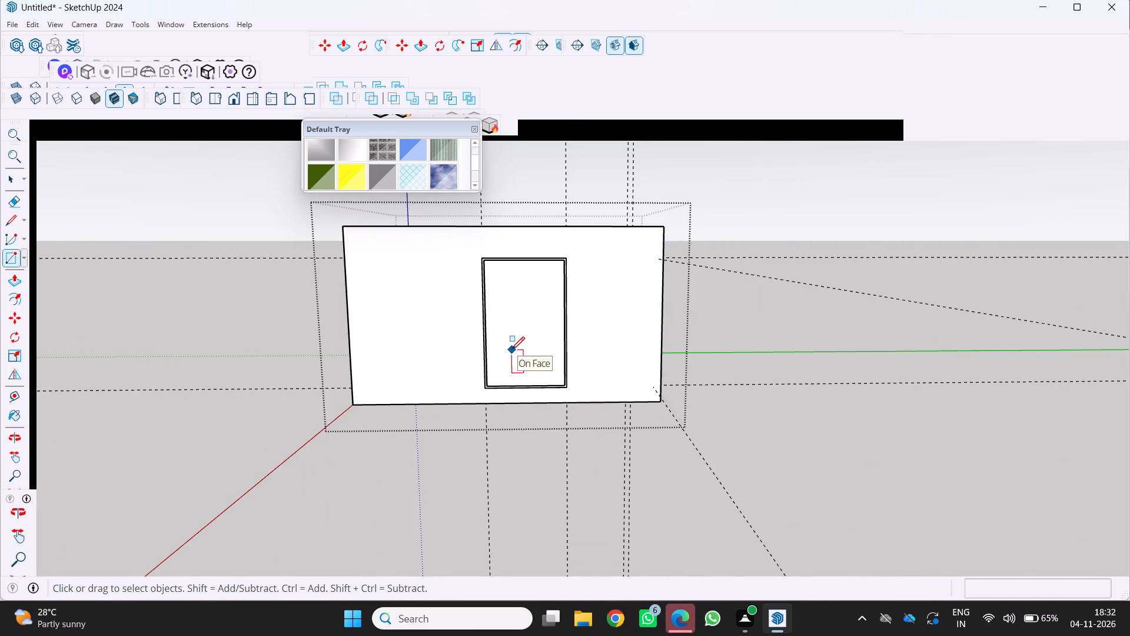
# Select the new rectangular face together with its bounding edges and make them a group.
pyautogui.press('space')
pyautogui.click(515, 344)
pyautogui.rightClick(515, 344)
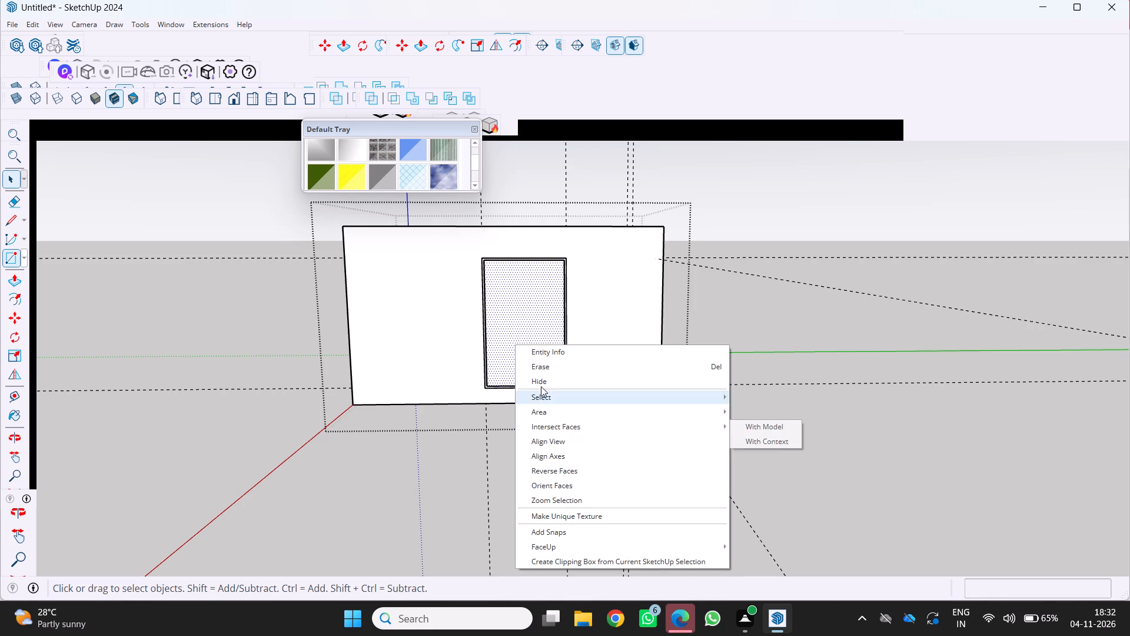
pyautogui.press('space')
pyautogui.press('space')
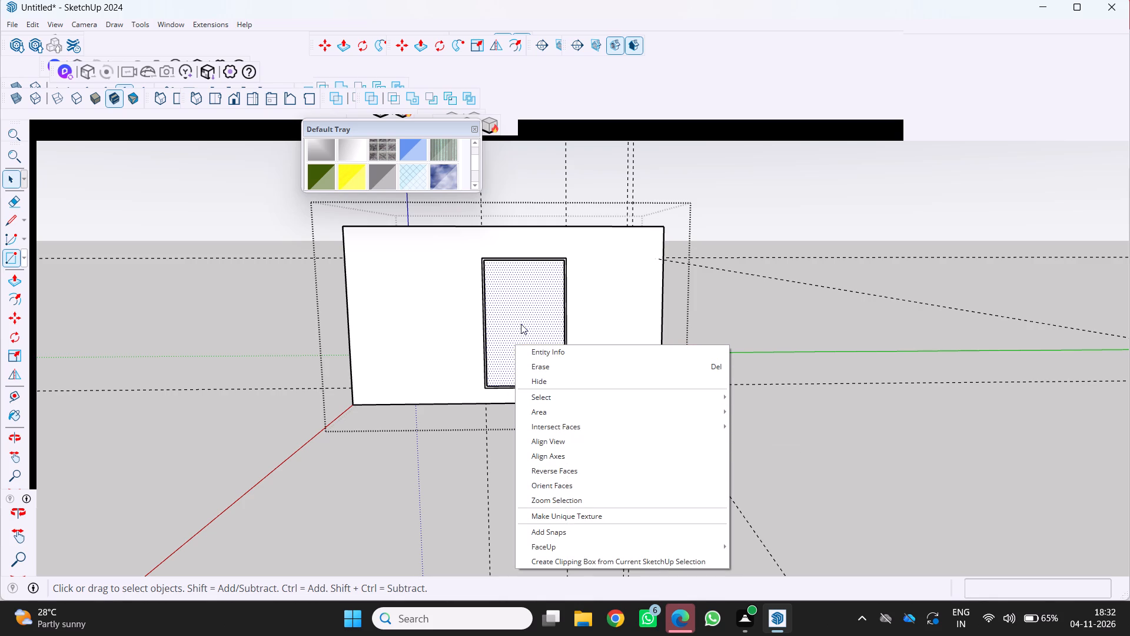
pyautogui.press('space')
pyautogui.tripleClick(521, 324)
pyautogui.click(521, 324)
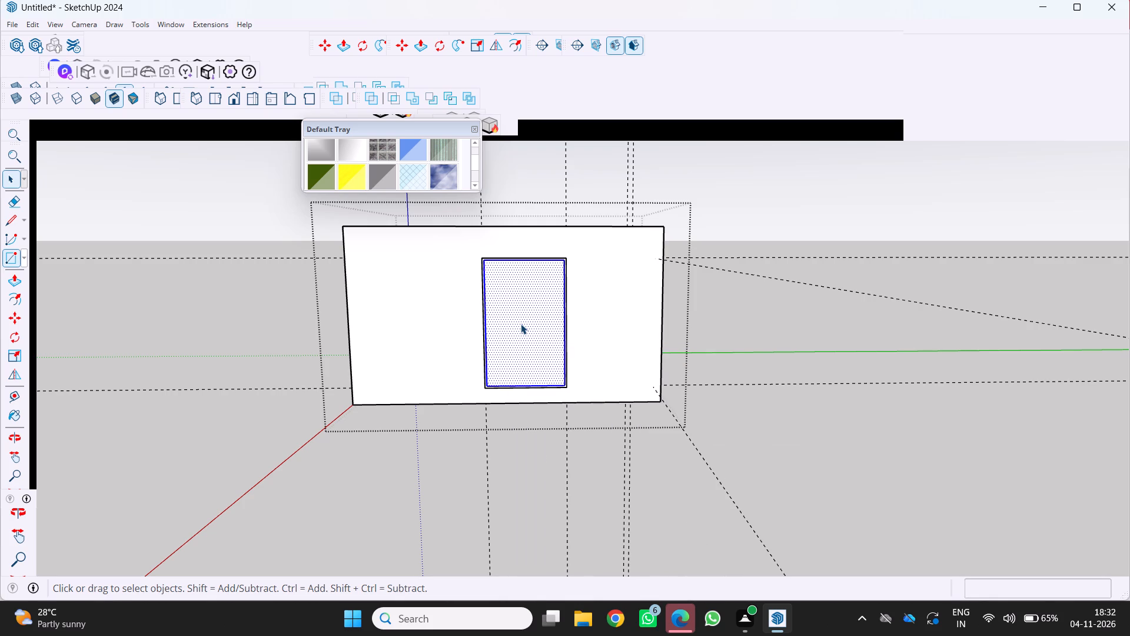
pyautogui.rightClick(521, 324)
pyautogui.click(550, 431)
pyautogui.moveTo(517, 362); pyautogui.dragTo(530, 391, button='middle')
pyautogui.scroll(-2, 530, 391)
pyautogui.scroll(4, 500, 373)
# Open the panel group for editing and offset its face inward by 2.
pyautogui.press('f')
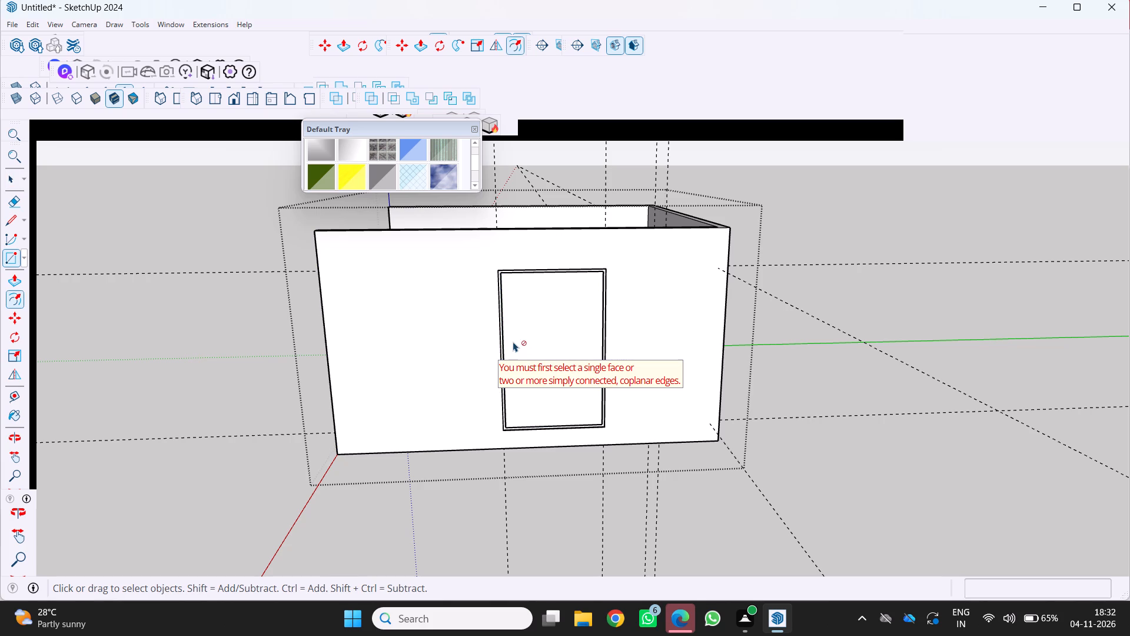
pyautogui.press('space')
pyautogui.doubleClick(514, 341)
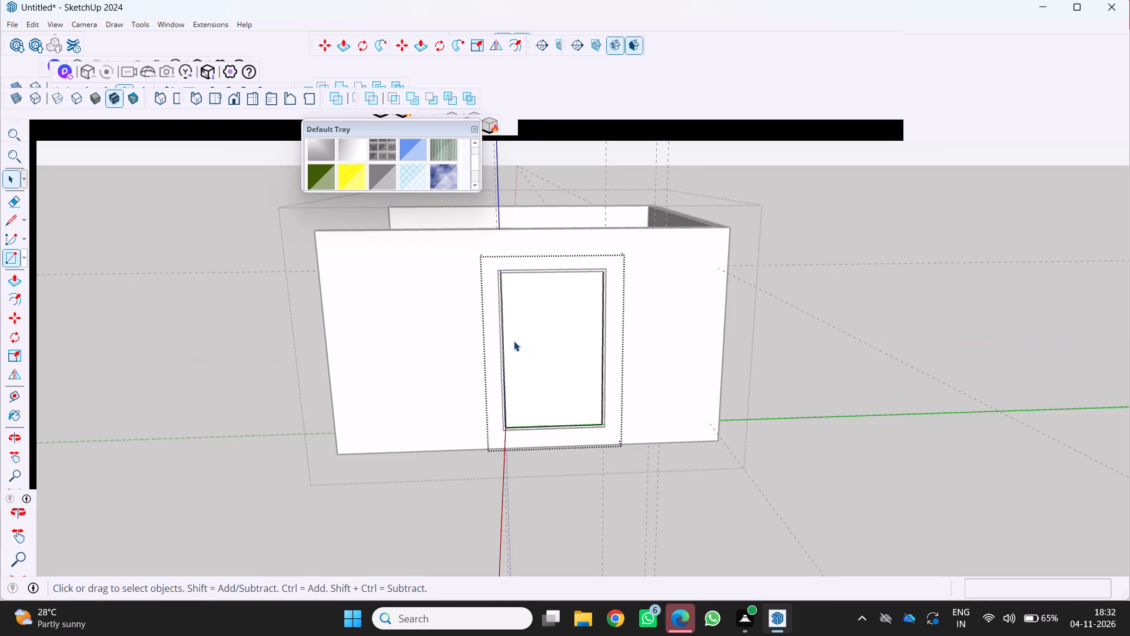
pyautogui.click(514, 341)
pyautogui.click(504, 336)
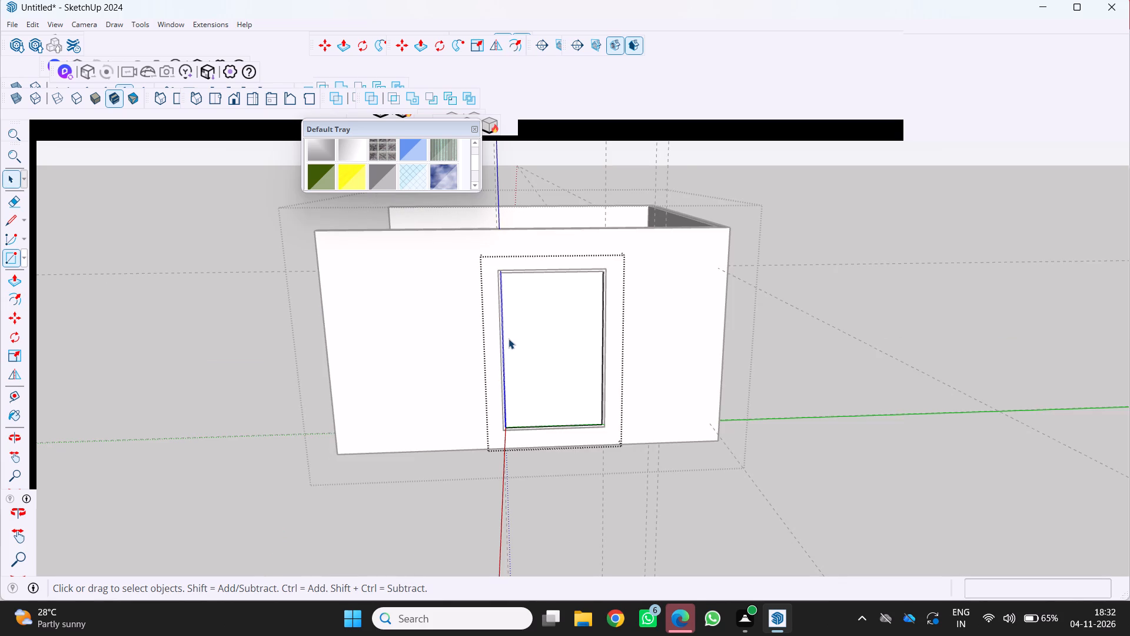
pyautogui.press('space')
pyautogui.press('space')
pyautogui.click(519, 344)
pyautogui.scroll(3, 514, 344)
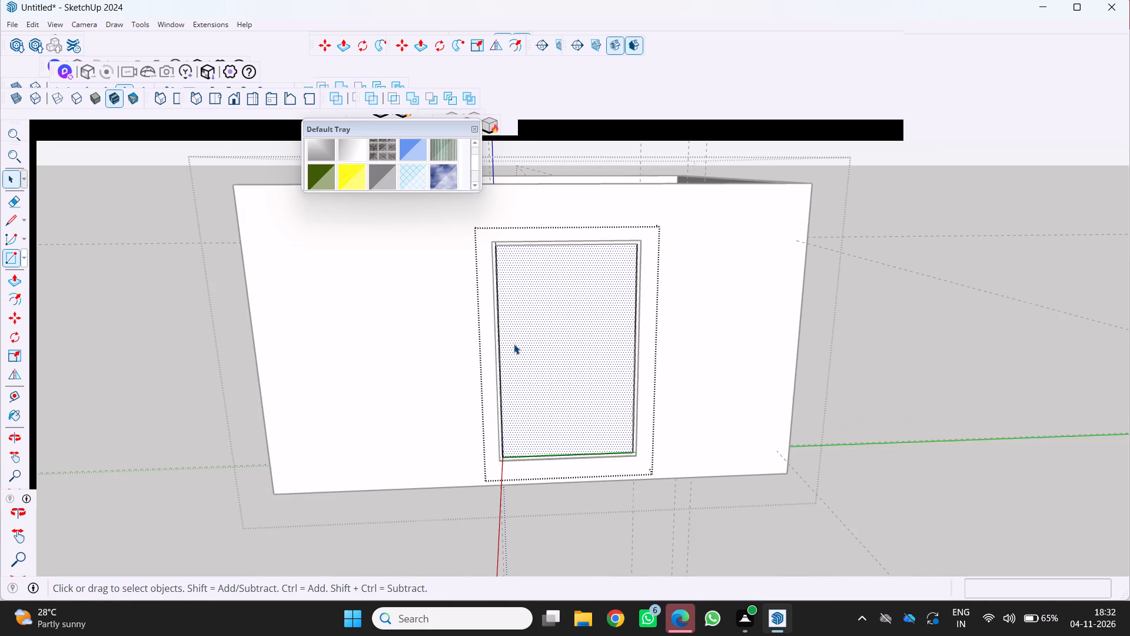
pyautogui.press('f')
pyautogui.click(506, 334)
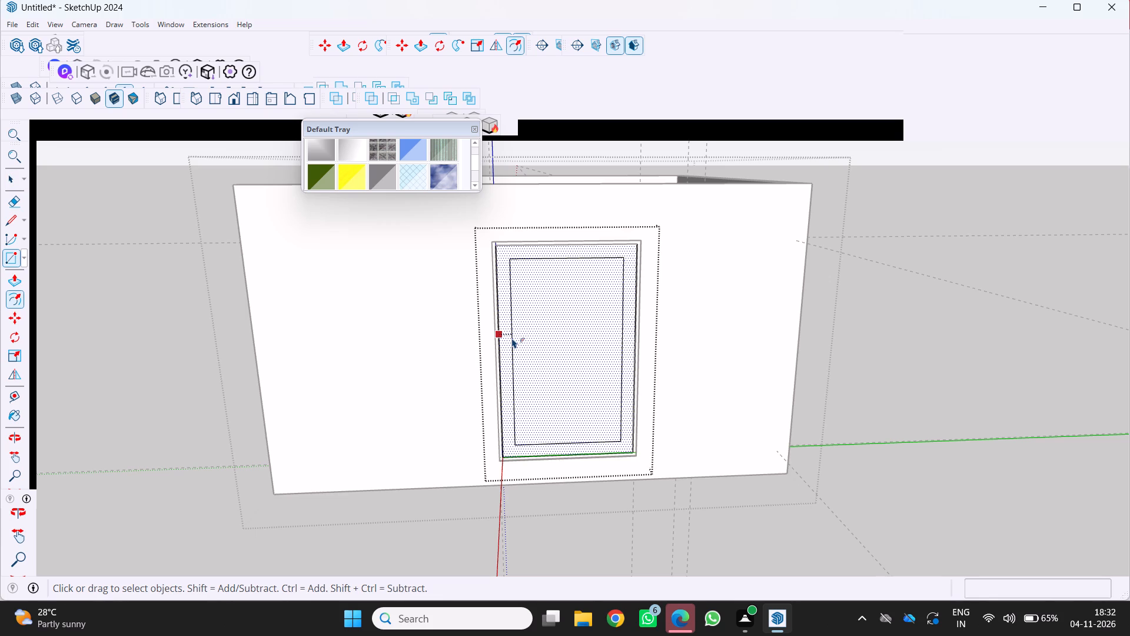
pyautogui.press('2')
pyautogui.press('Return')
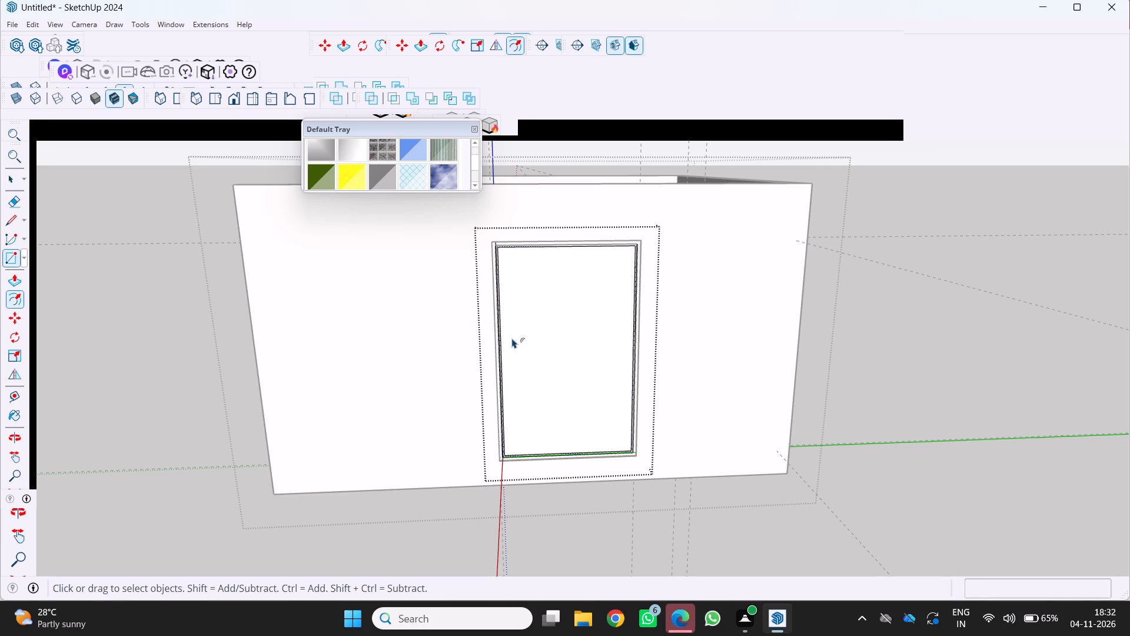
# Copy the offset border's left vertical edge onto its opposite vertical edge and divide the span into 4 equal columns.
pyautogui.scroll(7, 426, 250)
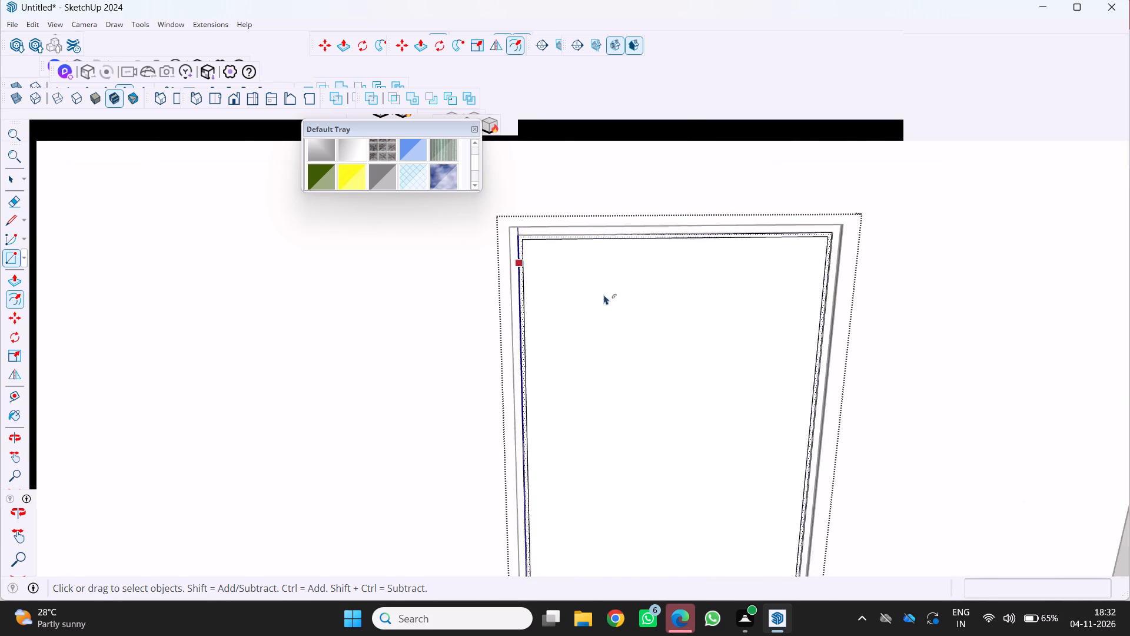
pyautogui.scroll(6, 604, 294)
pyautogui.scroll(-5, 522, 253)
pyautogui.scroll(4, 486, 244)
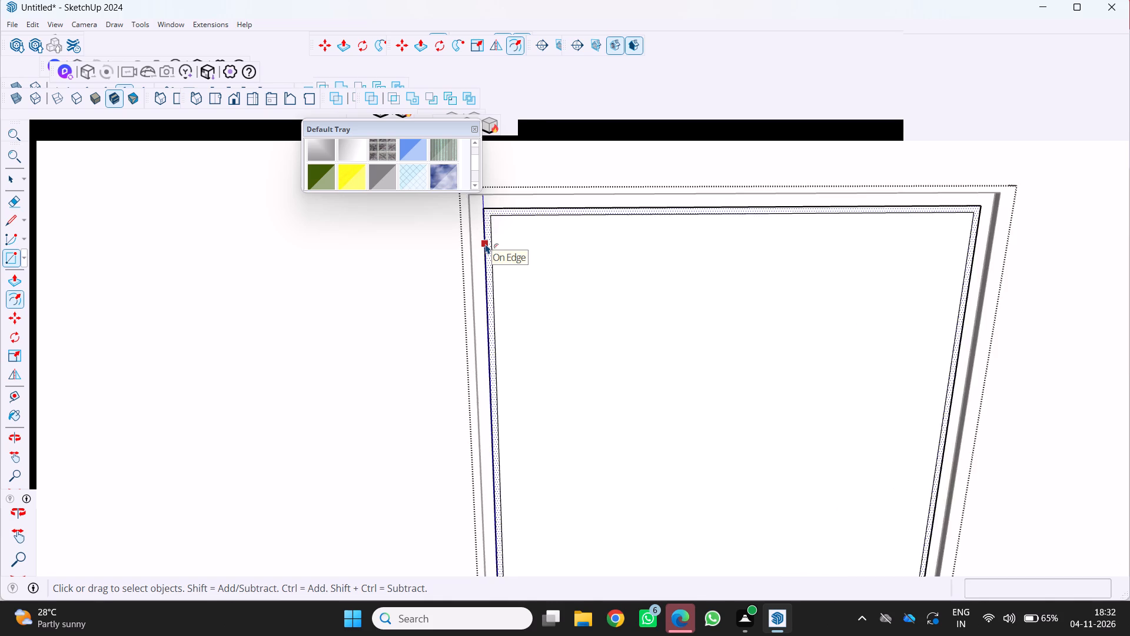
pyautogui.scroll(-5, 486, 244)
pyautogui.scroll(4, 486, 247)
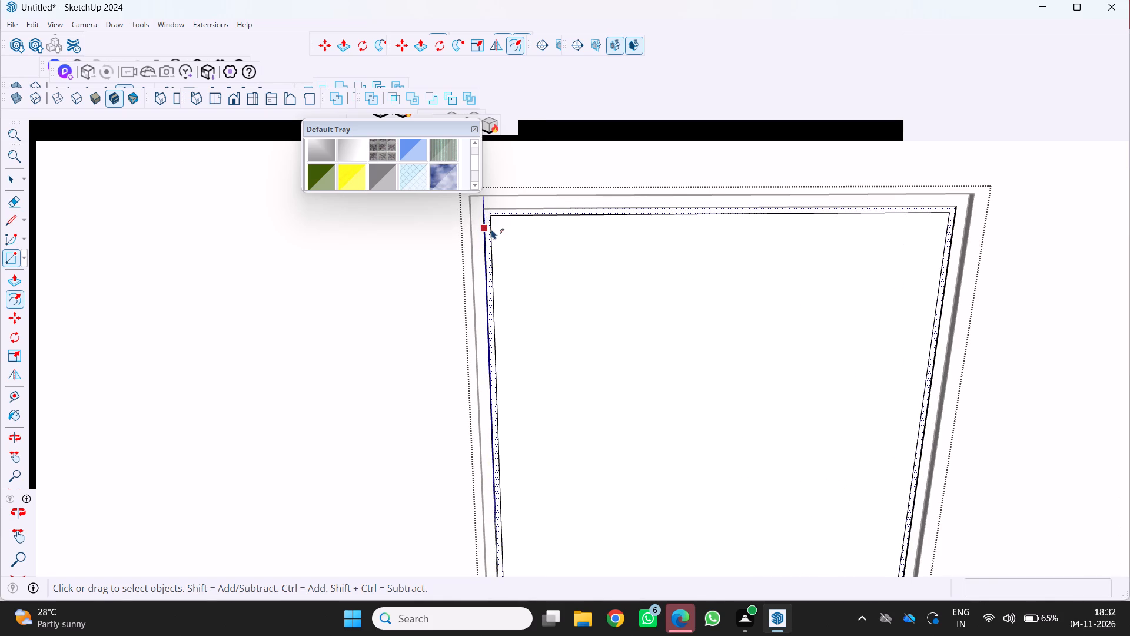
pyautogui.press('space')
pyautogui.press('space')
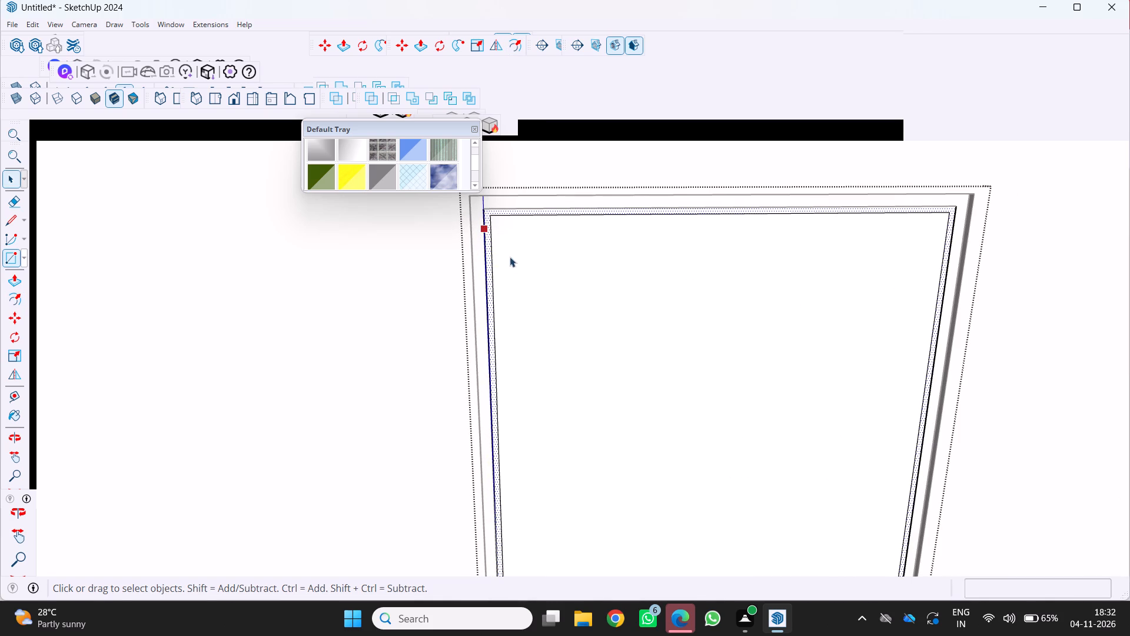
pyautogui.click(491, 231)
pyautogui.press('m')
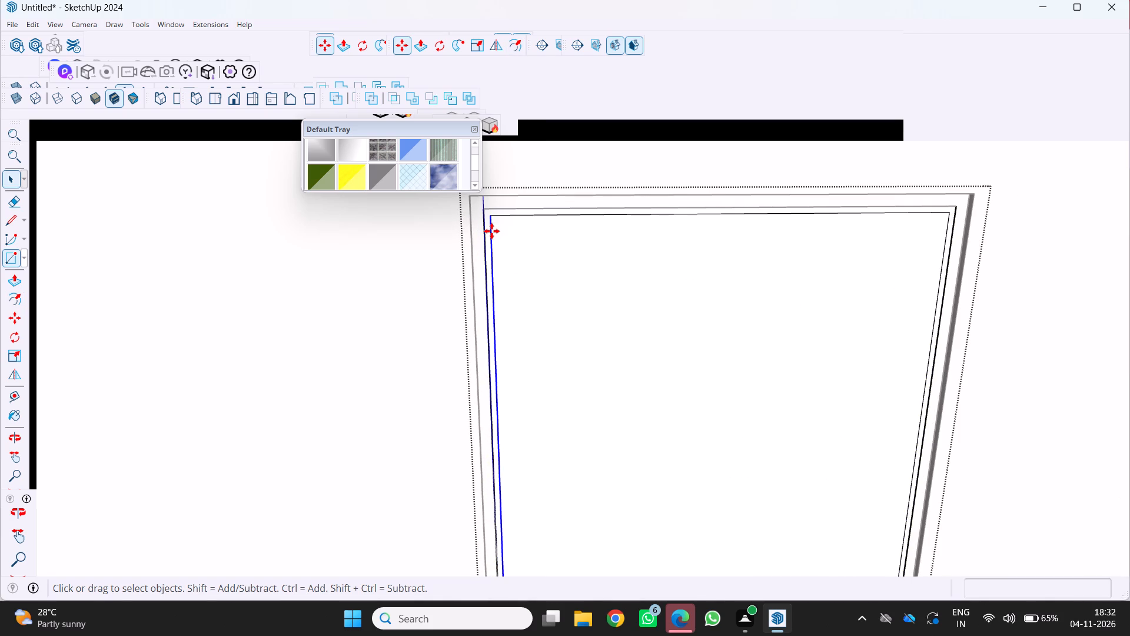
pyautogui.click(491, 220)
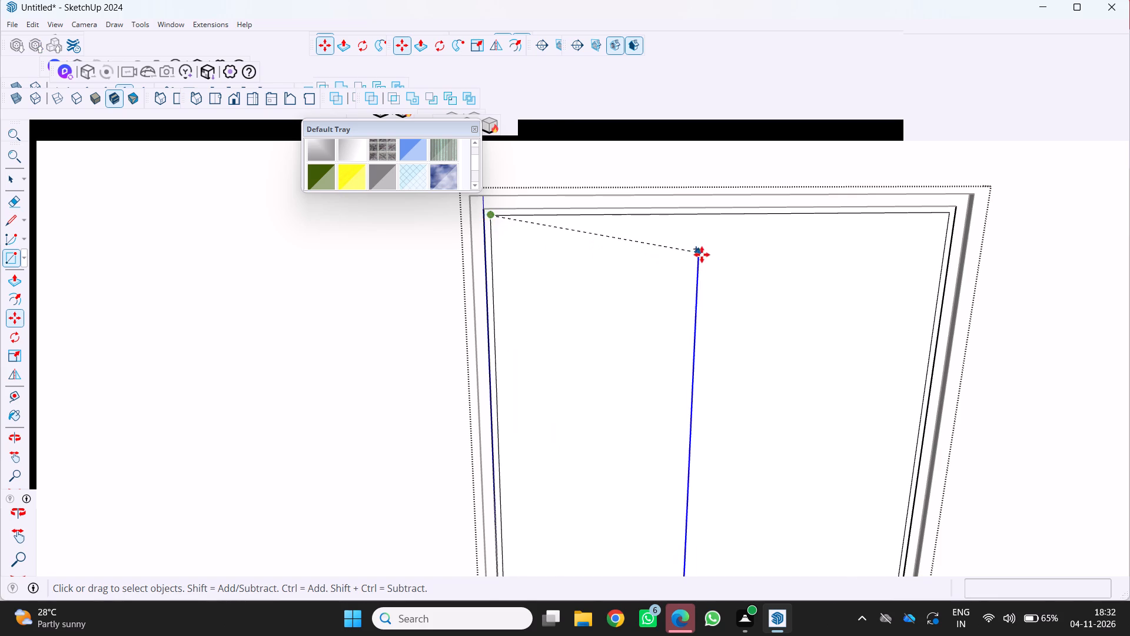
pyautogui.scroll(-4, 703, 256)
pyautogui.scroll(9, 855, 230)
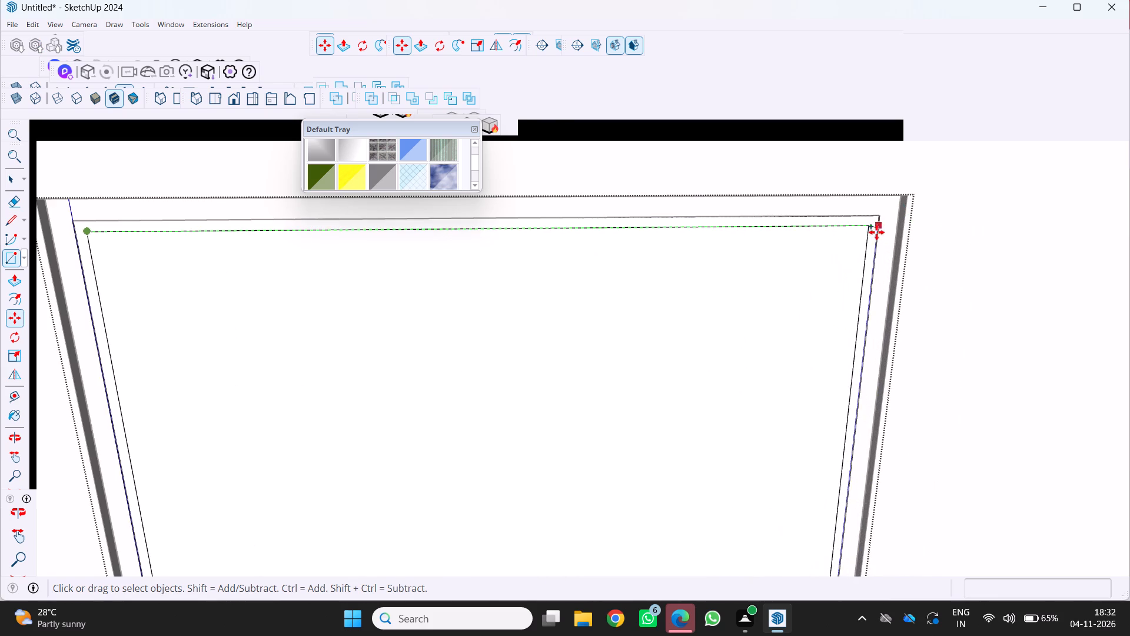
pyautogui.scroll(3, 860, 233)
pyautogui.click(871, 226)
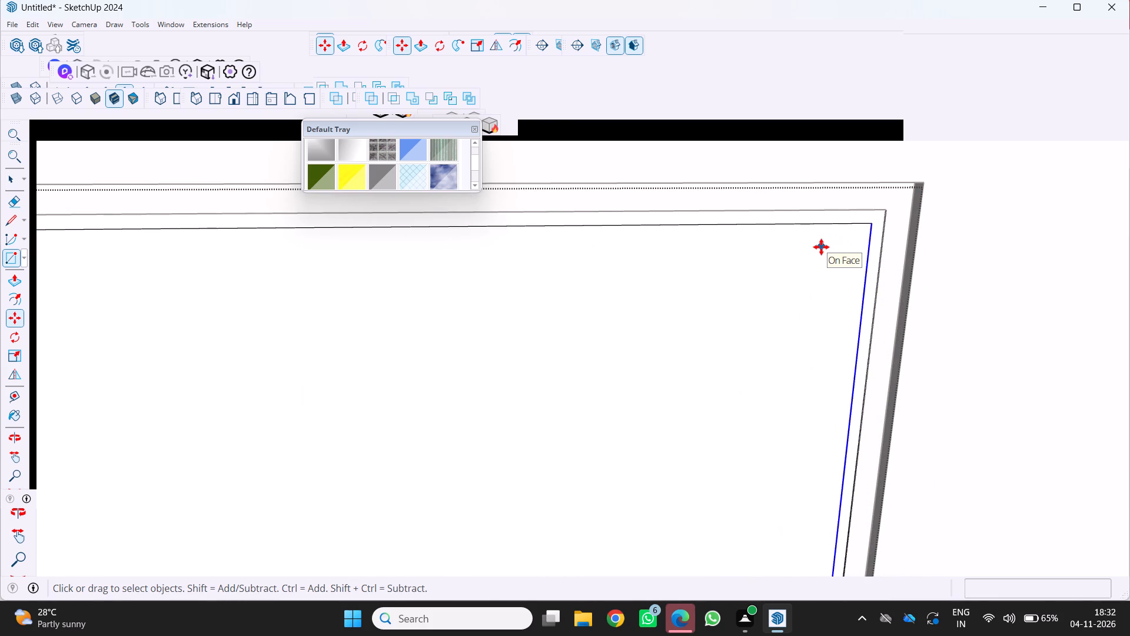
pyautogui.write('4/')
pyautogui.press('Return')
# Examine the divided panel within the wall from the front and at an angle.
pyautogui.scroll(-7, 800, 243)
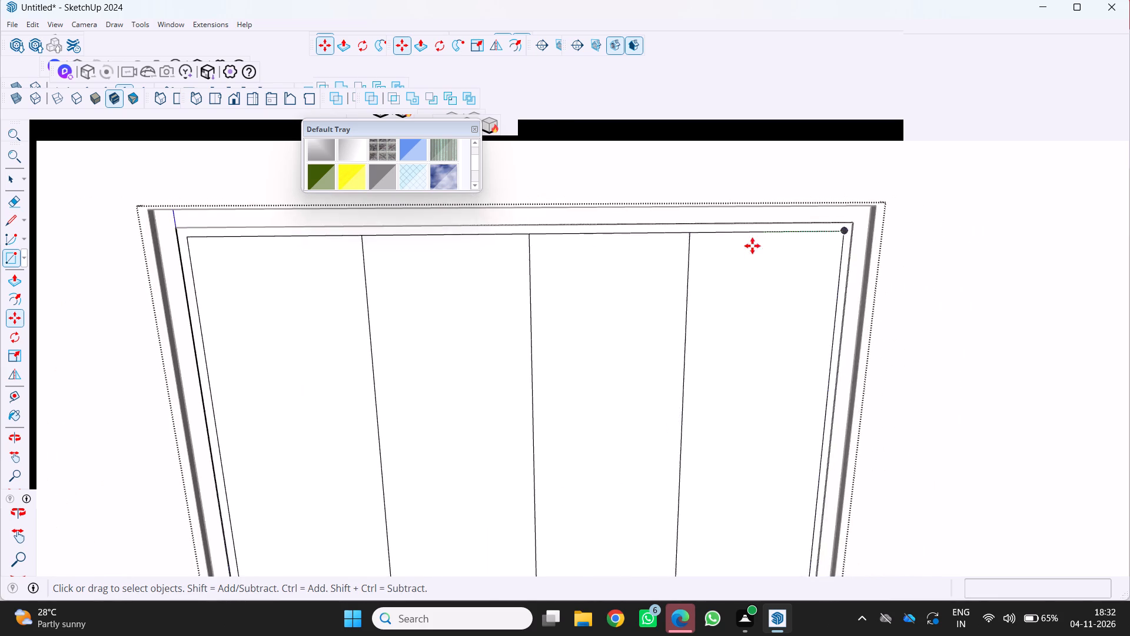
pyautogui.scroll(-4, 752, 246)
pyautogui.scroll(-6, 639, 330)
pyautogui.moveTo(591, 317); pyautogui.dragTo(551, 257, button='middle')
pyautogui.scroll(1, 590, 314)
pyautogui.scroll(-7, 504, 322)
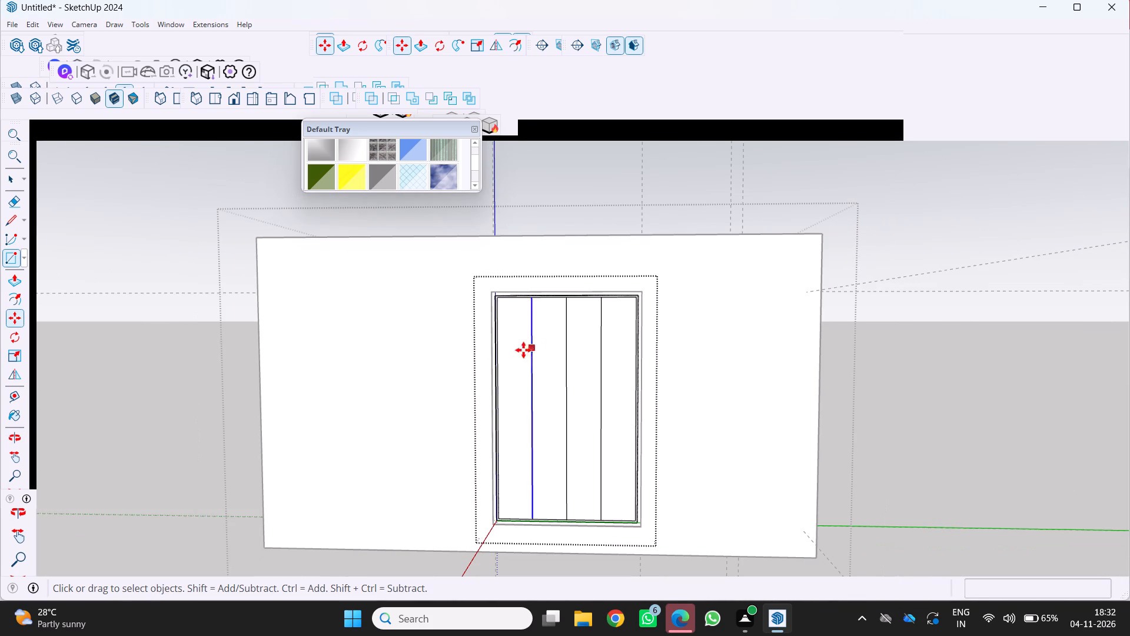
pyautogui.scroll(4, 513, 376)
pyautogui.moveTo(497, 379); pyautogui.dragTo(425, 380, button='middle')
pyautogui.scroll(-5, 438, 376)
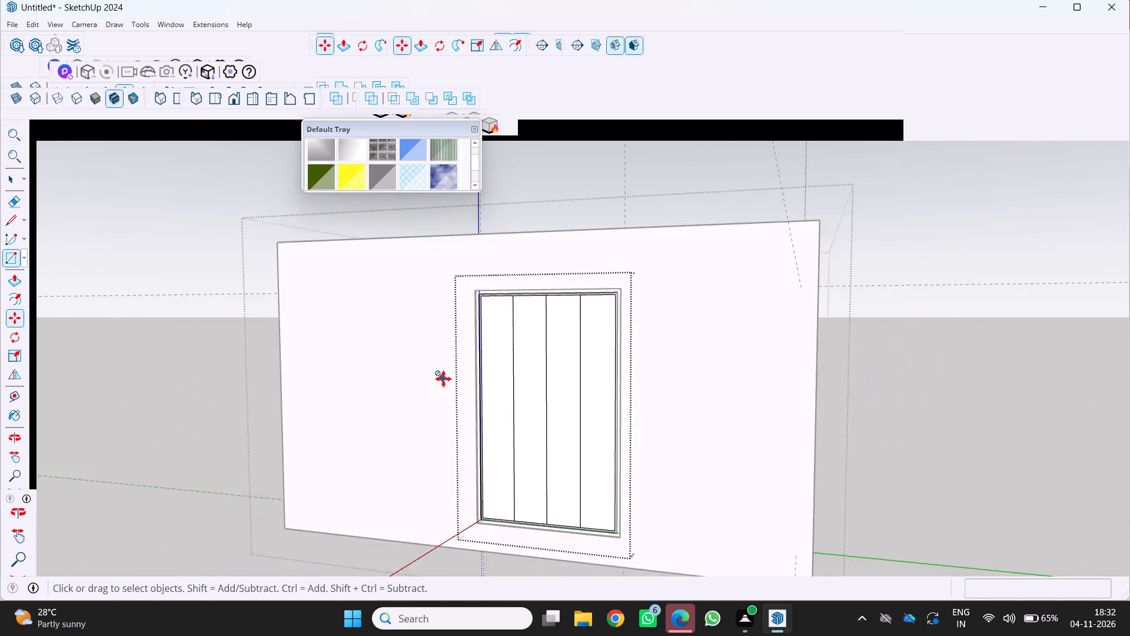
pyautogui.scroll(3, 481, 394)
pyautogui.moveTo(508, 413); pyautogui.dragTo(522, 428, button='middle')
pyautogui.middleClick(522, 428)
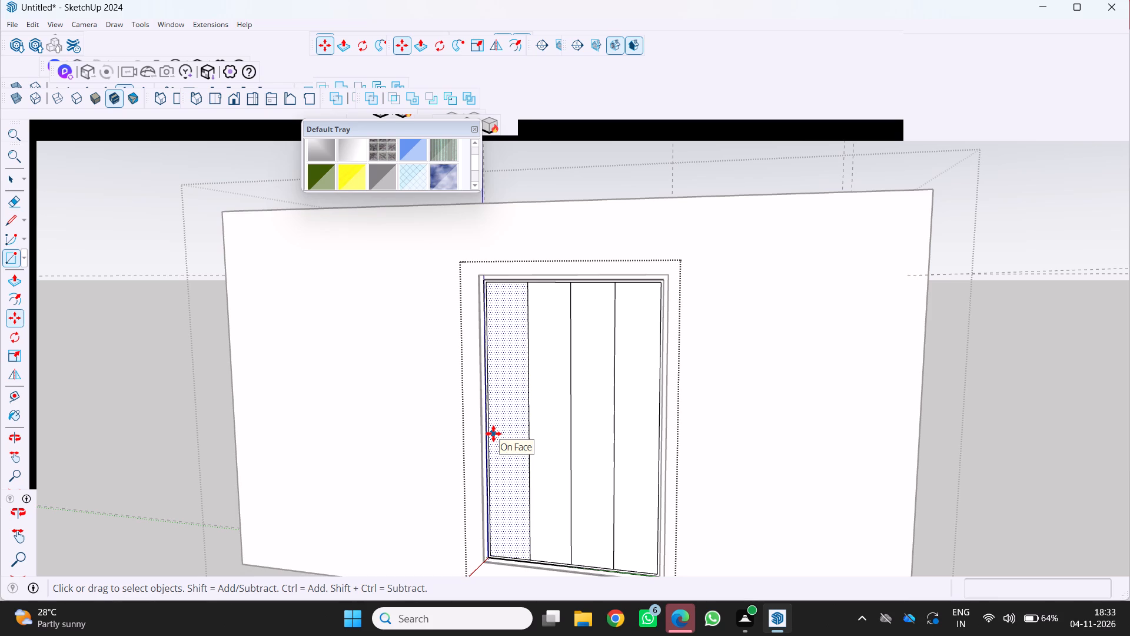
# Copy the four top edge segments of the inner border onto its bottom edge and divide the span into 5 equal rows.
pyautogui.scroll(4, 542, 320)
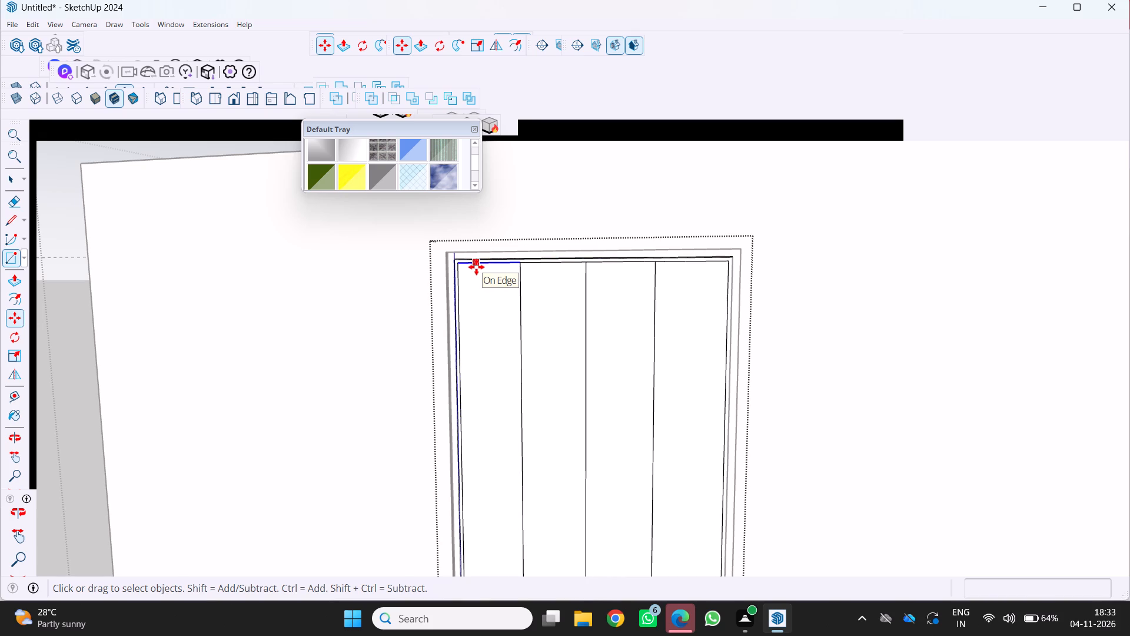
pyautogui.press('space')
pyautogui.scroll(2, 485, 276)
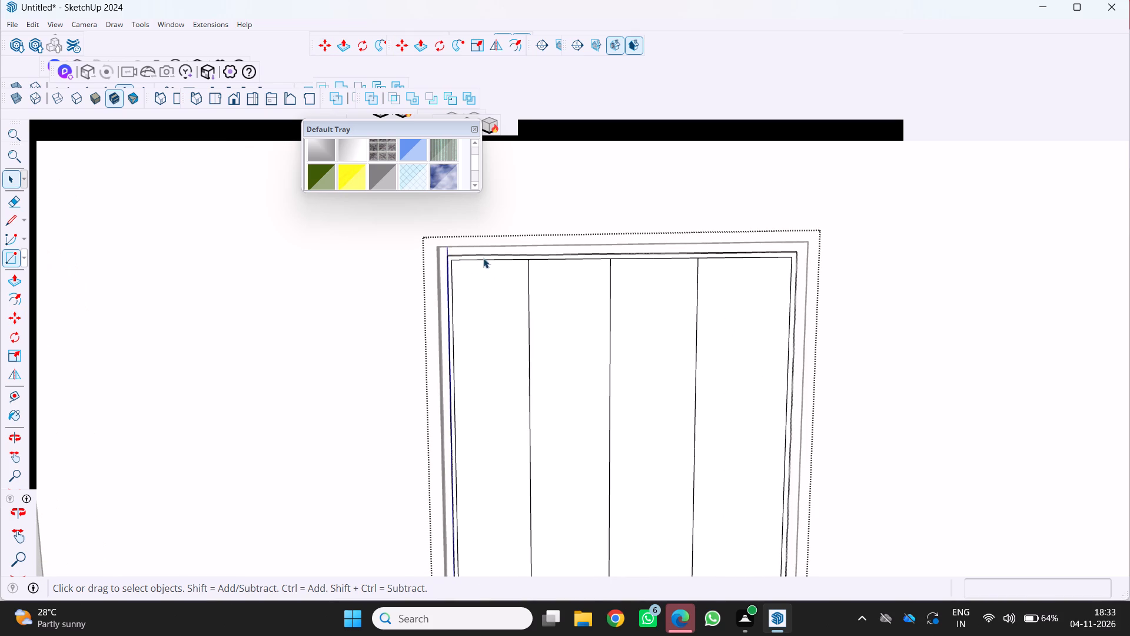
pyautogui.click(483, 258)
pyautogui.keyDown('shift'); pyautogui.click(558, 259); pyautogui.keyUp('shift')
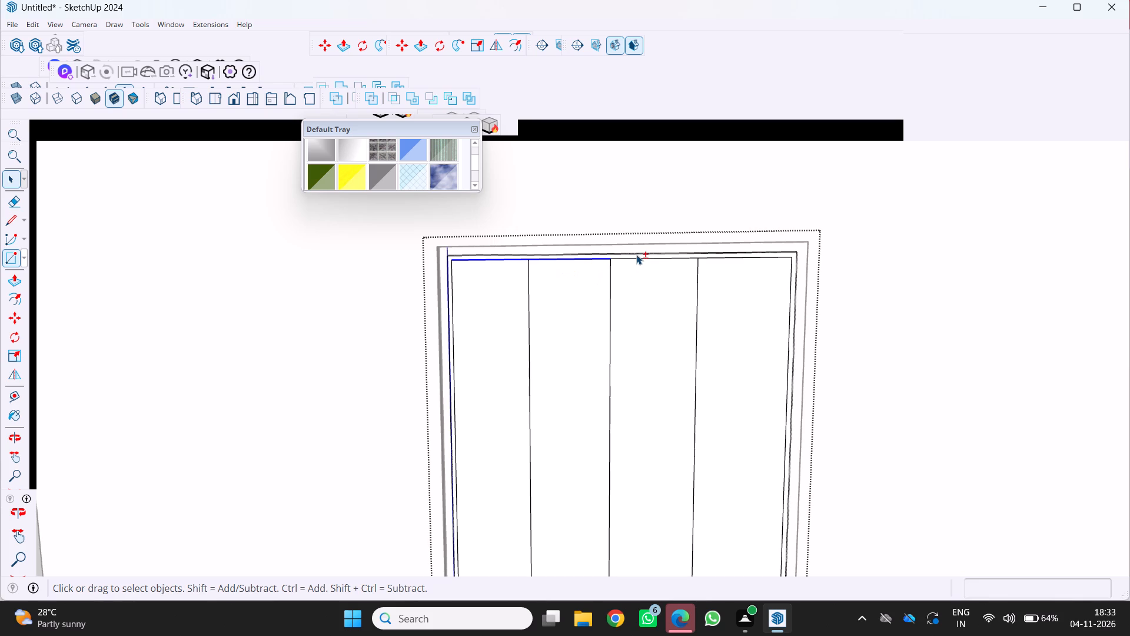
pyautogui.keyDown('shift'); pyautogui.click(627, 259); pyautogui.keyUp('shift')
pyautogui.keyDown('shift'); pyautogui.moveTo(713, 257); pyautogui.dragTo(704, 257); pyautogui.keyUp('shift')
pyautogui.scroll(-5, 678, 257)
pyautogui.press('m')
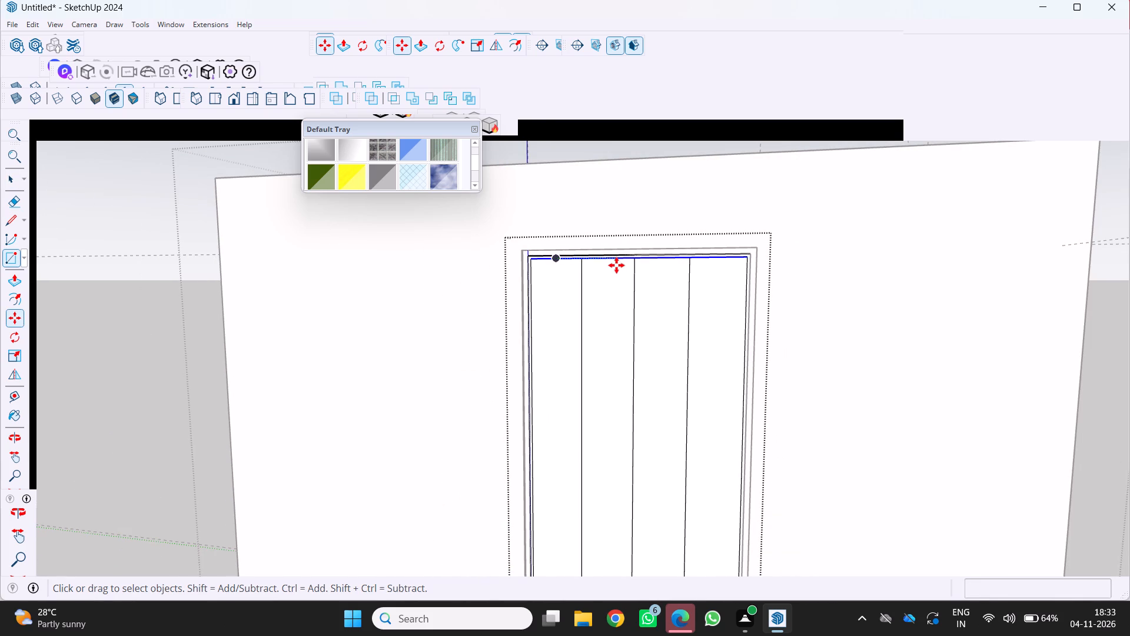
pyautogui.scroll(13, 524, 259)
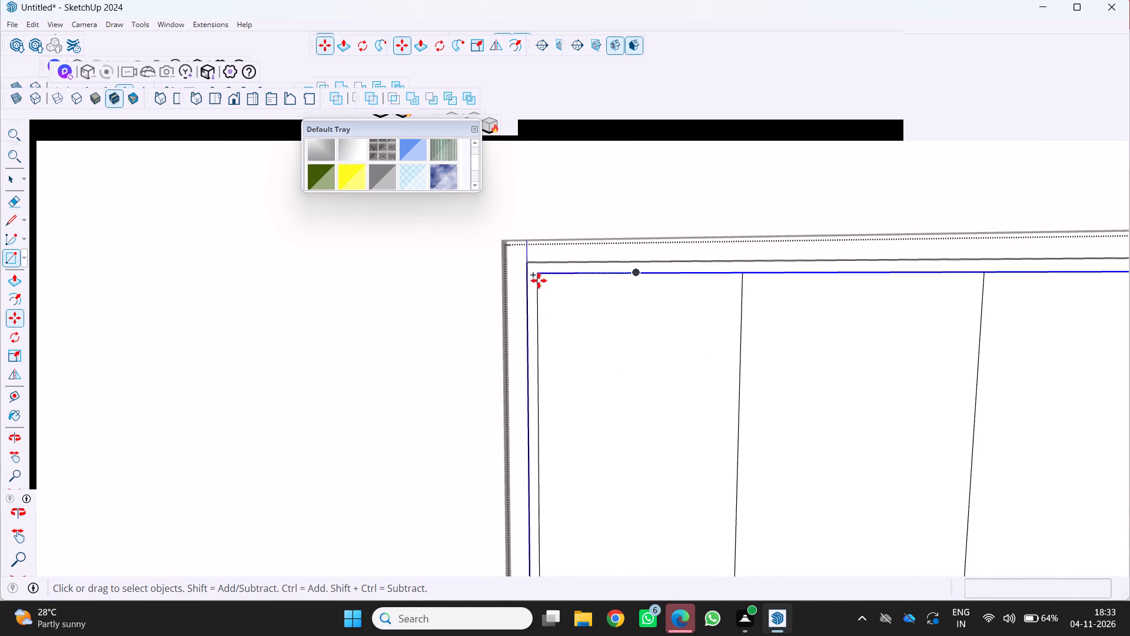
pyautogui.click(537, 274)
pyautogui.scroll(-5, 529, 277)
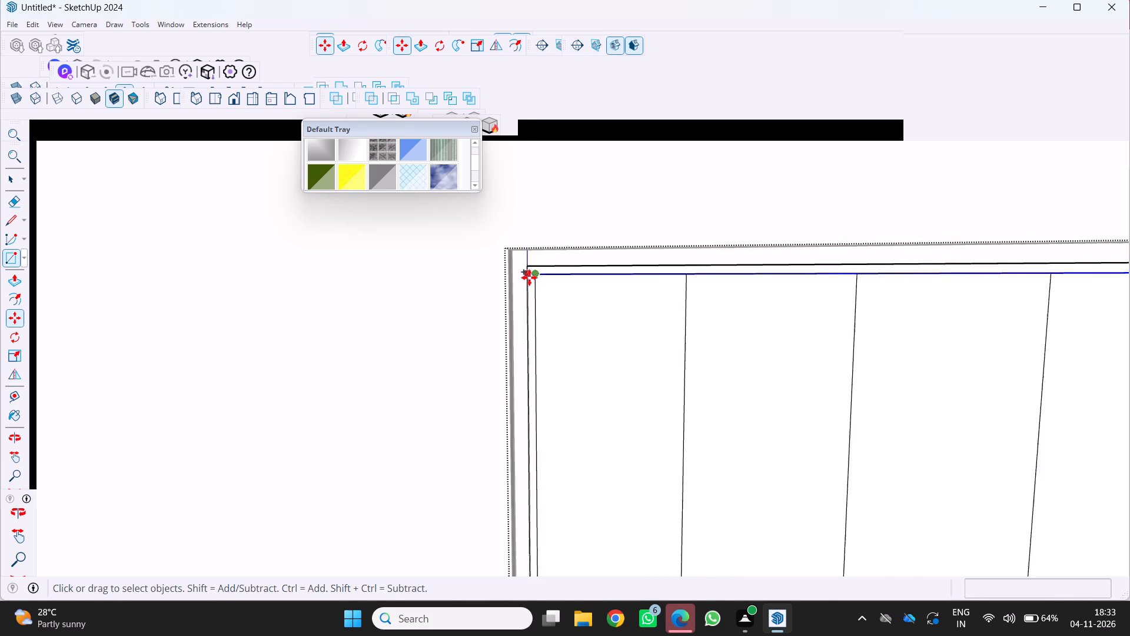
pyautogui.scroll(-12, 522, 328)
pyautogui.scroll(-5, 572, 277)
pyautogui.scroll(2, 550, 472)
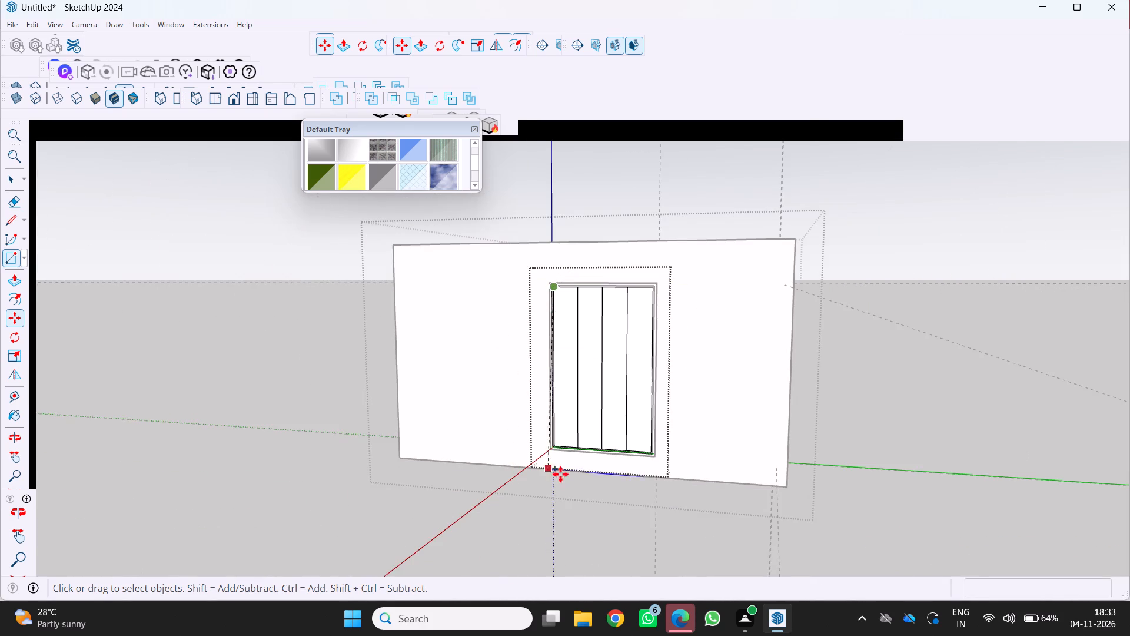
pyautogui.scroll(18, 560, 474)
pyautogui.scroll(4, 553, 426)
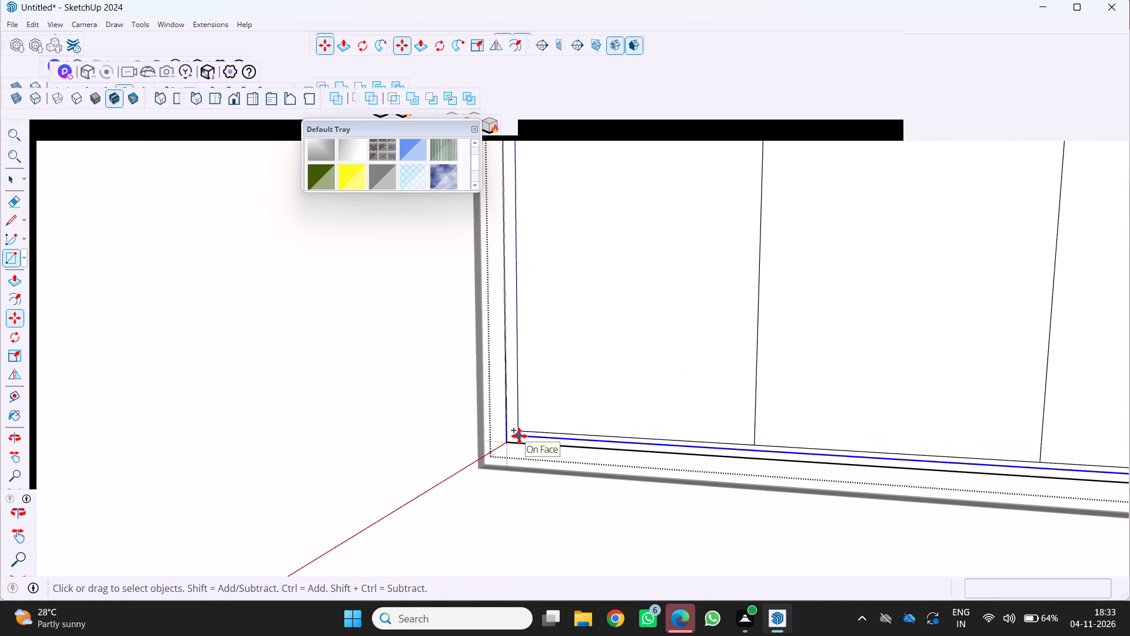
pyautogui.click(518, 432)
pyautogui.scroll(-5, 523, 431)
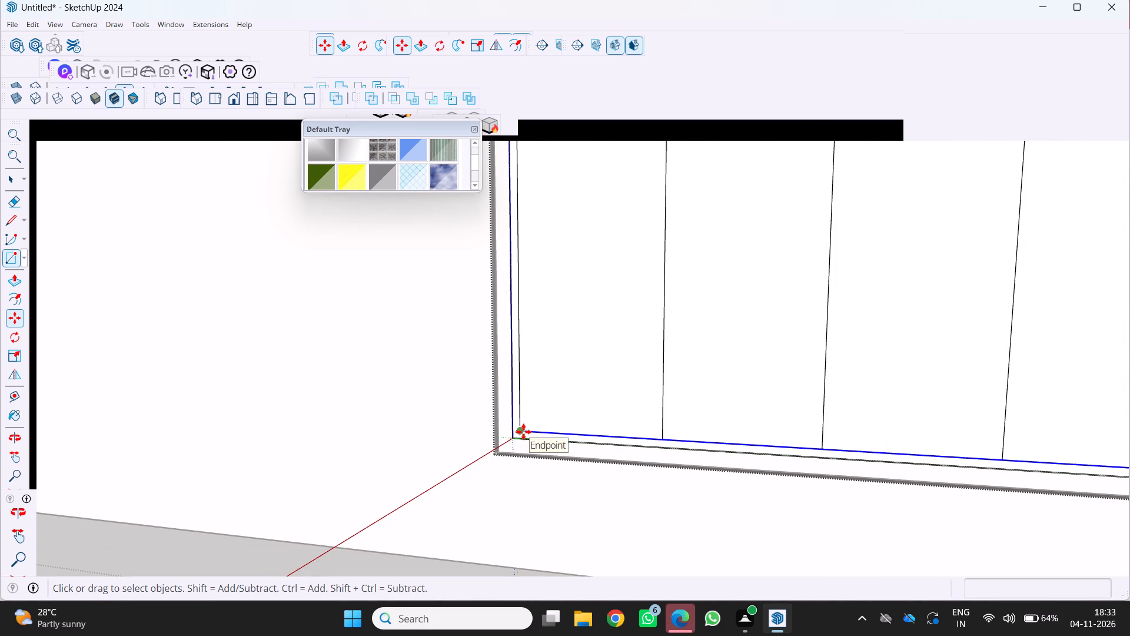
pyautogui.press('5')
pyautogui.press('/')
pyautogui.press('Return')
# Offset each of the four cells in the top row of the panel grid inward by 2.
pyautogui.scroll(-2, 523, 432)
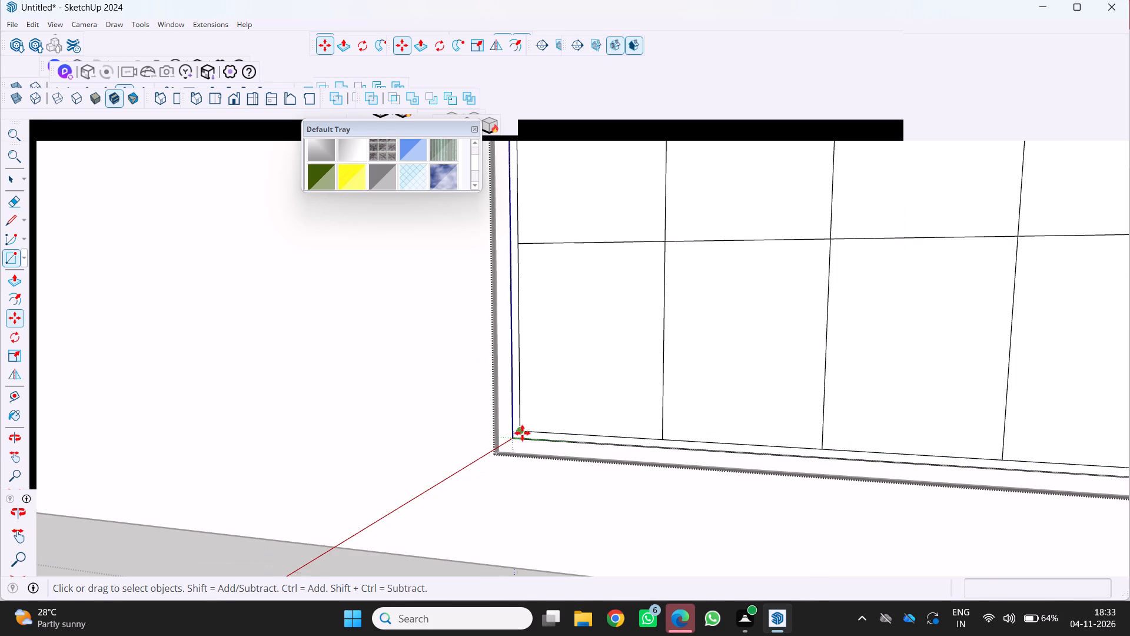
pyautogui.scroll(-18, 522, 433)
pyautogui.scroll(1, 546, 339)
pyautogui.middleClick(551, 342)
pyautogui.moveTo(555, 343); pyautogui.dragTo(604, 353, button='middle')
pyautogui.scroll(3, 587, 239)
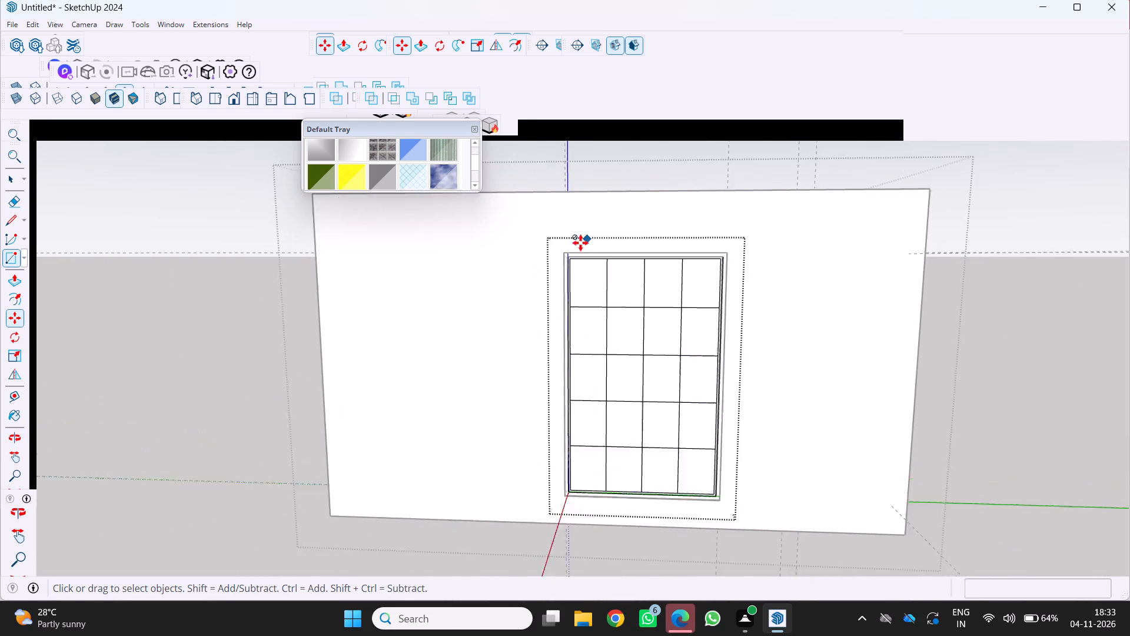
pyautogui.scroll(3, 559, 307)
pyautogui.press('f')
pyautogui.click(577, 294)
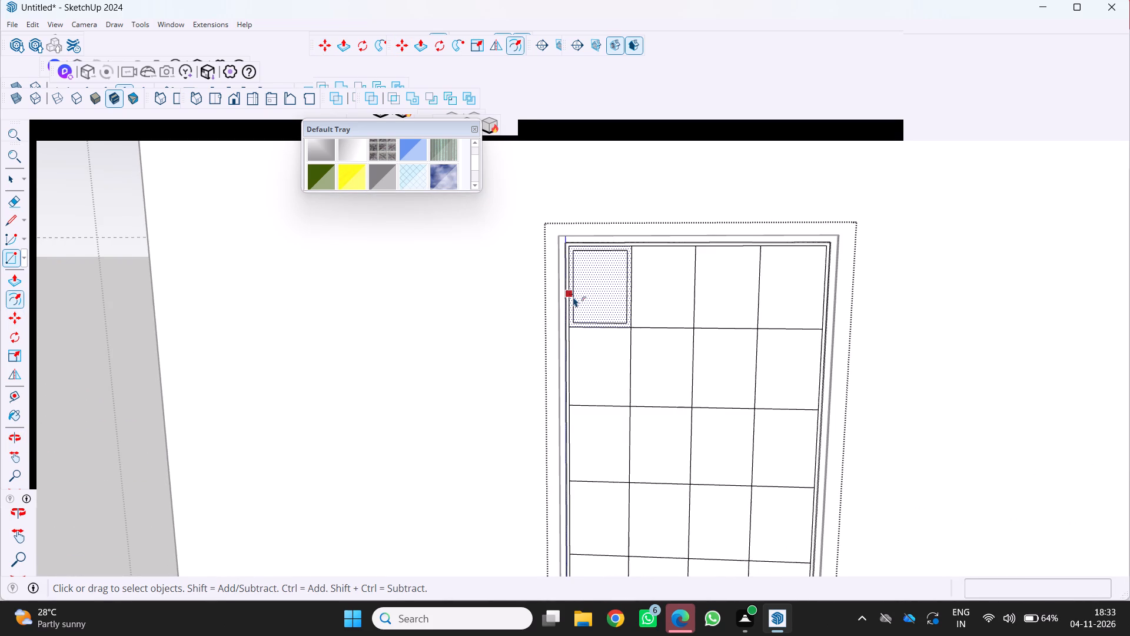
pyautogui.press('2')
pyautogui.press('Return')
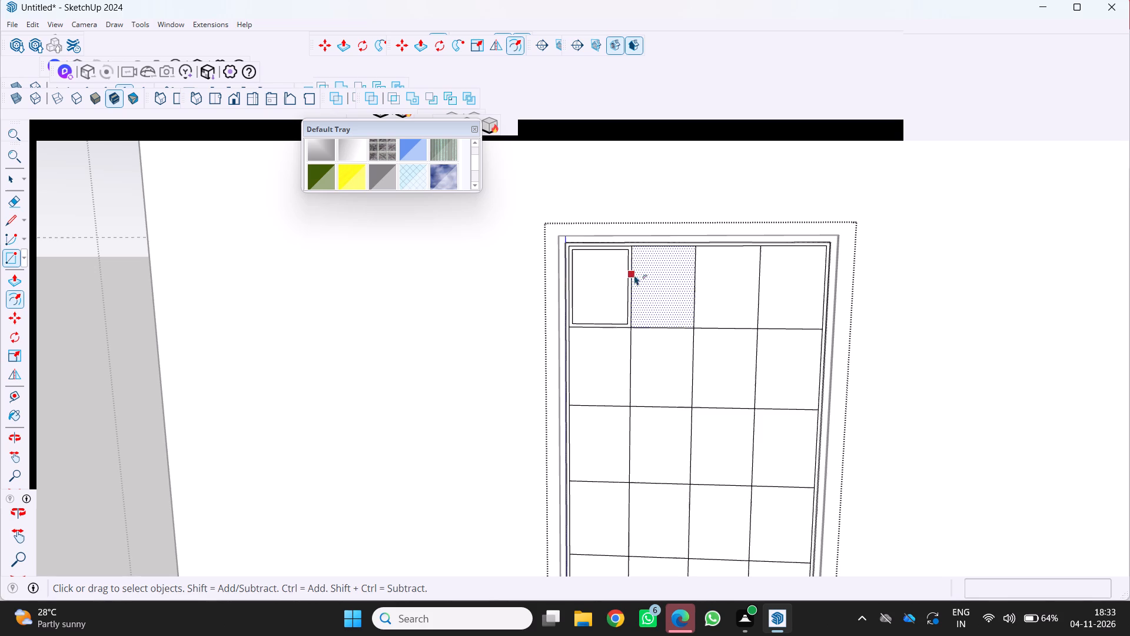
pyautogui.click(632, 278)
pyautogui.click(647, 284)
pyautogui.press('2')
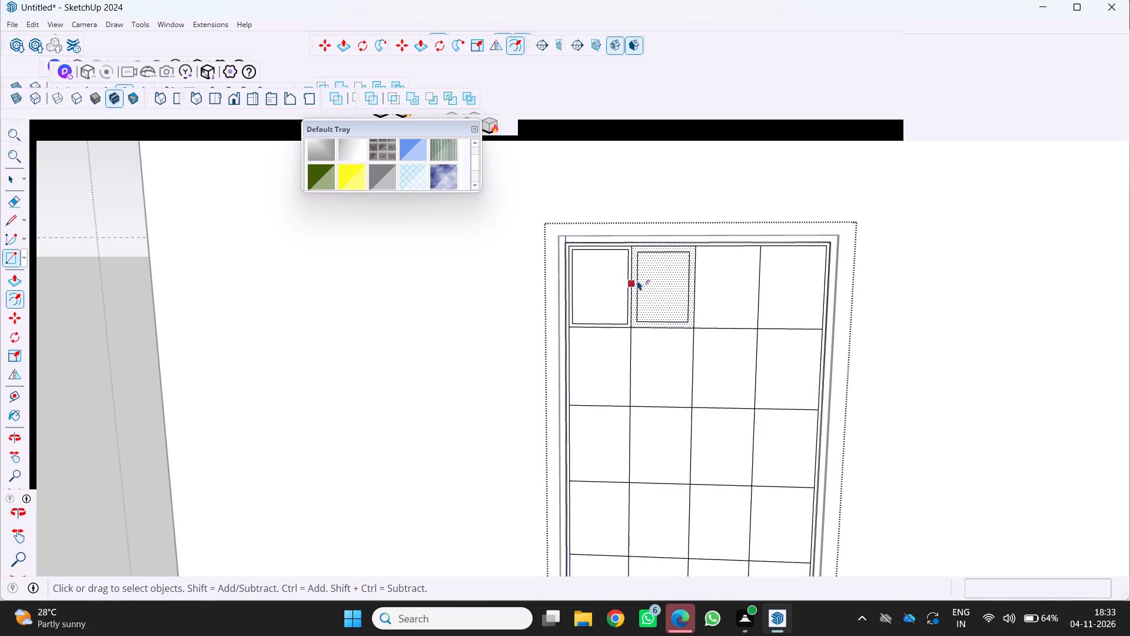
pyautogui.press('Return')
pyautogui.click(707, 286)
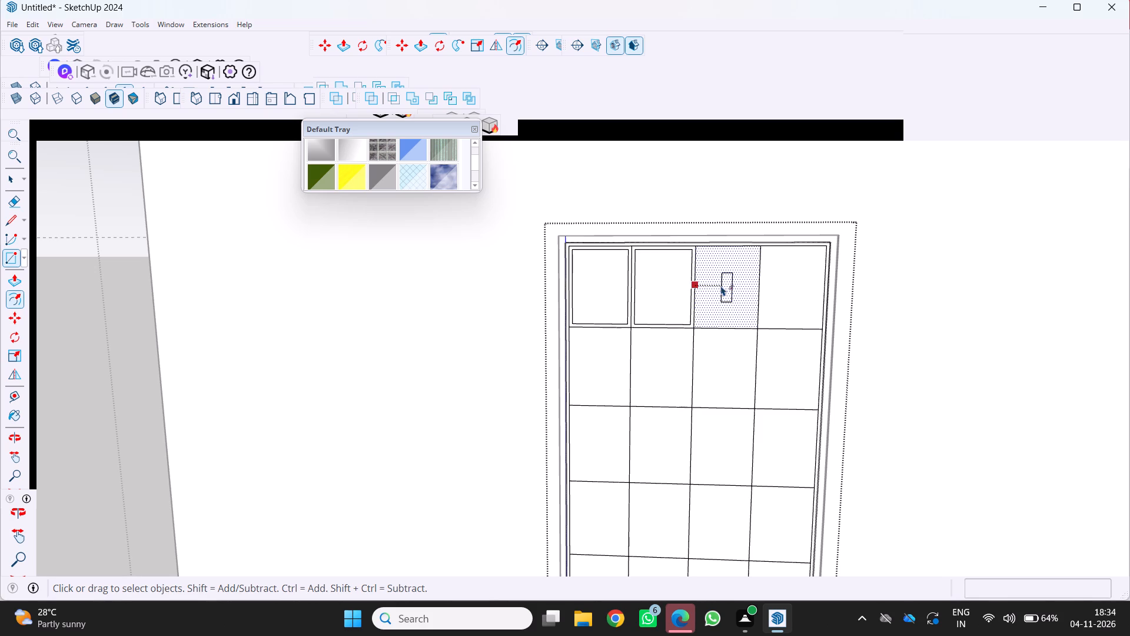
pyautogui.press('2')
pyautogui.press('Return')
pyautogui.click(765, 289)
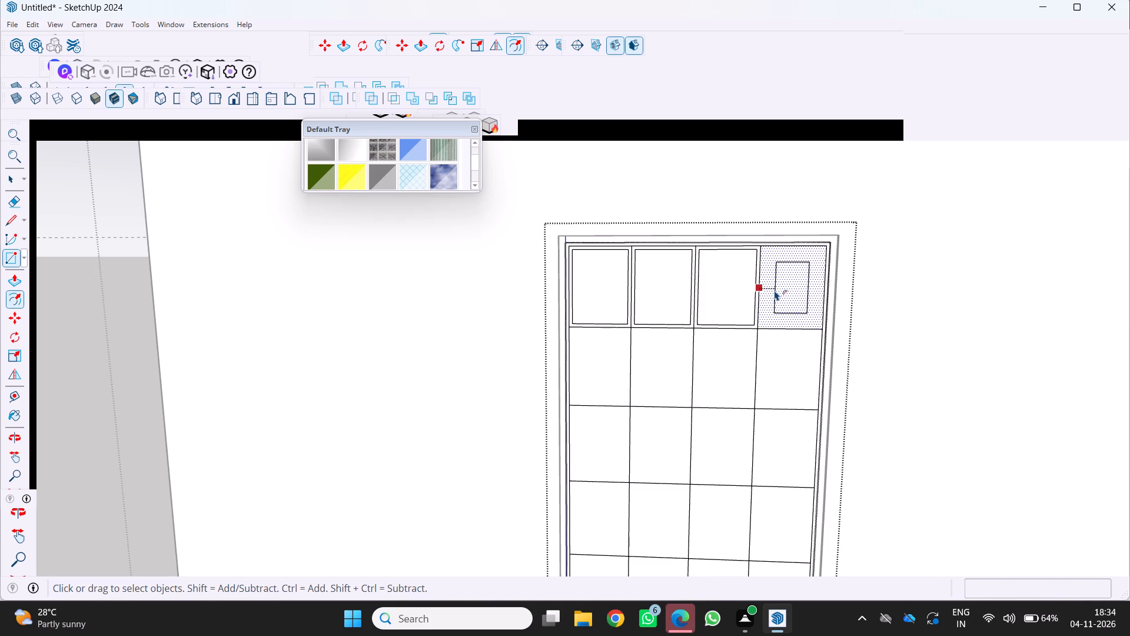
pyautogui.press('2')
pyautogui.press('Return')
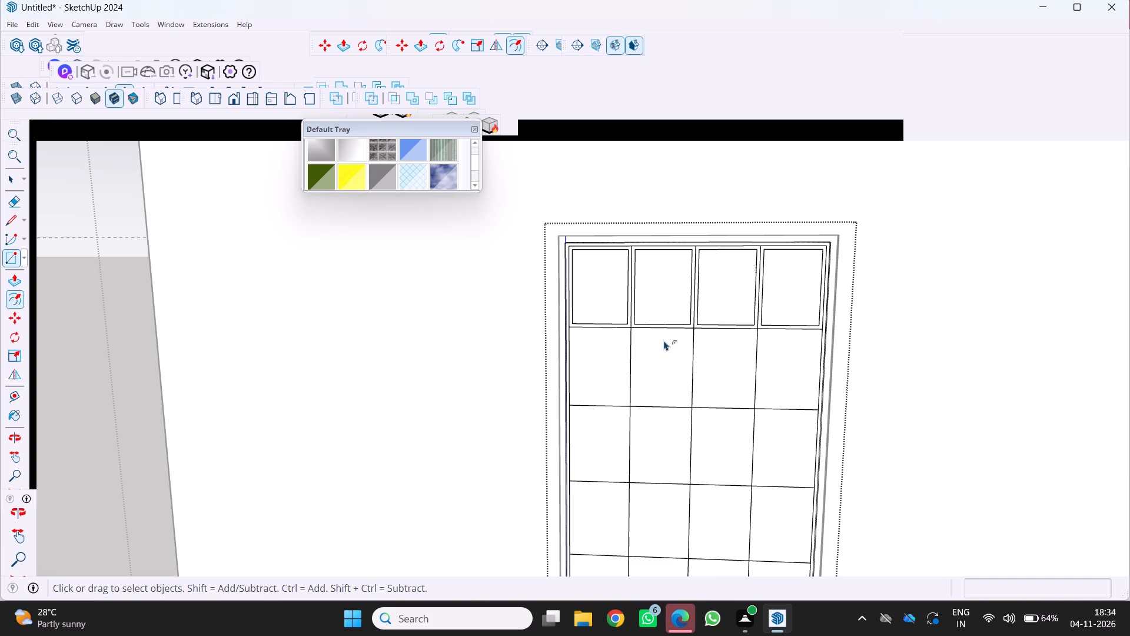
# Offset each of the four cells in the second row of the panel grid inward by 2.
pyautogui.click(592, 361)
pyautogui.press('2')
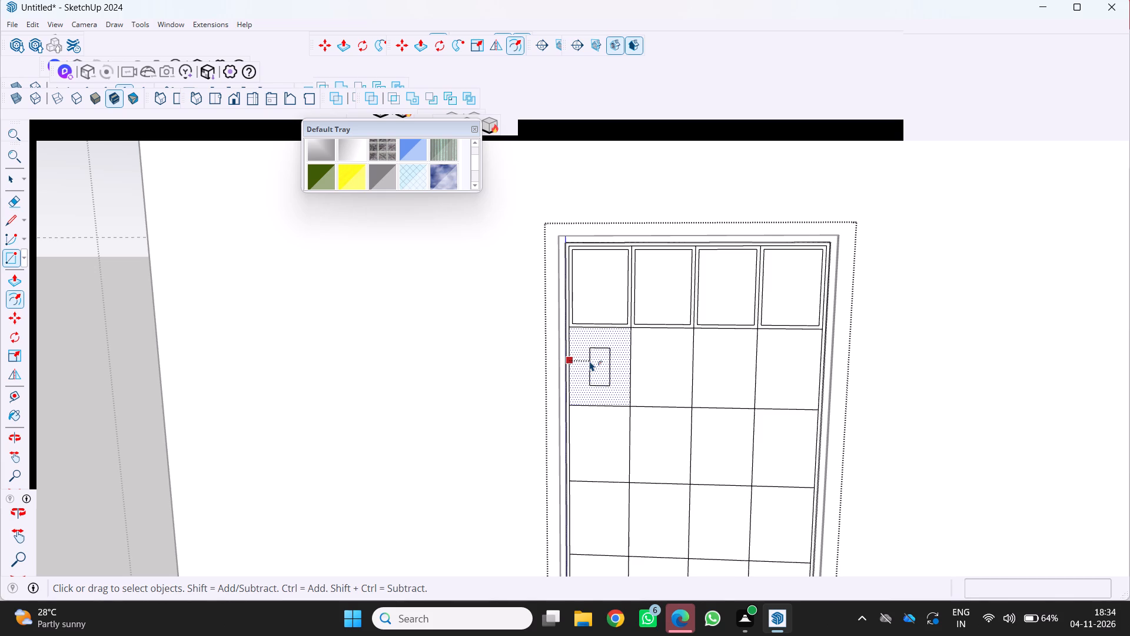
pyautogui.press('Return')
pyautogui.click(642, 363)
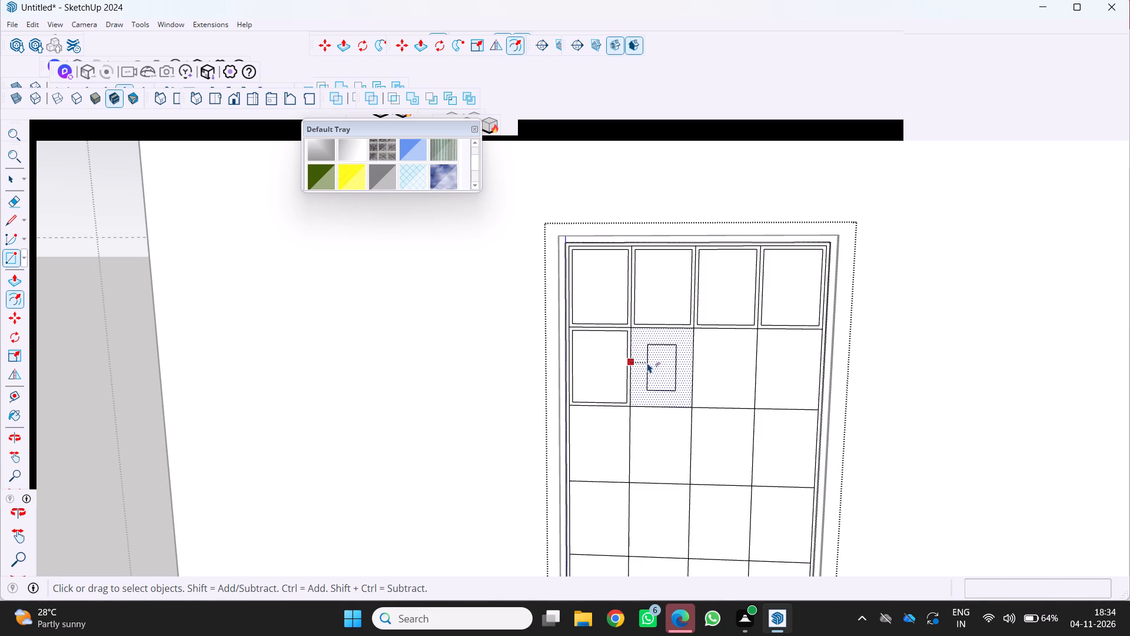
pyautogui.press('2')
pyautogui.press('Return')
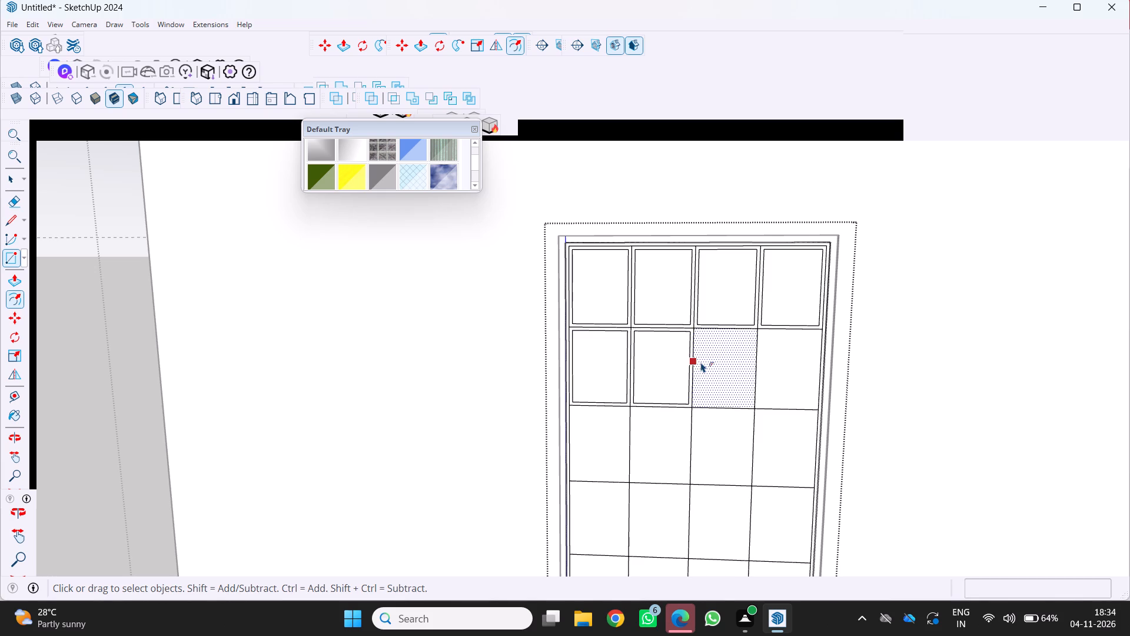
pyautogui.click(701, 362)
pyautogui.press('2')
pyautogui.press('Return')
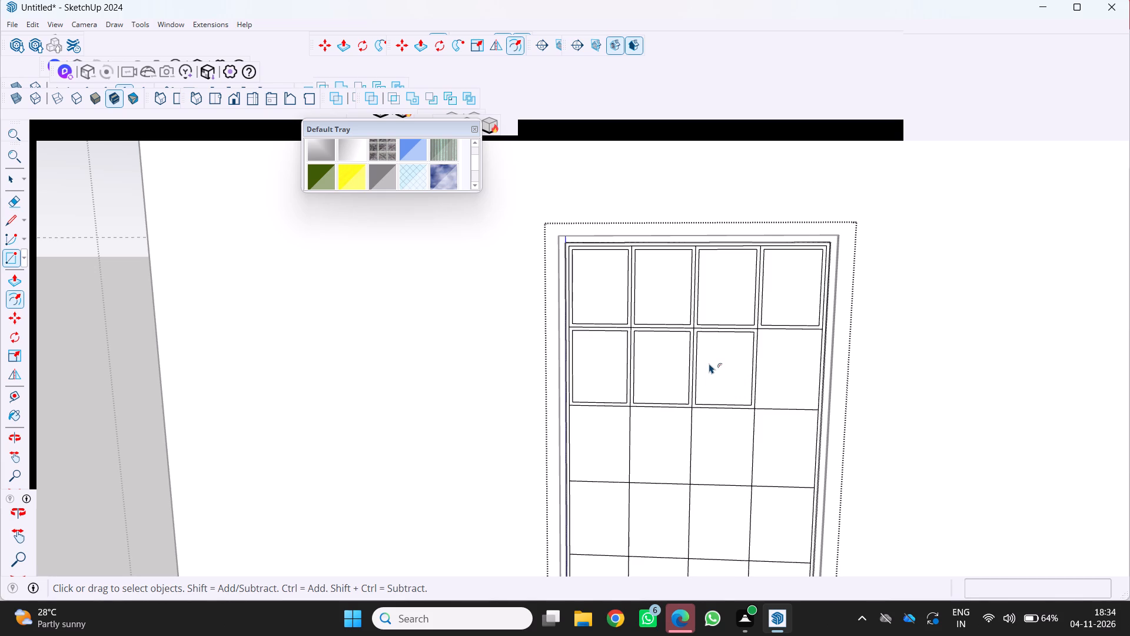
pyautogui.click(763, 365)
pyautogui.press('2')
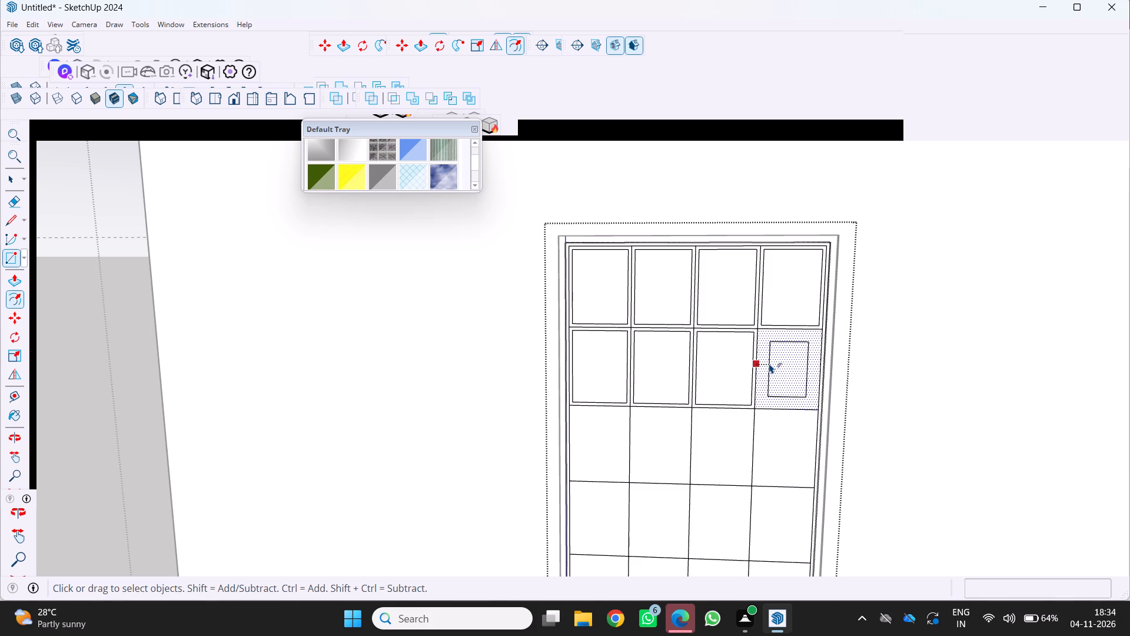
pyautogui.press('Return')
# Offset each of the four cells in the third row of the panel grid inward by 2.
pyautogui.scroll(-6, 682, 324)
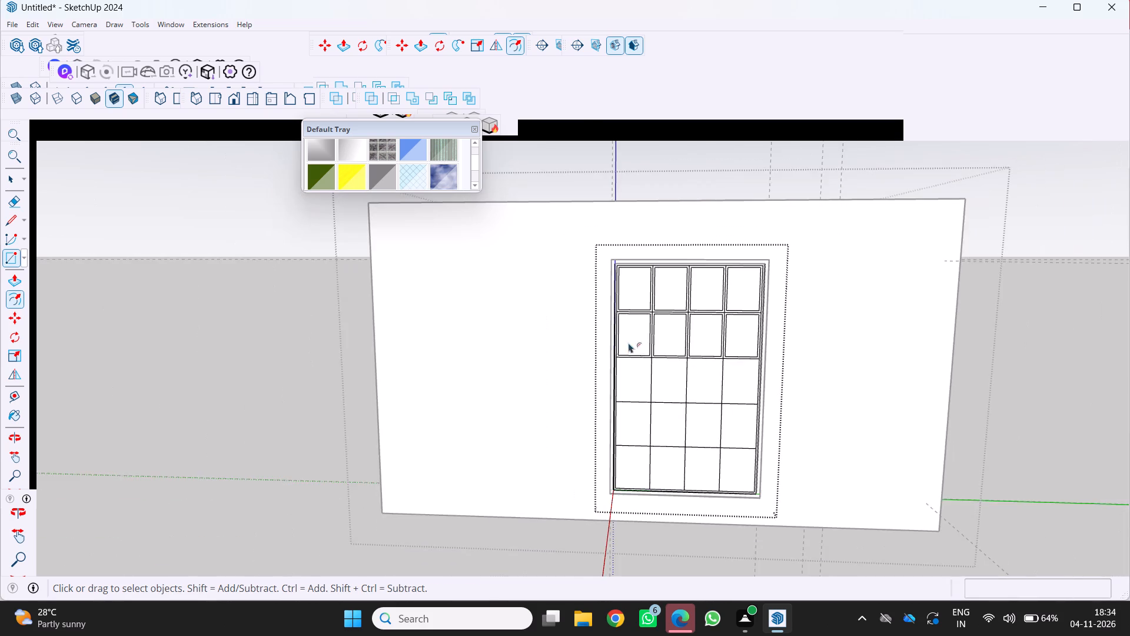
pyautogui.scroll(8, 623, 392)
pyautogui.click(622, 373)
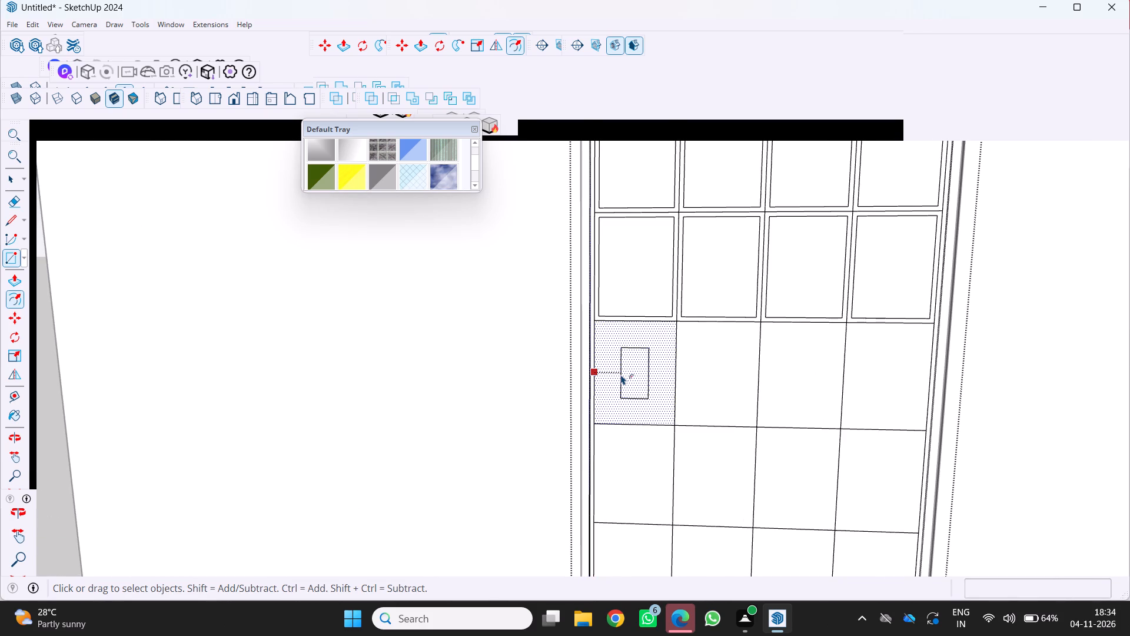
pyautogui.press('2')
pyautogui.press('Return')
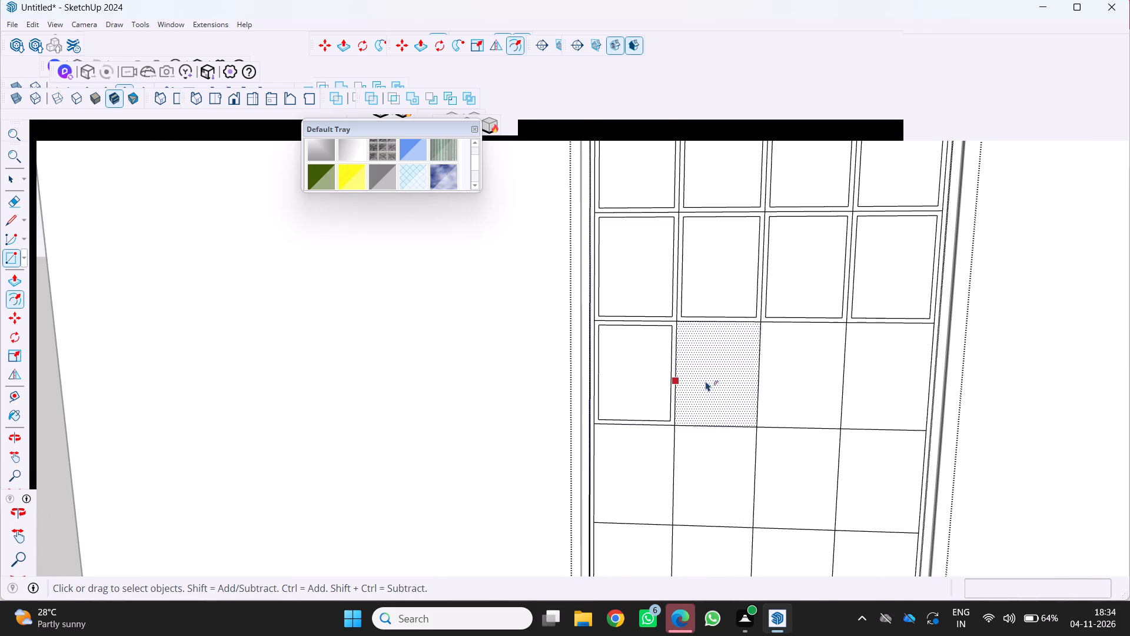
pyautogui.click(684, 374)
pyautogui.press('2')
pyautogui.press('Return')
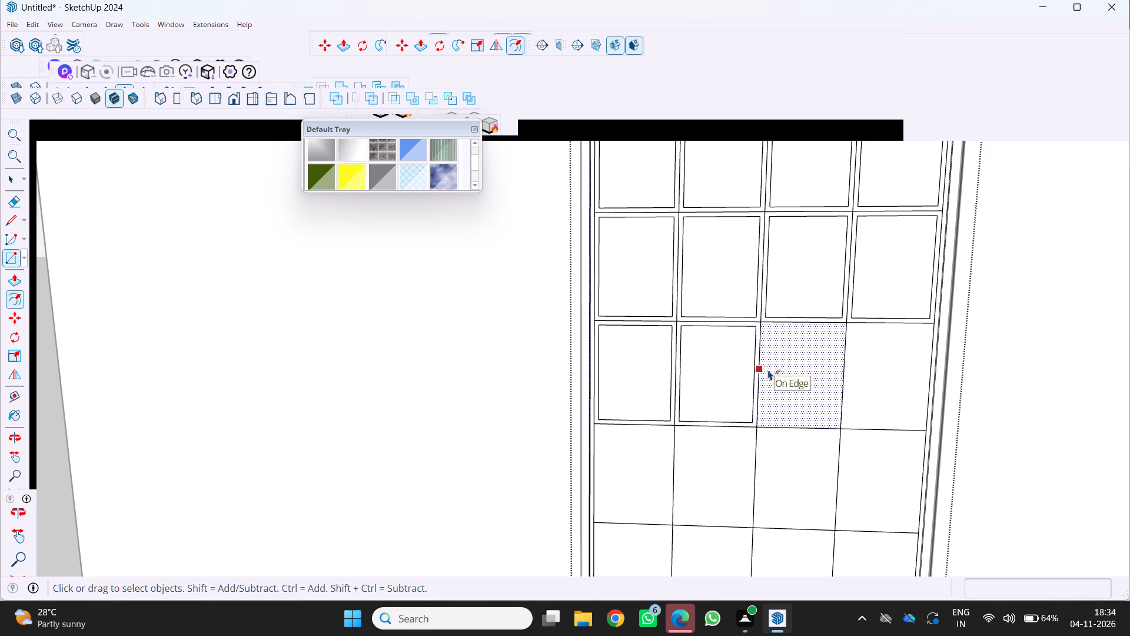
pyautogui.click(768, 370)
pyautogui.press('2')
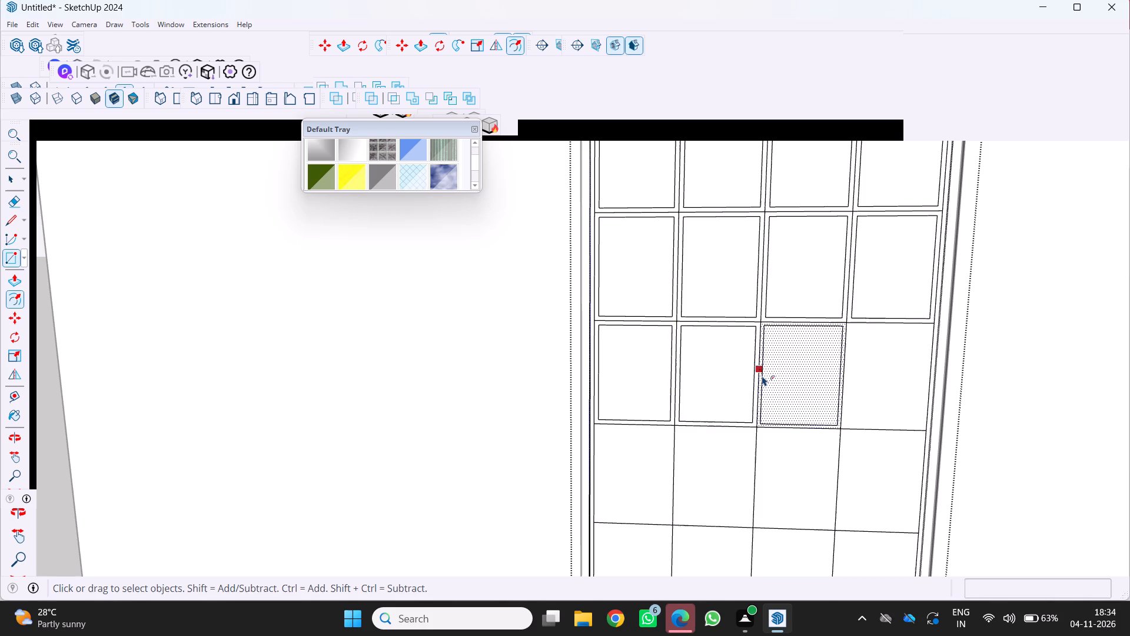
pyautogui.press('Return')
pyautogui.click(851, 387)
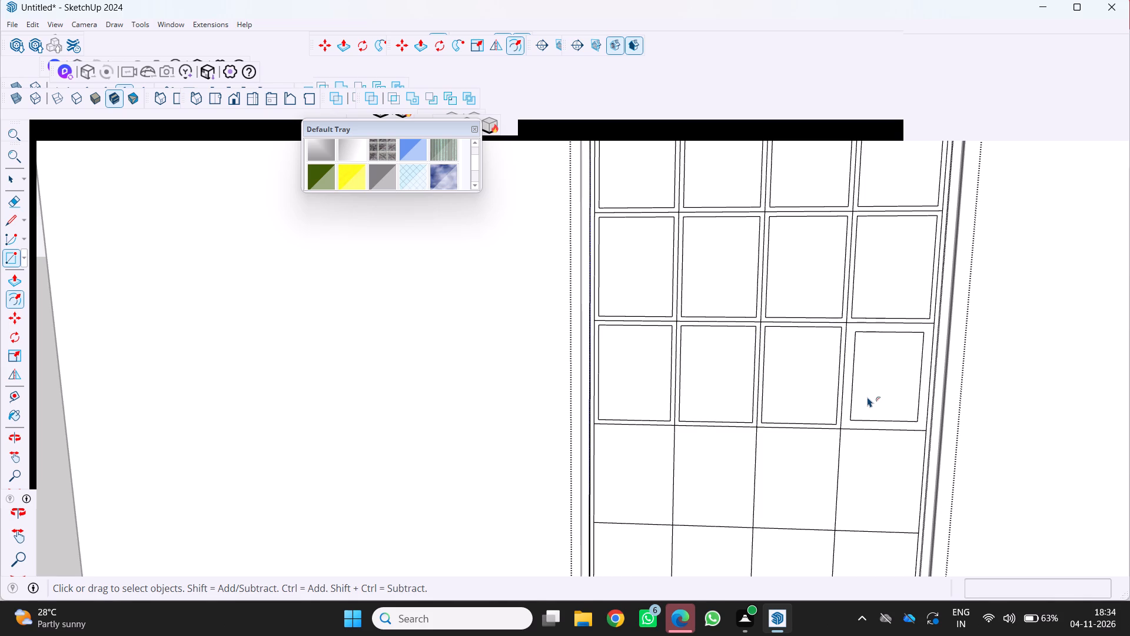
pyautogui.press('2')
pyautogui.press('Return')
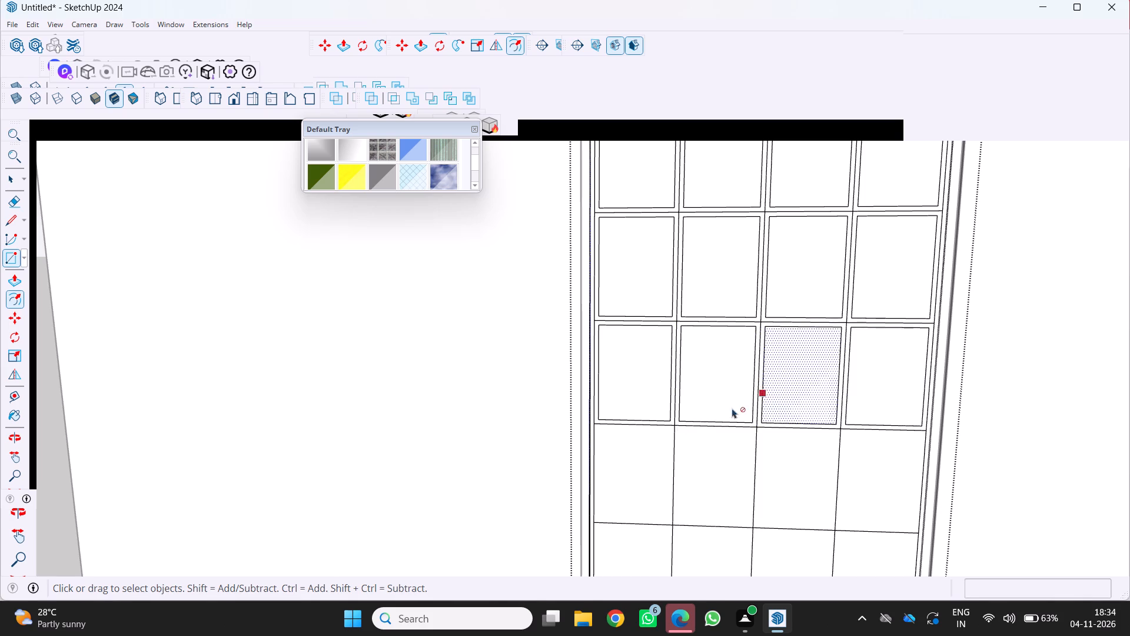
# Offset each of the four cells in the fourth row of the panel grid inward by 2.
pyautogui.click(606, 461)
pyautogui.press('2')
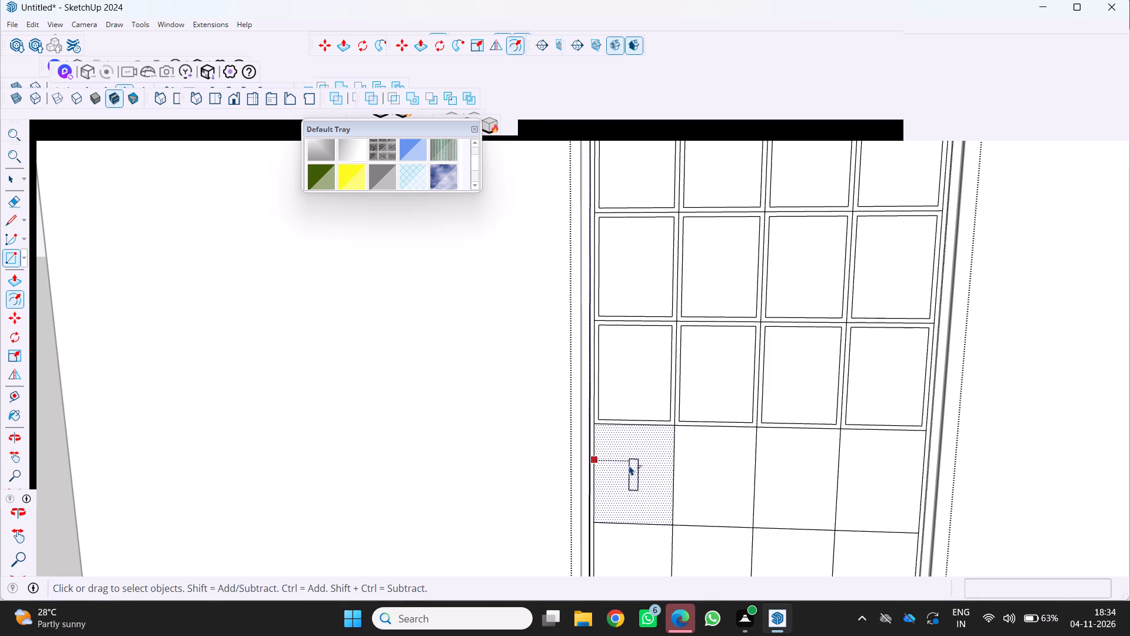
pyautogui.press('Return')
pyautogui.click(696, 463)
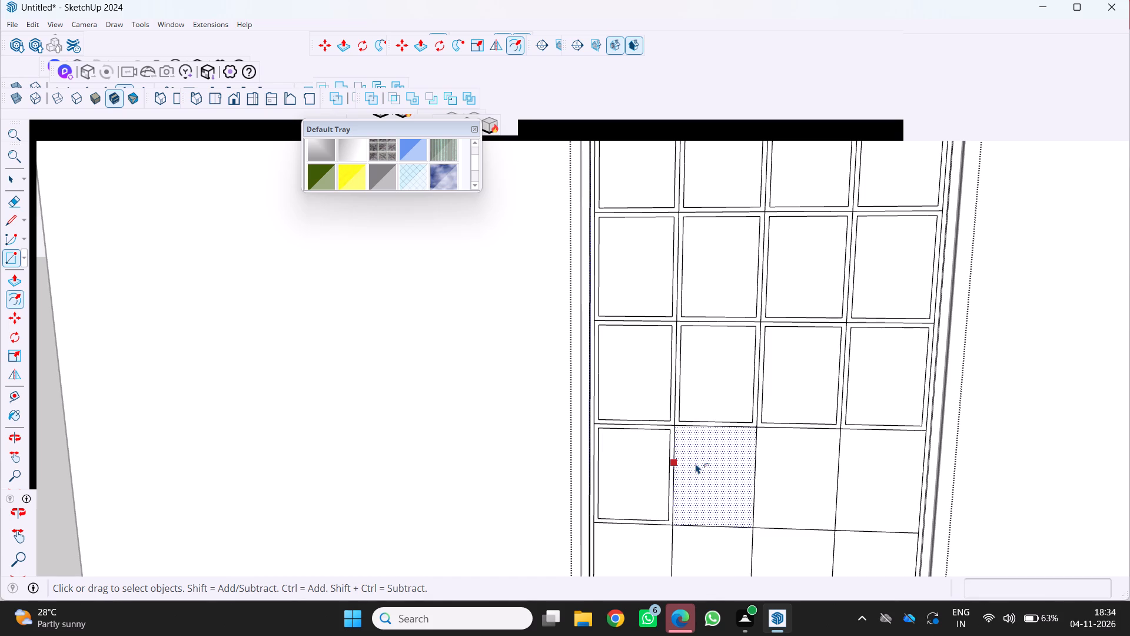
pyautogui.press('2')
pyautogui.press('Return')
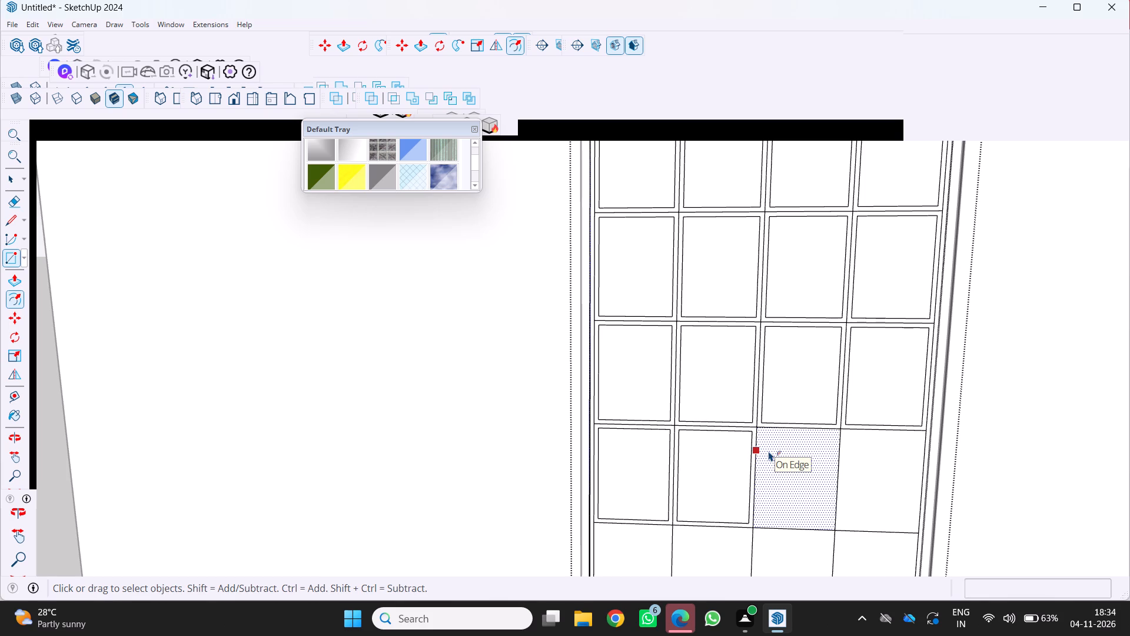
pyautogui.scroll(-4, 685, 431)
pyautogui.moveTo(679, 446); pyautogui.dragTo(594, 457, button='middle')
pyautogui.scroll(3, 693, 509)
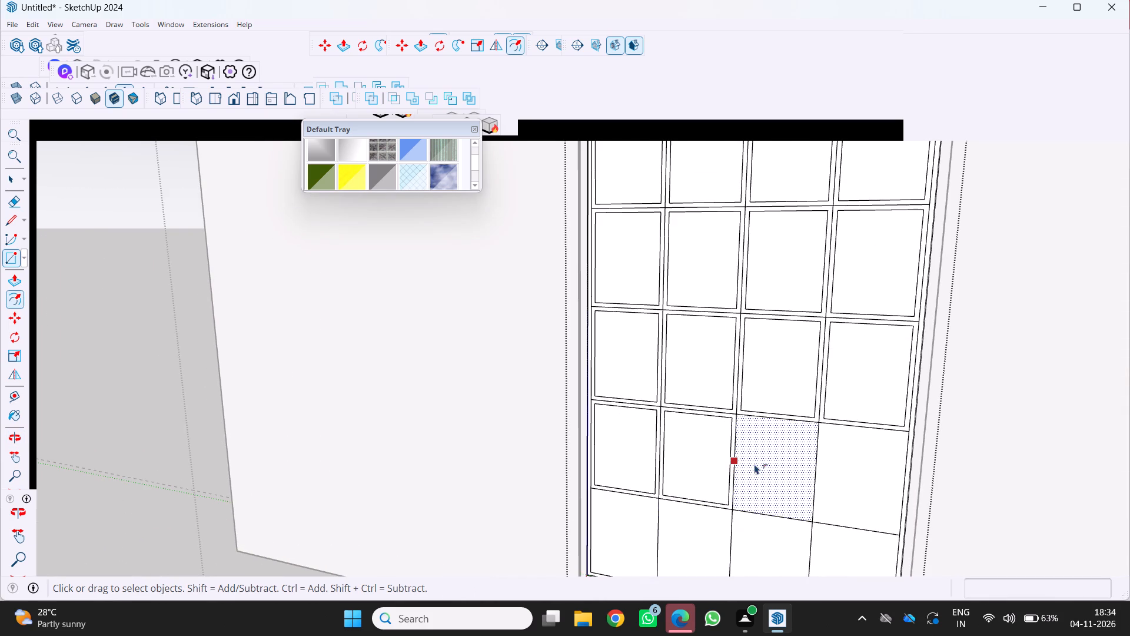
pyautogui.click(757, 464)
pyautogui.press('2')
pyautogui.press('Return')
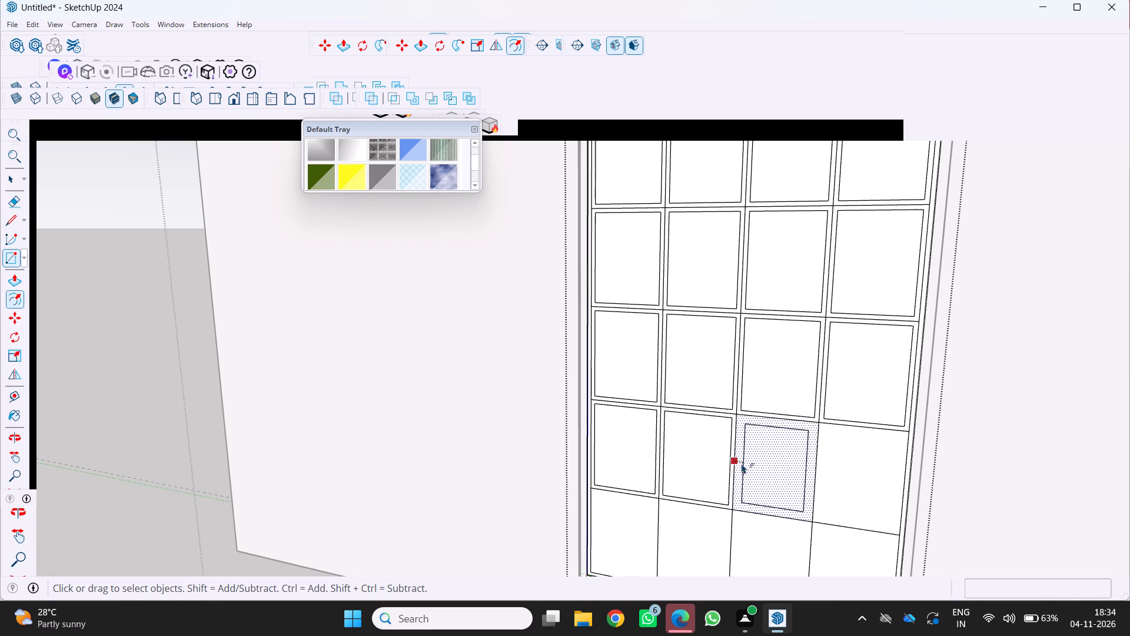
pyautogui.press('Return')
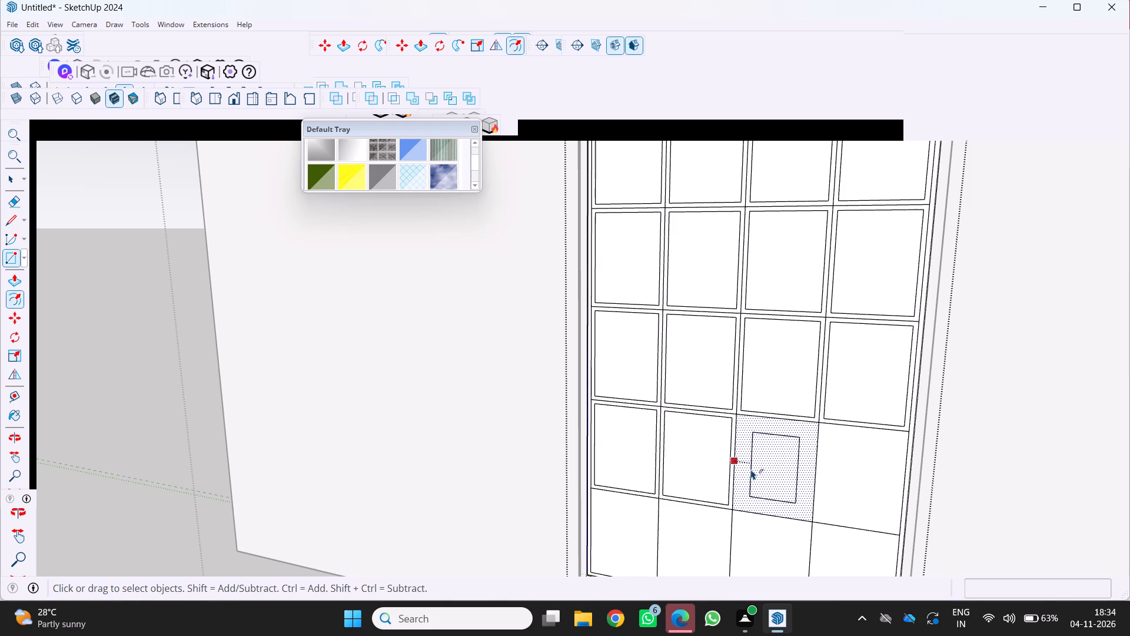
pyautogui.press('2')
pyautogui.press('Return')
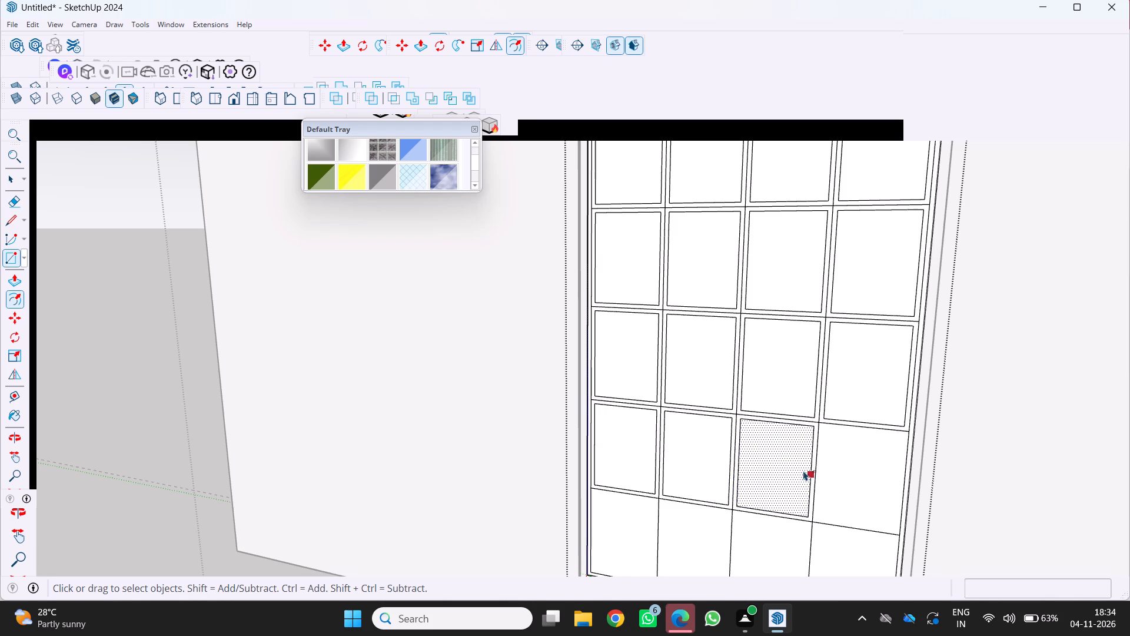
pyautogui.click(829, 463)
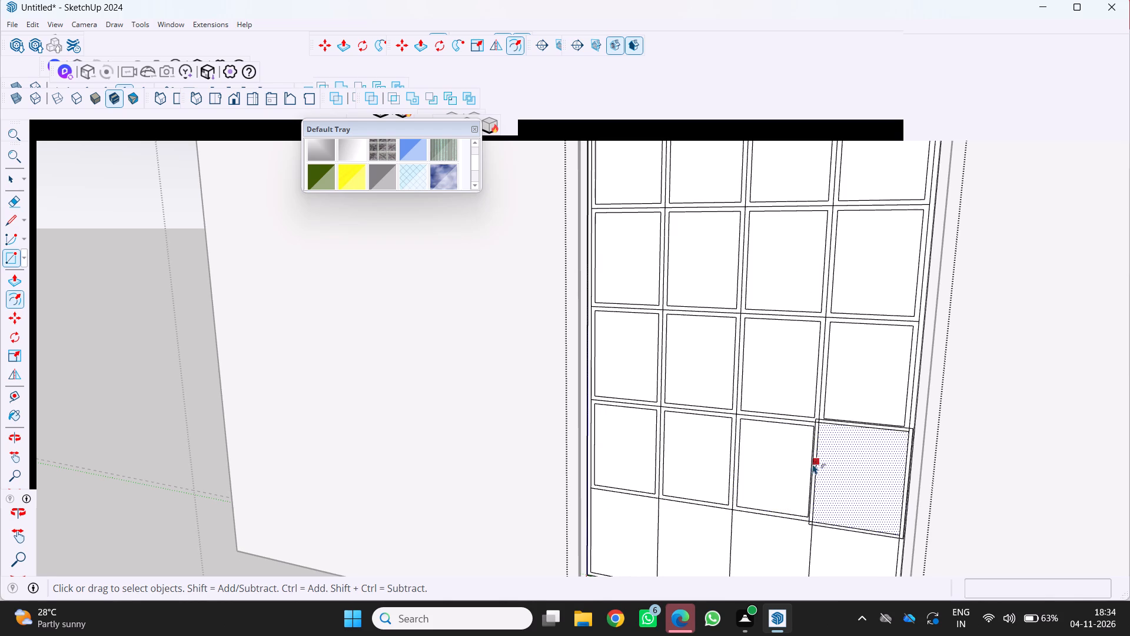
pyautogui.press('2')
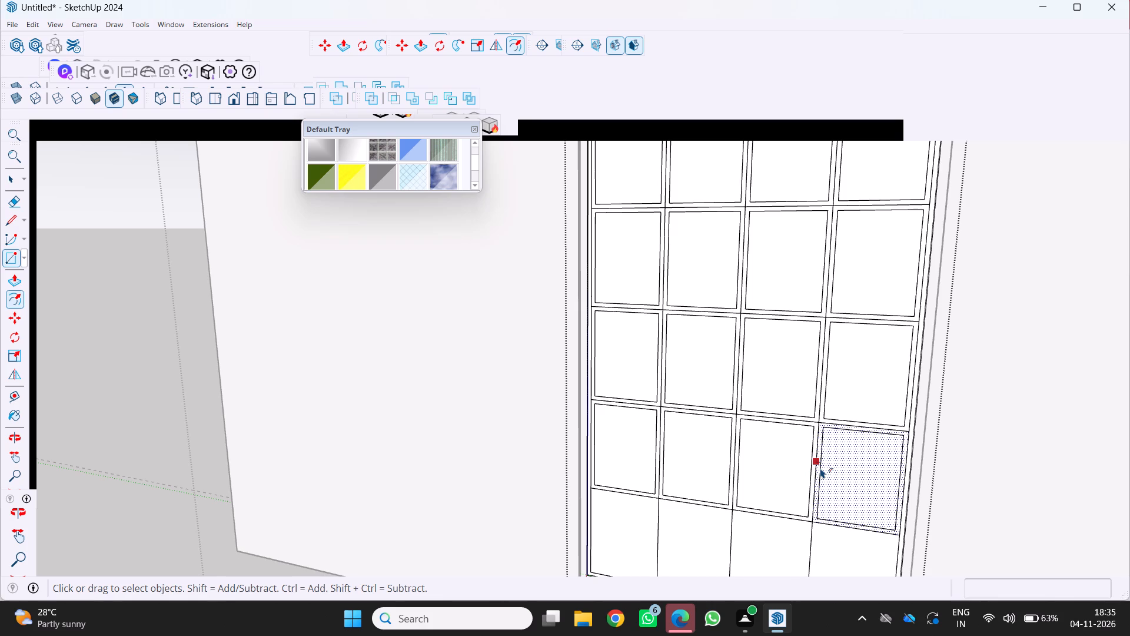
pyautogui.press('Return')
# Offset each of the four cells in the bottom row of the panel grid inward by 2.
pyautogui.scroll(-5, 854, 448)
pyautogui.scroll(6, 676, 512)
pyautogui.click(701, 499)
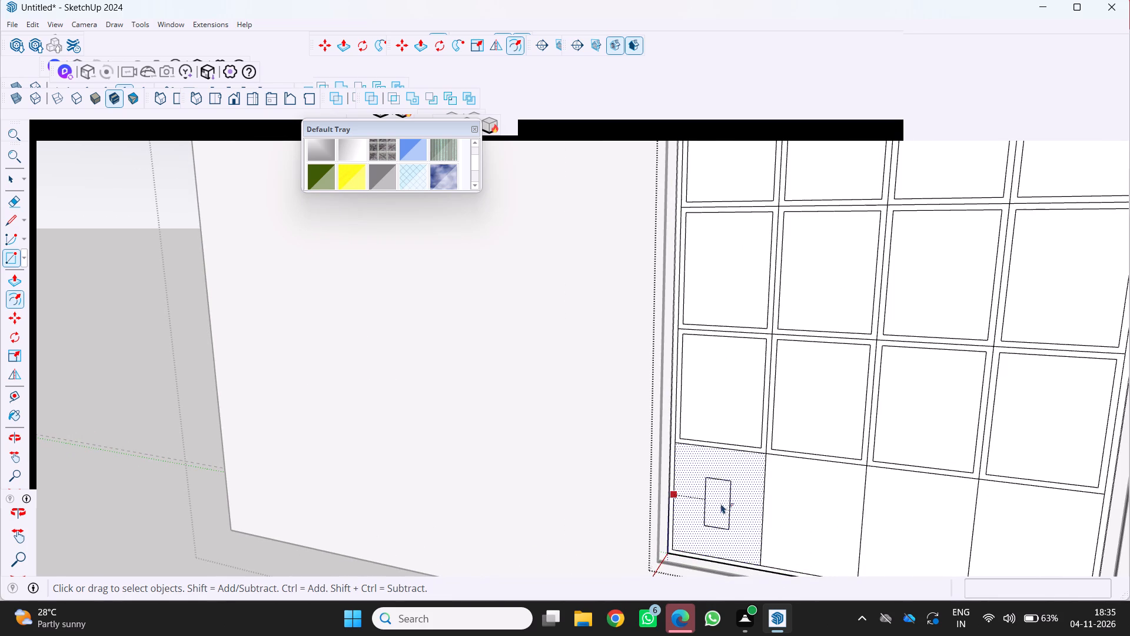
pyautogui.press('2')
pyautogui.press('Return')
pyautogui.click(791, 496)
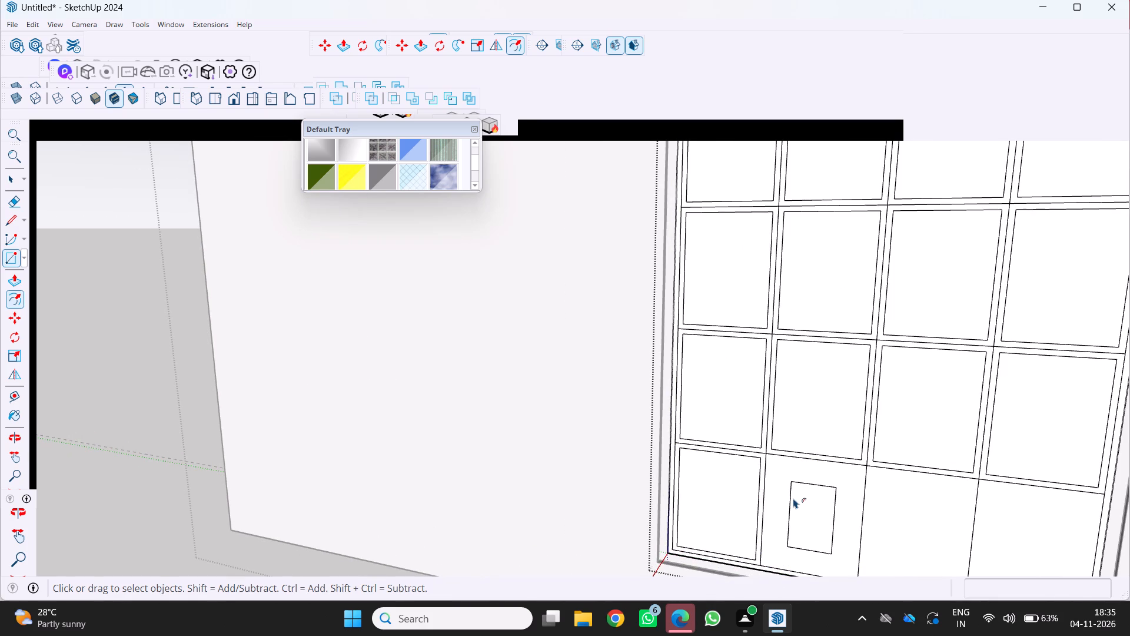
pyautogui.press('2')
pyautogui.press('Return')
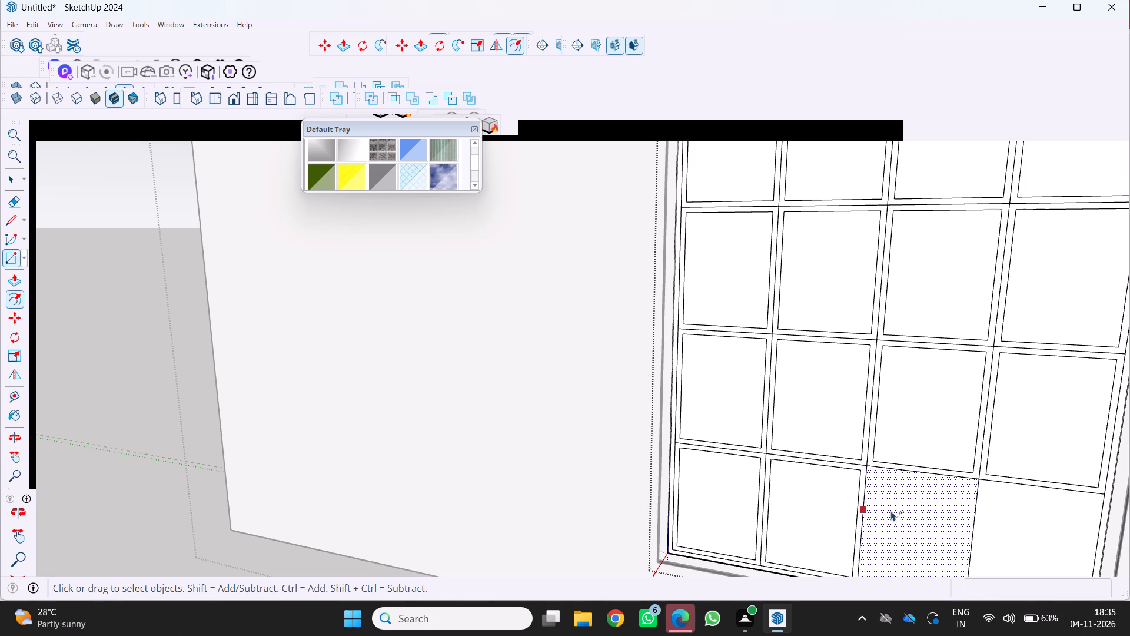
pyautogui.click(874, 505)
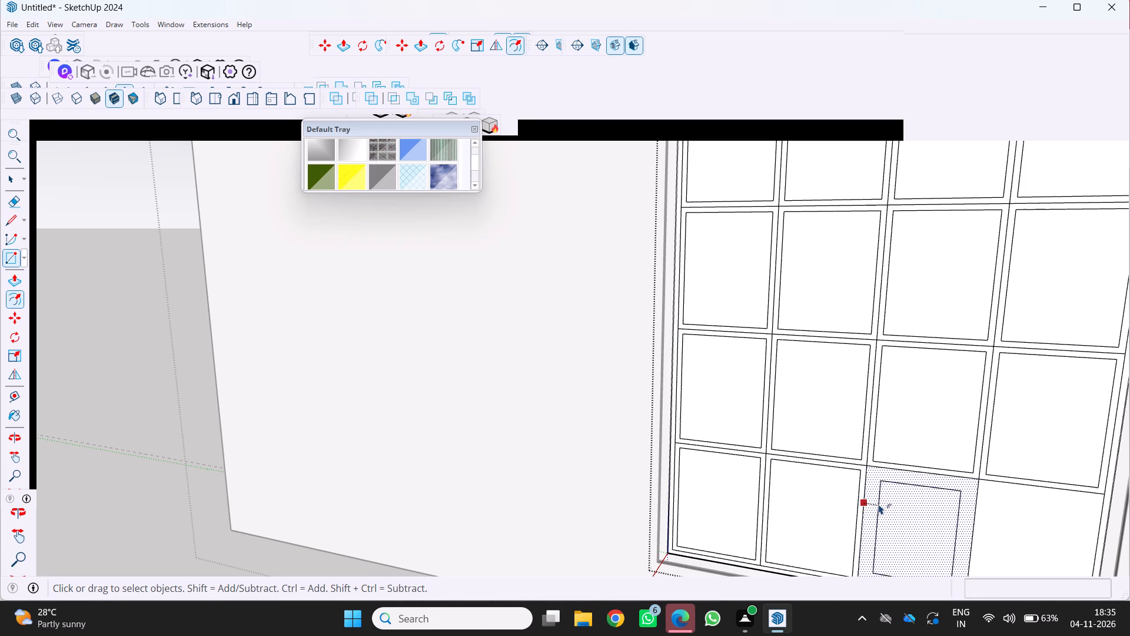
pyautogui.press('2')
pyautogui.press('Return')
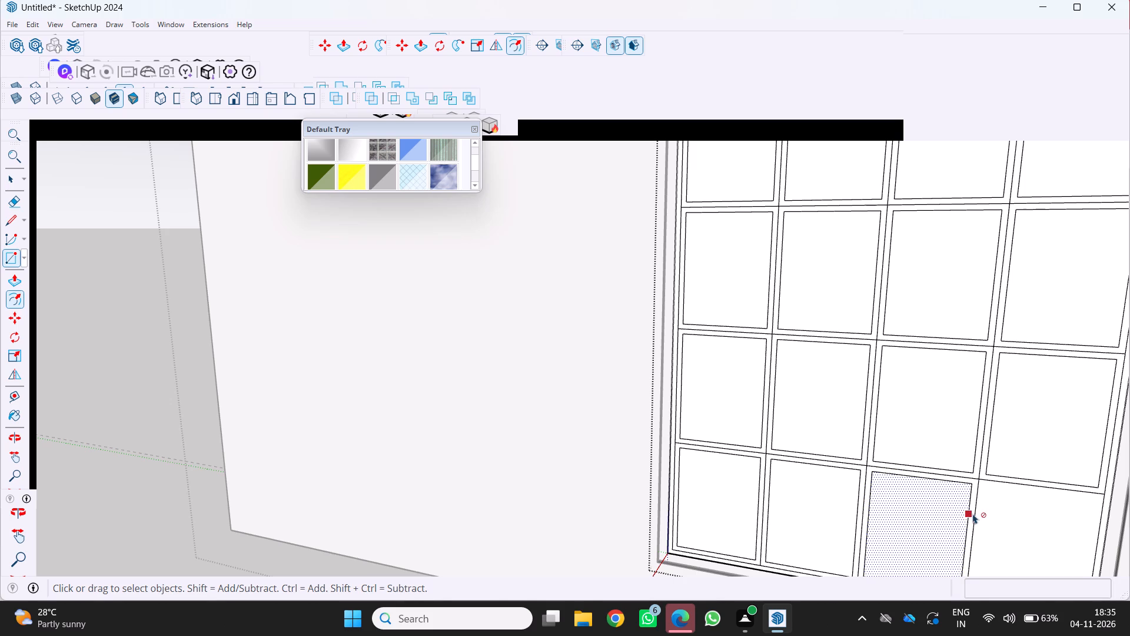
pyautogui.click(982, 514)
pyautogui.press('2')
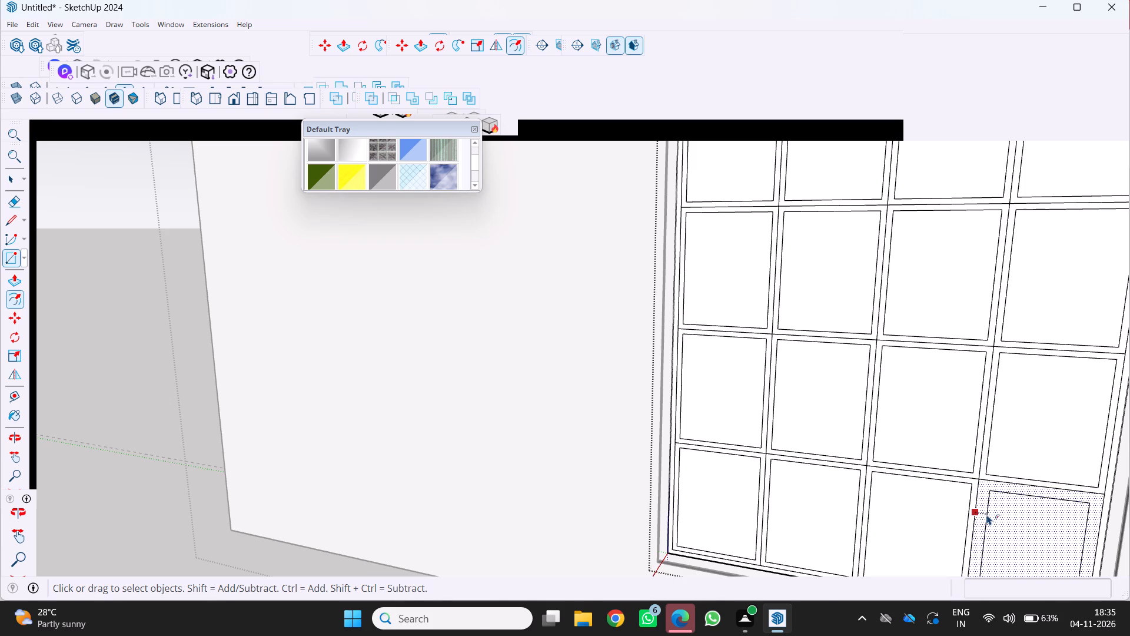
pyautogui.press('Return')
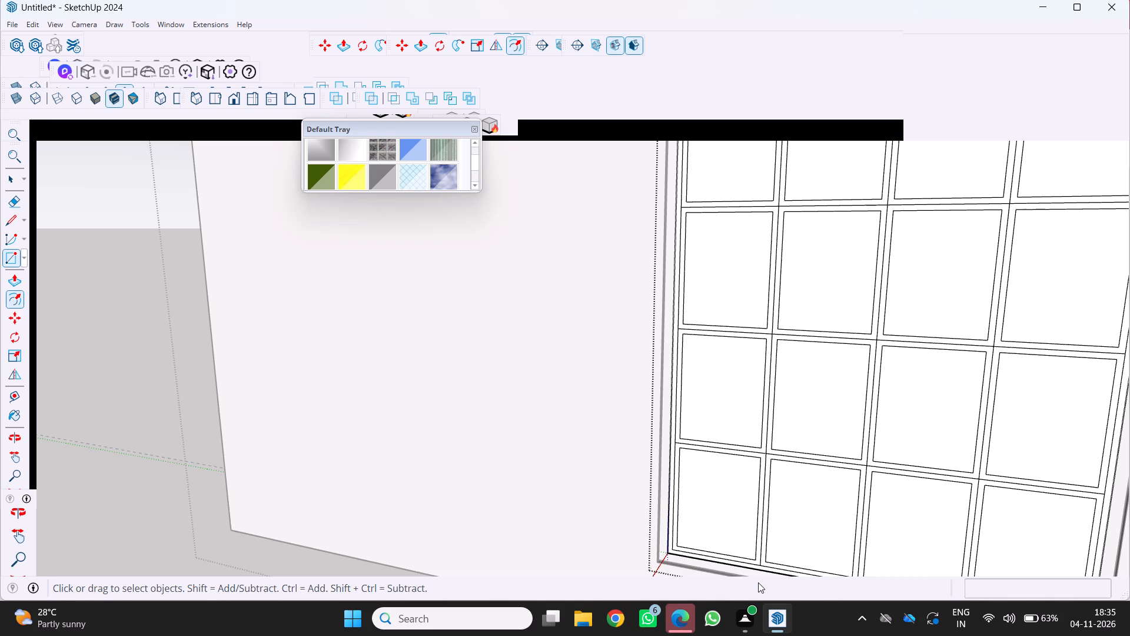
# Erase the divider lines between the first and second columns of cells in the grid's lower three rows.
pyautogui.scroll(-6, 740, 548)
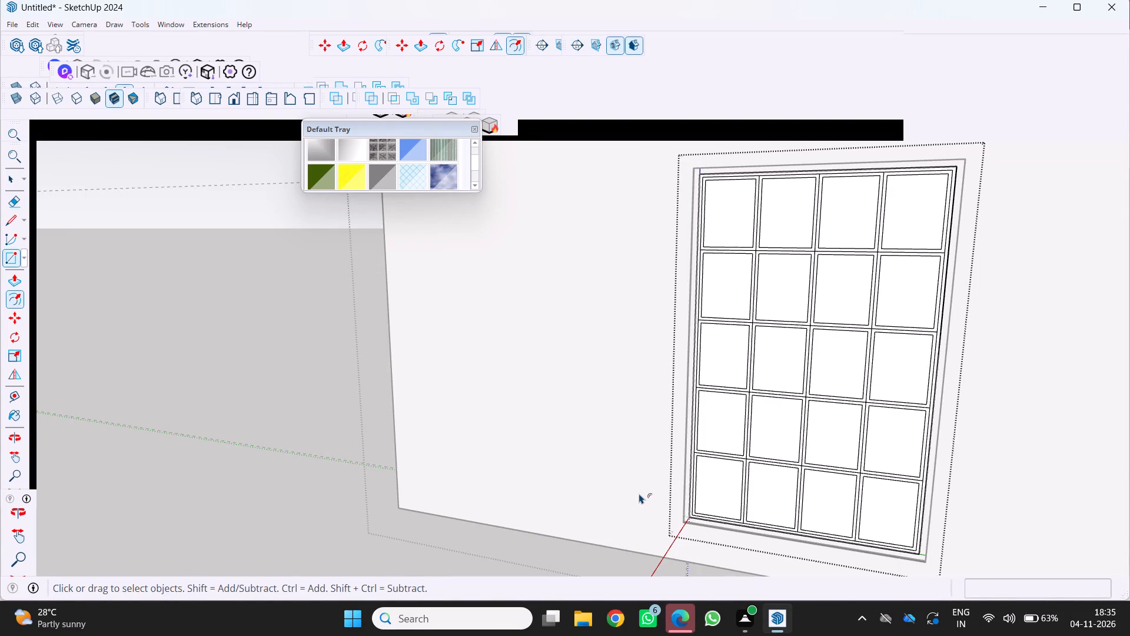
pyautogui.scroll(5, 676, 455)
pyautogui.scroll(3, 772, 450)
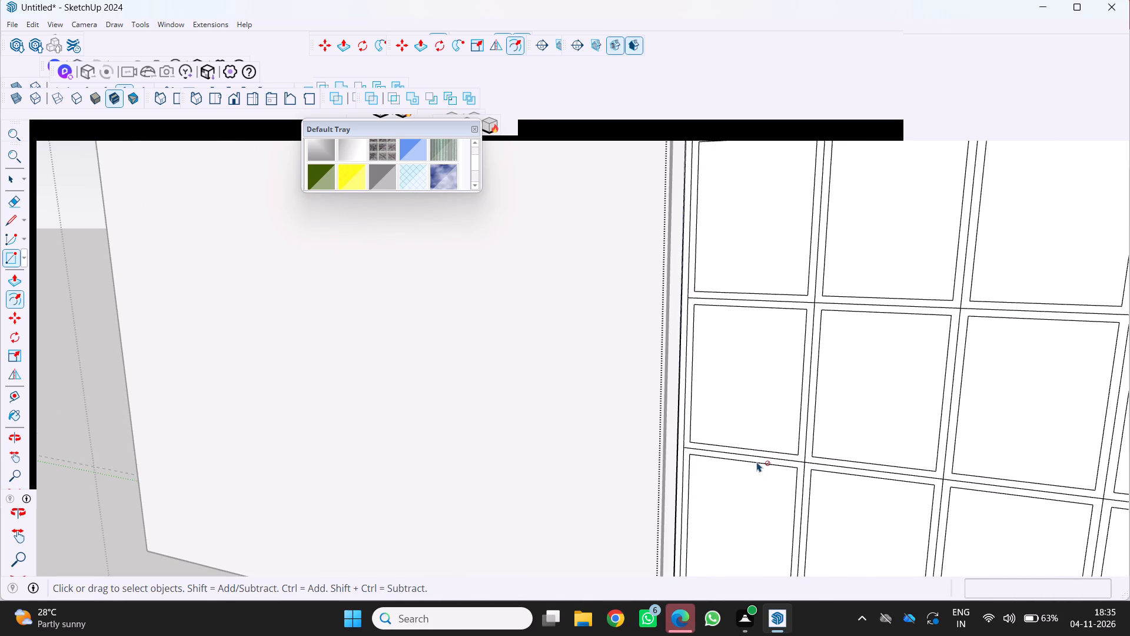
pyautogui.press('e')
pyautogui.scroll(6, 783, 485)
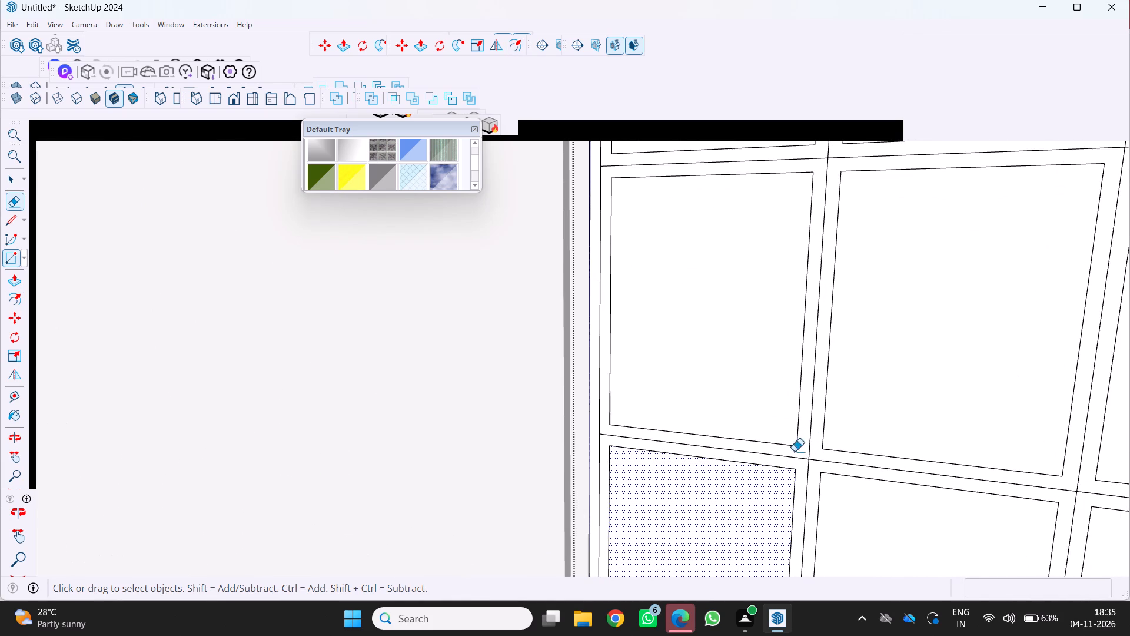
pyautogui.click(809, 461)
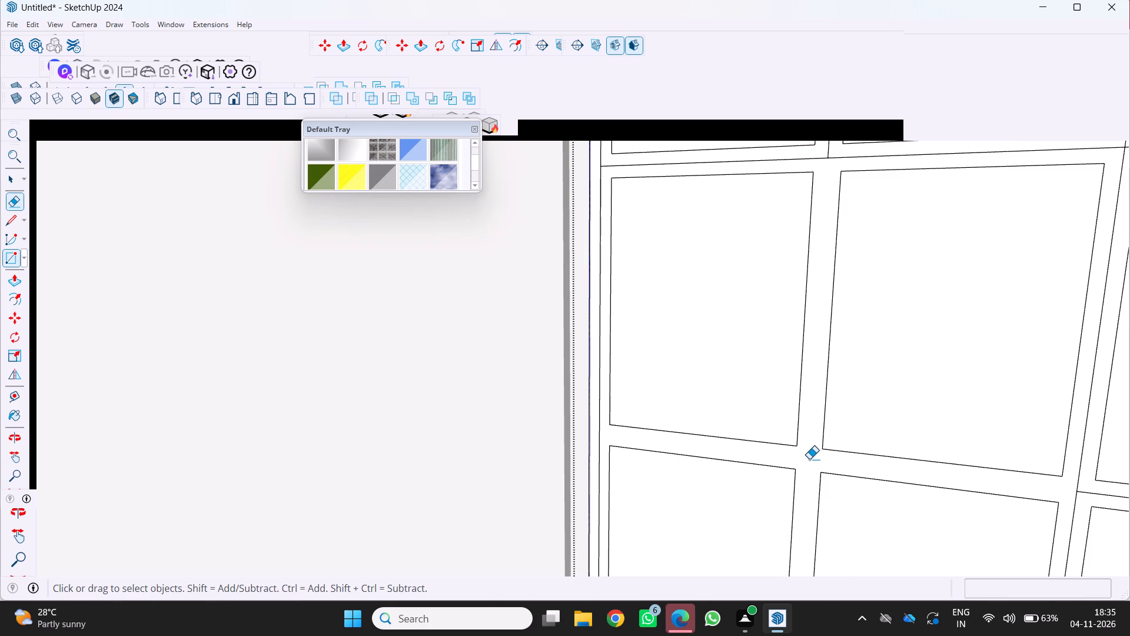
pyautogui.scroll(-5, 808, 443)
pyautogui.scroll(-6, 828, 189)
pyautogui.scroll(5, 821, 212)
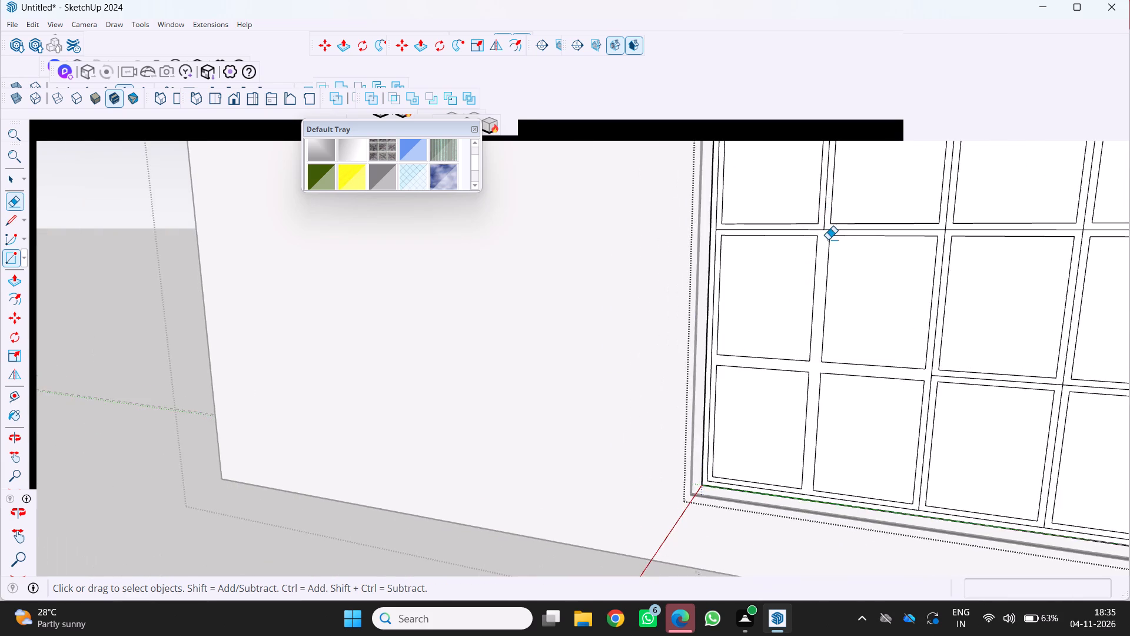
pyautogui.scroll(4, 829, 239)
pyautogui.click(823, 224)
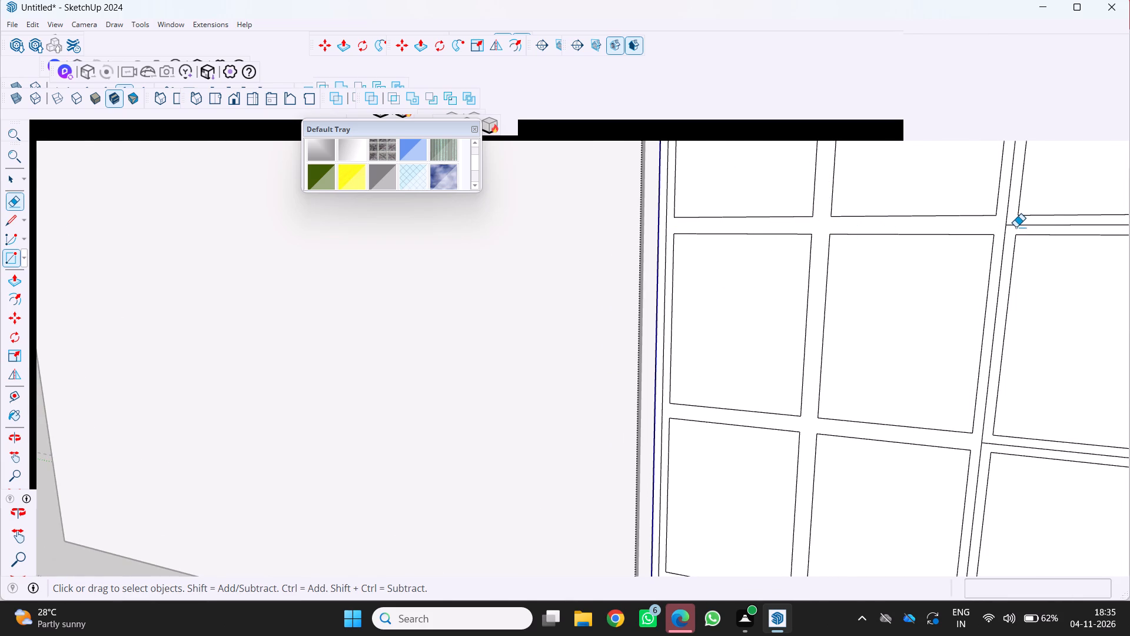
# Erase the divider lines between the second and third columns of cells in the grid's lower three rows.
pyautogui.click(1006, 222)
pyautogui.scroll(-4, 996, 261)
pyautogui.scroll(4, 988, 280)
pyautogui.click(1010, 217)
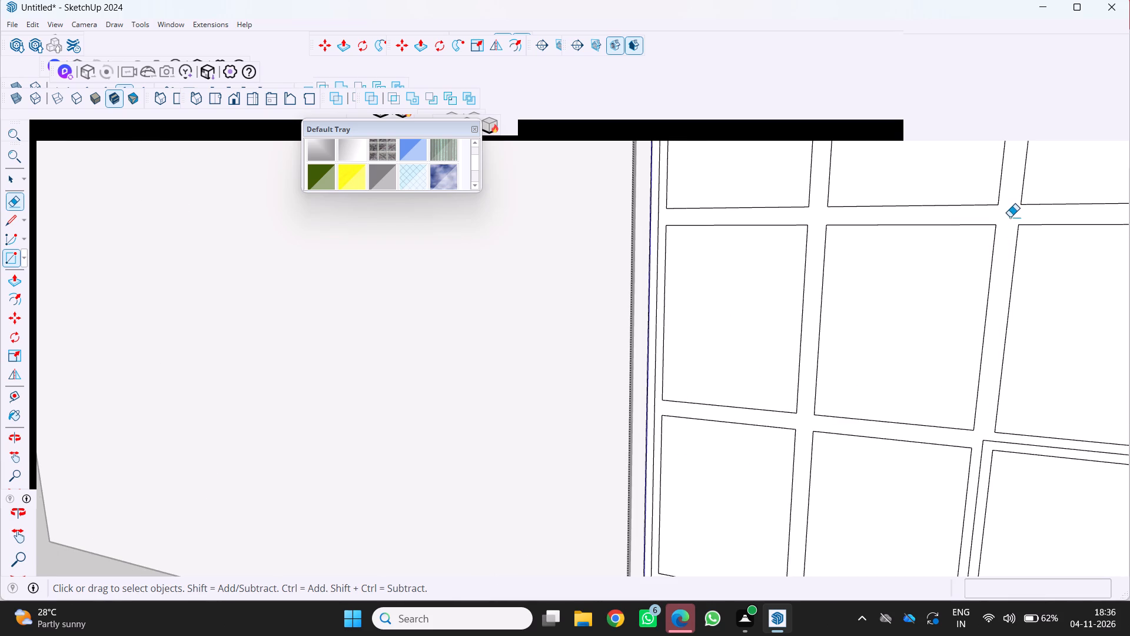
pyautogui.click(985, 443)
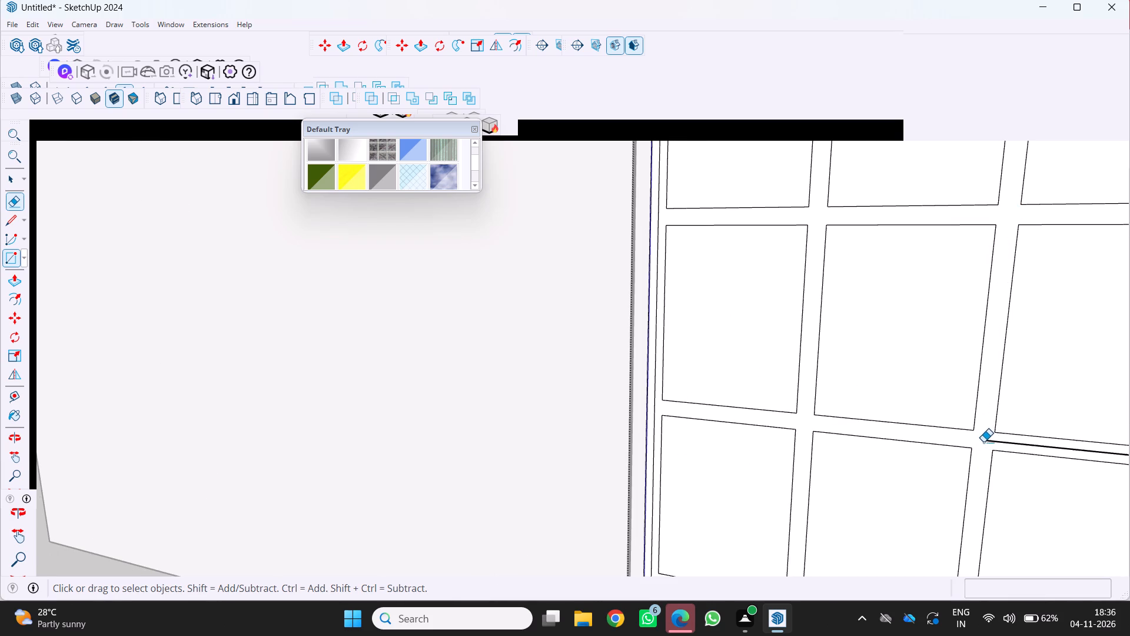
pyautogui.click(989, 443)
pyautogui.scroll(-10, 986, 435)
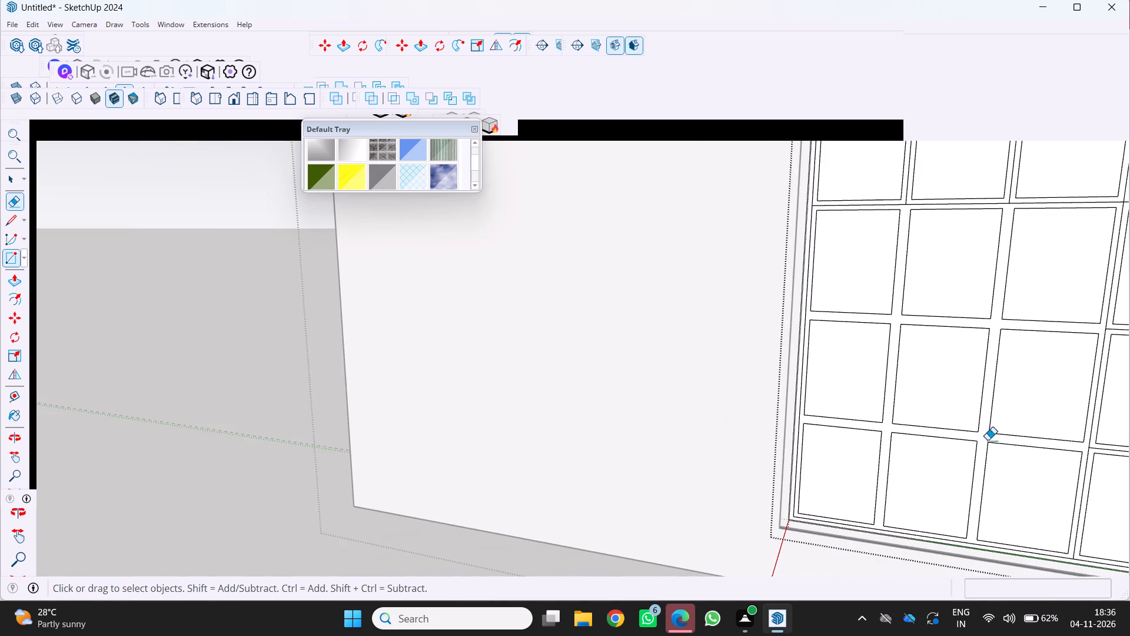
pyautogui.scroll(-6, 987, 443)
# Erase the divider lines between the third and fourth columns of cells in the grid's lower three rows.
pyautogui.moveTo(986, 441); pyautogui.dragTo(740, 503, button='middle')
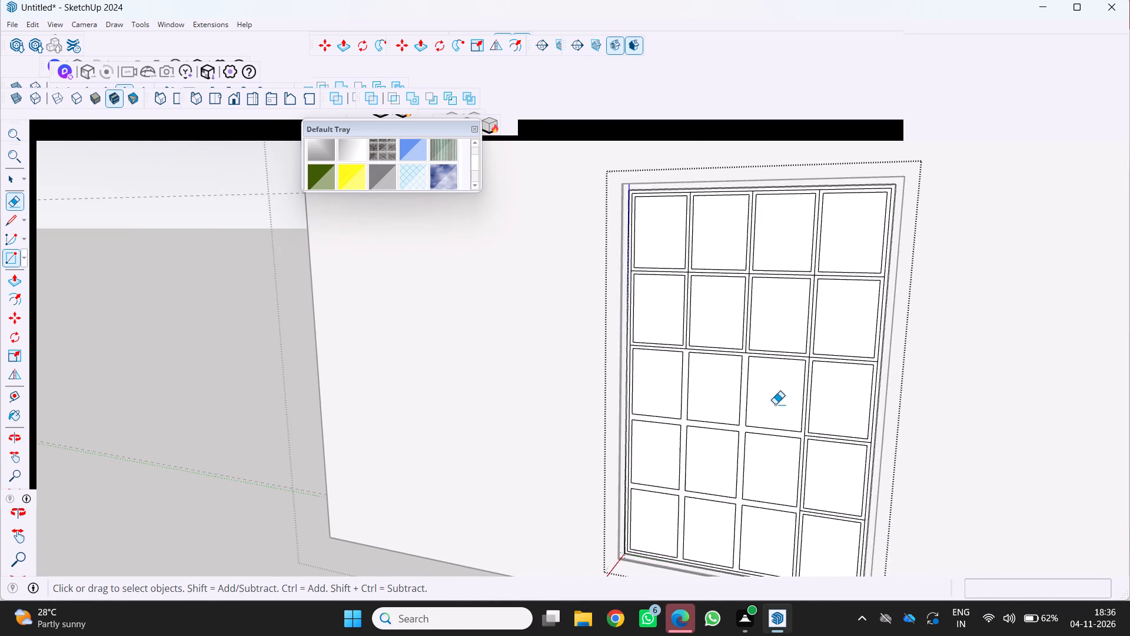
pyautogui.scroll(3, 777, 397)
pyautogui.click(815, 450)
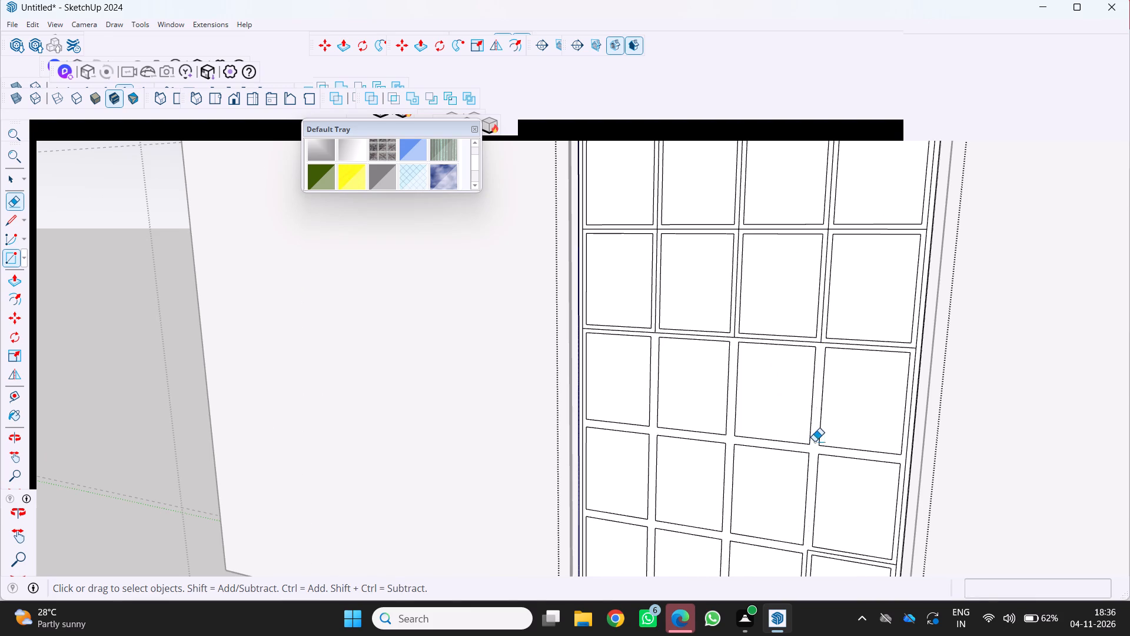
pyautogui.scroll(4, 825, 340)
pyautogui.click(818, 342)
pyautogui.scroll(-11, 819, 342)
pyautogui.scroll(9, 825, 509)
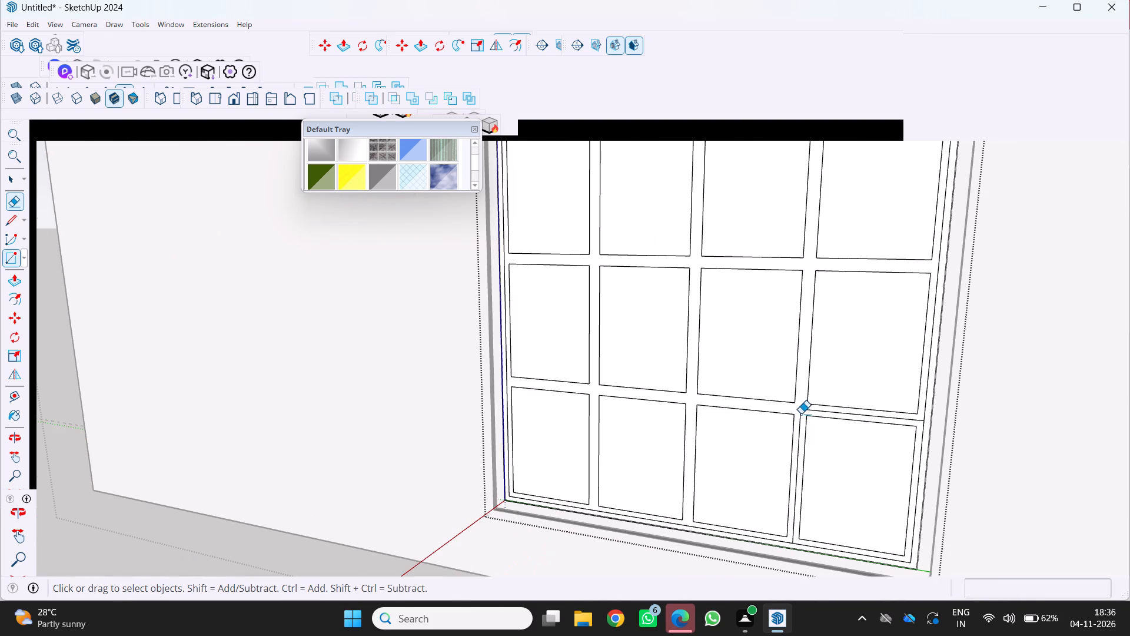
pyautogui.click(804, 412)
pyautogui.click(799, 423)
pyautogui.scroll(-1, 803, 422)
# Erase the divider lines between the first and second columns of cells in the grid's top two rows.
pyautogui.scroll(-4, 803, 422)
pyautogui.moveTo(788, 403); pyautogui.dragTo(782, 589, button='middle')
pyautogui.keyDown('shift'); pyautogui.middleClick(782, 589); pyautogui.keyUp('shift')
pyautogui.keyDown('shift'); pyautogui.scroll(-5, 782, 589); pyautogui.keyUp('shift')
pyautogui.scroll(10, 726, 410)
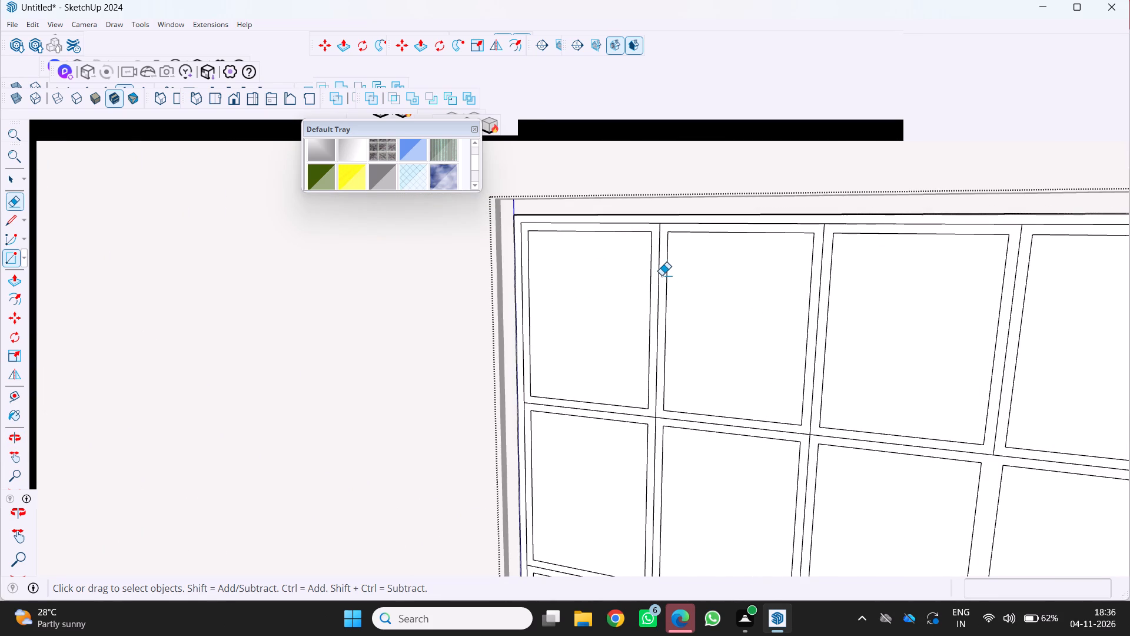
pyautogui.click(661, 274)
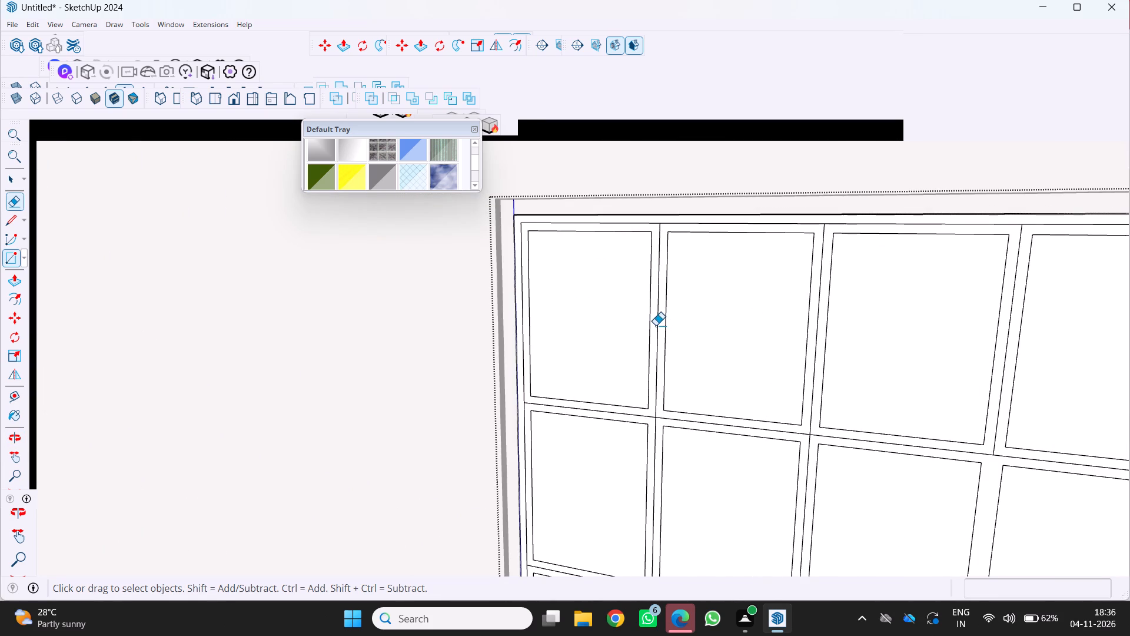
pyautogui.click(656, 325)
pyautogui.scroll(4, 663, 433)
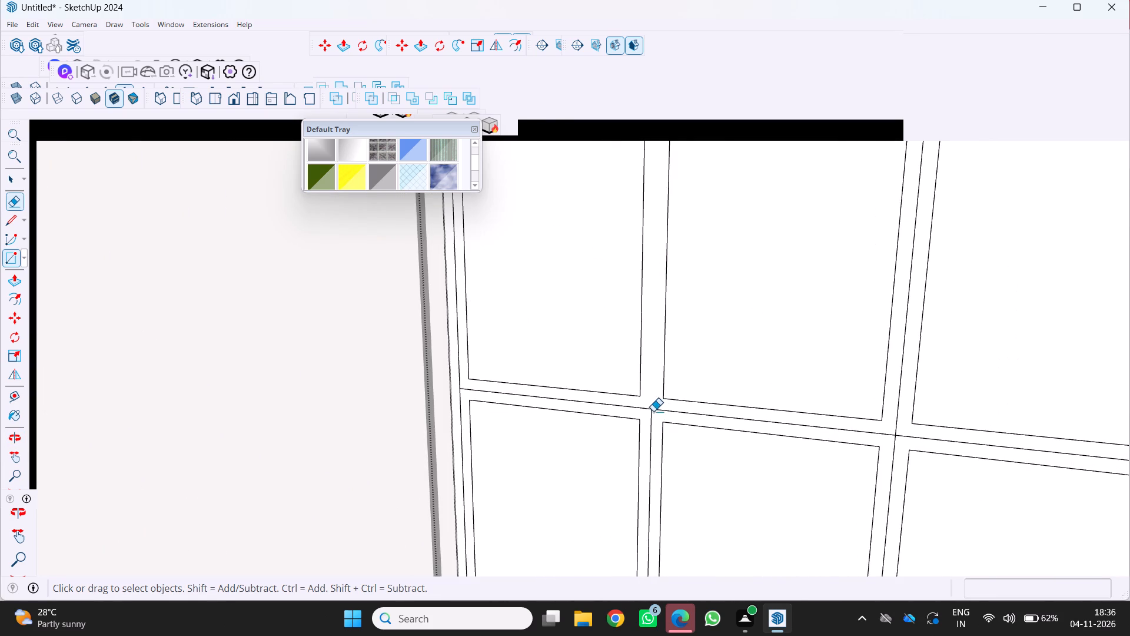
pyautogui.click(653, 411)
pyautogui.scroll(-5, 796, 407)
# Erase the remaining divider lines between the second, third and fourth columns of cells in the grid's top two rows.
pyautogui.scroll(4, 859, 423)
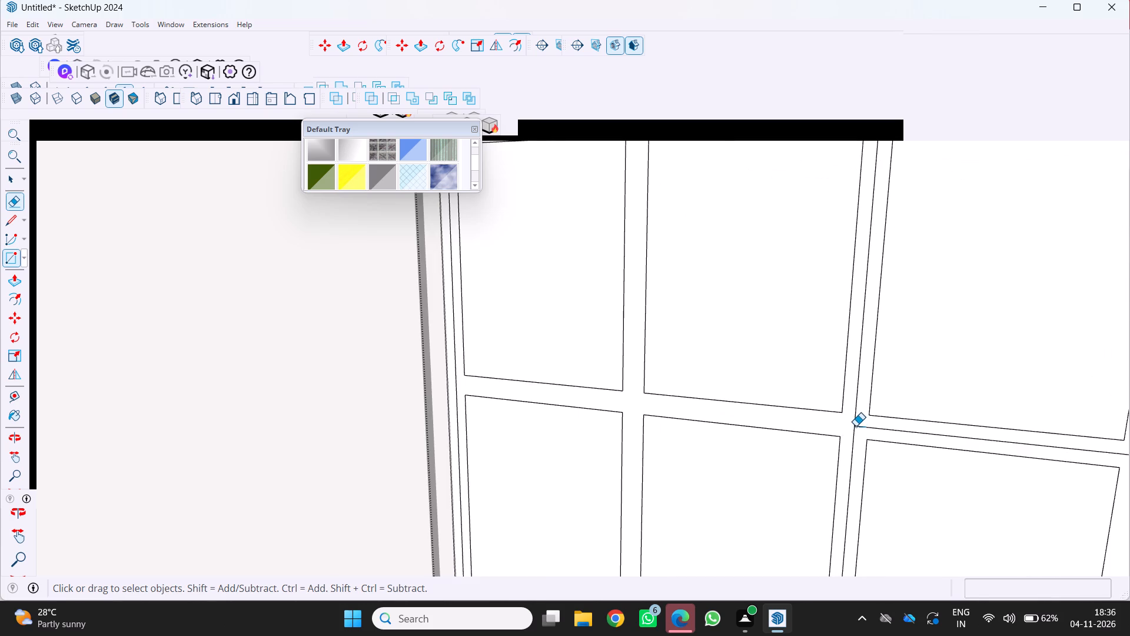
pyautogui.click(856, 426)
pyautogui.scroll(-13, 855, 423)
pyautogui.scroll(8, 899, 425)
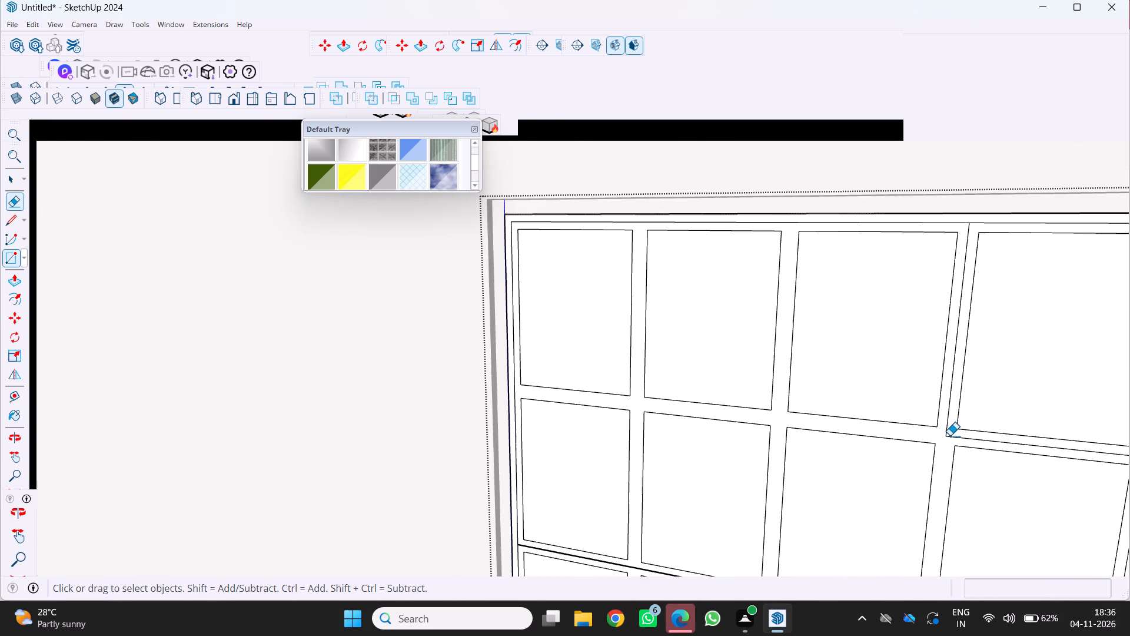
pyautogui.click(945, 439)
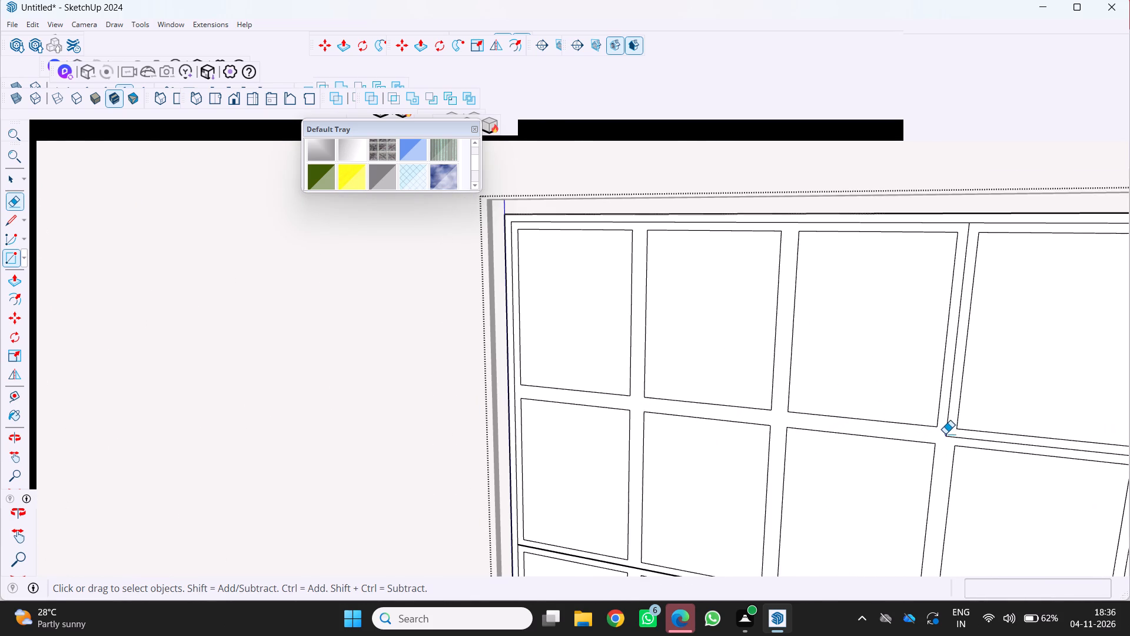
pyautogui.click(945, 433)
pyautogui.click(949, 435)
pyautogui.scroll(-8, 947, 435)
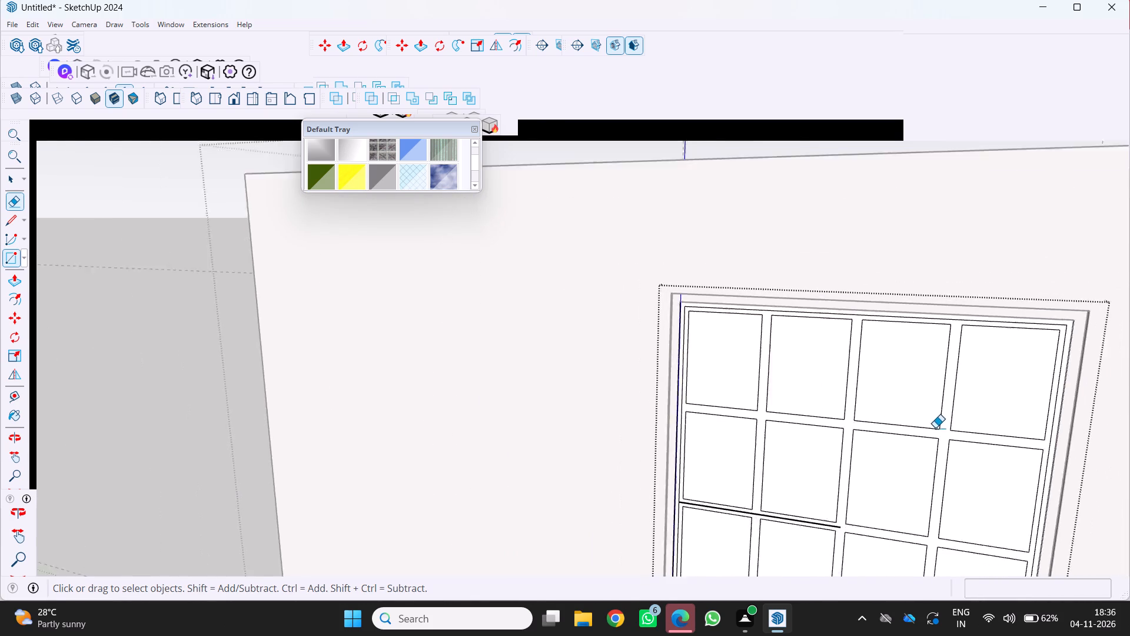
# Erase the leftover horizontal divider line between the second and third rows of cells.
pyautogui.scroll(-2, 935, 428)
pyautogui.moveTo(929, 422); pyautogui.dragTo(1019, 244, button='middle')
pyautogui.scroll(2, 913, 331)
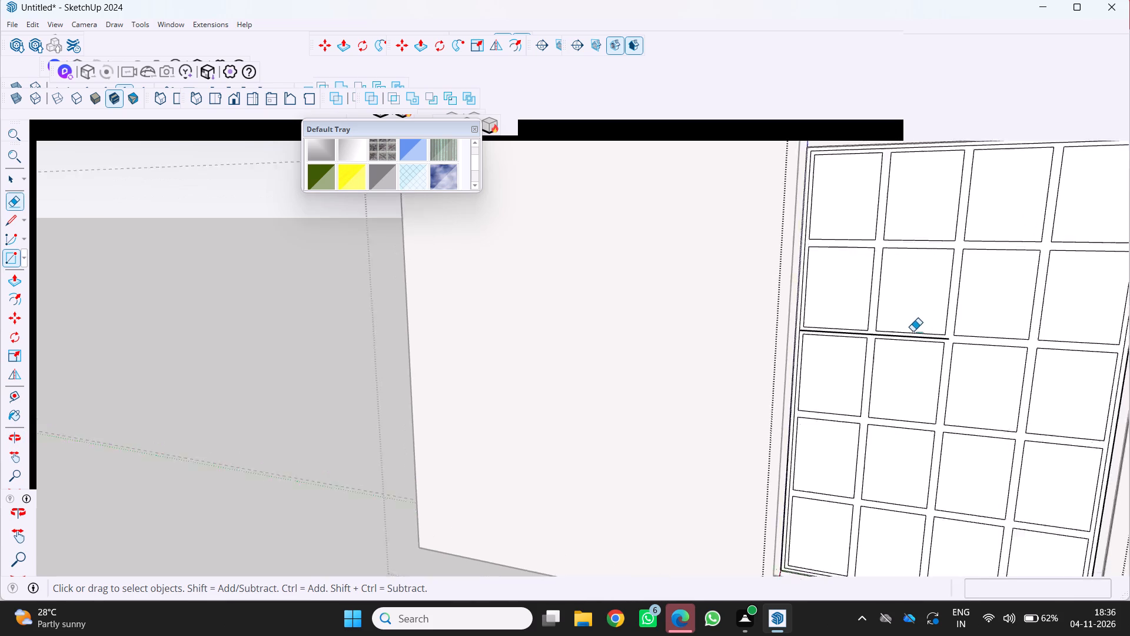
pyautogui.scroll(5, 913, 331)
pyautogui.click(853, 337)
# Erase the inner border lines along the left side and bottom of the panel grid.
pyautogui.scroll(-5, 840, 347)
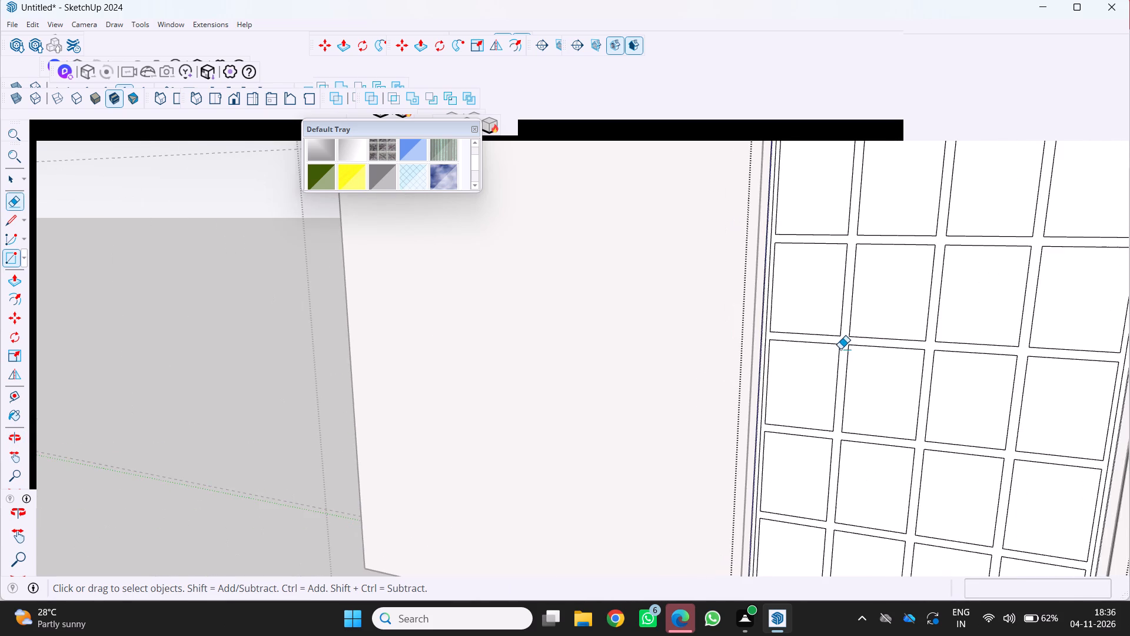
pyautogui.scroll(-5, 840, 349)
pyautogui.scroll(15, 719, 470)
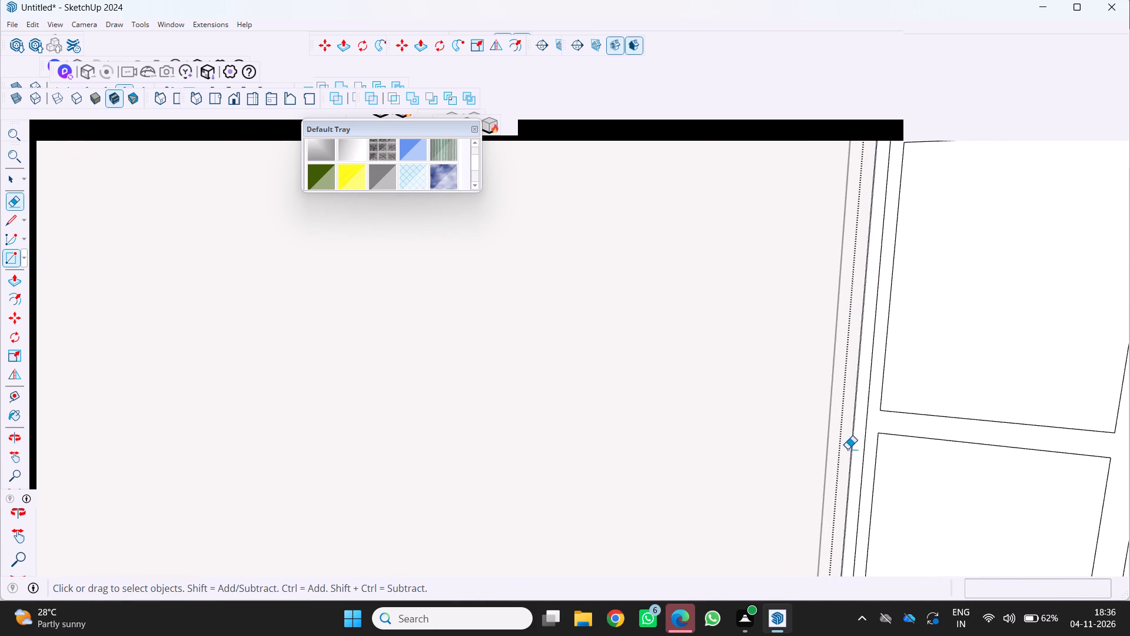
pyautogui.click(869, 428)
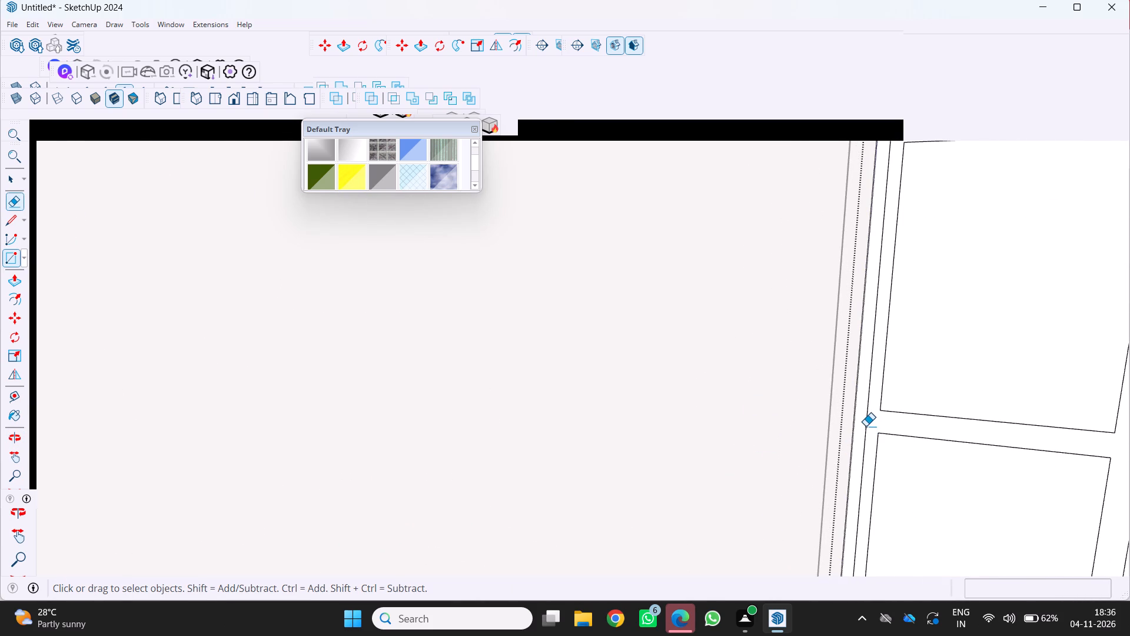
pyautogui.click(866, 426)
pyautogui.scroll(-17, 864, 423)
pyautogui.moveTo(967, 466); pyautogui.dragTo(762, 429, button='middle')
pyautogui.keyDown('shift'); pyautogui.scroll(13, 793, 488); pyautogui.keyUp('shift')
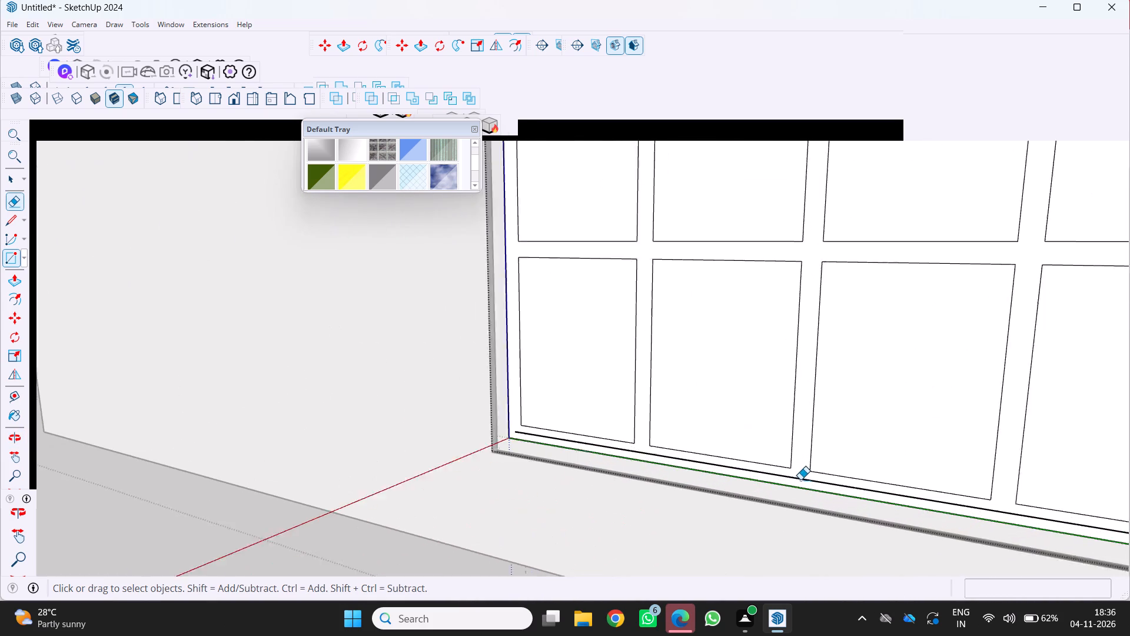
pyautogui.keyDown('shift'); pyautogui.scroll(1, 800, 479); pyautogui.keyUp('shift')
pyautogui.click(793, 476)
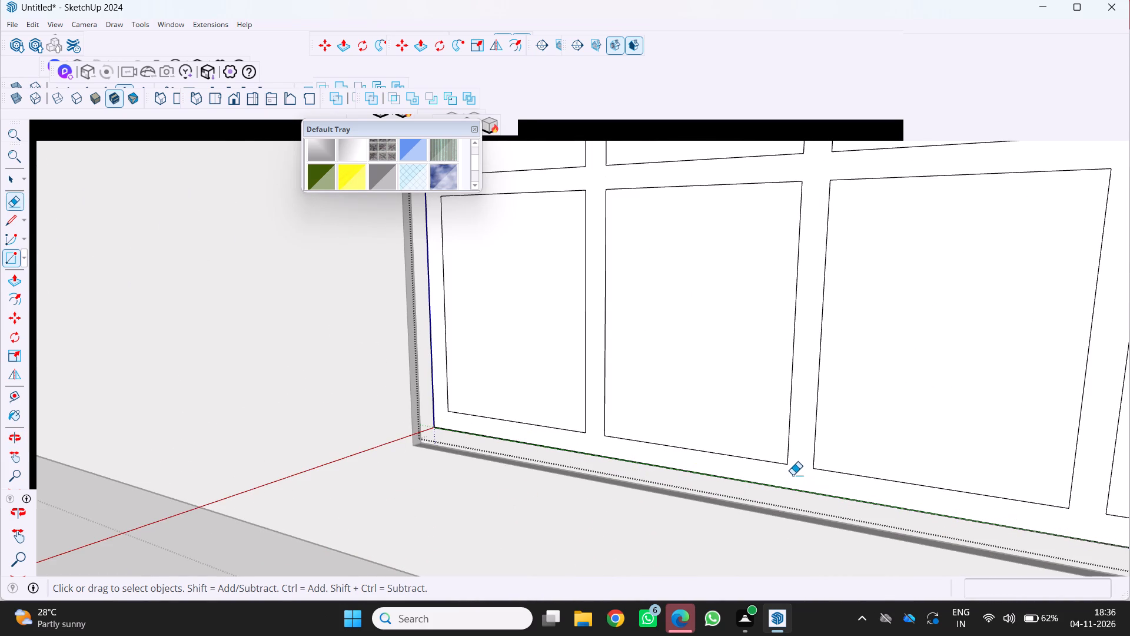
# Erase the inner border lines along the right side and top of the panel grid.
pyautogui.scroll(-15, 789, 473)
pyautogui.scroll(14, 890, 453)
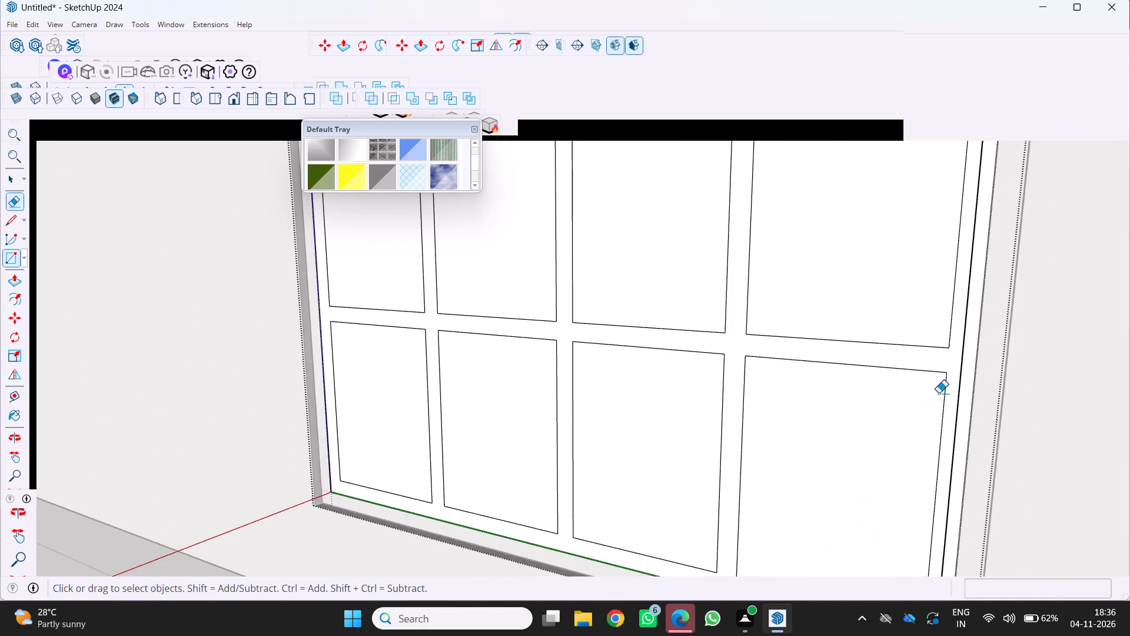
pyautogui.scroll(3, 939, 393)
pyautogui.click(966, 412)
pyautogui.scroll(-7, 959, 411)
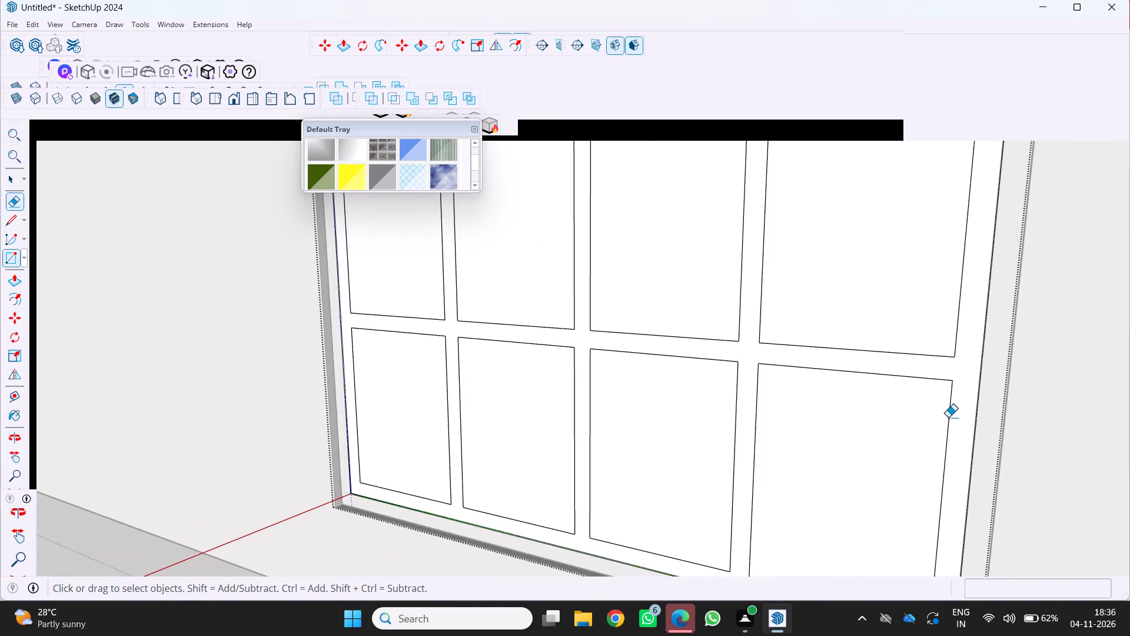
pyautogui.scroll(-16, 948, 417)
pyautogui.keyDown('shift'); pyautogui.moveTo(825, 366); pyautogui.dragTo(718, 554, button='middle'); pyautogui.keyUp('shift')
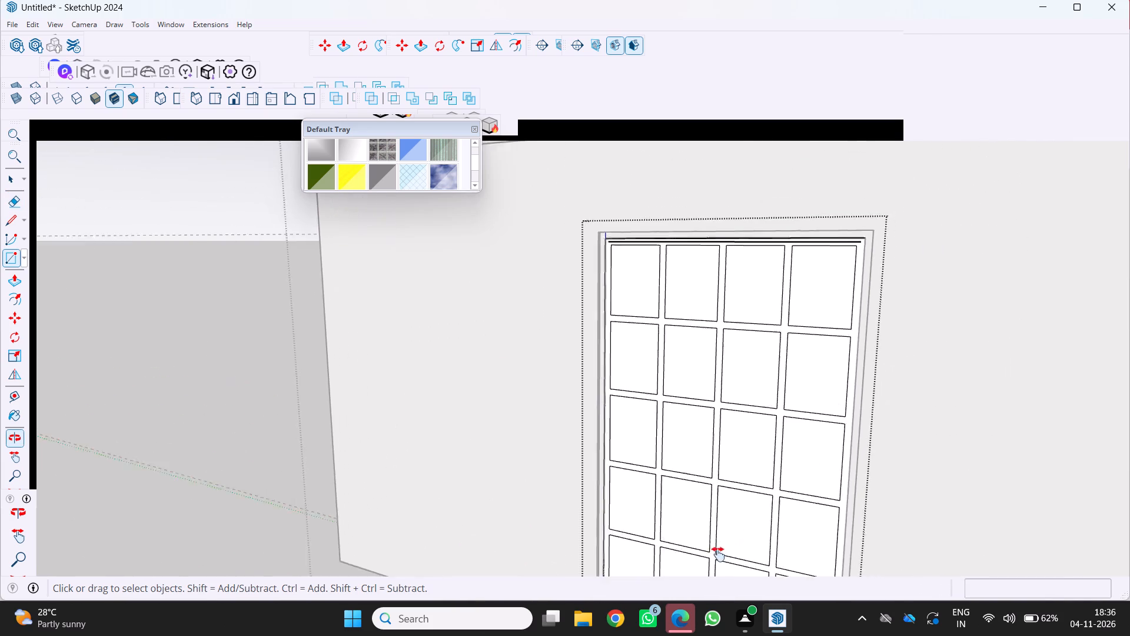
pyautogui.keyDown('shift'); pyautogui.moveTo(718, 554); pyautogui.dragTo(711, 565, button='middle'); pyautogui.keyUp('shift')
pyautogui.keyDown('shift'); pyautogui.middleClick(710, 565); pyautogui.keyUp('shift')
pyautogui.keyDown('shift'); pyautogui.scroll(15, 715, 324); pyautogui.keyUp('shift')
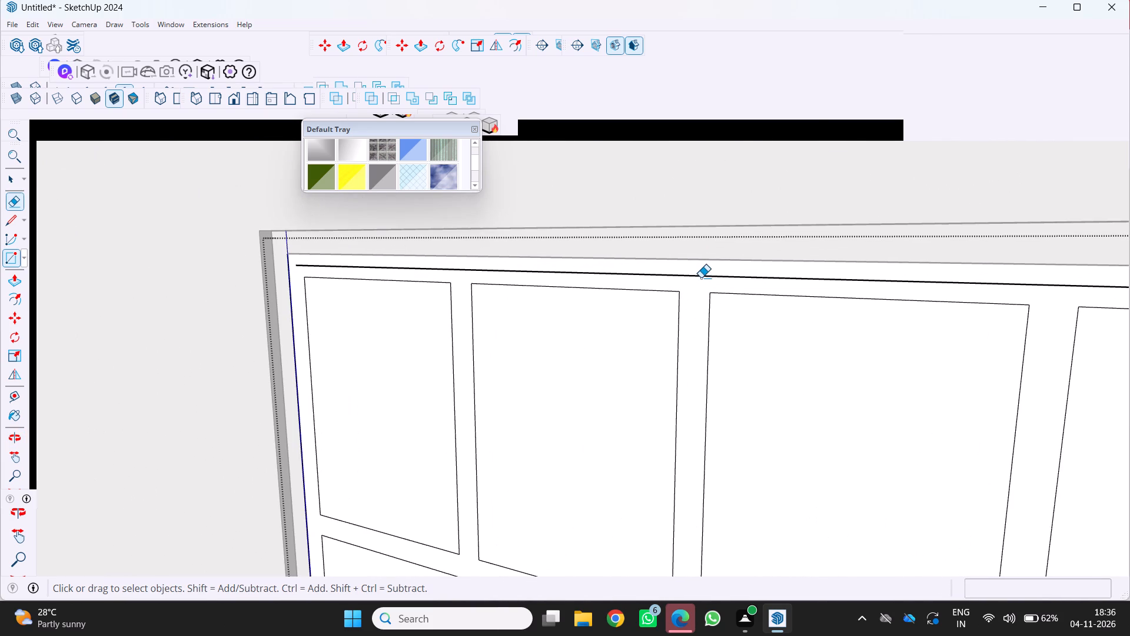
pyautogui.keyDown('shift'); pyautogui.click(701, 278); pyautogui.keyUp('shift')
# Examine the four-by-five panel grid in its wall opening from a distance and close up.
pyautogui.keyDown('shift'); pyautogui.scroll(-20, 704, 278); pyautogui.keyUp('shift')
pyautogui.keyDown('shift'); pyautogui.scroll(-5, 704, 278); pyautogui.keyUp('shift')
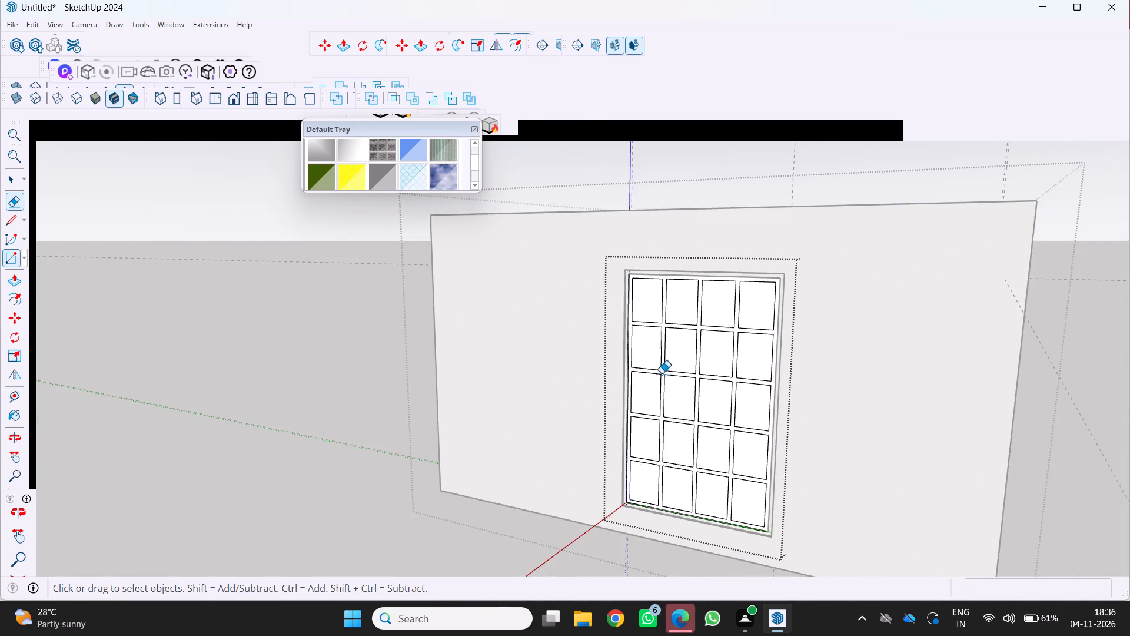
pyautogui.keyDown('shift'); pyautogui.scroll(-6, 659, 393); pyautogui.keyUp('shift')
pyautogui.scroll(3, 627, 473)
pyautogui.moveTo(657, 498); pyautogui.dragTo(717, 515, button='middle')
pyautogui.scroll(-6, 717, 515)
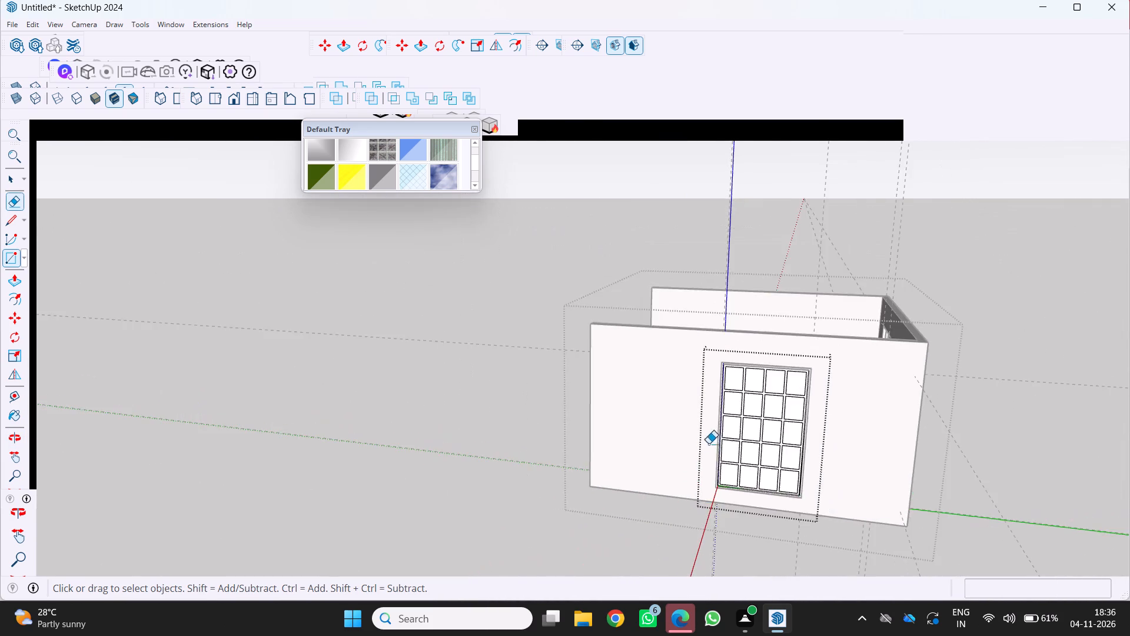
pyautogui.scroll(7, 747, 423)
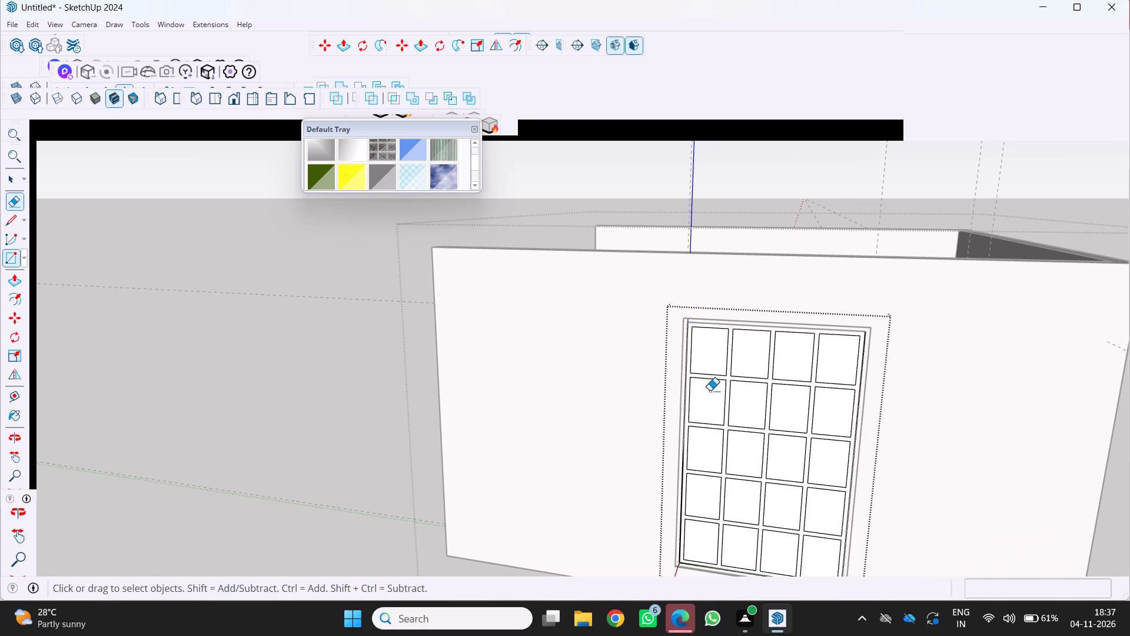
pyautogui.scroll(10, 686, 373)
pyautogui.moveTo(689, 343); pyautogui.dragTo(837, 379, button='middle')
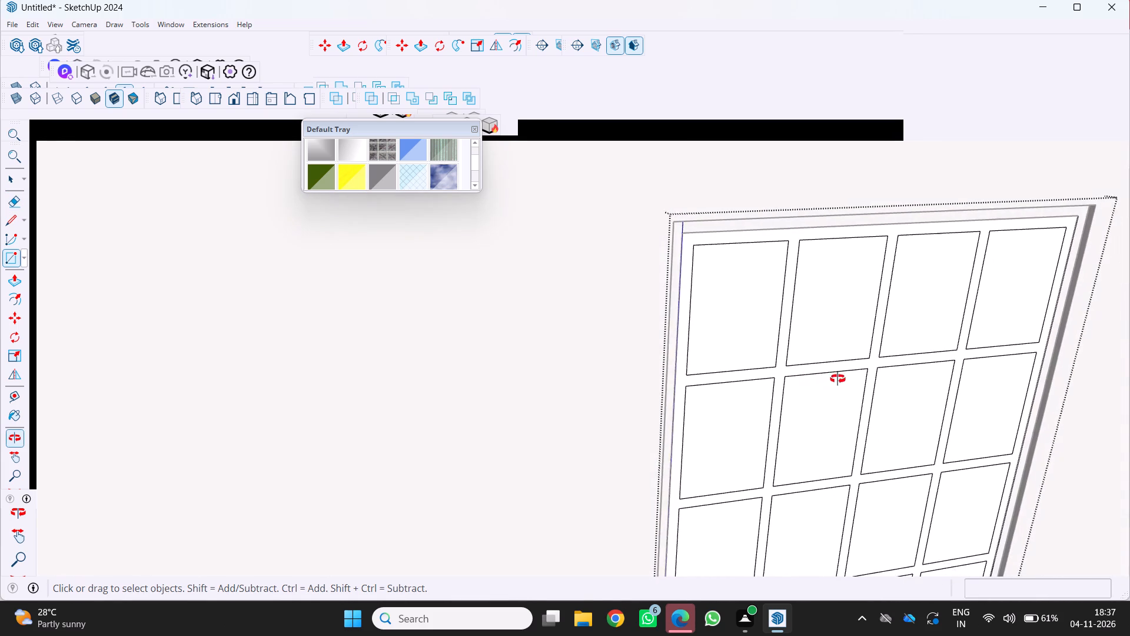
# Examine the four-by-five grid panel's edges, cells and bottom corner within its wall opening from several angles.
pyautogui.moveTo(837, 379); pyautogui.dragTo(716, 389, button='middle')
pyautogui.middleClick(716, 389)
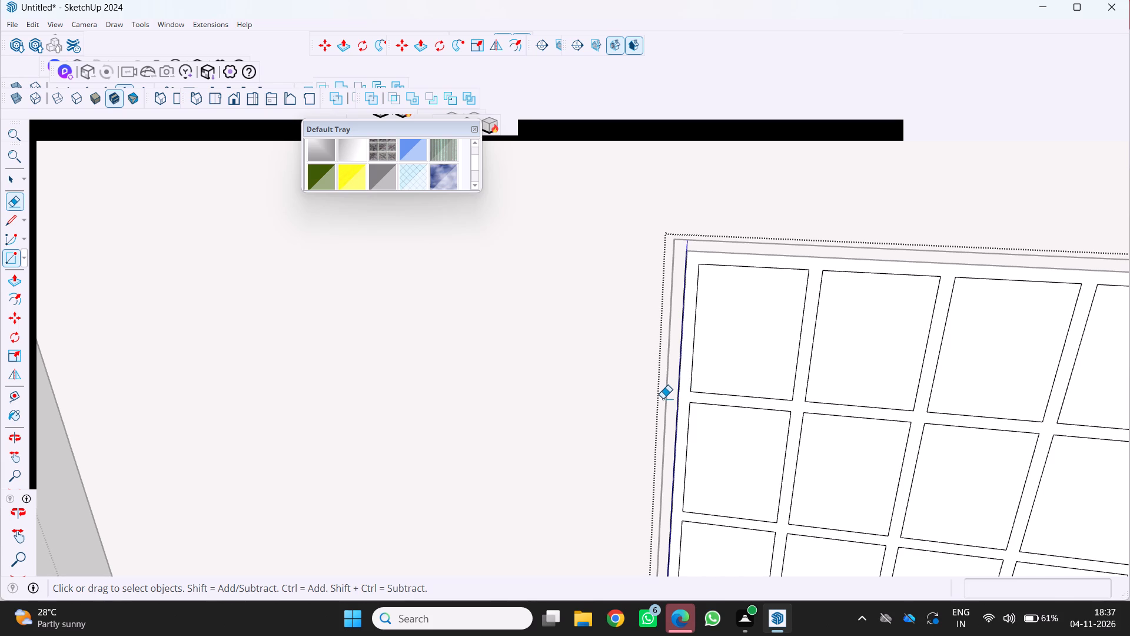
pyautogui.scroll(-4, 659, 400)
pyautogui.moveTo(656, 403); pyautogui.dragTo(609, 416, button='middle')
pyautogui.scroll(5, 656, 403)
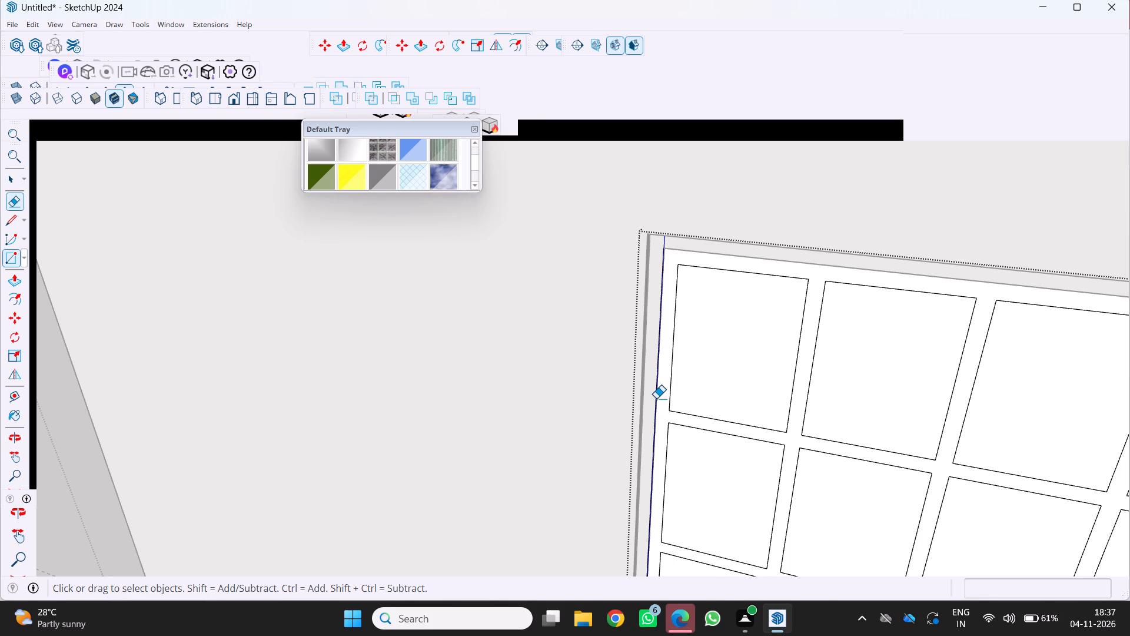
pyautogui.scroll(-10, 656, 398)
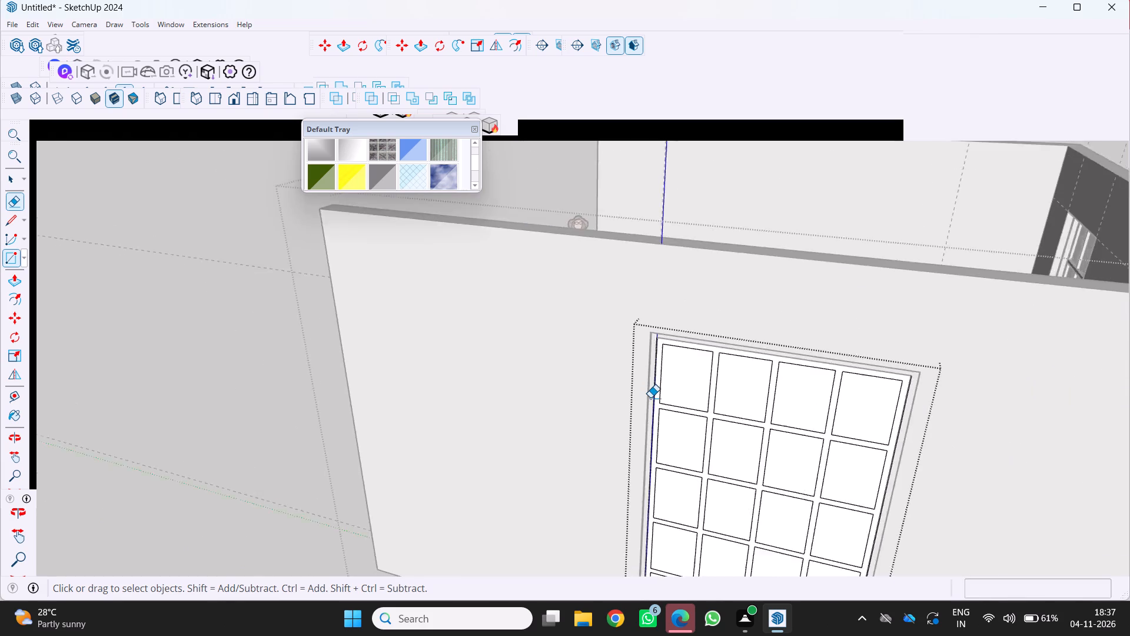
pyautogui.scroll(-5, 650, 397)
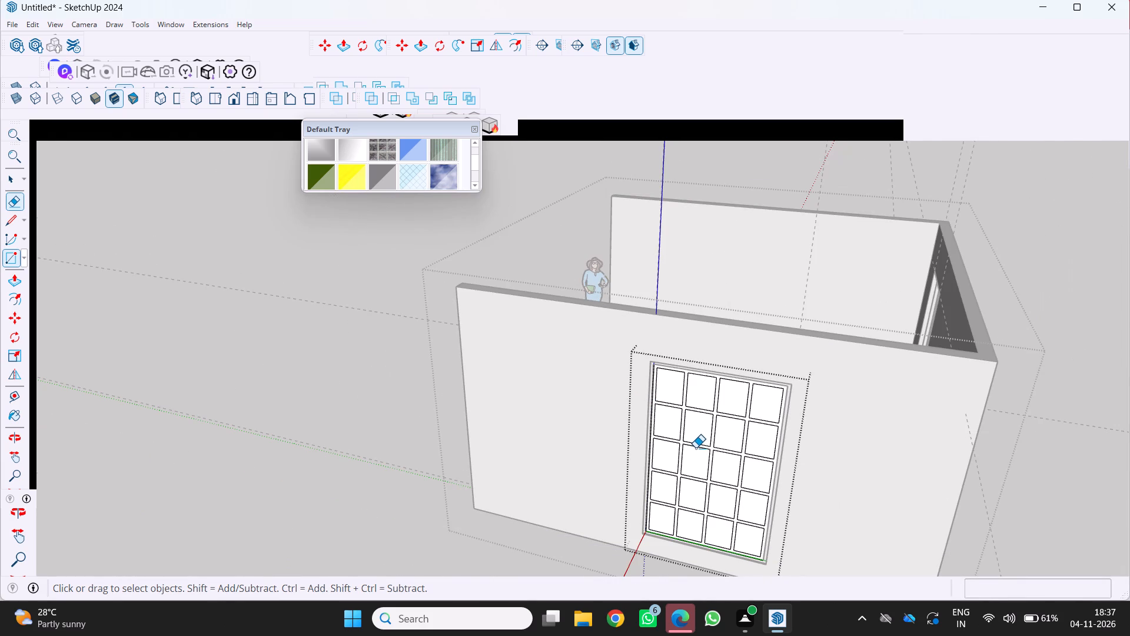
pyautogui.scroll(6, 696, 445)
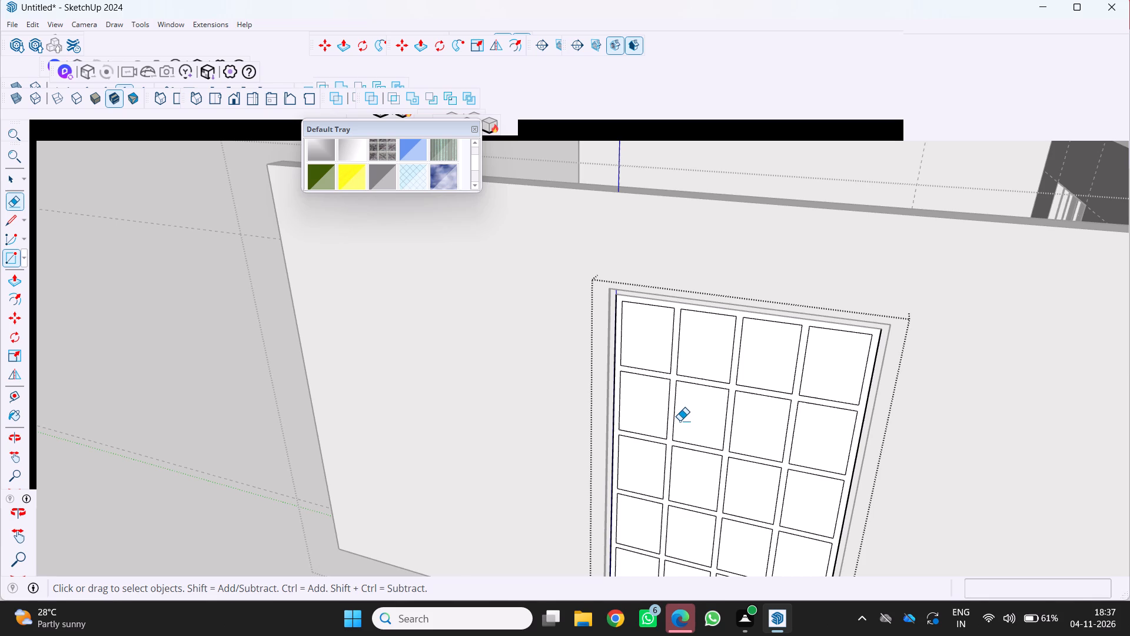
pyautogui.scroll(-5, 714, 403)
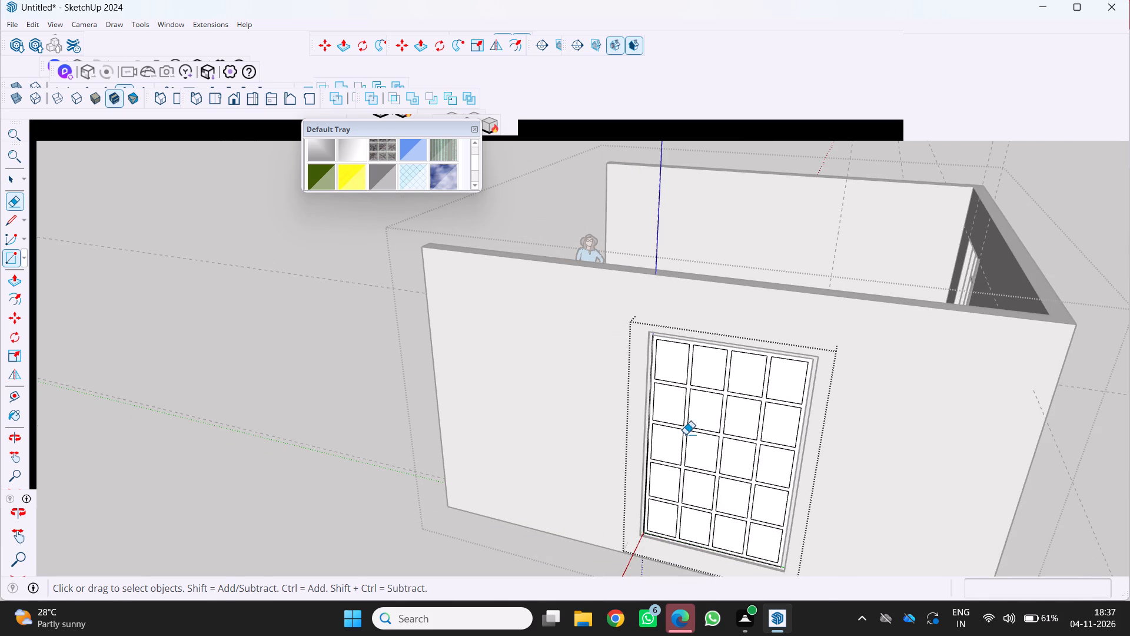
pyautogui.scroll(1, 743, 450)
pyautogui.moveTo(743, 450); pyautogui.dragTo(770, 427, button='middle')
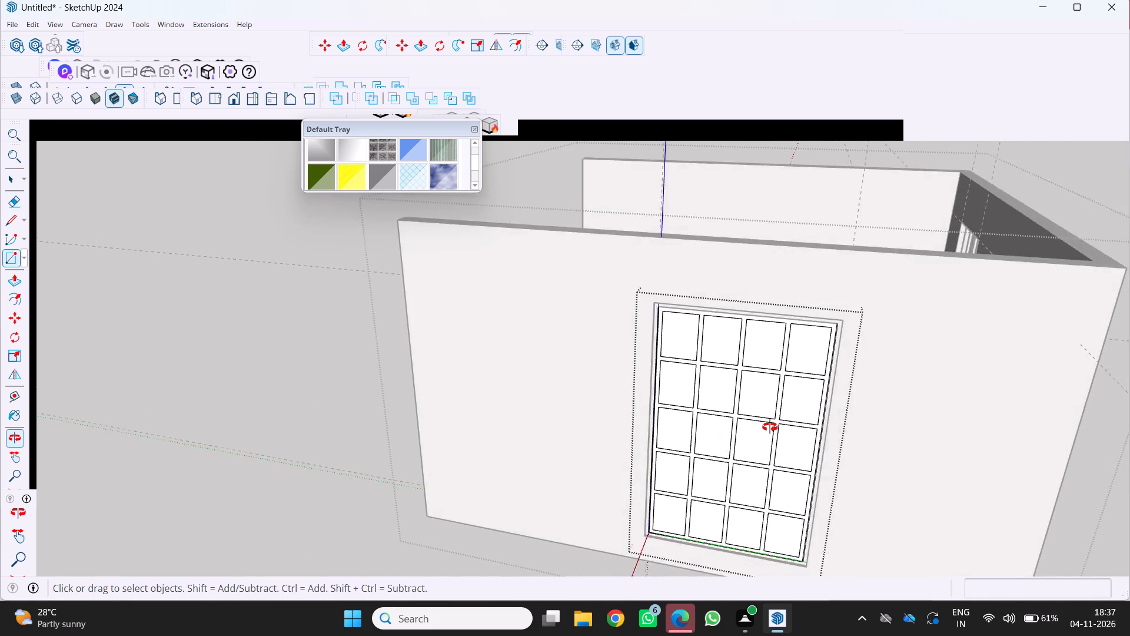
pyautogui.moveTo(770, 427); pyautogui.dragTo(790, 393, button='middle')
pyautogui.scroll(9, 759, 468)
pyautogui.moveTo(789, 505); pyautogui.dragTo(856, 479, button='middle')
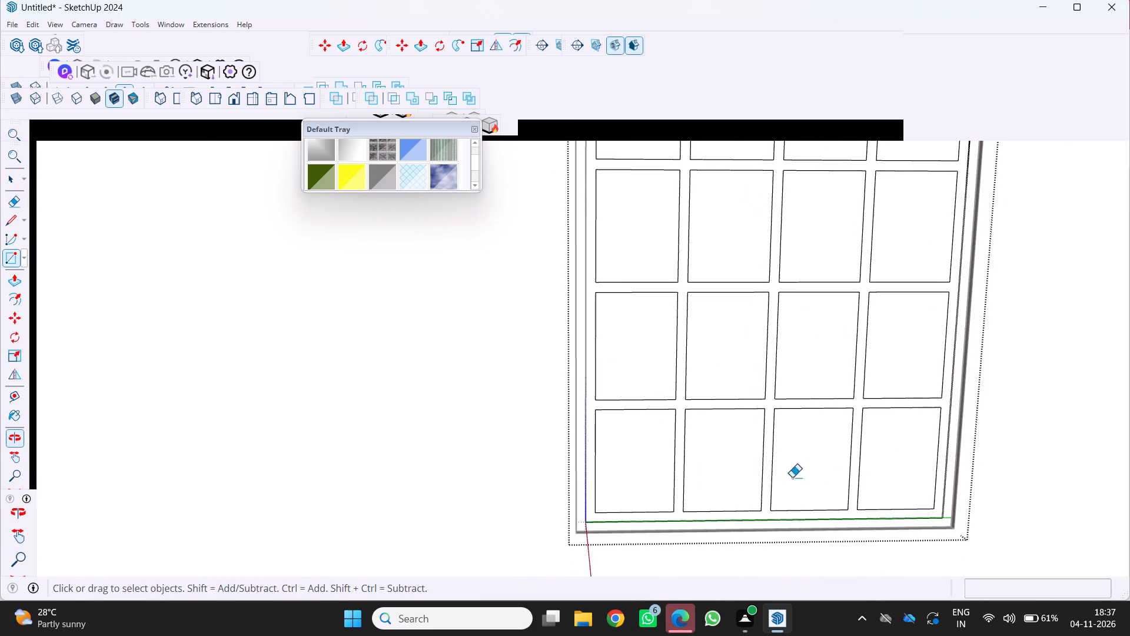
pyautogui.scroll(11, 696, 497)
pyautogui.scroll(6, 478, 536)
pyautogui.moveTo(537, 535); pyautogui.dragTo(630, 522, button='middle')
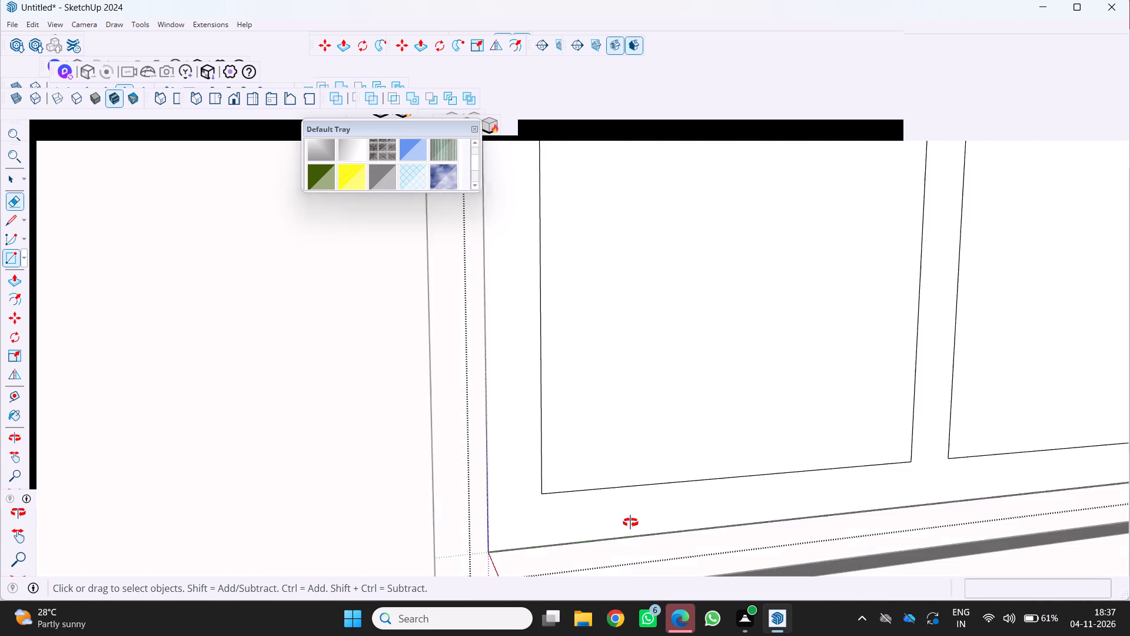
pyautogui.moveTo(630, 522); pyautogui.dragTo(543, 500, button='middle')
pyautogui.moveTo(542, 500); pyautogui.dragTo(536, 498, button='middle')
pyautogui.scroll(-11, 537, 498)
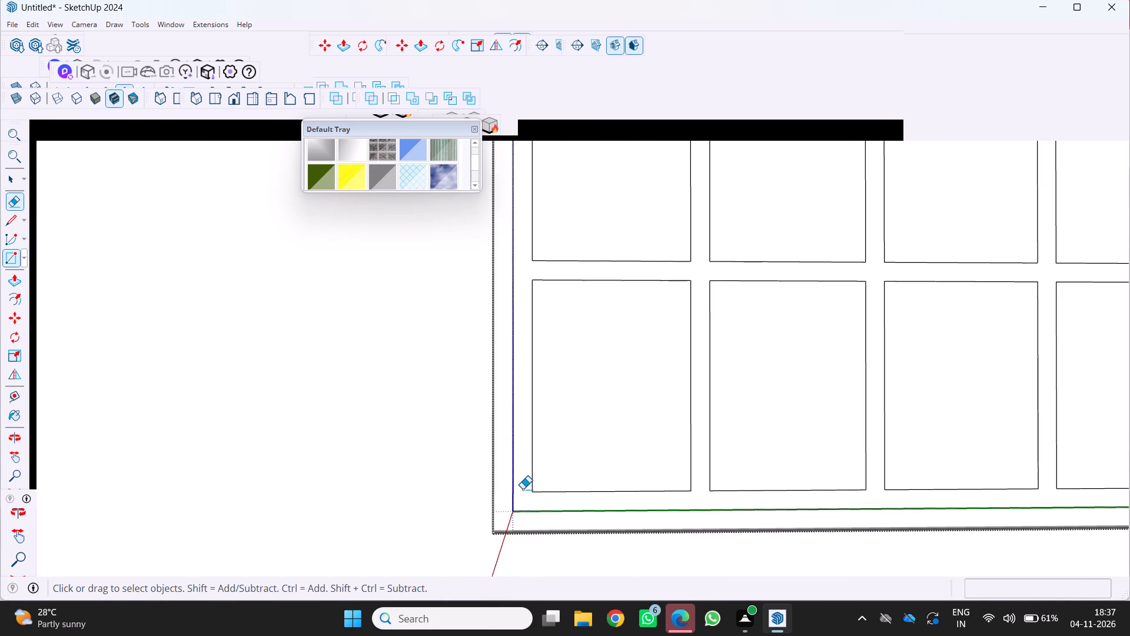
pyautogui.scroll(-6, 523, 489)
pyautogui.moveTo(520, 491); pyautogui.dragTo(477, 525, button='middle')
pyautogui.scroll(-4, 479, 507)
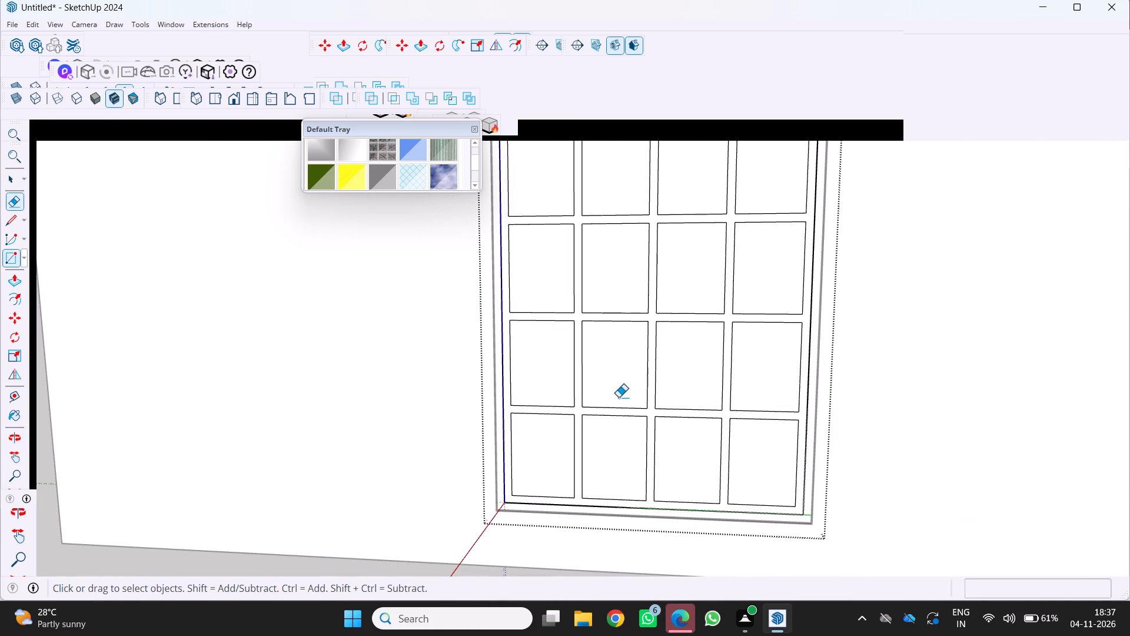
# Push/pull the continuous grid frame outward by 4, leaving the twenty cells recessed behind it.
pyautogui.press('p')
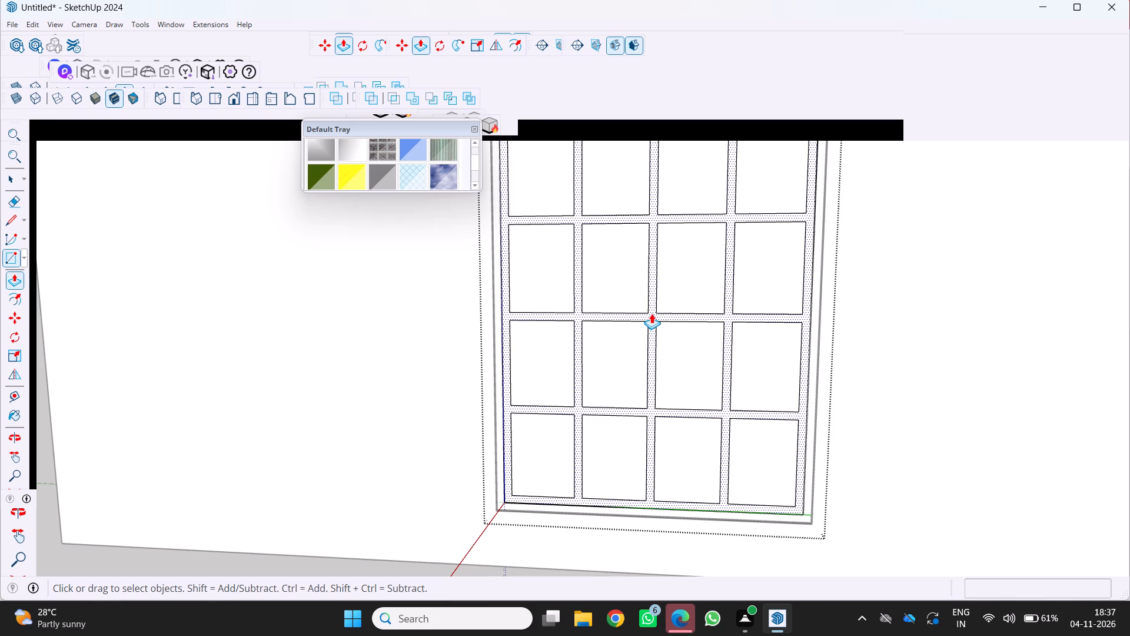
pyautogui.click(652, 313)
pyautogui.moveTo(653, 324); pyautogui.dragTo(691, 336, button='middle')
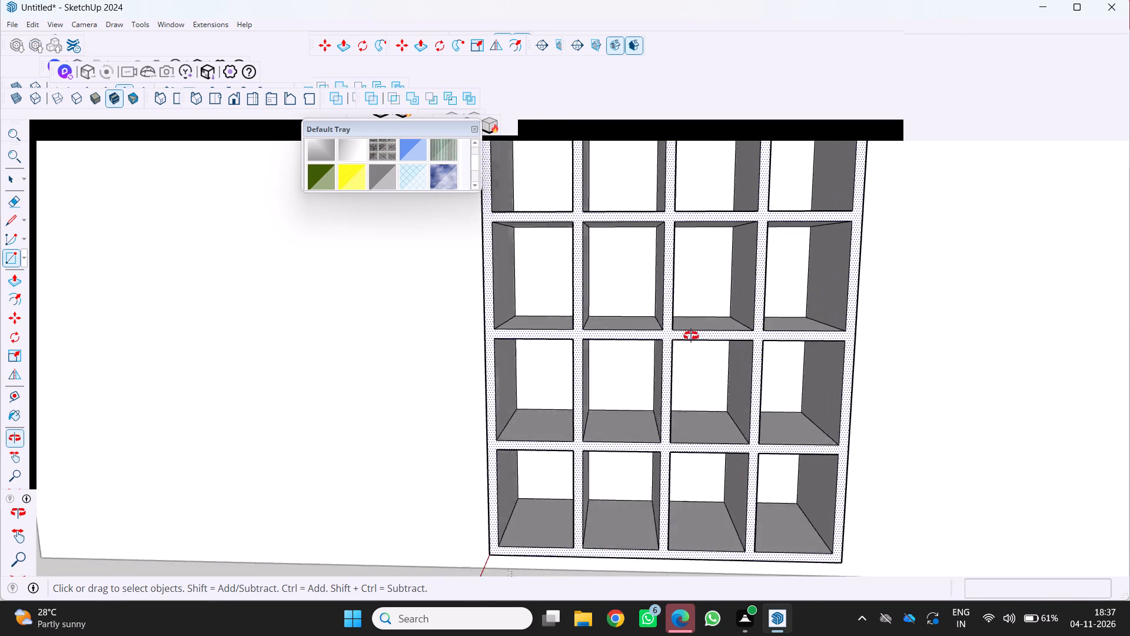
pyautogui.moveTo(691, 336); pyautogui.dragTo(692, 336, button='middle')
pyautogui.middleClick(692, 336)
pyautogui.scroll(-2, 659, 327)
pyautogui.moveTo(657, 329); pyautogui.dragTo(606, 349, button='middle')
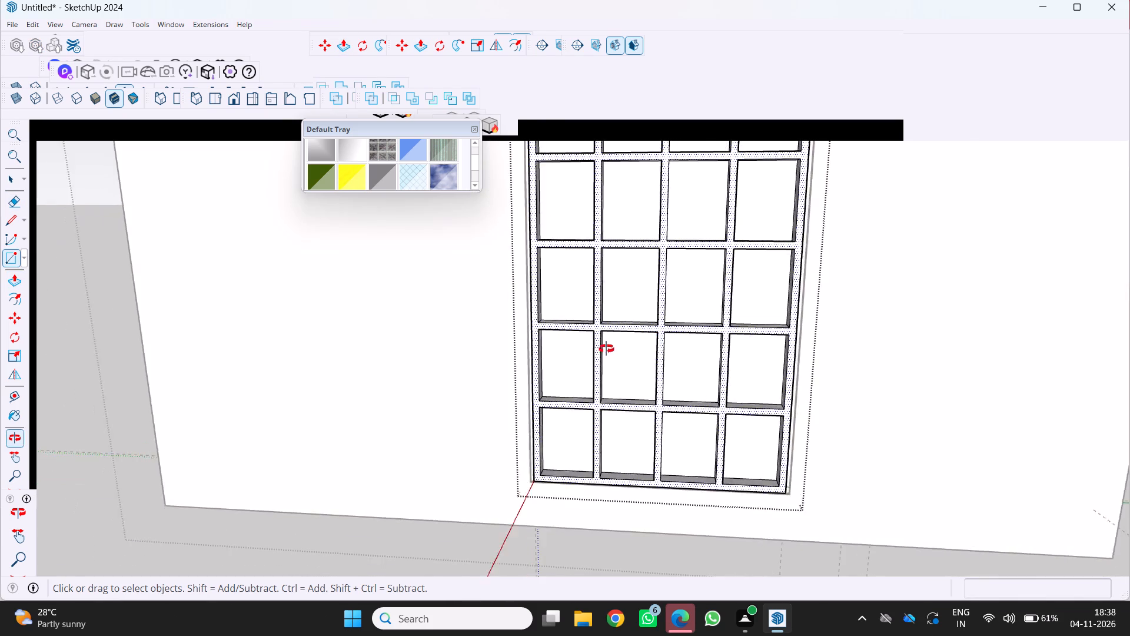
pyautogui.moveTo(606, 349); pyautogui.dragTo(581, 355, button='middle')
pyautogui.press('4')
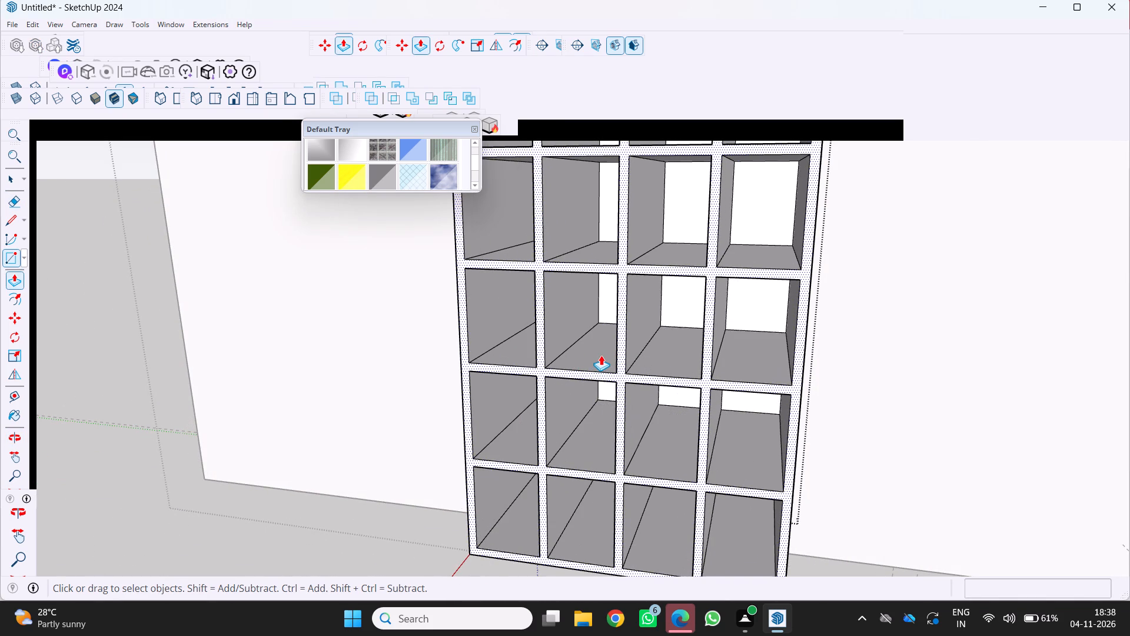
pyautogui.press('Return')
# Examine the extruded grid frame and its recessed cells from both sides, up close and from a distance.
pyautogui.moveTo(627, 367); pyautogui.dragTo(516, 424, button='middle')
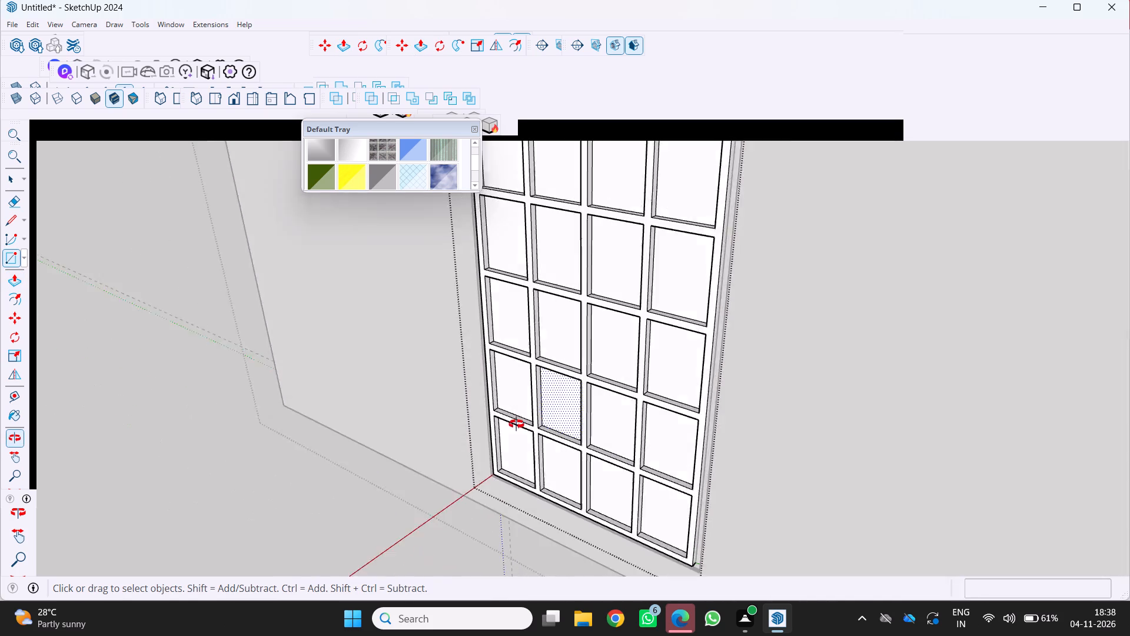
pyautogui.moveTo(516, 424); pyautogui.dragTo(473, 413, button='middle')
pyautogui.scroll(3, 620, 435)
pyautogui.moveTo(602, 440); pyautogui.dragTo(736, 435, button='middle')
pyautogui.middleClick(736, 435)
pyautogui.middleClick(736, 435)
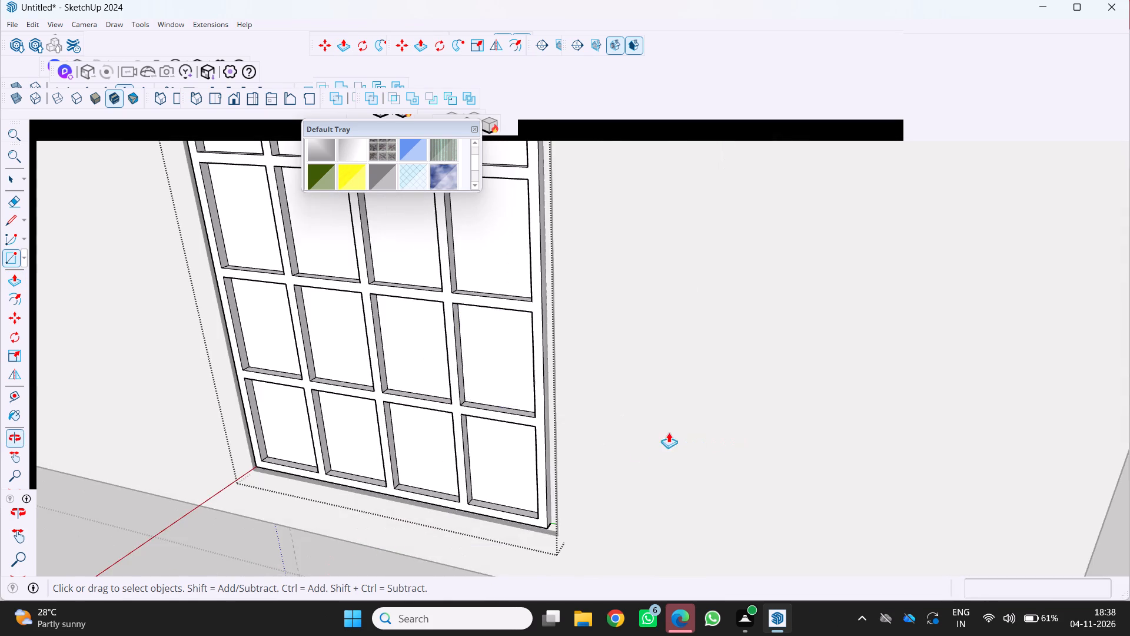
pyautogui.scroll(-3, 556, 432)
pyautogui.moveTo(561, 429); pyautogui.dragTo(746, 387, button='middle')
pyautogui.scroll(1, 570, 426)
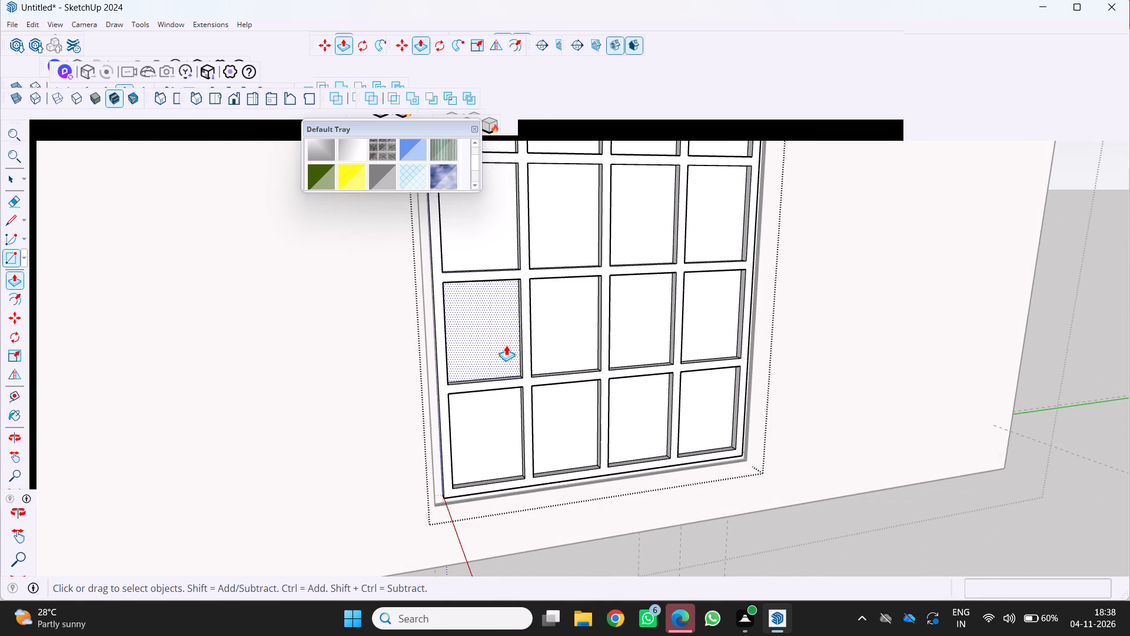
pyautogui.click(491, 345)
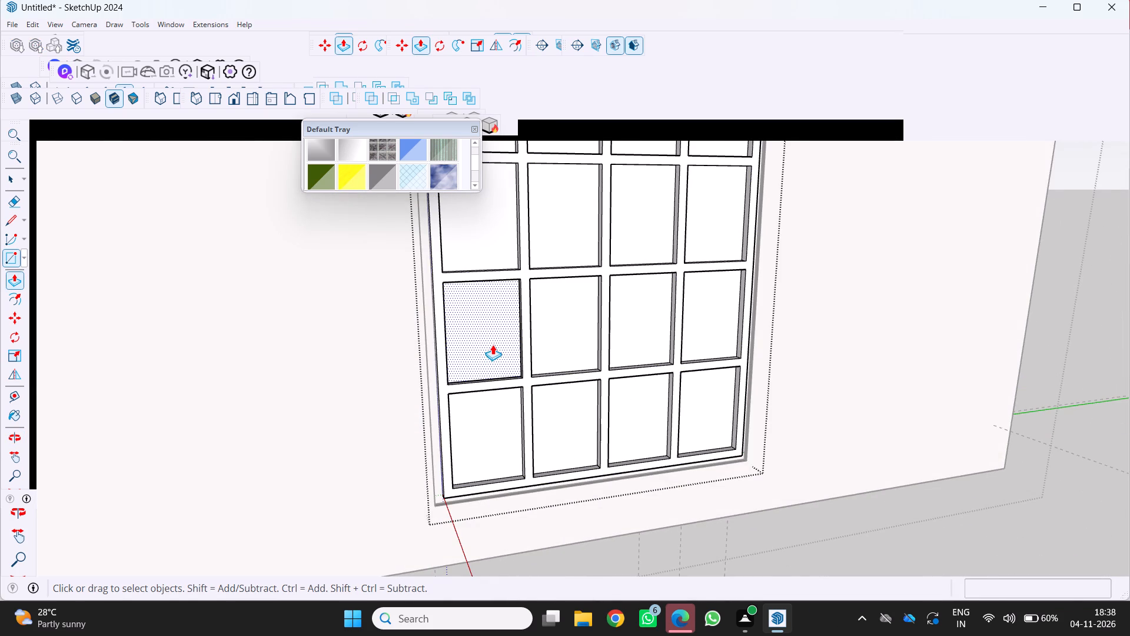
pyautogui.click(493, 344)
pyautogui.scroll(2, 500, 362)
pyautogui.moveTo(500, 362); pyautogui.dragTo(555, 392, button='middle')
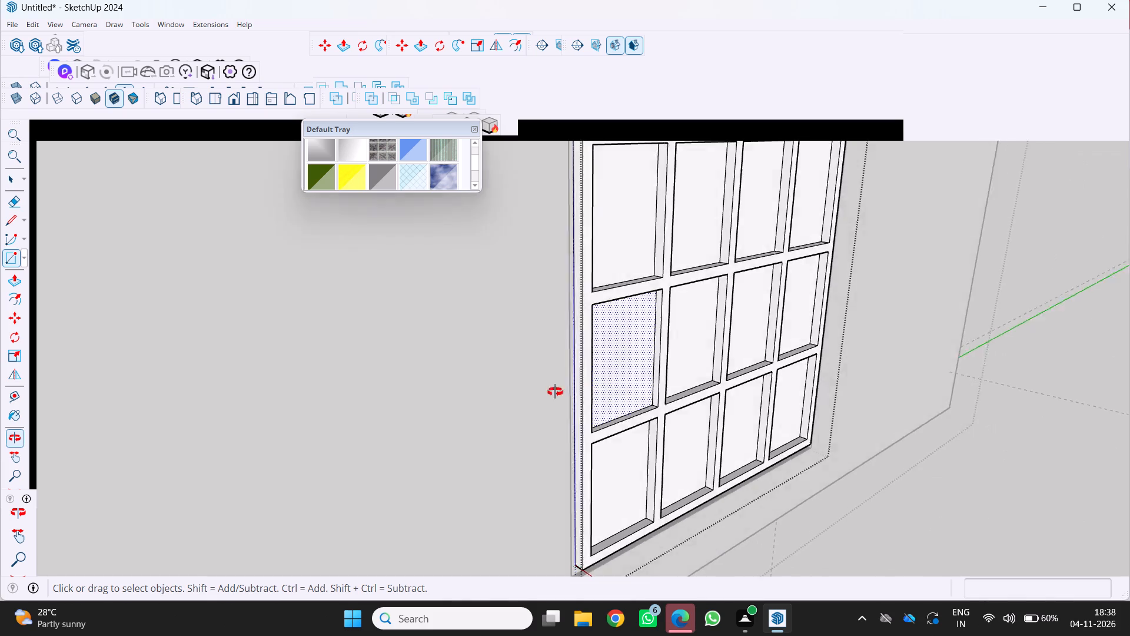
pyautogui.moveTo(555, 392); pyautogui.dragTo(462, 411, button='middle')
pyautogui.scroll(-5, 462, 411)
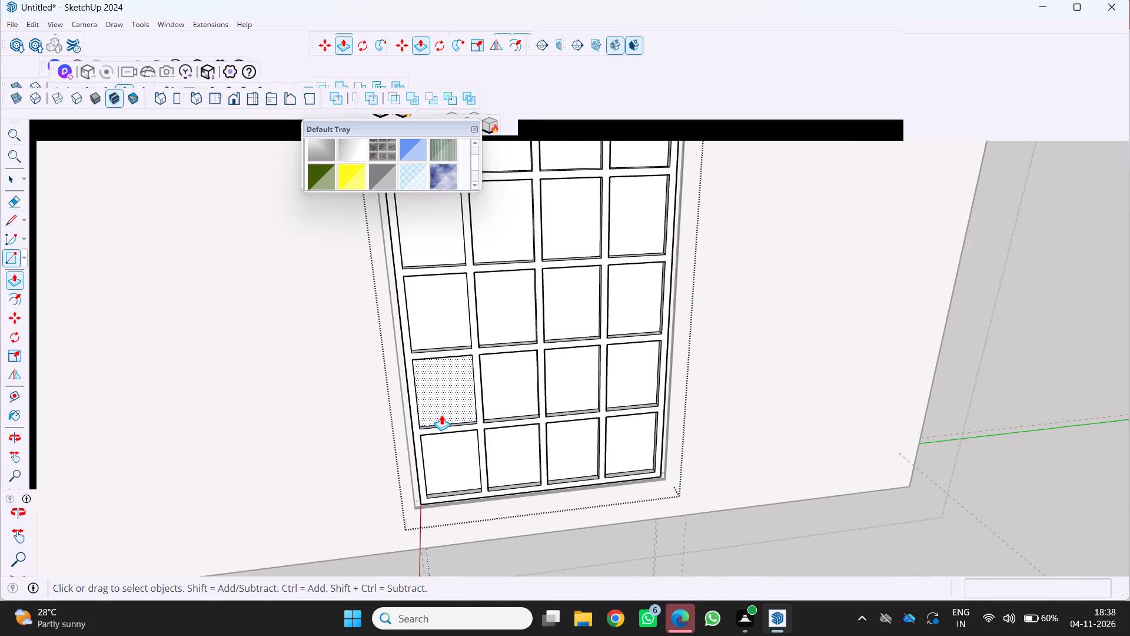
pyautogui.scroll(2, 456, 435)
pyautogui.scroll(2, 403, 451)
pyautogui.moveTo(402, 453); pyautogui.dragTo(463, 438, button='middle')
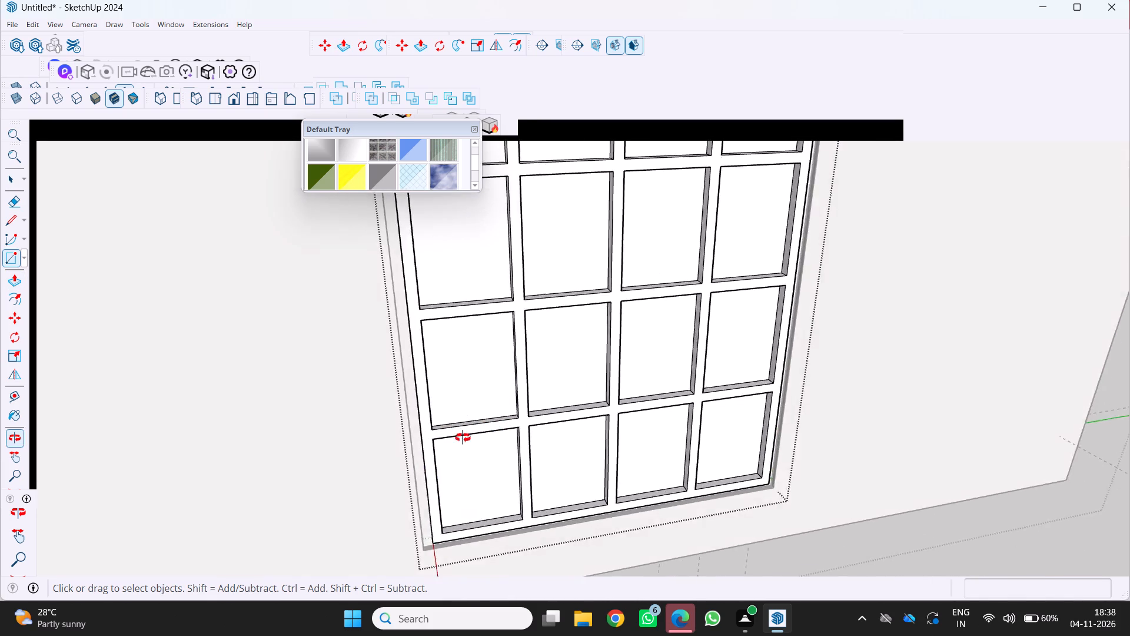
pyautogui.moveTo(463, 438); pyautogui.dragTo(473, 428, button='middle')
pyautogui.scroll(-4, 503, 525)
pyautogui.moveTo(499, 526); pyautogui.dragTo(448, 539, button='middle')
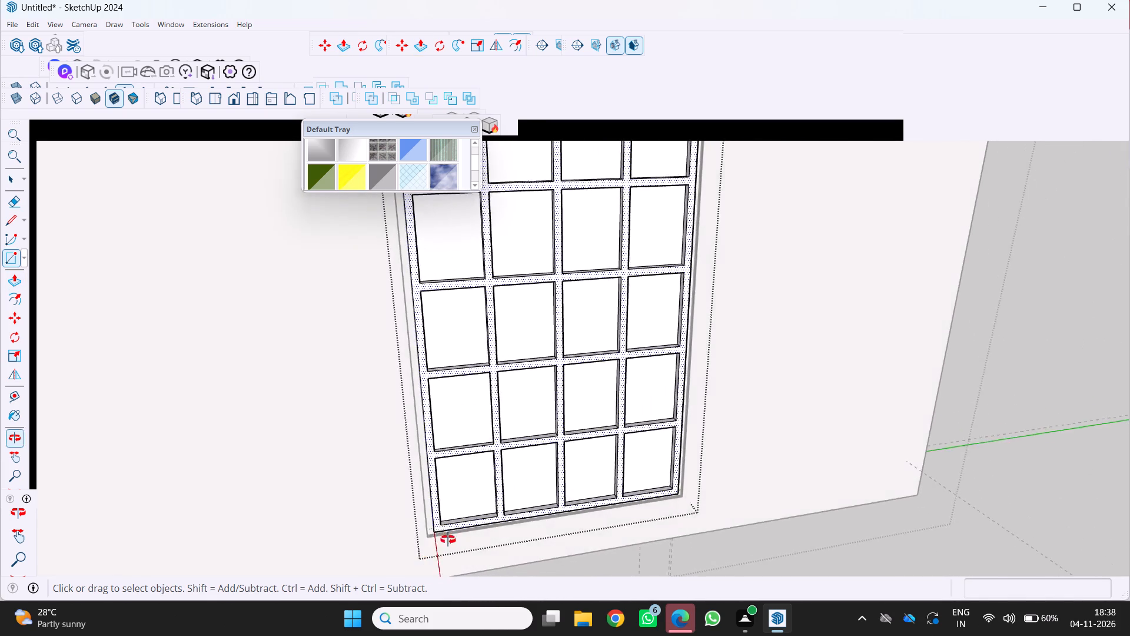
pyautogui.moveTo(448, 539); pyautogui.dragTo(419, 556, button='middle')
pyautogui.scroll(-5, 475, 480)
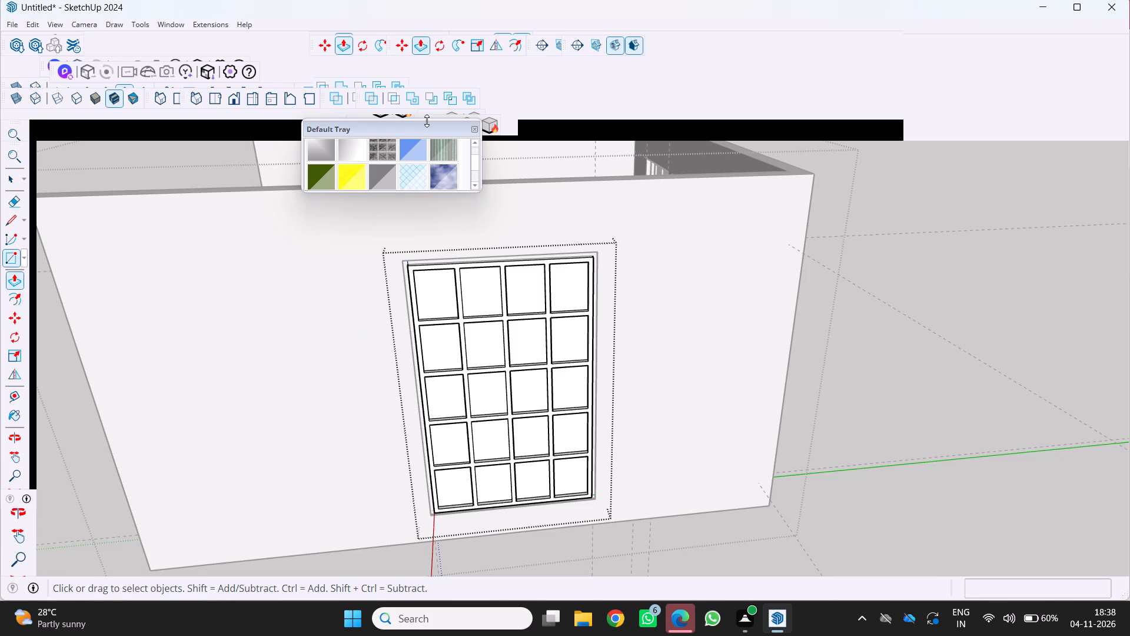
# Choose the grey translucent material from Glass and Mirrors and paint the four cells of the panel's top row.
pyautogui.scroll(-1, 425, 171)
pyautogui.scroll(1, 451, 157)
pyautogui.click(471, 160)
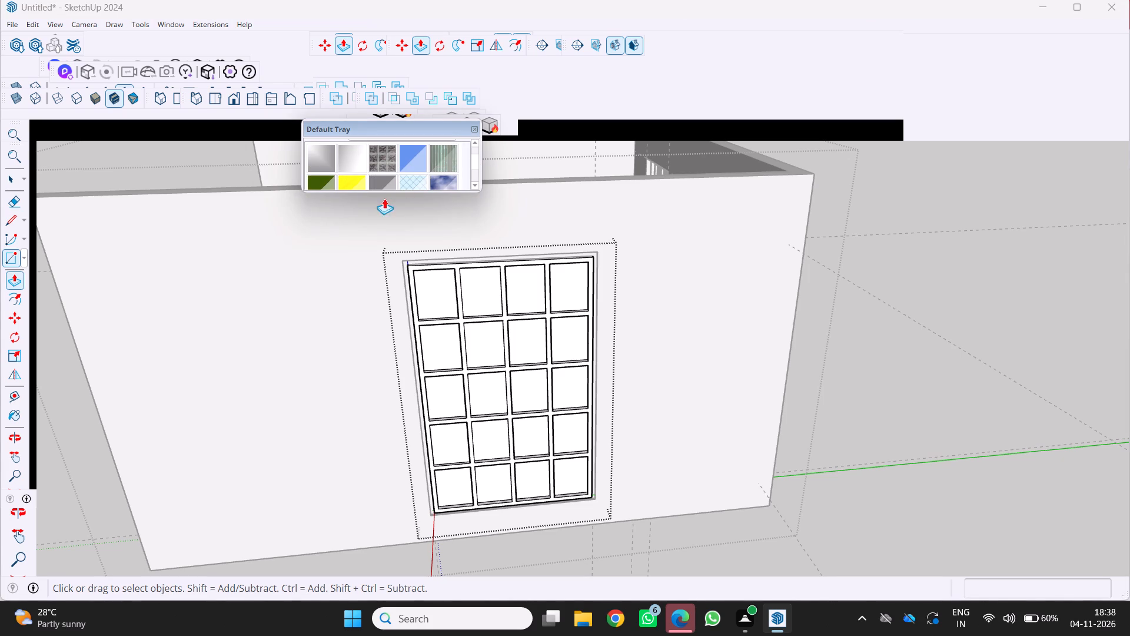
pyautogui.click(388, 182)
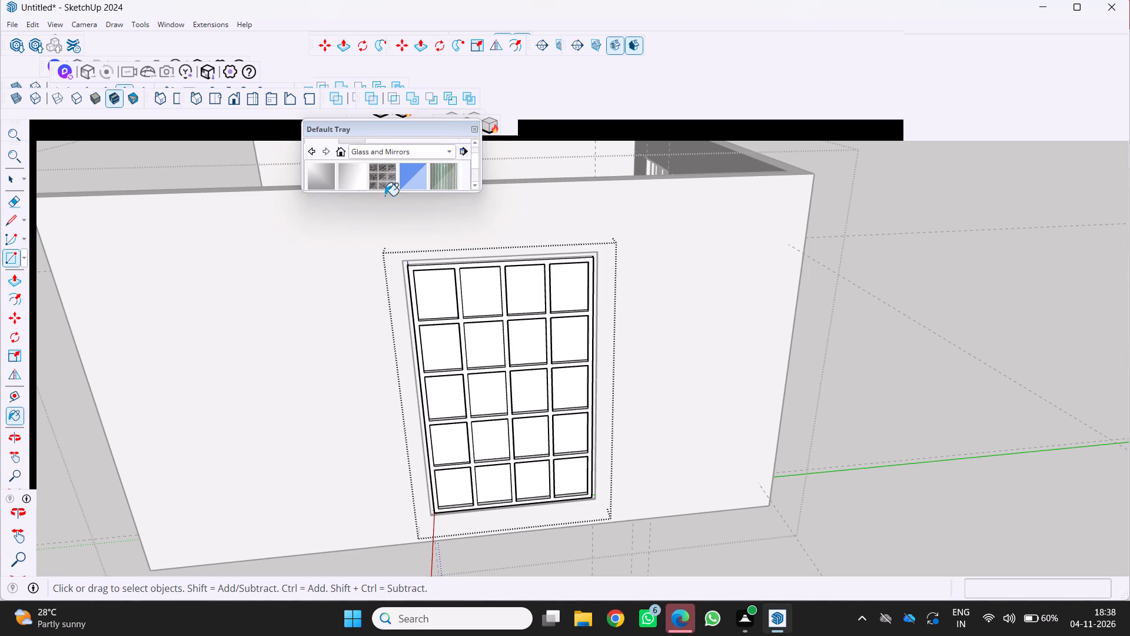
pyautogui.scroll(3, 441, 322)
pyautogui.click(438, 280)
pyautogui.click(498, 282)
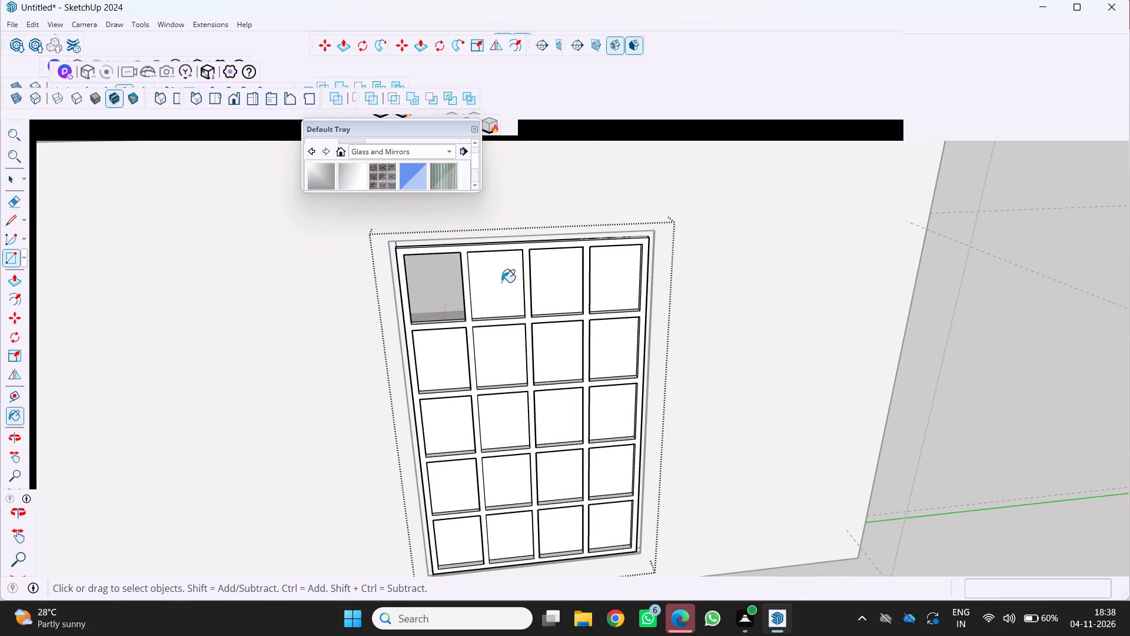
pyautogui.moveTo(540, 289); pyautogui.dragTo(552, 294)
pyautogui.moveTo(630, 280); pyautogui.dragTo(601, 284)
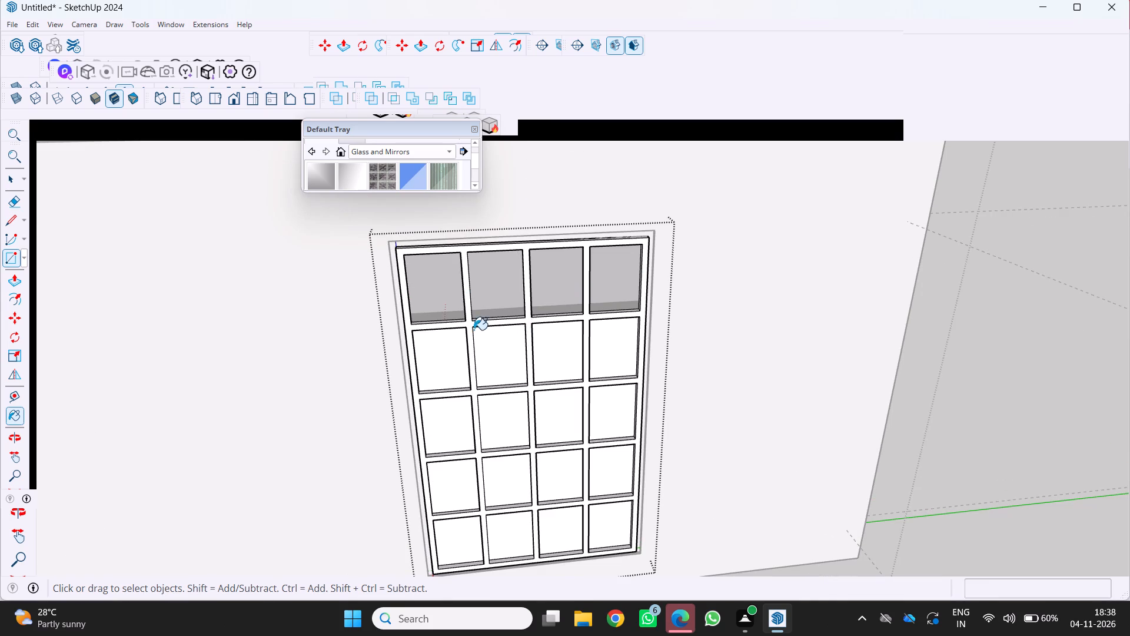
# Paint the eight cells in the panel's second and third rows with the same grey translucent glass.
pyautogui.click(447, 363)
pyautogui.moveTo(484, 356); pyautogui.dragTo(496, 358)
pyautogui.click(554, 351)
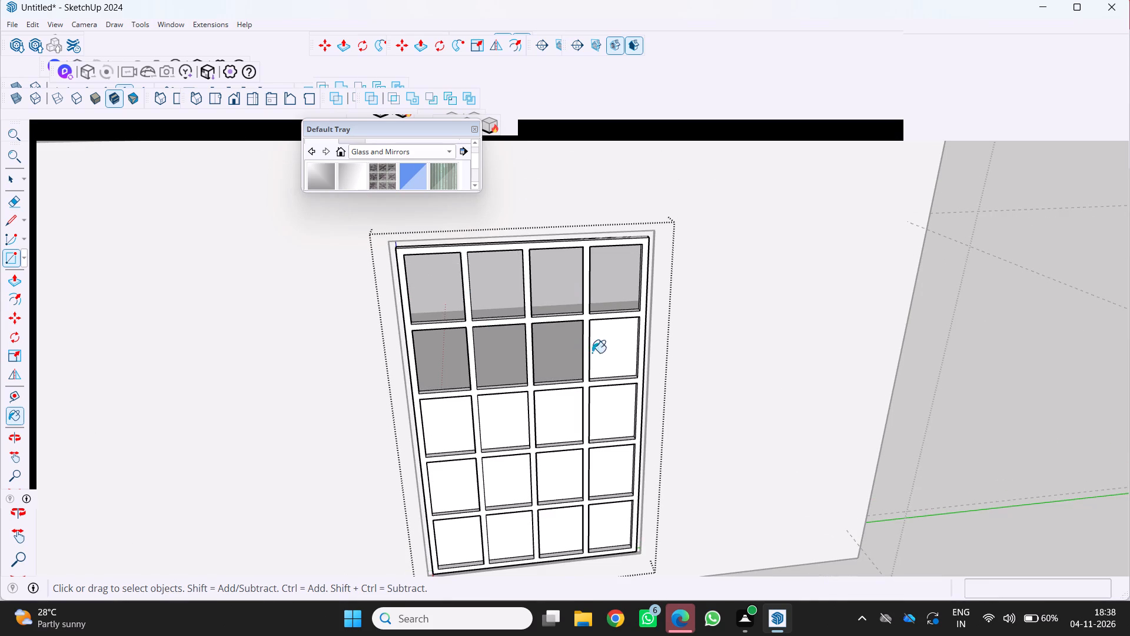
pyautogui.moveTo(607, 349); pyautogui.dragTo(601, 355)
pyautogui.moveTo(620, 415); pyautogui.dragTo(603, 415)
pyautogui.moveTo(569, 425); pyautogui.dragTo(560, 424)
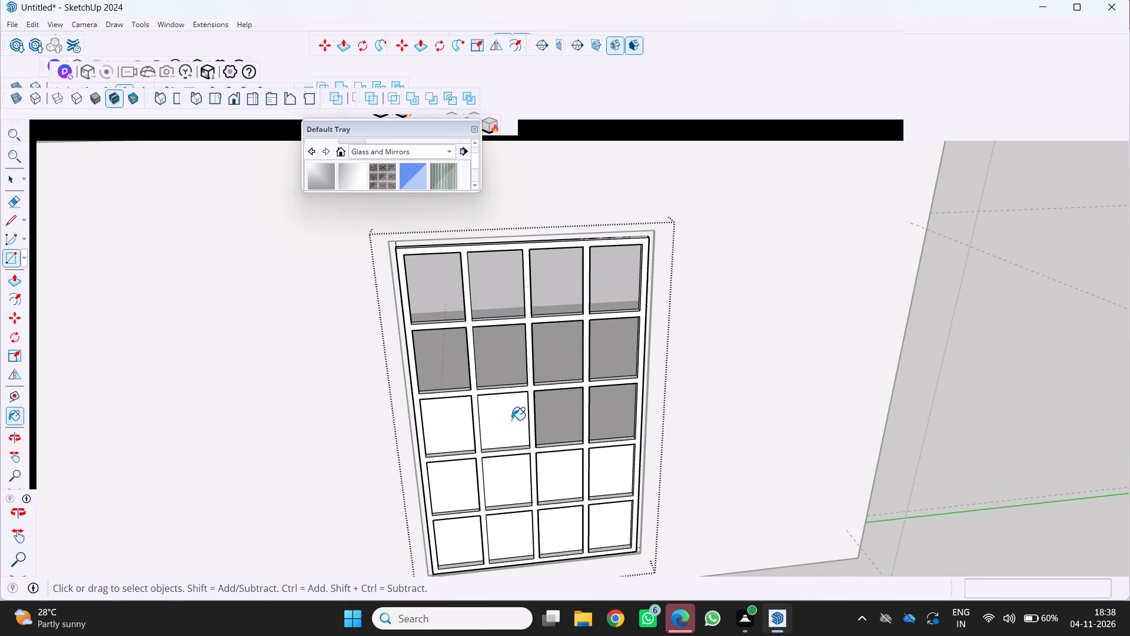
pyautogui.moveTo(511, 420); pyautogui.dragTo(503, 423)
pyautogui.click(438, 432)
# Paint the eight cells in the panel's two bottom rows with the same grey glass and finish painting.
pyautogui.click(454, 492)
pyautogui.click(456, 539)
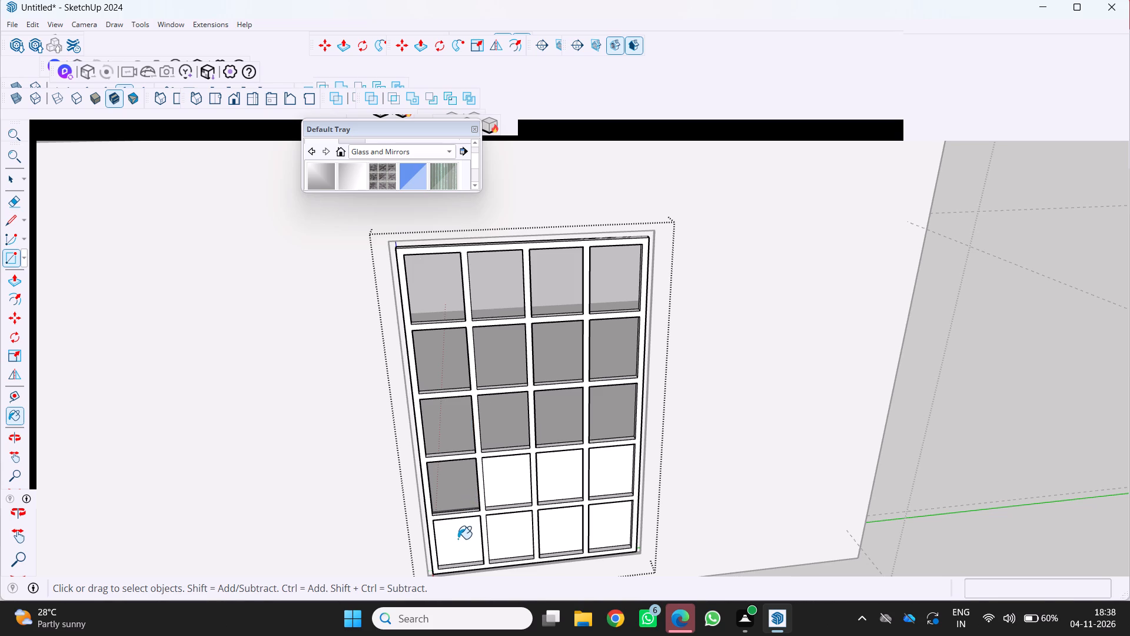
pyautogui.moveTo(501, 534); pyautogui.dragTo(511, 519)
pyautogui.click(510, 489)
pyautogui.click(565, 488)
pyautogui.click(609, 480)
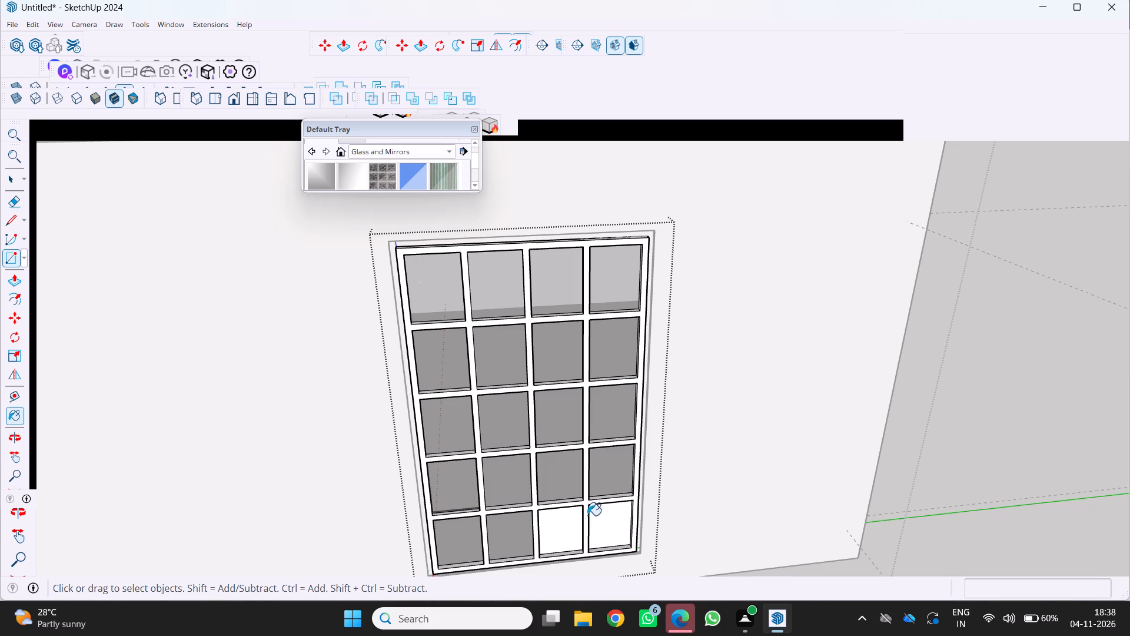
pyautogui.moveTo(613, 534); pyautogui.dragTo(571, 533)
pyautogui.moveTo(563, 539); pyautogui.dragTo(569, 539)
pyautogui.click(609, 532)
pyautogui.scroll(-4, 606, 556)
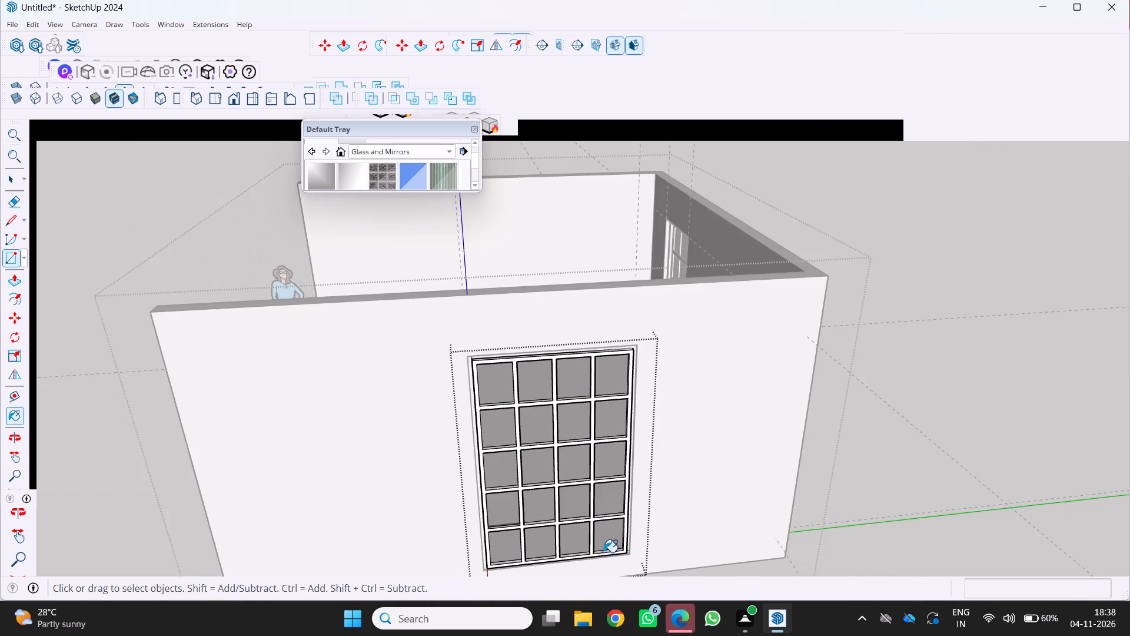
pyautogui.moveTo(605, 551); pyautogui.dragTo(553, 519, button='middle')
pyautogui.scroll(1, 553, 519)
pyautogui.press('space')
pyautogui.scroll(7, 543, 506)
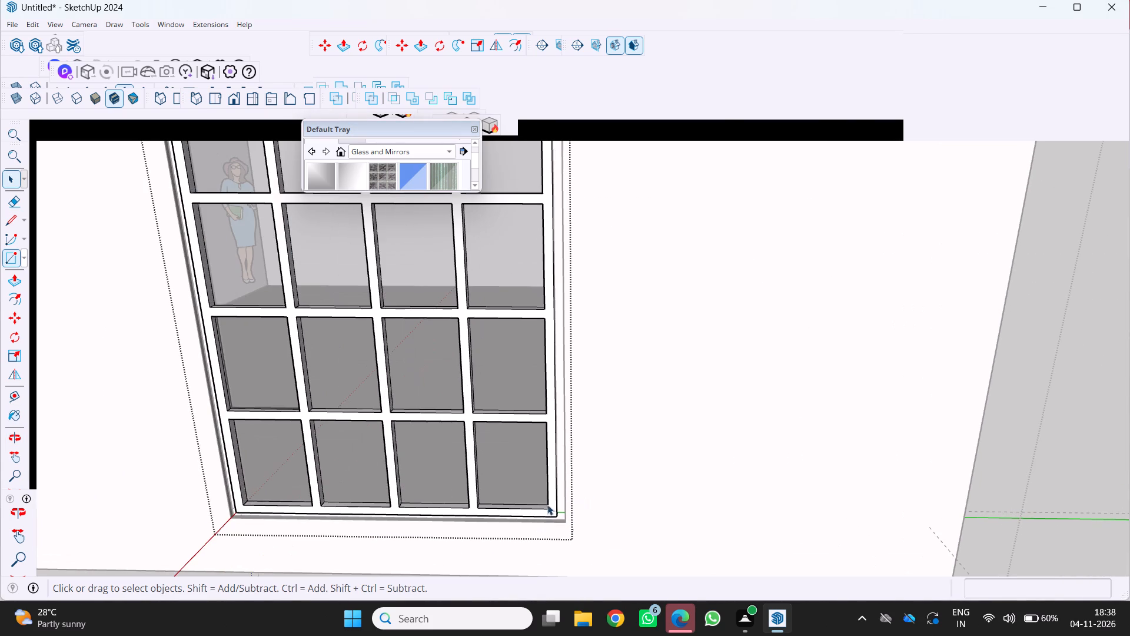
# Select the panel's front grid face with its edges and move it by its lower corner to a new depth within the frame.
pyautogui.moveTo(556, 514); pyautogui.dragTo(551, 503)
pyautogui.doubleClick(550, 509)
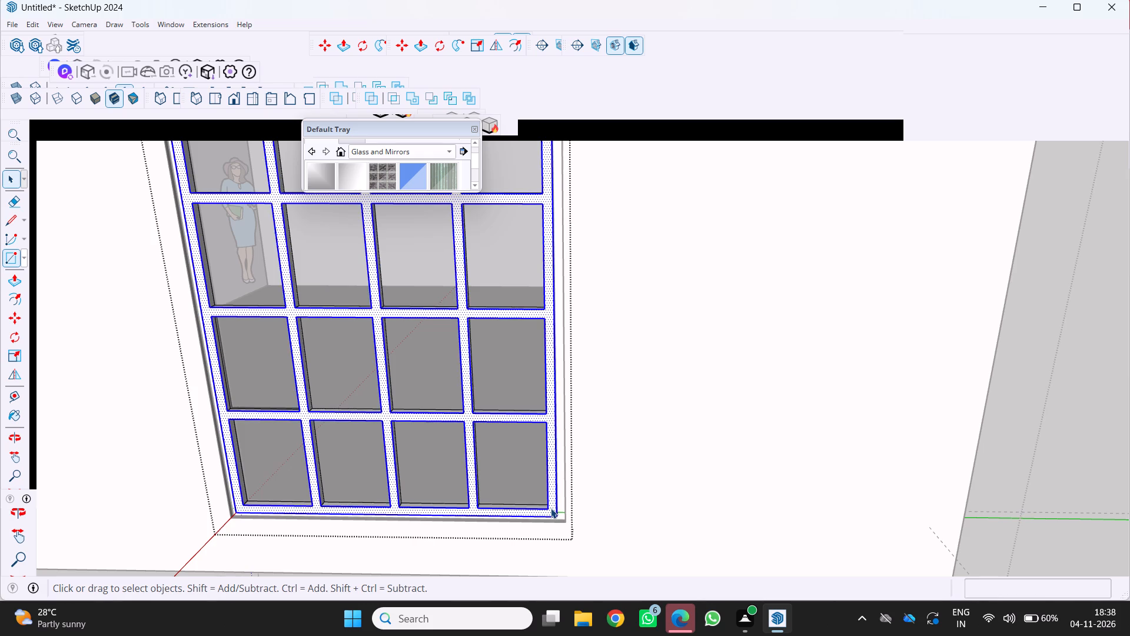
pyautogui.scroll(5, 553, 512)
pyautogui.moveTo(549, 505); pyautogui.dragTo(511, 532, button='middle')
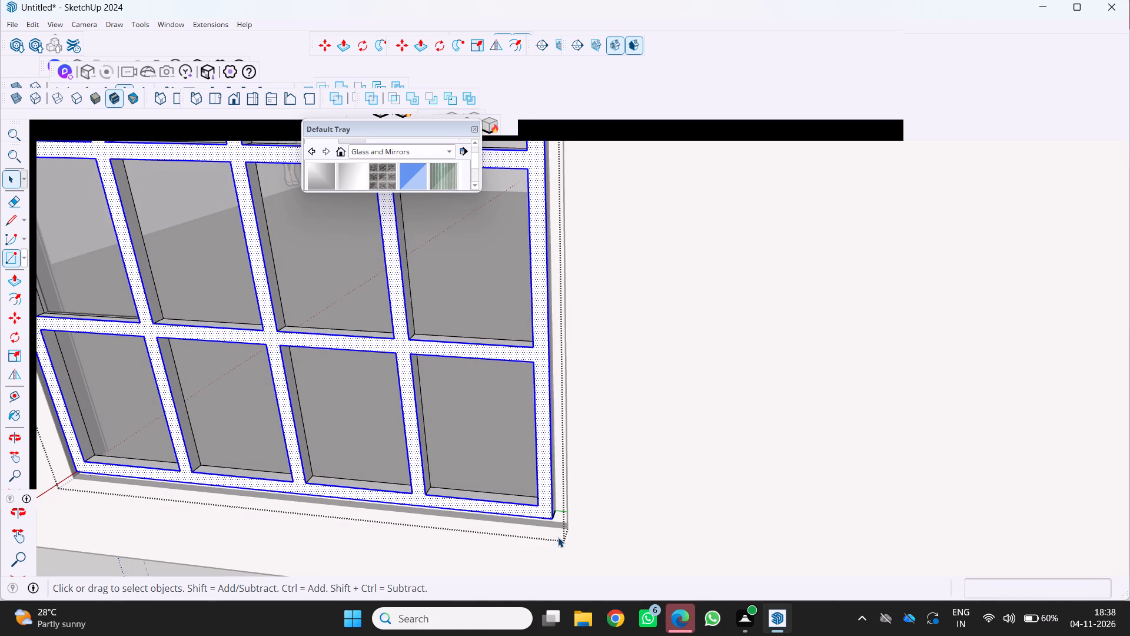
pyautogui.press('m')
pyautogui.scroll(3, 566, 542)
pyautogui.moveTo(546, 512); pyautogui.dragTo(546, 504)
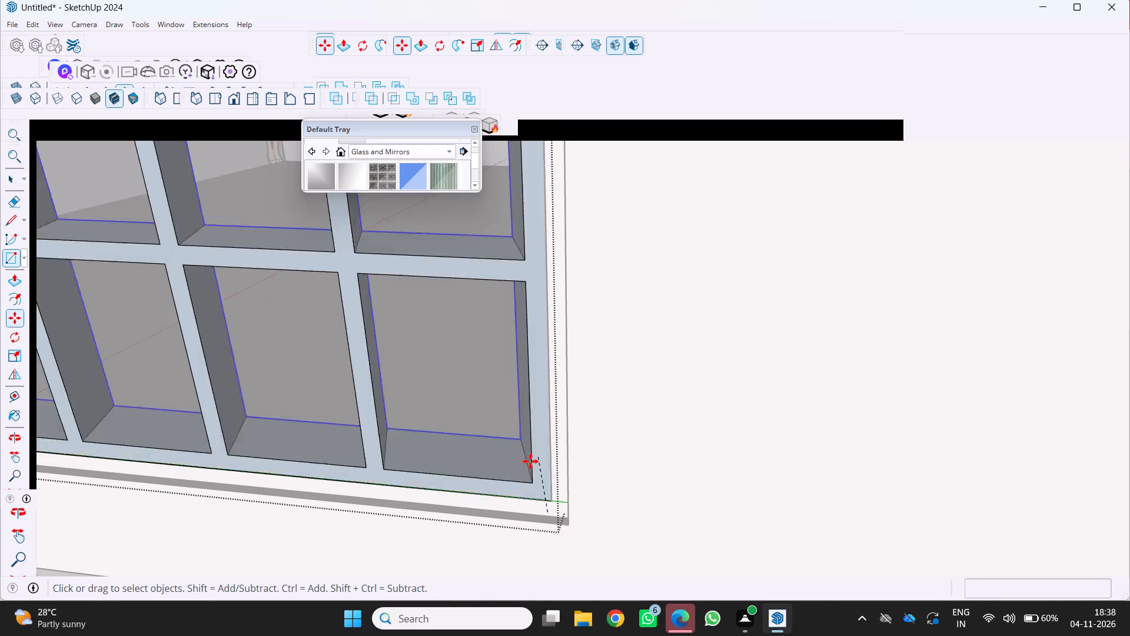
pyautogui.moveTo(528, 469); pyautogui.dragTo(613, 482, button='middle')
pyautogui.middleClick(613, 482)
pyautogui.scroll(4, 534, 481)
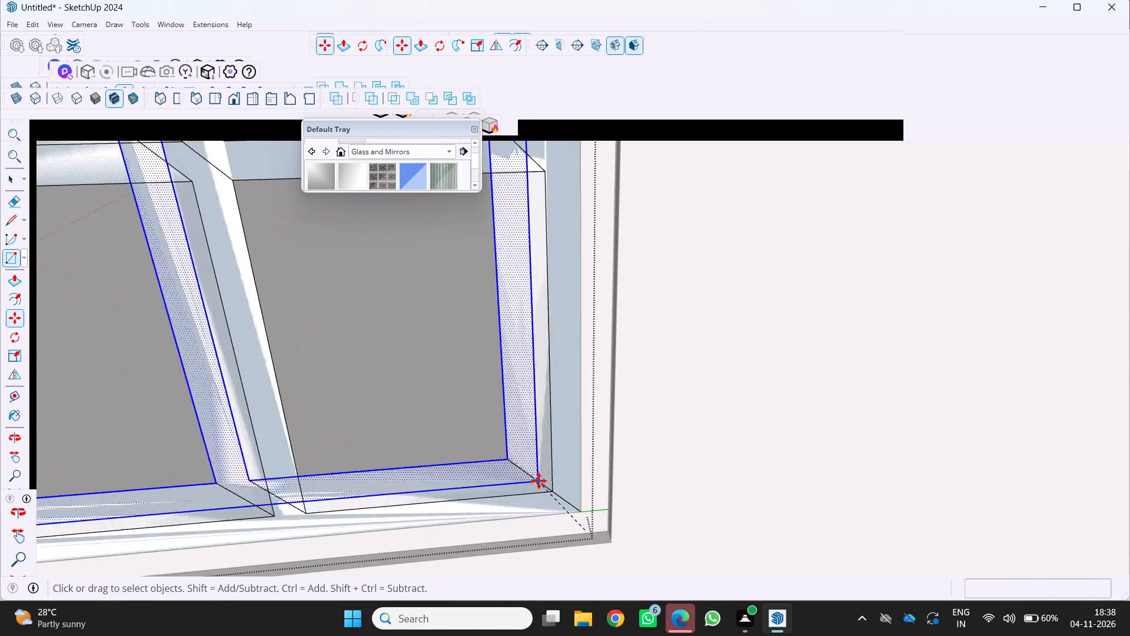
pyautogui.scroll(4, 564, 503)
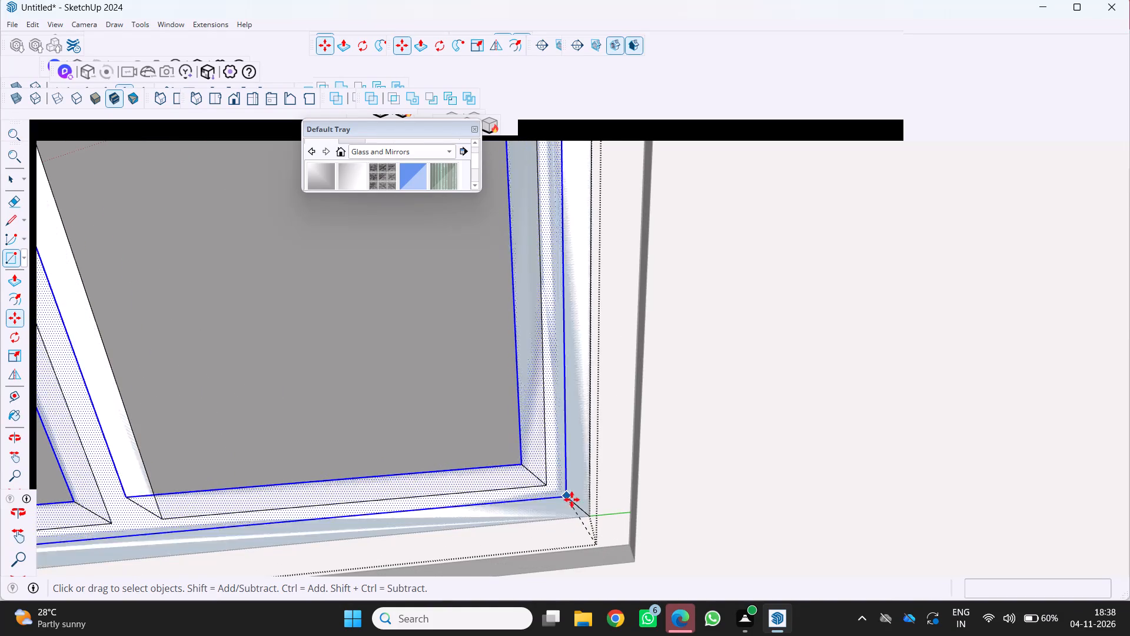
pyautogui.click(578, 503)
# Examine the repositioned grid face from inside and outside the room.
pyautogui.scroll(-15, 559, 526)
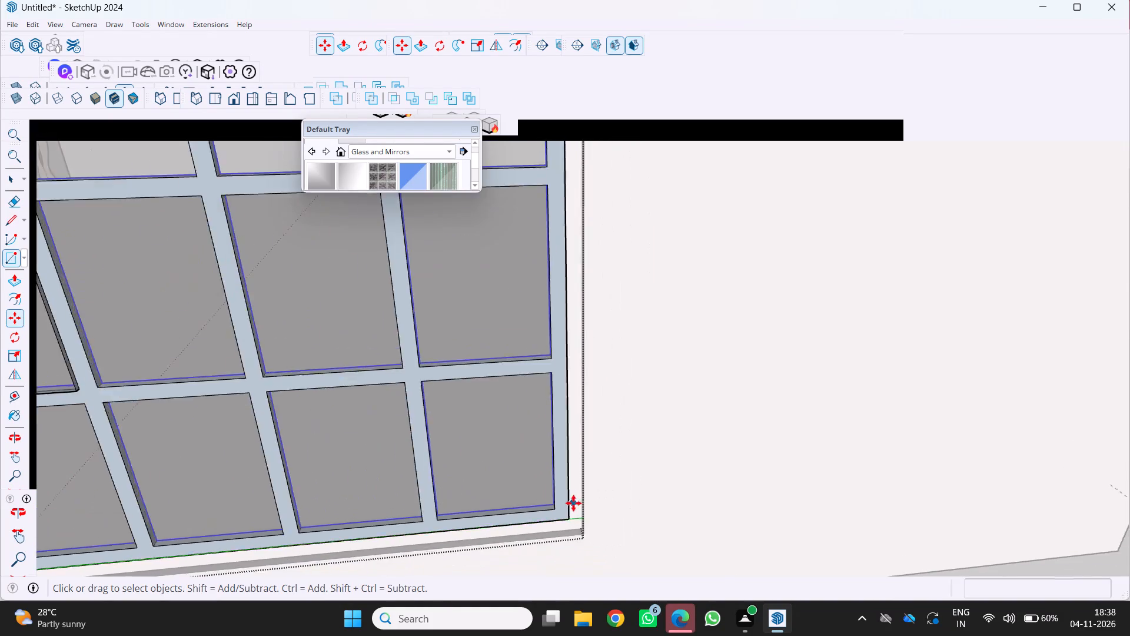
pyautogui.scroll(-14, 573, 503)
pyautogui.moveTo(531, 446); pyautogui.dragTo(508, 423, button='middle')
pyautogui.scroll(4, 520, 430)
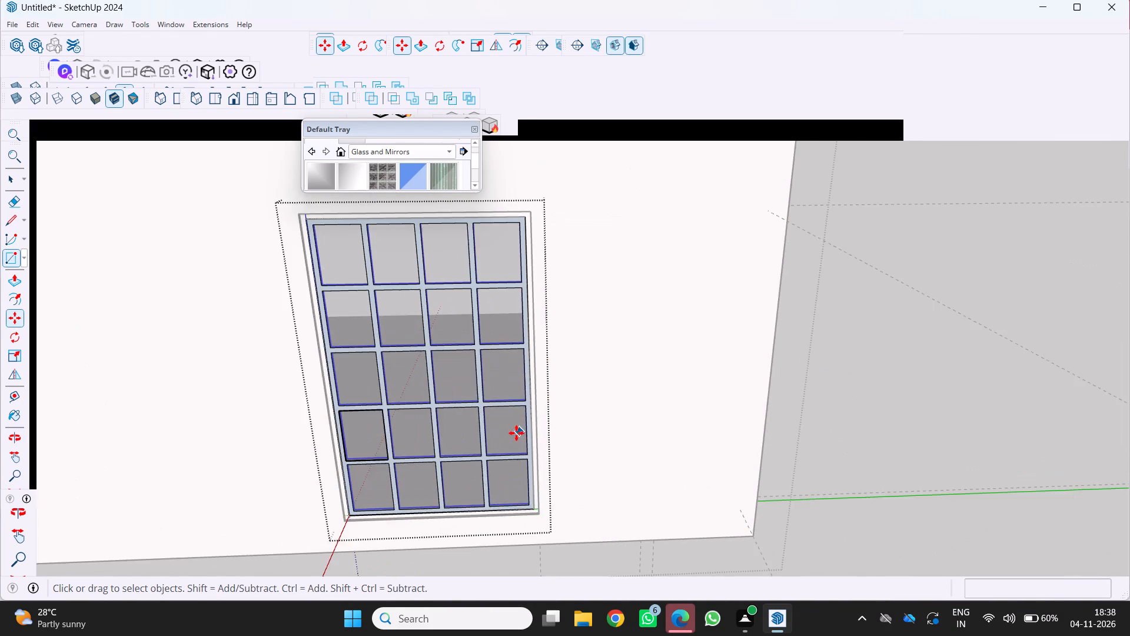
pyautogui.scroll(-6, 514, 435)
pyautogui.moveTo(483, 433); pyautogui.dragTo(1042, 452, button='middle')
pyautogui.scroll(1, 580, 440)
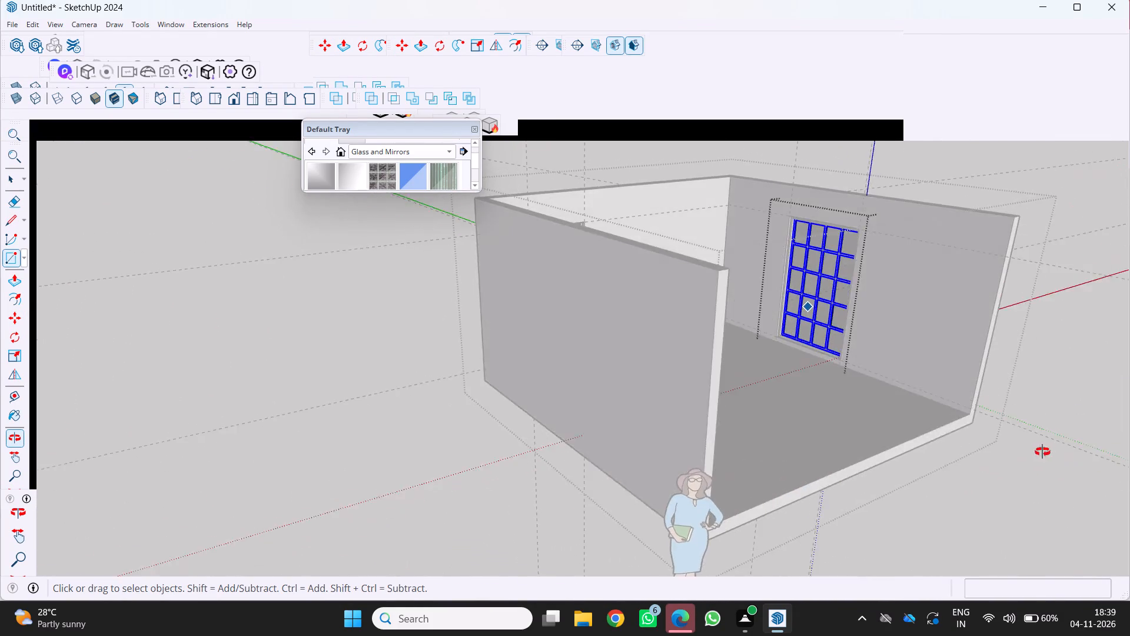
pyautogui.moveTo(1042, 452); pyautogui.dragTo(692, 442, button='middle')
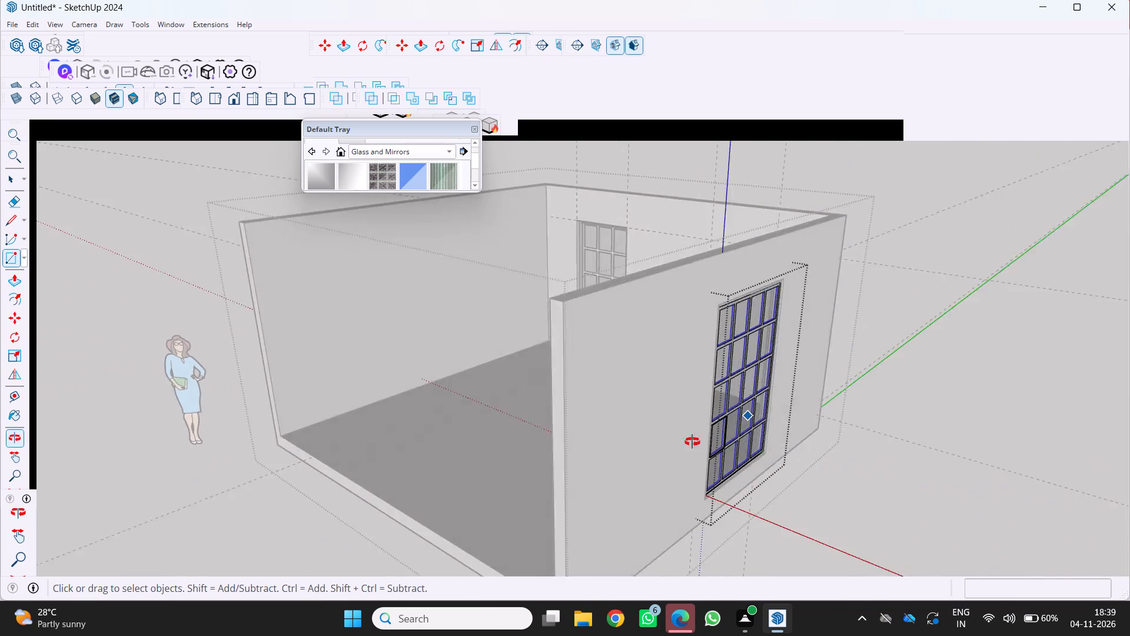
pyautogui.moveTo(692, 442); pyautogui.dragTo(653, 415, button='middle')
pyautogui.middleClick(653, 415)
pyautogui.scroll(-3, 653, 415)
pyautogui.moveTo(682, 412); pyautogui.dragTo(514, 455, button='middle')
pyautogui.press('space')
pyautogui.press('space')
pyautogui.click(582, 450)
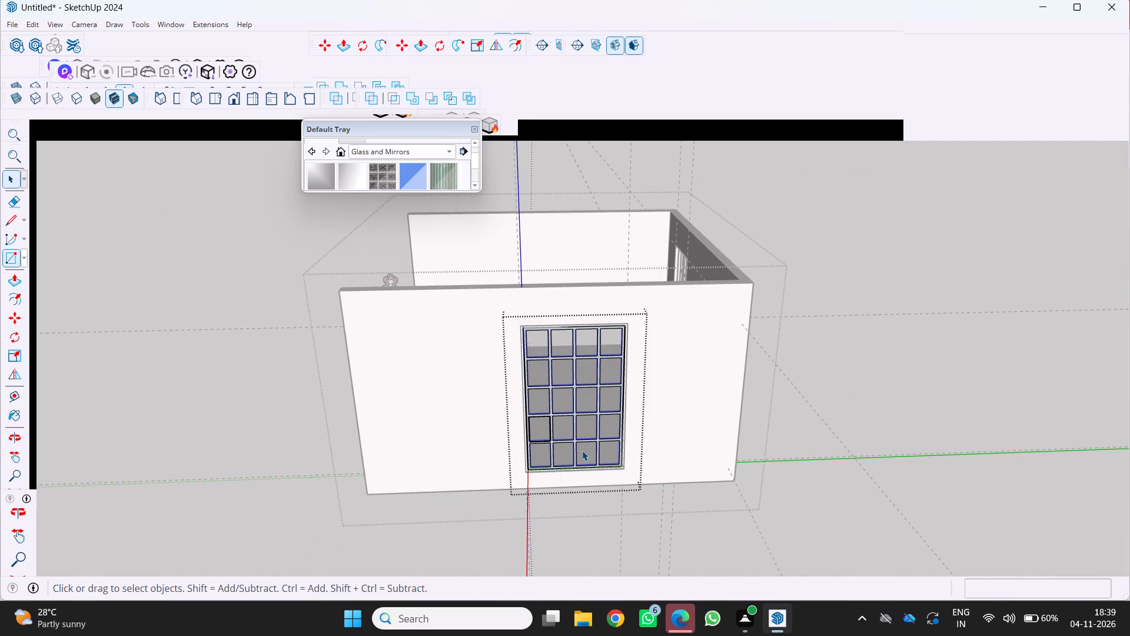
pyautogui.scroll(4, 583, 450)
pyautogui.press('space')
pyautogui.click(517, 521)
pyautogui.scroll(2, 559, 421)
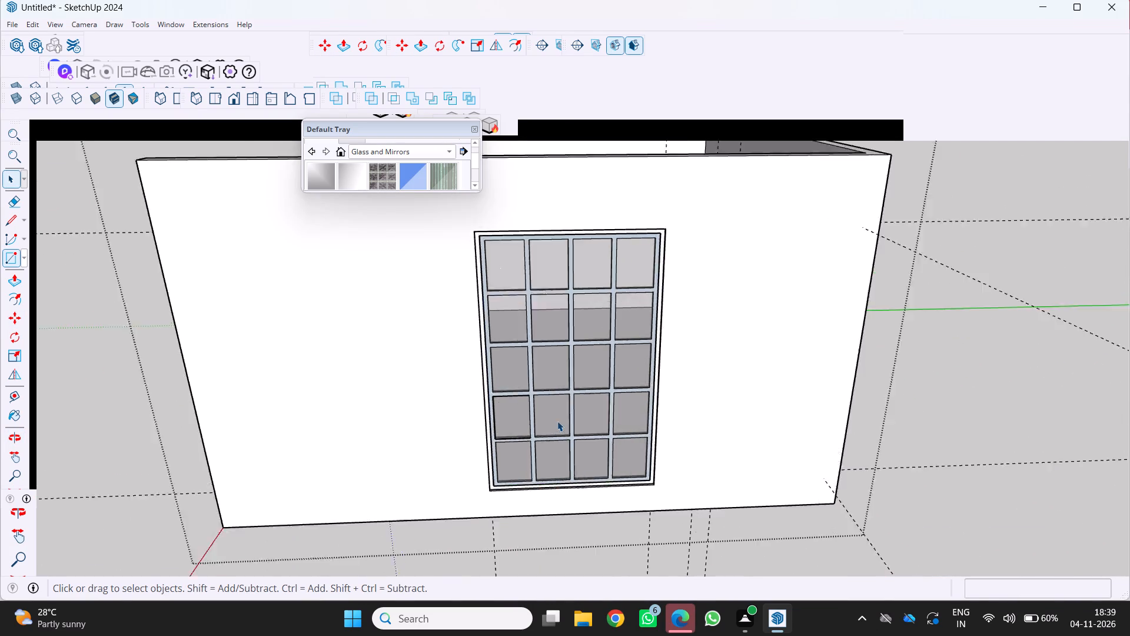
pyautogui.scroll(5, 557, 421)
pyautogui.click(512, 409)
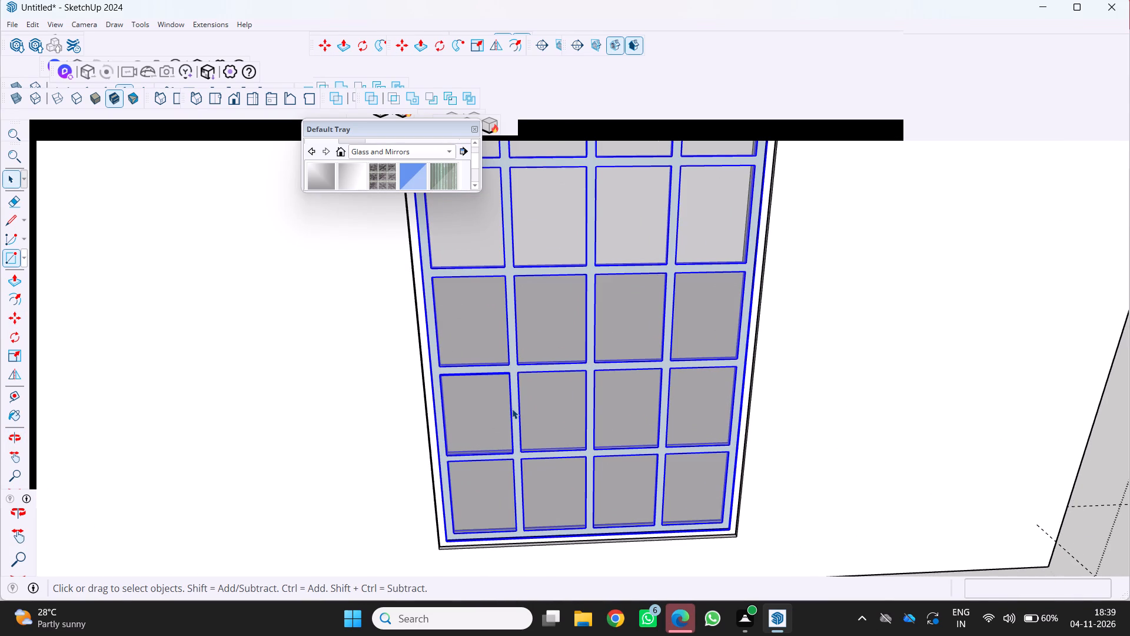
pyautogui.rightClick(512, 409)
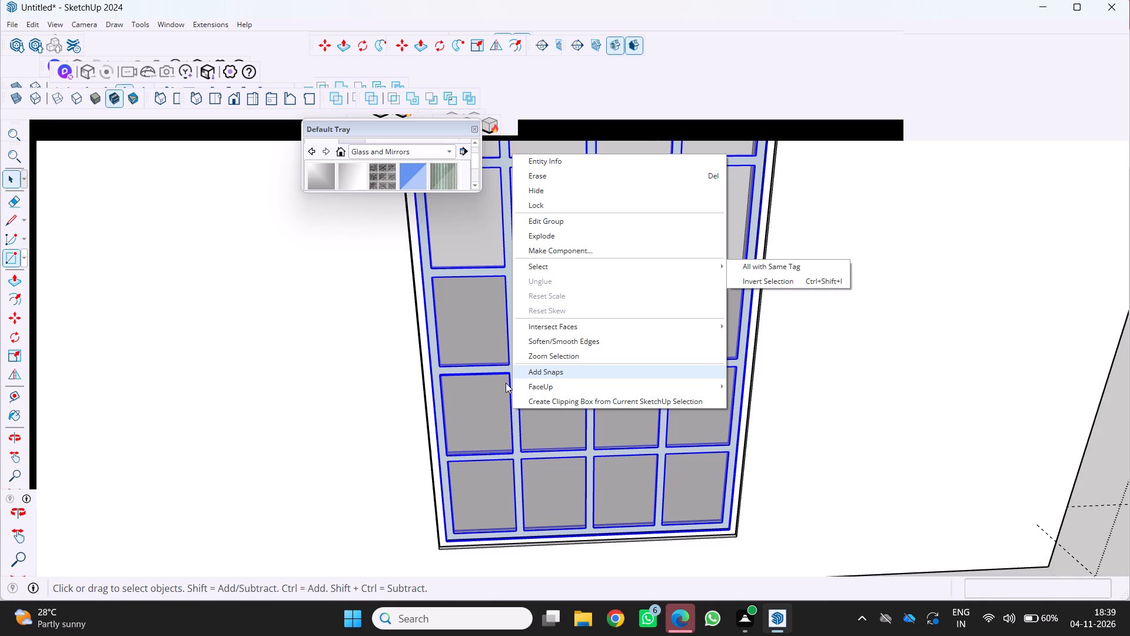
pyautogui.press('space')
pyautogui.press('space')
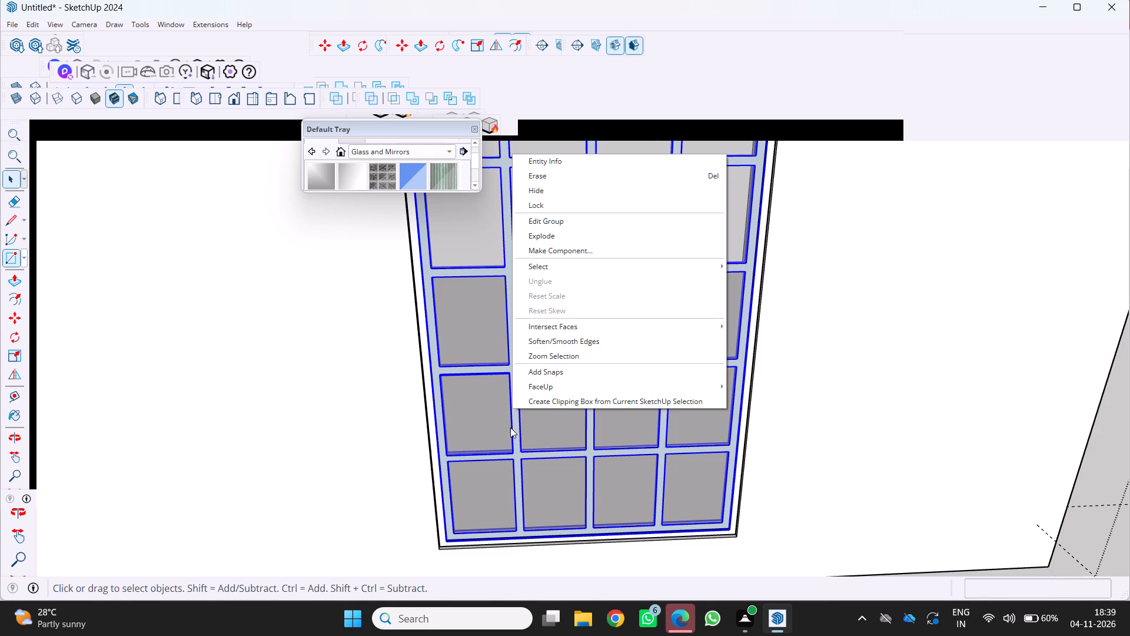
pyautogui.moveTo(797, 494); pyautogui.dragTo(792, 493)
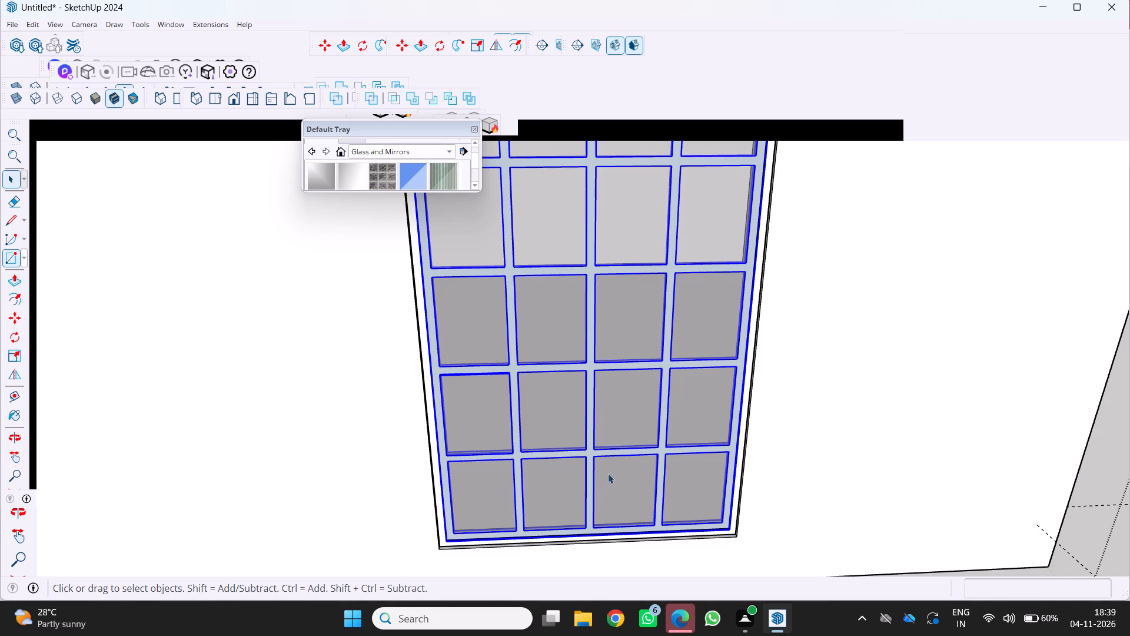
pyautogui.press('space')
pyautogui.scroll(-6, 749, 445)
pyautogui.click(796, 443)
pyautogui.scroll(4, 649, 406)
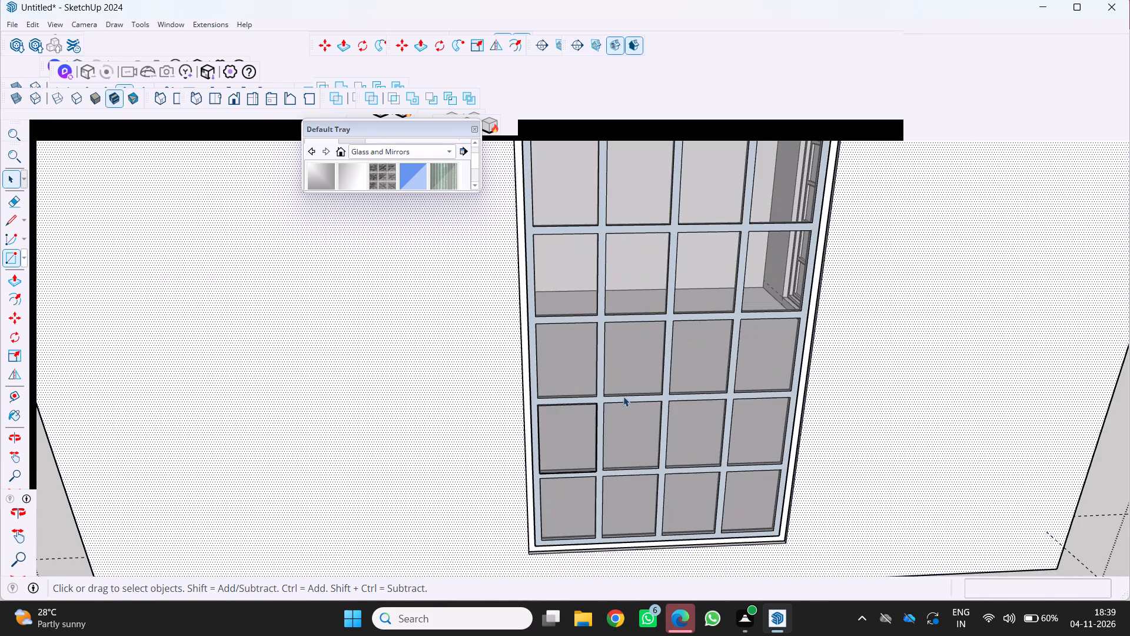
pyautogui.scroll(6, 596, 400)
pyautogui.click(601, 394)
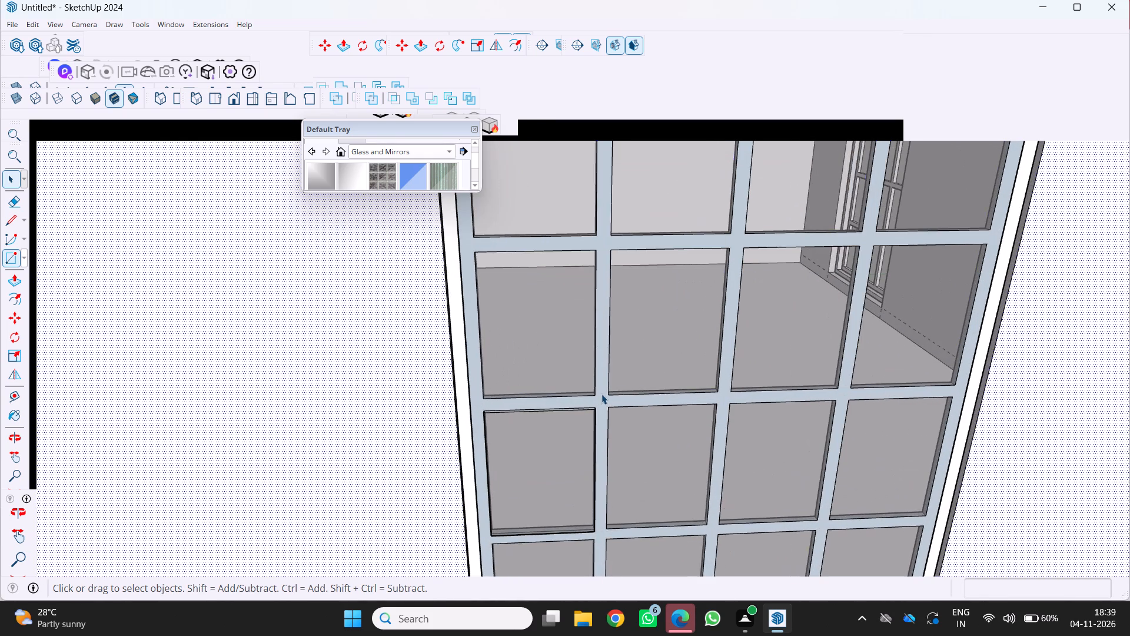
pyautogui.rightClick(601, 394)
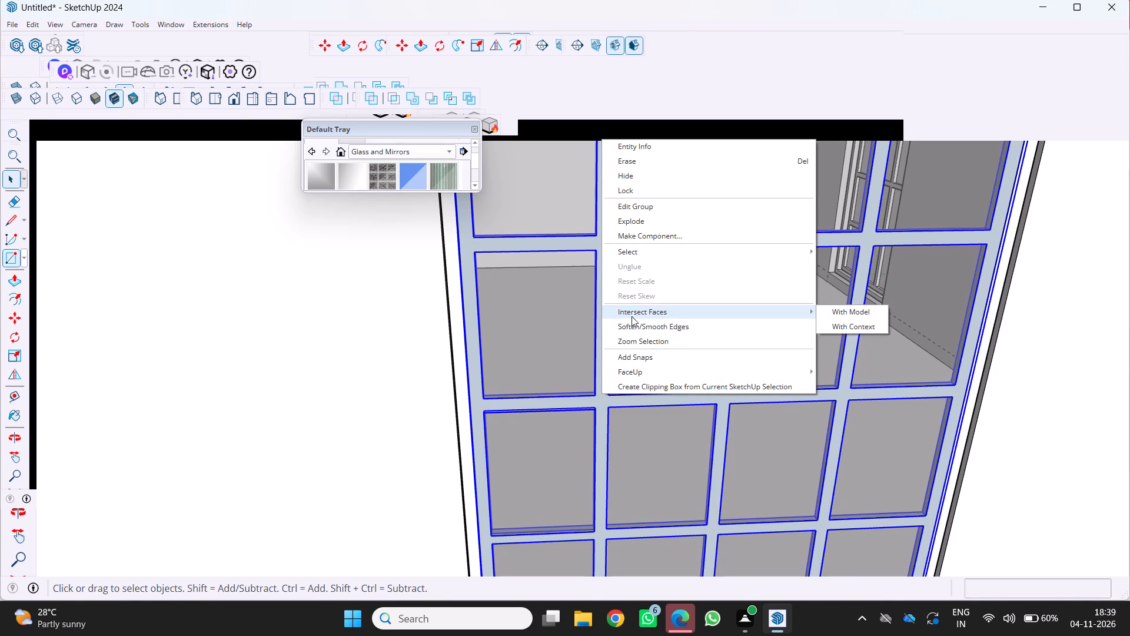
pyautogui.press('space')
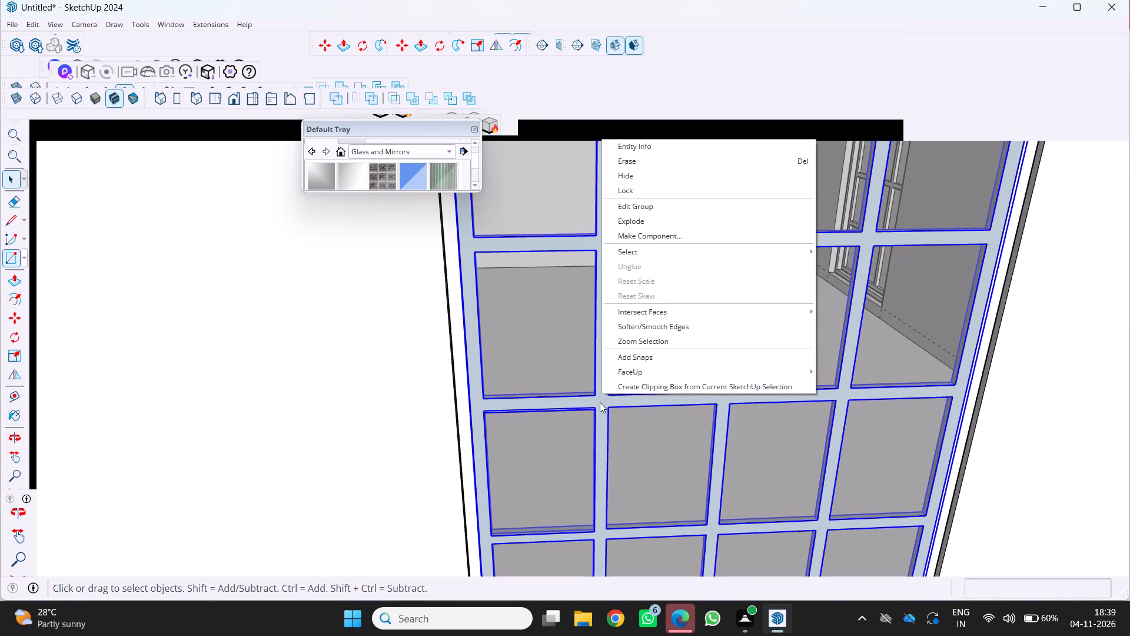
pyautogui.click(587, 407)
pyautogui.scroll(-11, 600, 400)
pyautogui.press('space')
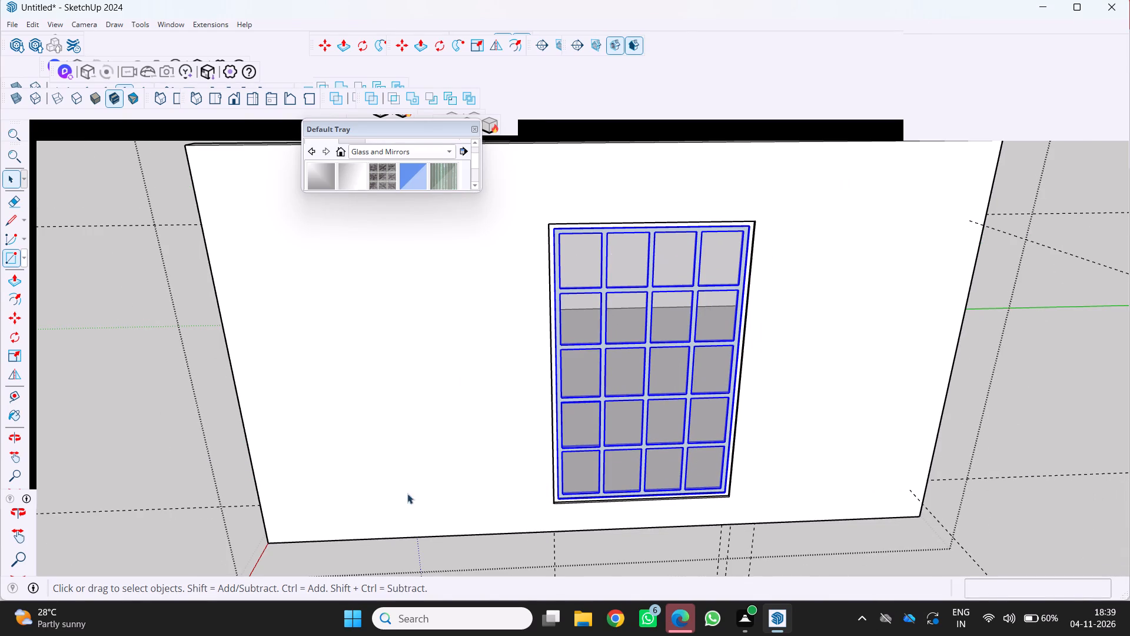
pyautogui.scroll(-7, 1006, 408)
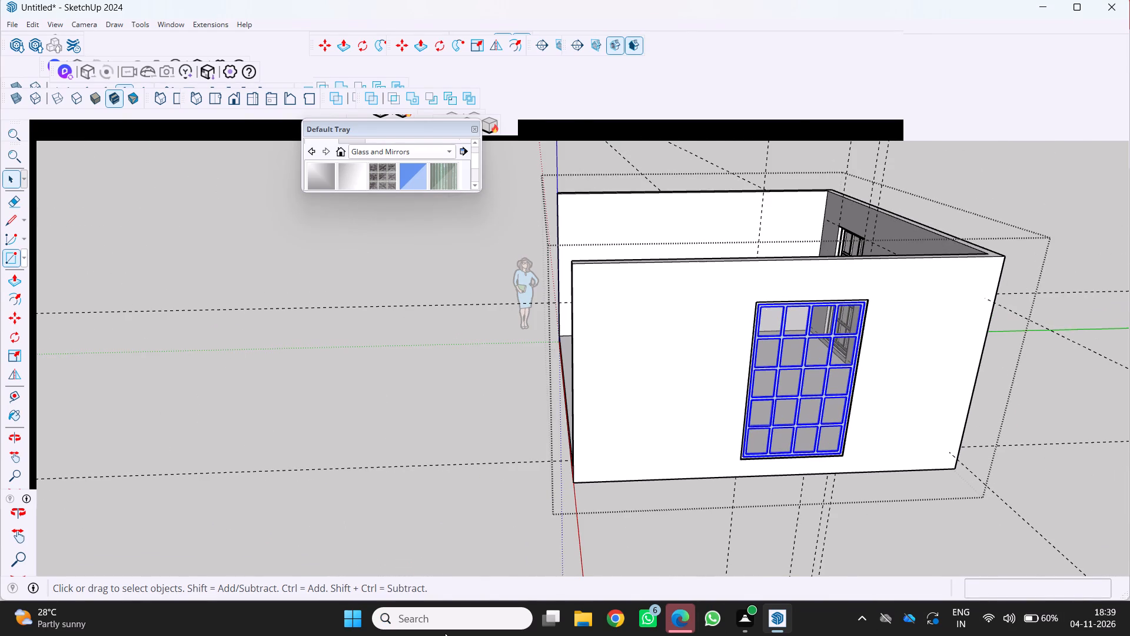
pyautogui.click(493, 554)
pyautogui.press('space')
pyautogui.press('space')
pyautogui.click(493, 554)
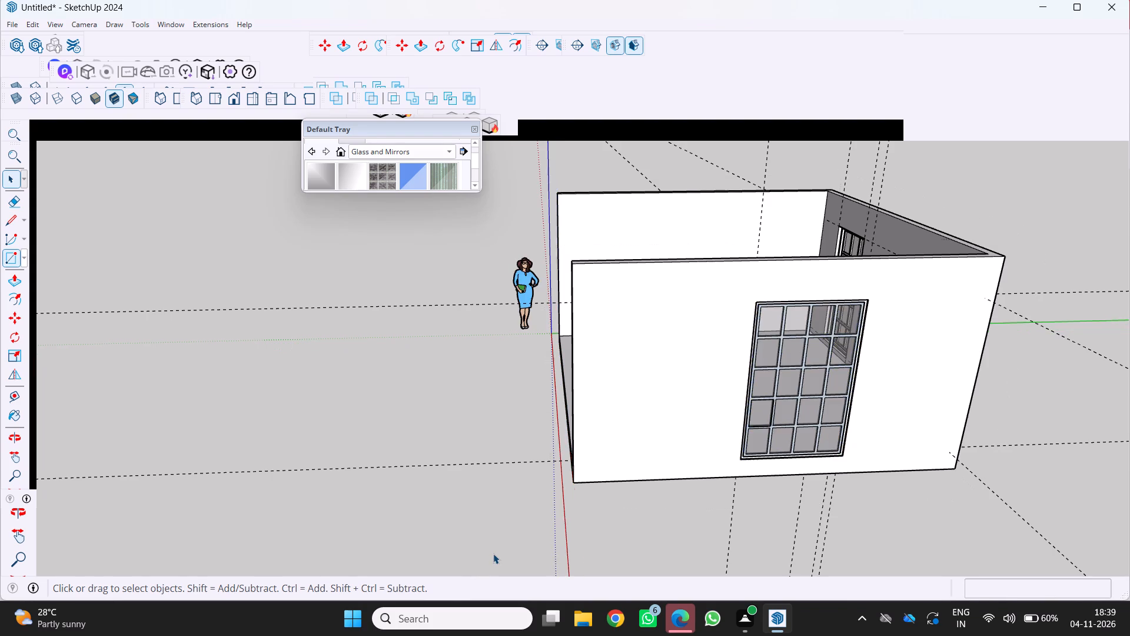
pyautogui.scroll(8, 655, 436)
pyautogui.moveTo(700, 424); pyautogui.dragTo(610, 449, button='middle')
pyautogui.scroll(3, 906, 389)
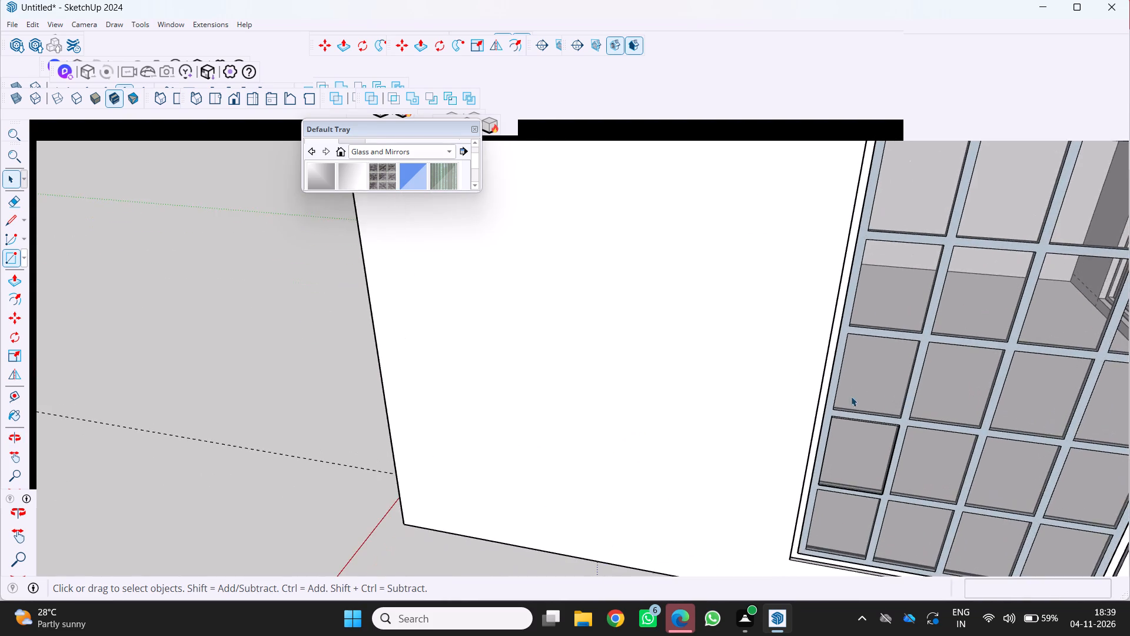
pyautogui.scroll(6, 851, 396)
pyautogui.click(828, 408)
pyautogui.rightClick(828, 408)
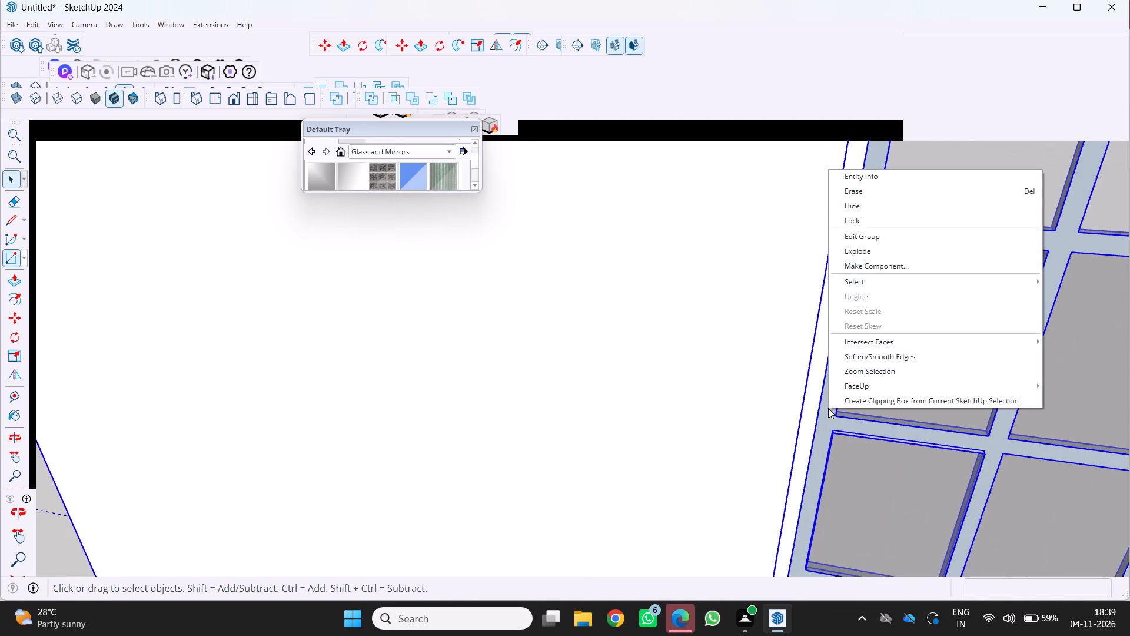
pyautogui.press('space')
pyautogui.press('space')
# Open the grid panel's group, reverse all of its connected faces, and leave the group.
pyautogui.tripleClick(822, 428)
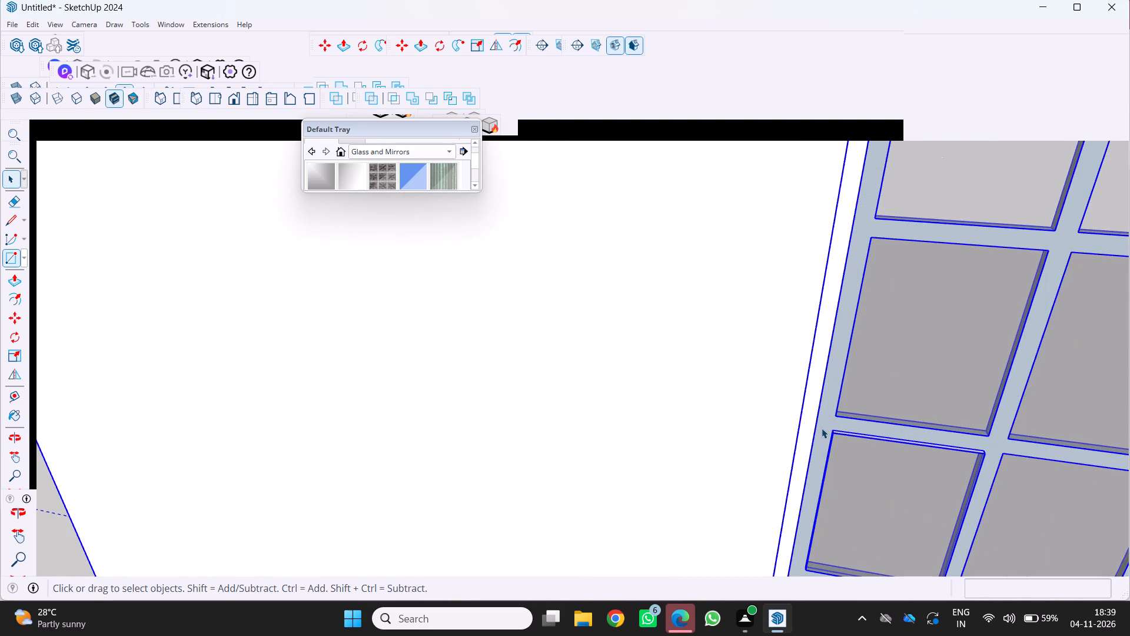
pyautogui.click(822, 428)
pyautogui.click(822, 428)
pyautogui.click(822, 428)
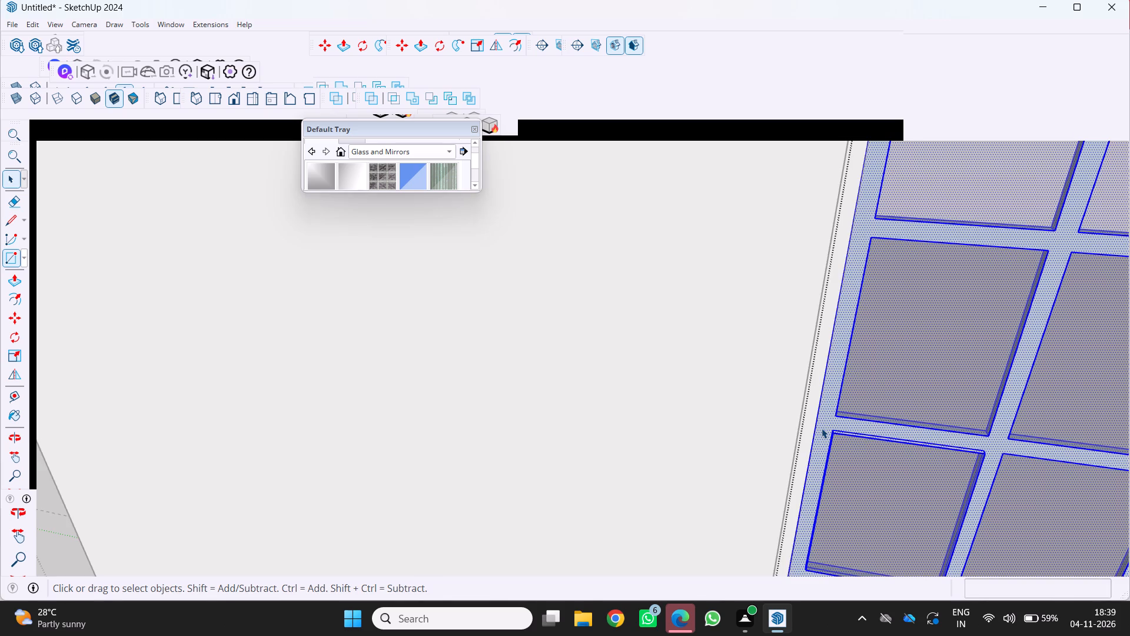
pyautogui.rightClick(822, 428)
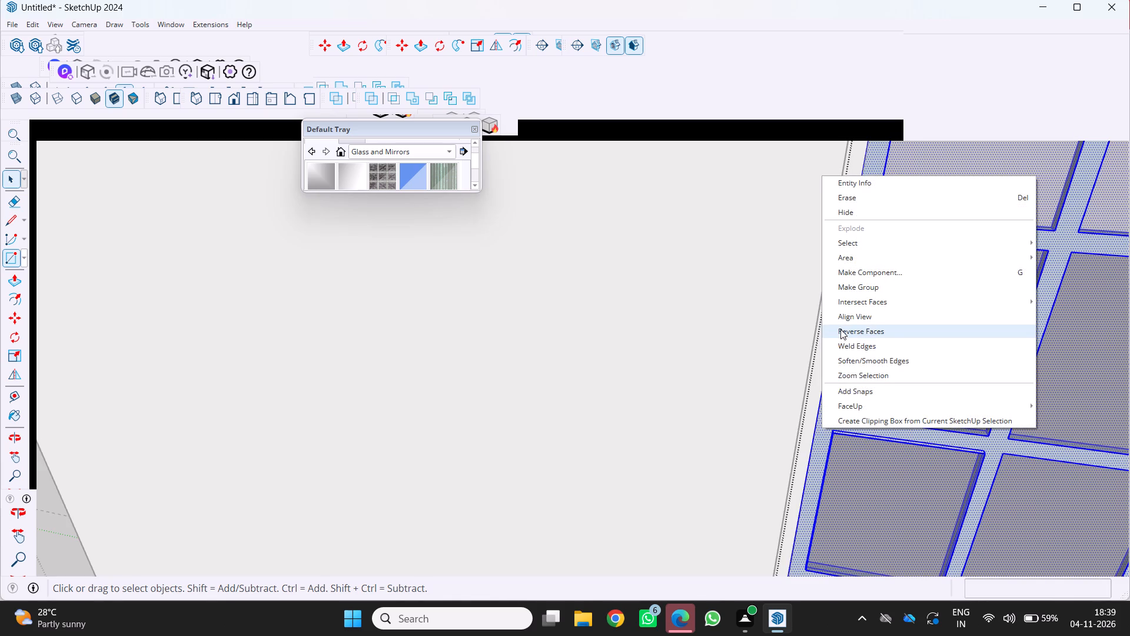
pyautogui.click(840, 329)
pyautogui.scroll(-18, 828, 369)
pyautogui.middleClick(814, 355)
pyautogui.moveTo(797, 367); pyautogui.dragTo(983, 462, button='middle')
pyautogui.scroll(-4, 983, 462)
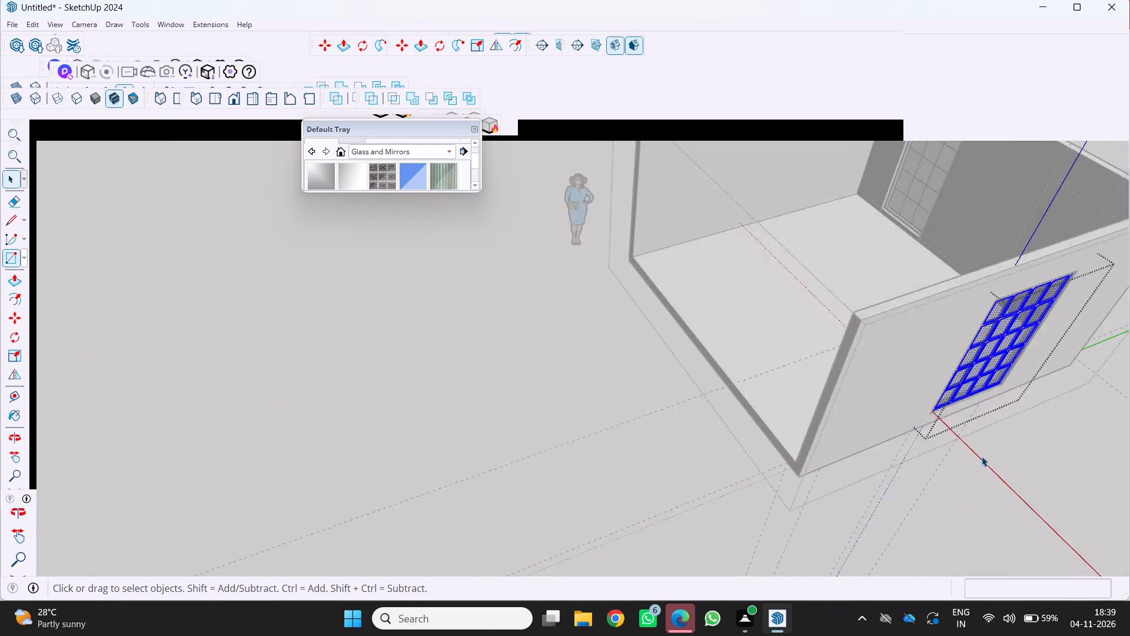
pyautogui.scroll(2, 859, 428)
pyautogui.moveTo(857, 427); pyautogui.dragTo(999, 437, button='middle')
pyautogui.press('space')
pyautogui.click(601, 446)
# Examine the whole room, its panels and the construction guides from above and from several sides.
pyautogui.scroll(2, 647, 413)
pyautogui.moveTo(647, 413); pyautogui.dragTo(719, 623, button='middle')
pyautogui.scroll(-6, 719, 623)
pyautogui.moveTo(646, 455); pyautogui.dragTo(677, 452, button='middle')
pyautogui.scroll(-12, 654, 460)
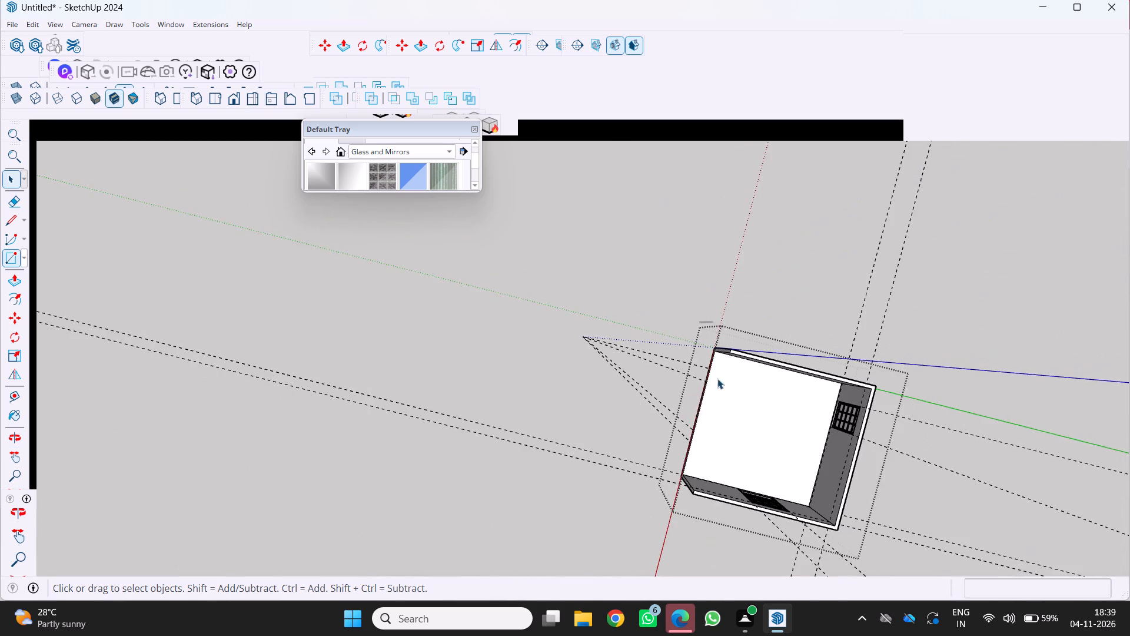
pyautogui.moveTo(699, 434); pyautogui.dragTo(799, 319, button='middle')
pyautogui.middleClick(799, 319)
pyautogui.moveTo(712, 372); pyautogui.dragTo(561, 483, button='middle')
pyautogui.middleClick(557, 488)
pyautogui.scroll(-4, 553, 492)
pyautogui.moveTo(626, 462); pyautogui.dragTo(659, 420, button='middle')
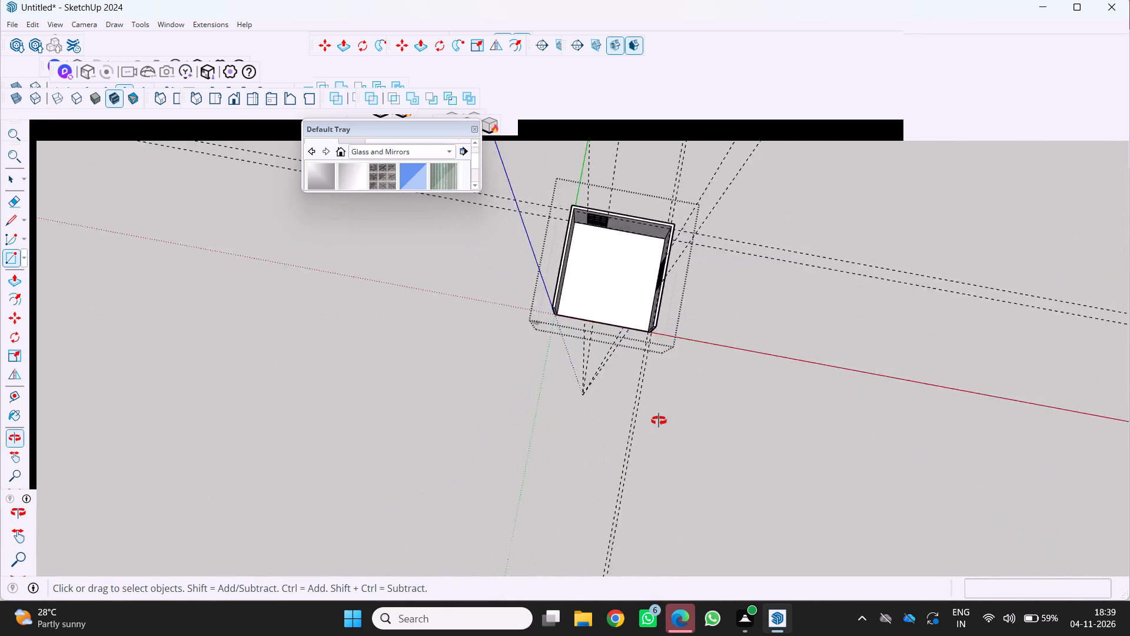
pyautogui.moveTo(659, 420); pyautogui.dragTo(415, 587, button='middle')
pyautogui.scroll(-1, 416, 585)
pyautogui.scroll(-9, 606, 488)
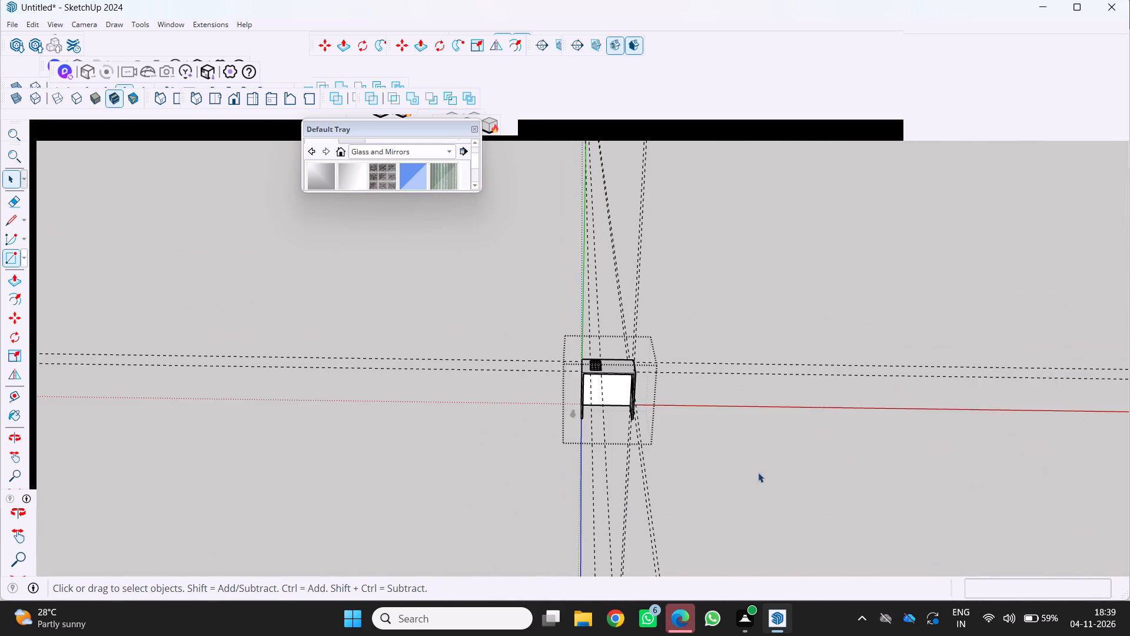
pyautogui.moveTo(738, 469); pyautogui.dragTo(772, 275, button='middle')
pyautogui.scroll(1, 649, 426)
pyautogui.moveTo(641, 423); pyautogui.dragTo(812, 279, button='middle')
pyautogui.scroll(5, 812, 279)
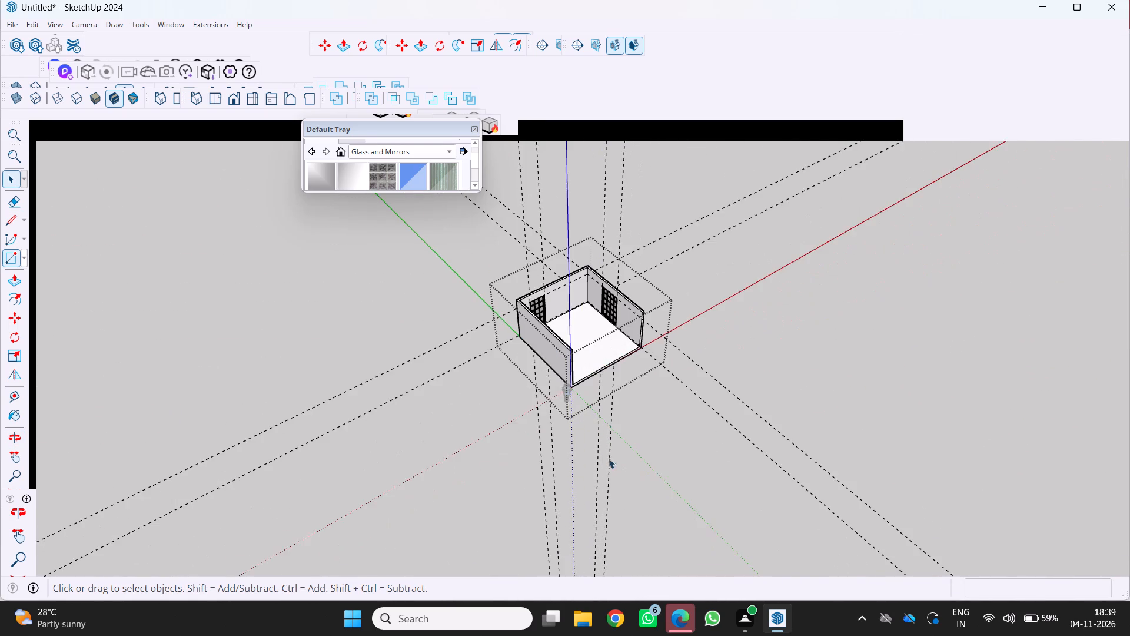
pyautogui.scroll(3, 609, 458)
pyautogui.keyDown('shift'); pyautogui.moveTo(813, 437); pyautogui.dragTo(673, 600, button='middle'); pyautogui.keyUp('shift')
pyautogui.keyDown('shift'); pyautogui.scroll(1, 813, 437); pyautogui.keyUp('shift')
pyautogui.keyDown('shift'); pyautogui.scroll(-5, 676, 595); pyautogui.keyUp('shift')
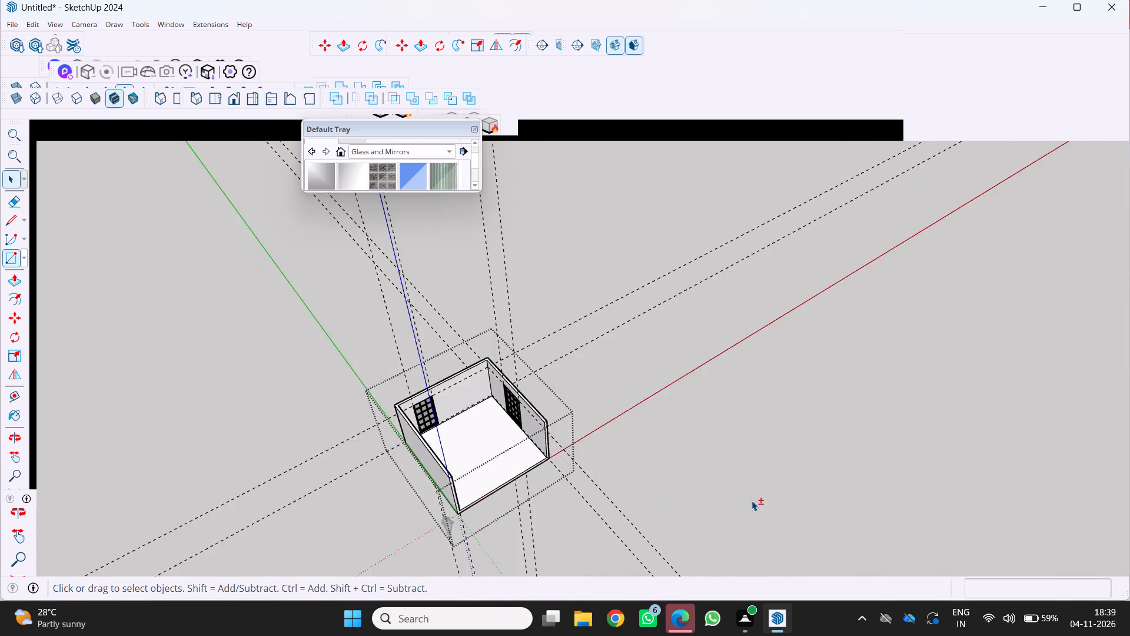
pyautogui.moveTo(746, 526); pyautogui.dragTo(626, 464, button='middle')
pyautogui.scroll(5, 636, 481)
pyautogui.scroll(-6, 635, 453)
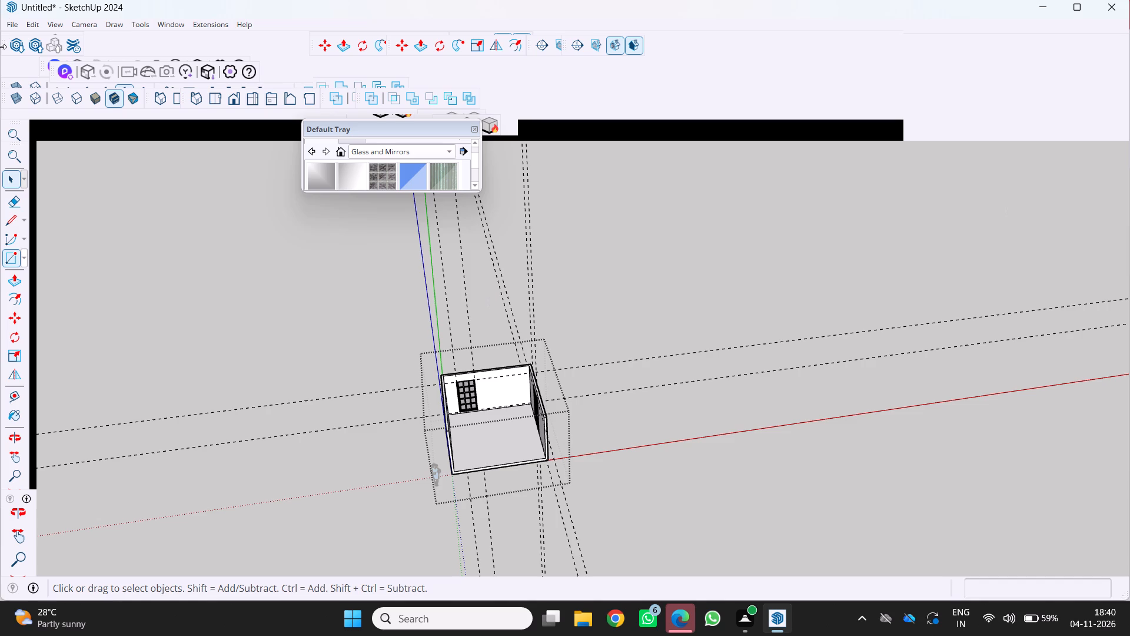
# Delete all construction guides from the model.
pyautogui.click(31, 23)
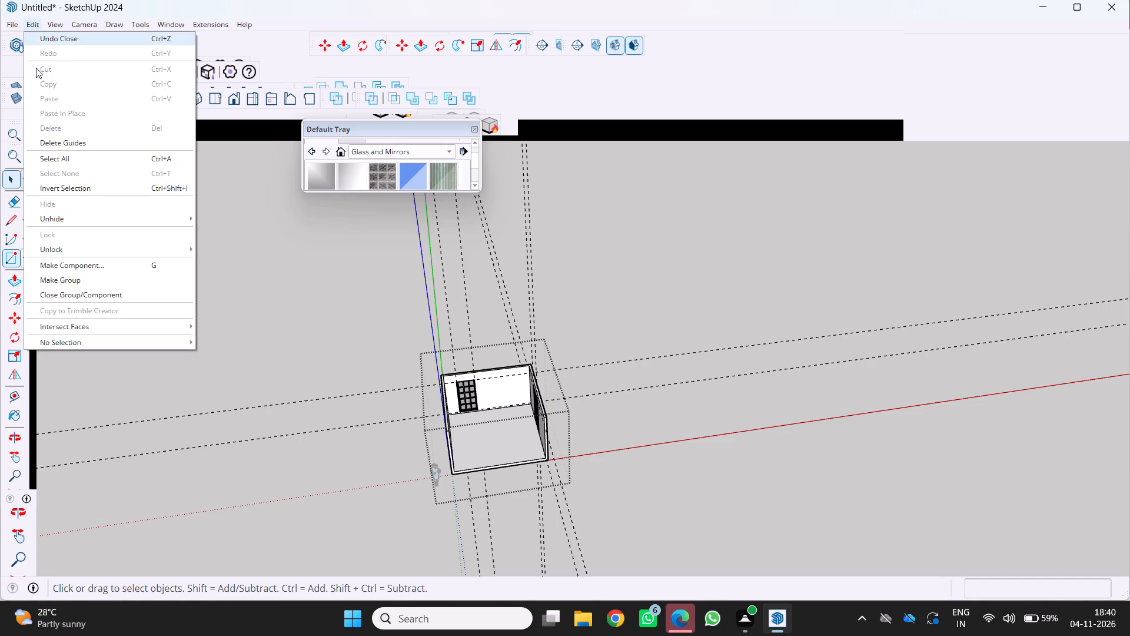
pyautogui.click(56, 142)
# Examine the room's interior and the grid panels in the two wall openings.
pyautogui.scroll(-3, 181, 308)
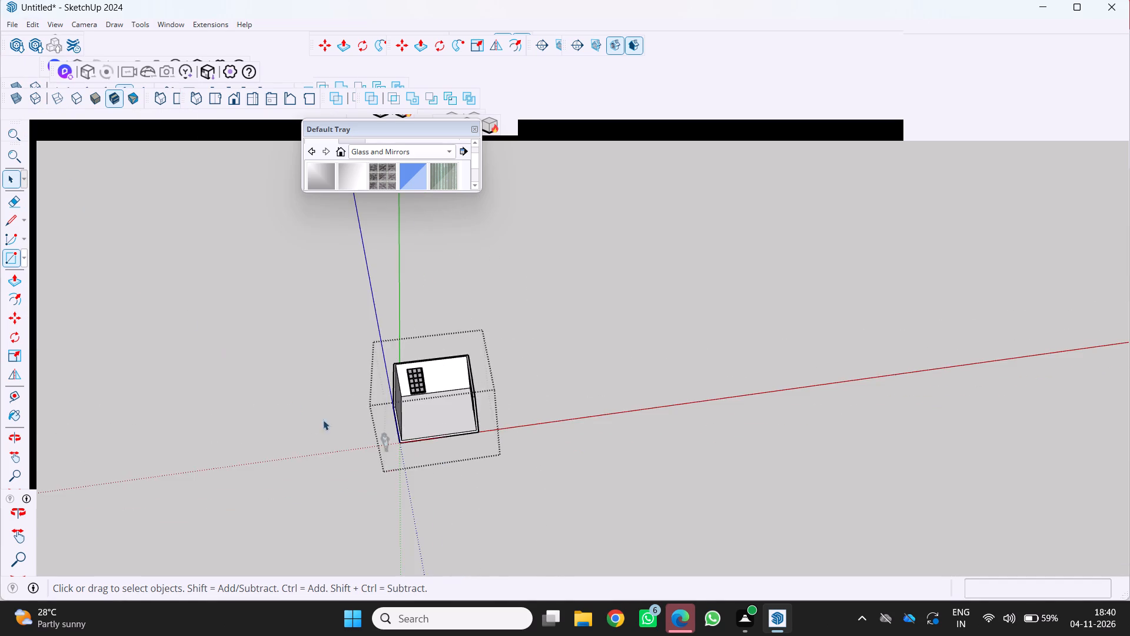
pyautogui.scroll(5, 365, 432)
pyautogui.moveTo(410, 432); pyautogui.dragTo(267, 389, button='middle')
pyautogui.scroll(1, 275, 393)
pyautogui.middleClick(267, 389)
pyautogui.scroll(10, 361, 330)
pyautogui.moveTo(456, 338); pyautogui.dragTo(423, 269, button='middle')
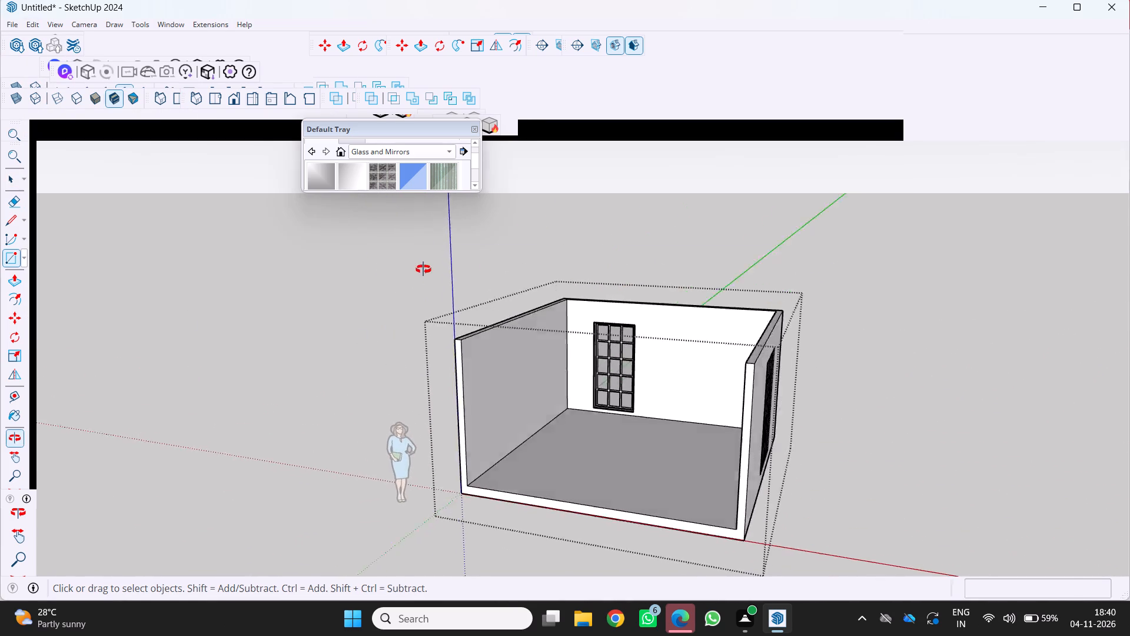
pyautogui.moveTo(423, 269); pyautogui.dragTo(419, 266, button='middle')
pyautogui.scroll(5, 599, 310)
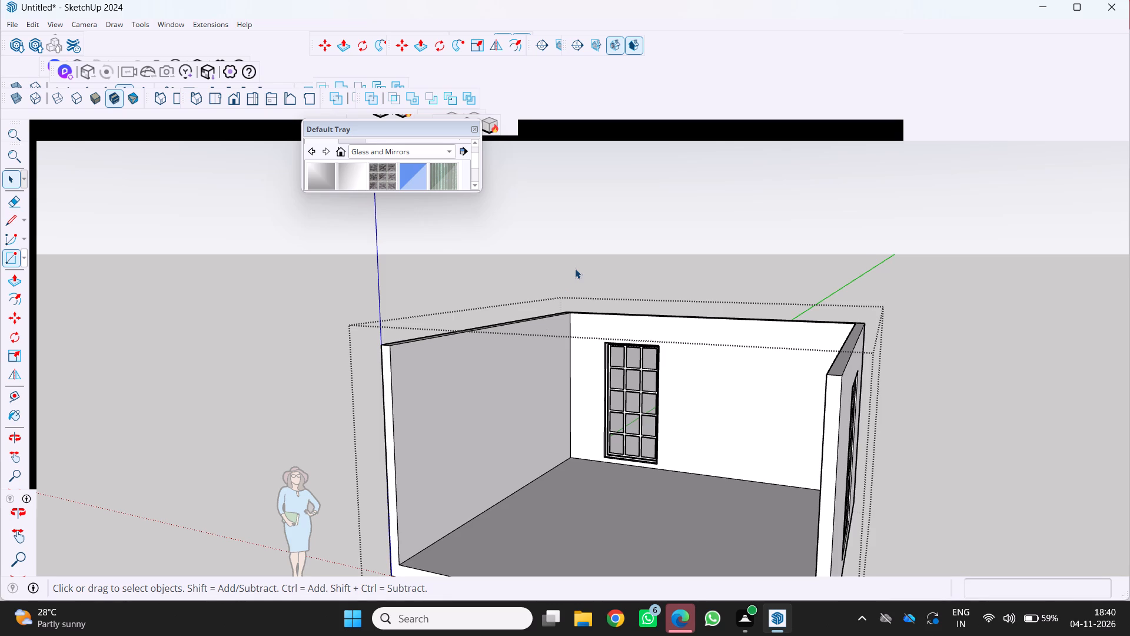
pyautogui.scroll(-3, 604, 311)
pyautogui.scroll(2, 593, 436)
pyautogui.moveTo(602, 448); pyautogui.dragTo(745, 490, button='middle')
pyautogui.scroll(3, 699, 406)
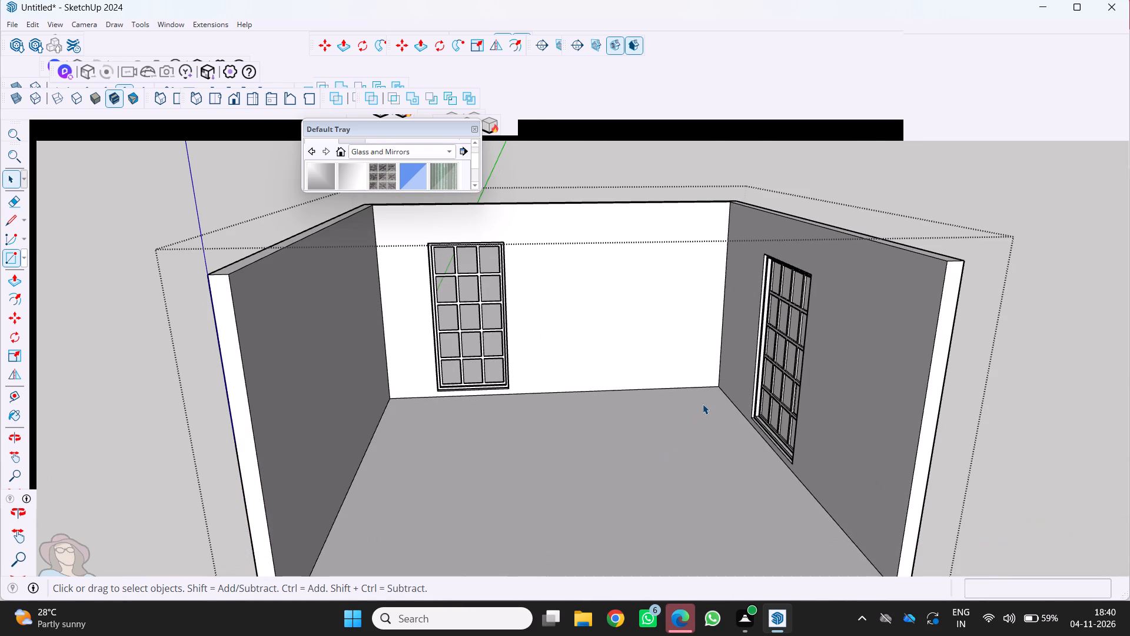
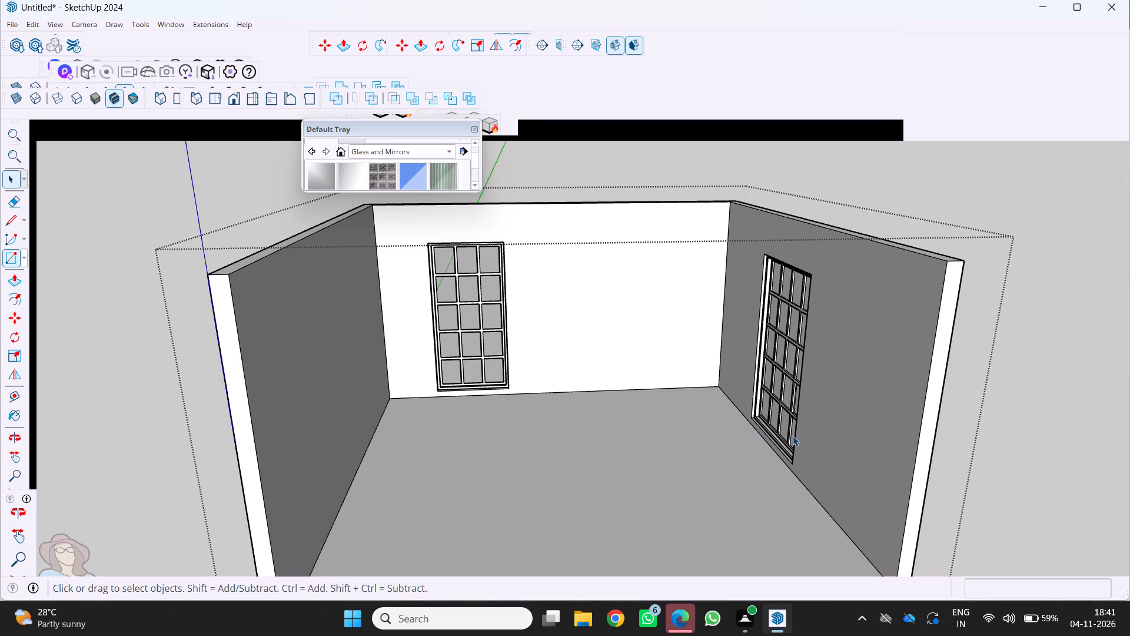
# Place a construction guide on the floor 160 cm from the back wall's base edge with the Tape Measure.
pyautogui.scroll(2, 757, 399)
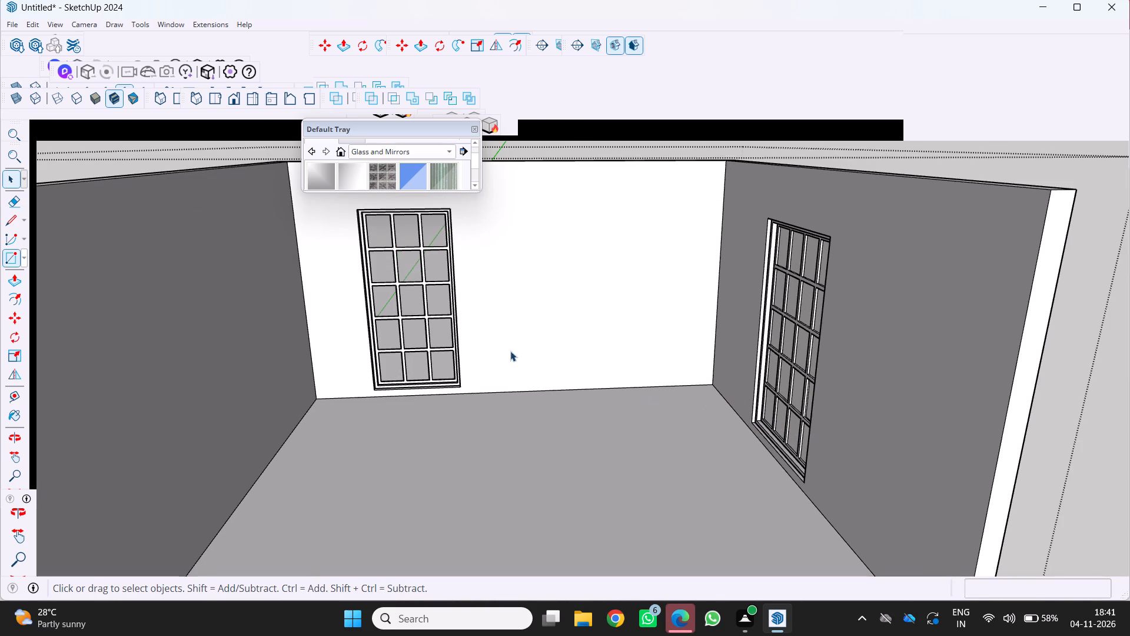
pyautogui.scroll(4, 465, 356)
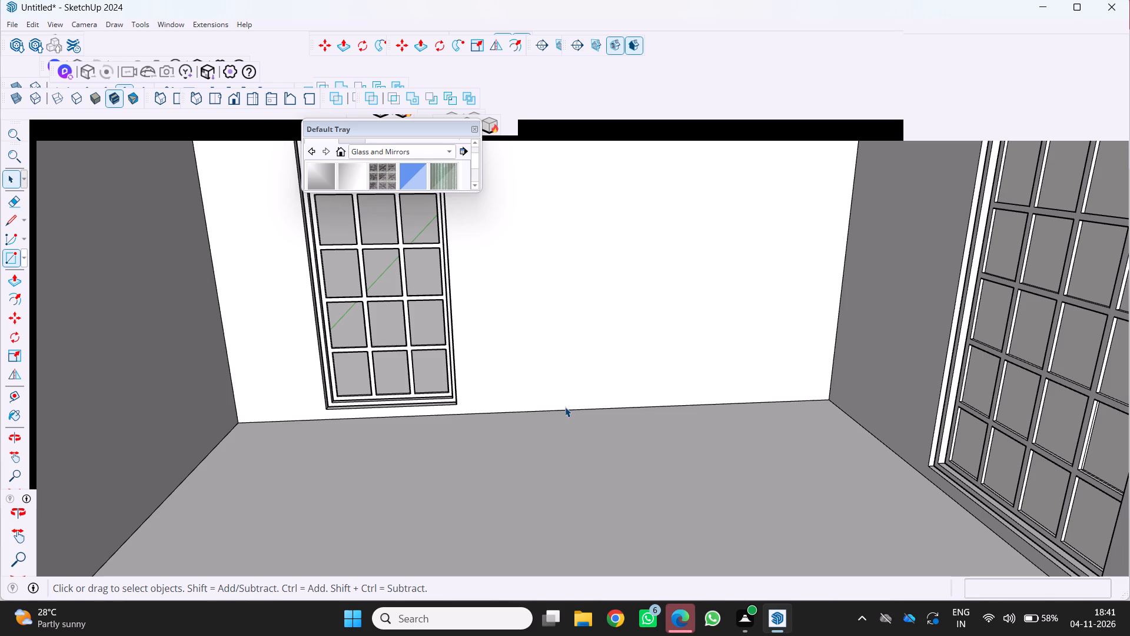
pyautogui.press('t')
pyautogui.click(584, 409)
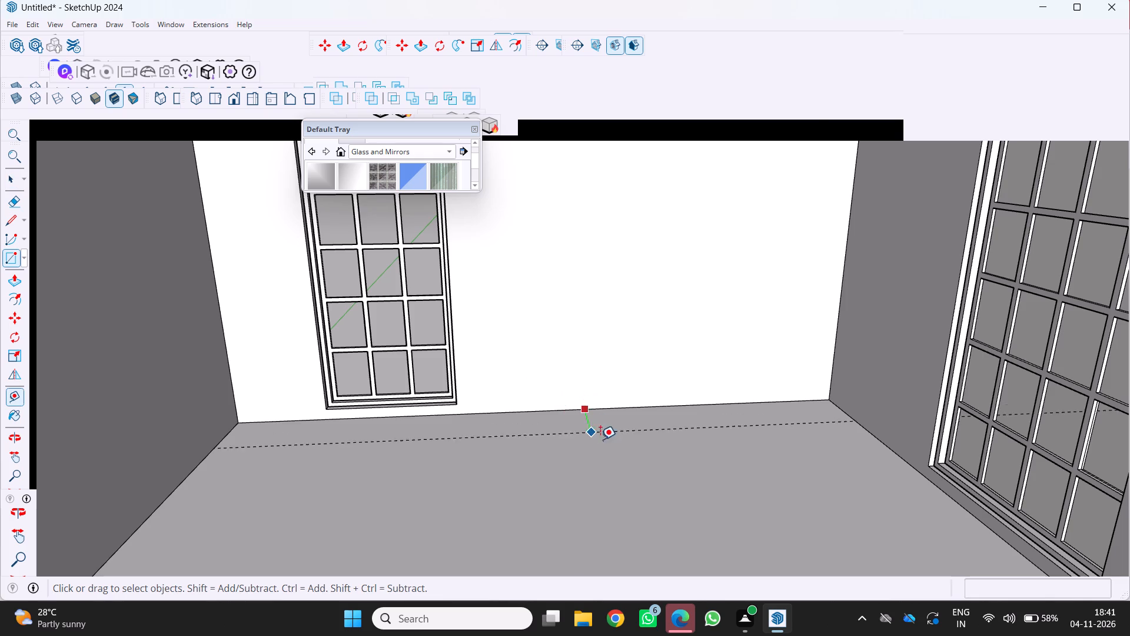
pyautogui.scroll(-7, 593, 435)
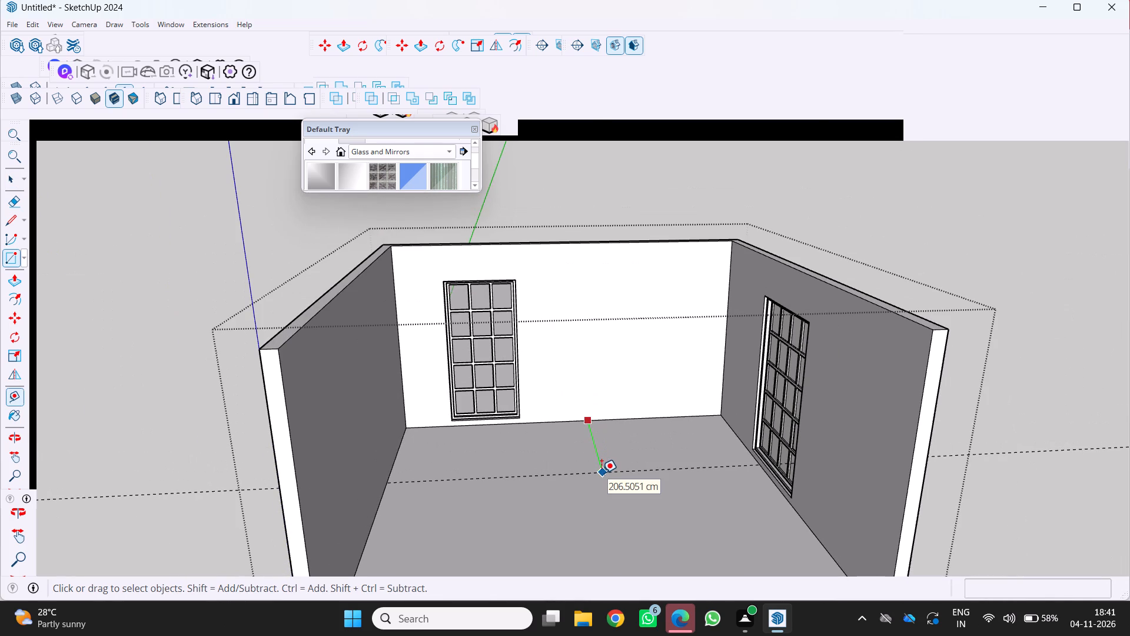
pyautogui.write('160')
pyautogui.press('Return')
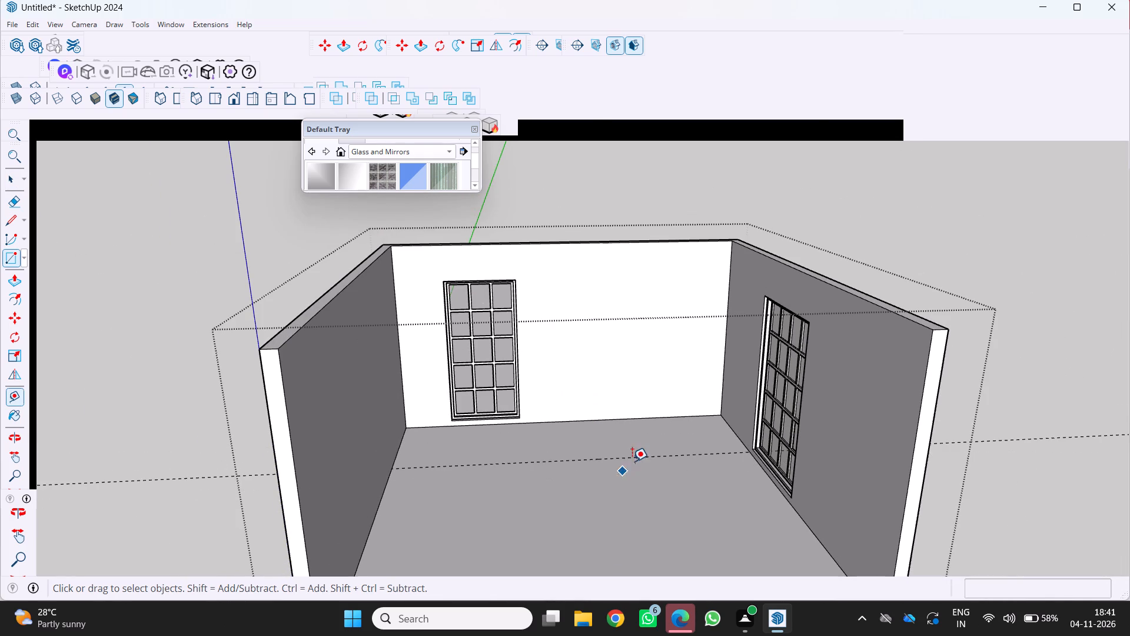
# Place a floor guide 60 cm from the base edge of the side wall that holds a grid panel.
pyautogui.scroll(3, 634, 457)
pyautogui.click(758, 418)
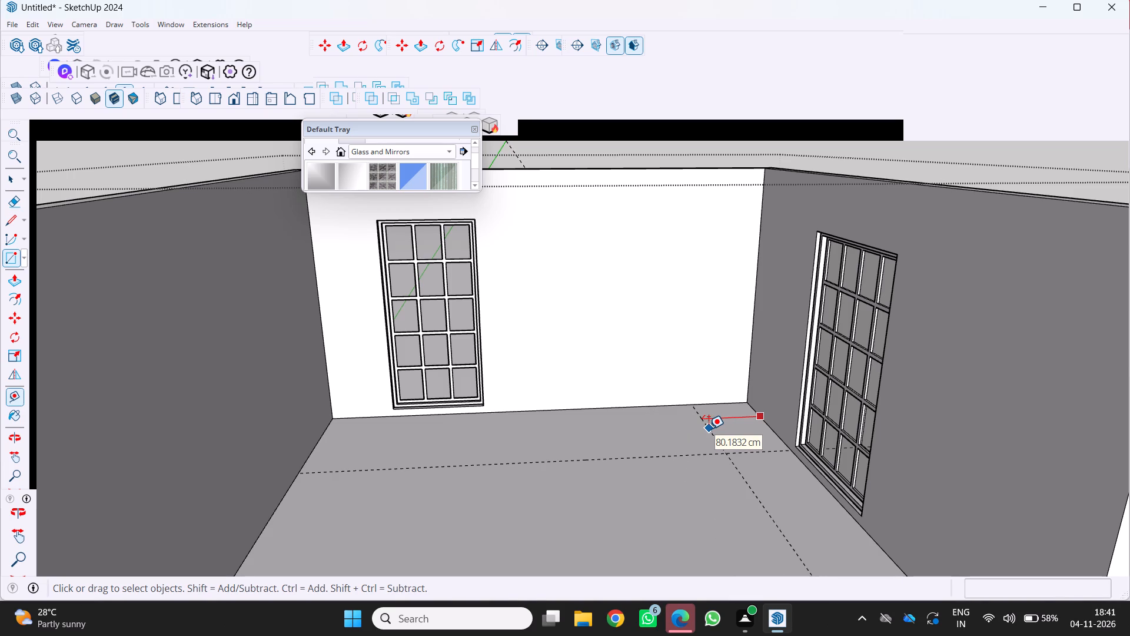
pyautogui.write('60')
pyautogui.press('BackSpace')
pyautogui.press('BackSpace')
pyautogui.write('60')
pyautogui.press('Return')
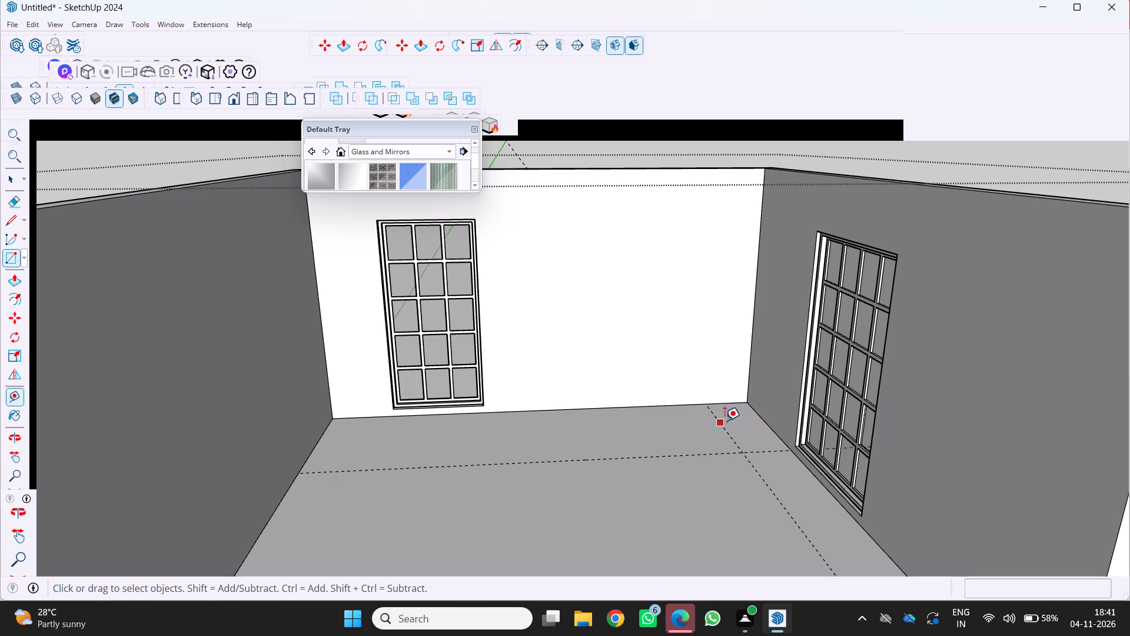
# Place another floor guide 60 cm from the back wall's base edge, parallel to it.
pyautogui.scroll(6, 736, 404)
pyautogui.moveTo(707, 403); pyautogui.dragTo(715, 407)
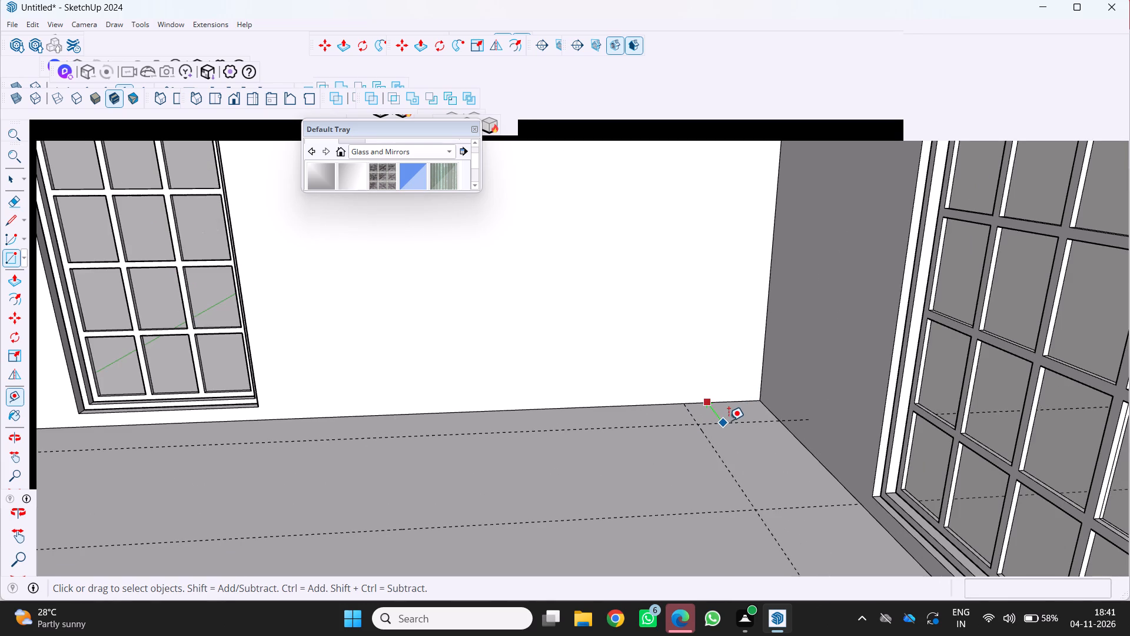
pyautogui.write('60')
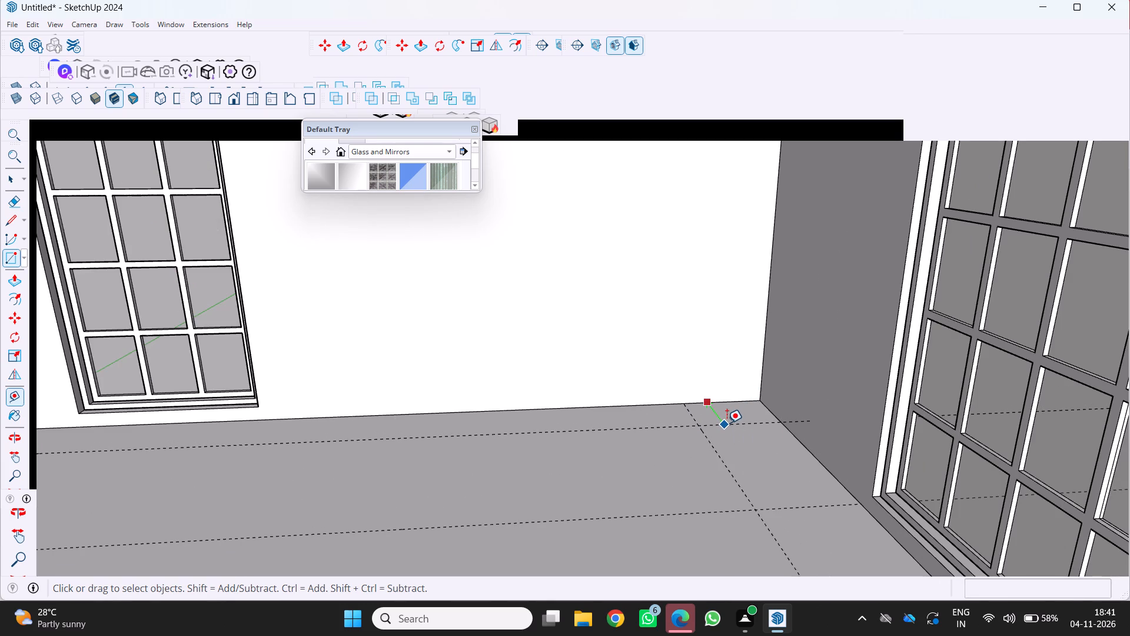
pyautogui.press('Return')
# Examine the floor guides near the corner between the back wall and the panelled side wall from several angles.
pyautogui.scroll(-3, 729, 425)
pyautogui.scroll(5, 724, 428)
pyautogui.moveTo(724, 430); pyautogui.dragTo(720, 434, button='middle')
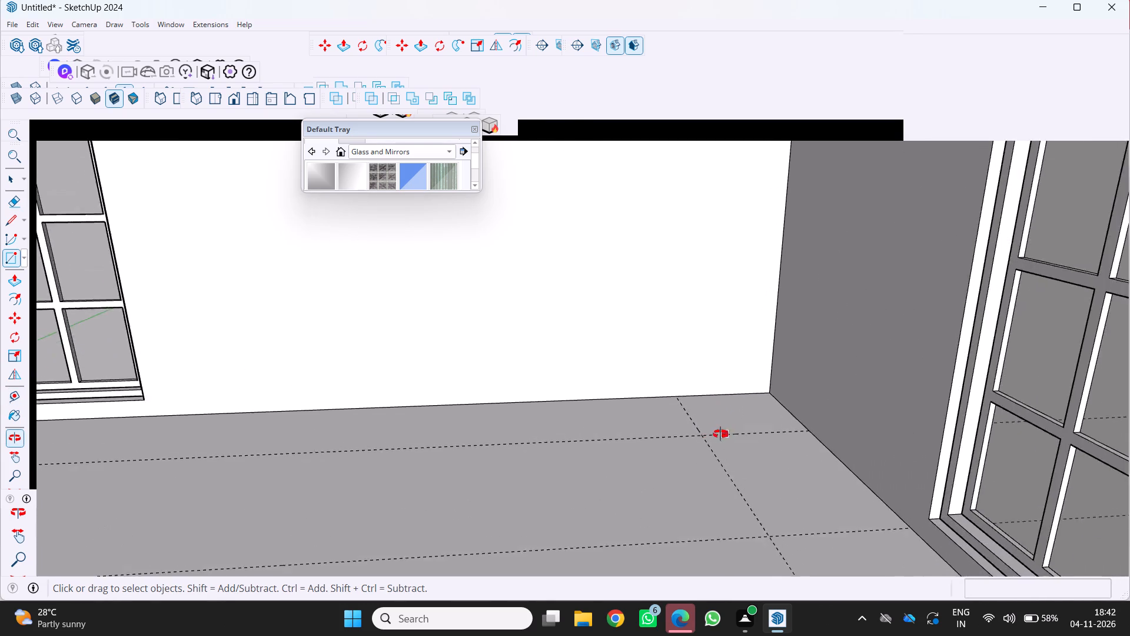
pyautogui.moveTo(720, 434); pyautogui.dragTo(672, 455, button='middle')
pyautogui.scroll(4, 672, 455)
pyautogui.scroll(-11, 672, 450)
pyautogui.scroll(2, 657, 465)
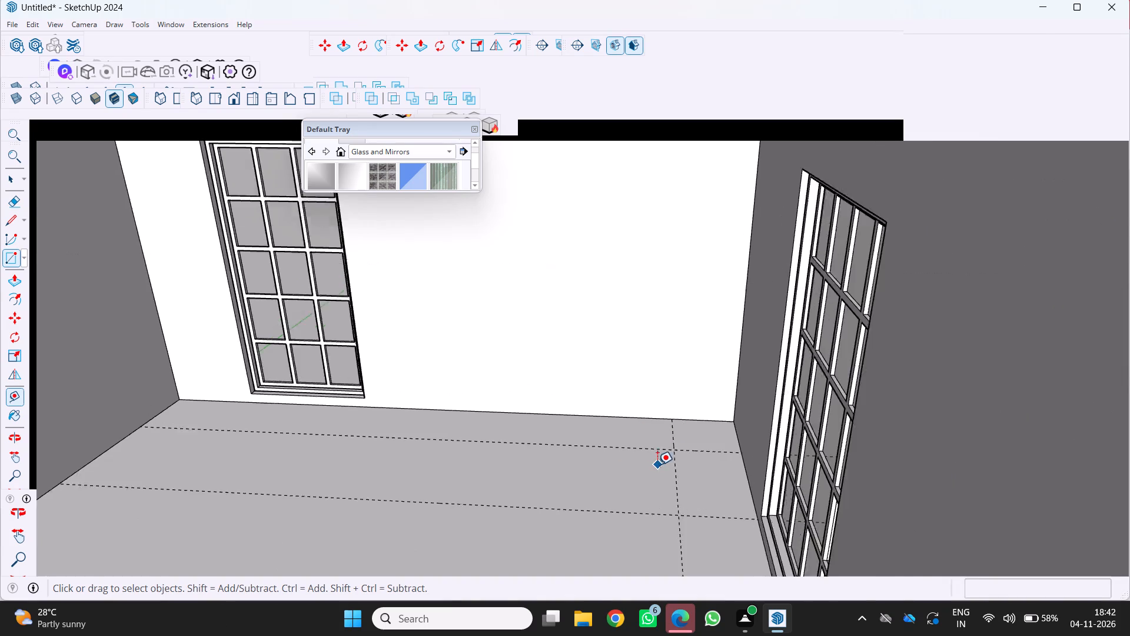
pyautogui.scroll(2, 657, 465)
pyautogui.moveTo(653, 465); pyautogui.dragTo(766, 444, button='middle')
pyautogui.middleClick(766, 444)
pyautogui.scroll(3, 733, 415)
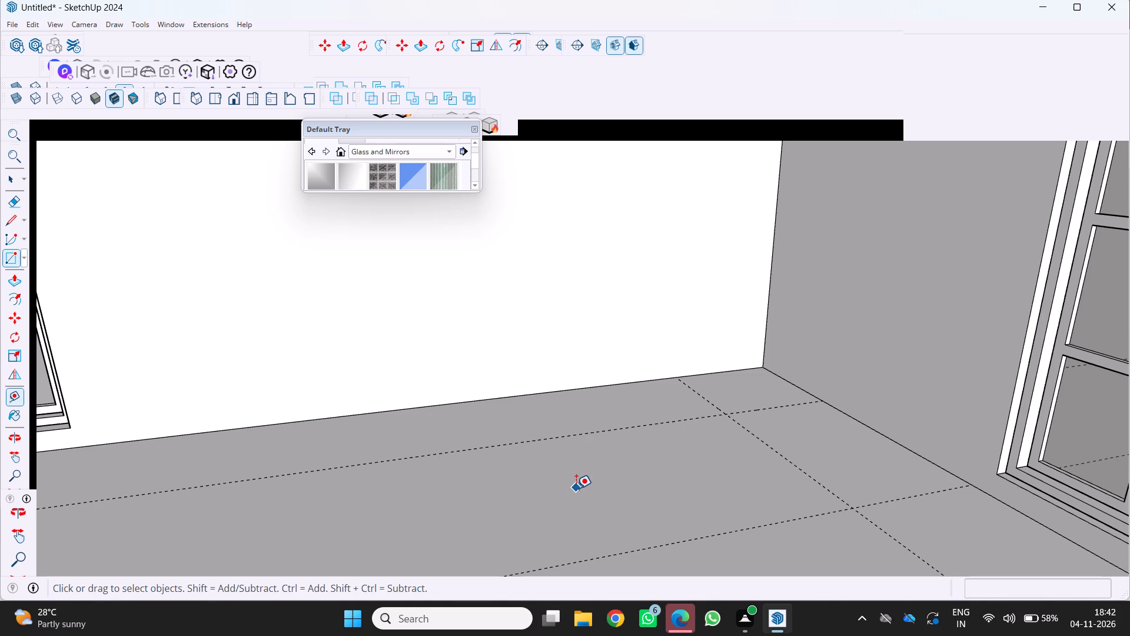
pyautogui.scroll(-5, 569, 485)
pyautogui.scroll(1, 594, 489)
pyautogui.moveTo(596, 488); pyautogui.dragTo(413, 517, button='middle')
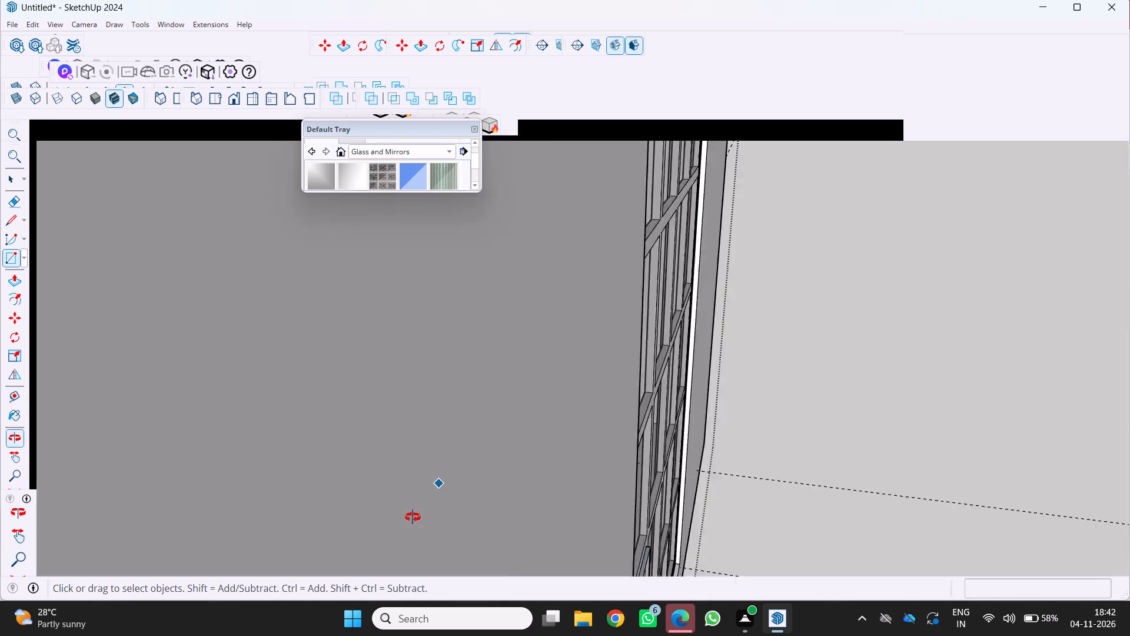
pyautogui.moveTo(413, 517); pyautogui.dragTo(420, 505, button='middle')
pyautogui.scroll(1, 429, 499)
pyautogui.moveTo(473, 478); pyautogui.dragTo(649, 436, button='middle')
pyautogui.scroll(-10, 649, 436)
pyautogui.scroll(2, 175, 500)
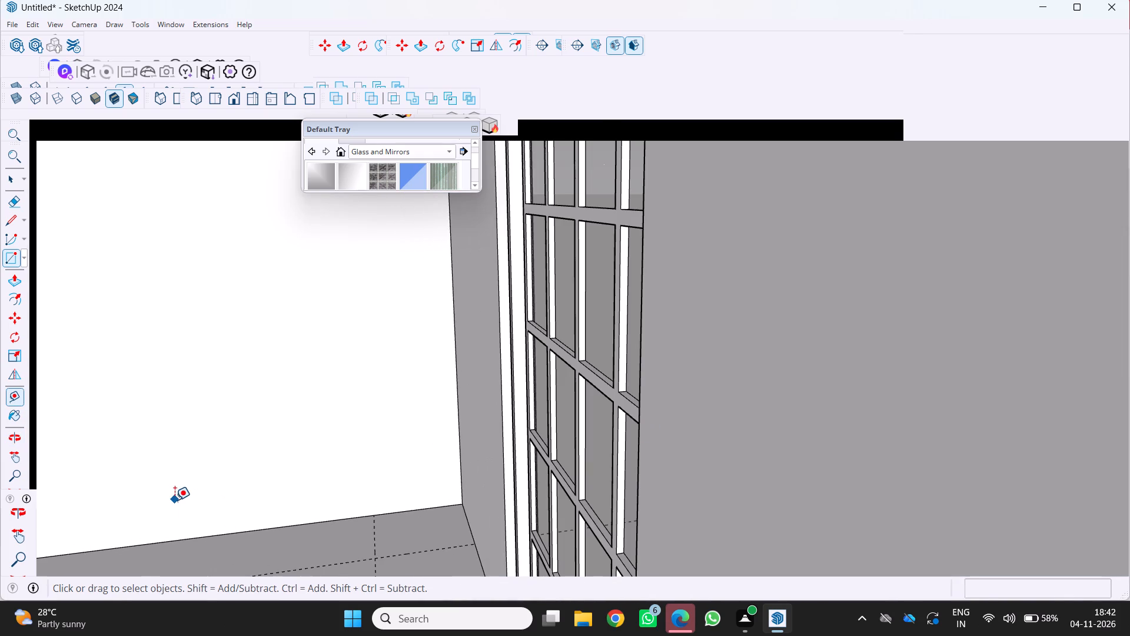
pyautogui.moveTo(175, 500); pyautogui.dragTo(452, 409, button='middle')
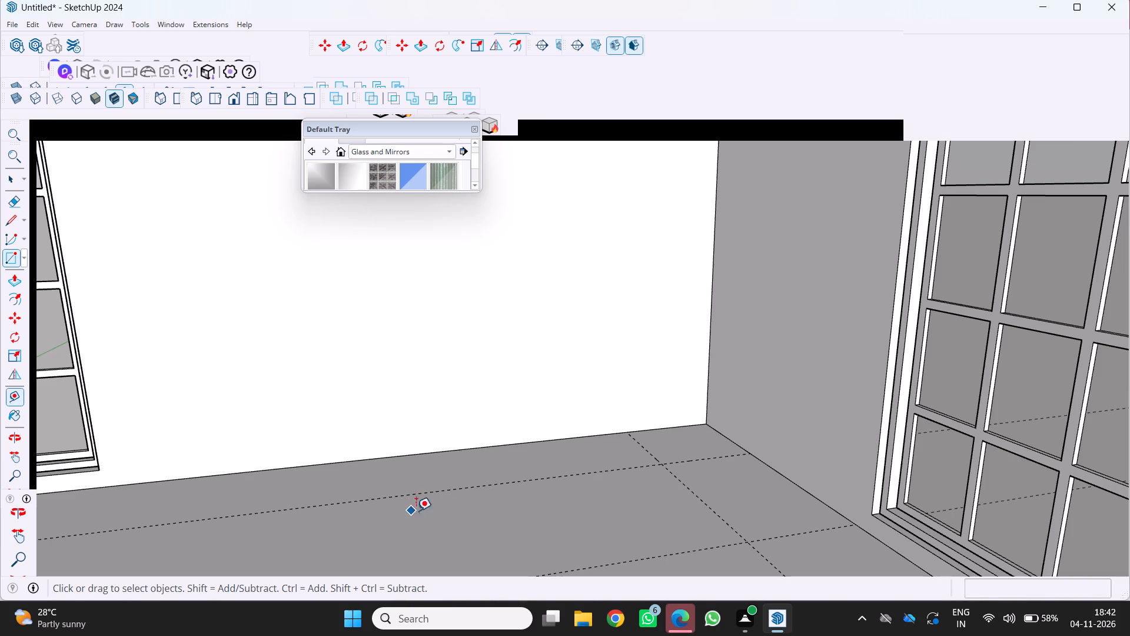
pyautogui.scroll(-9, 446, 498)
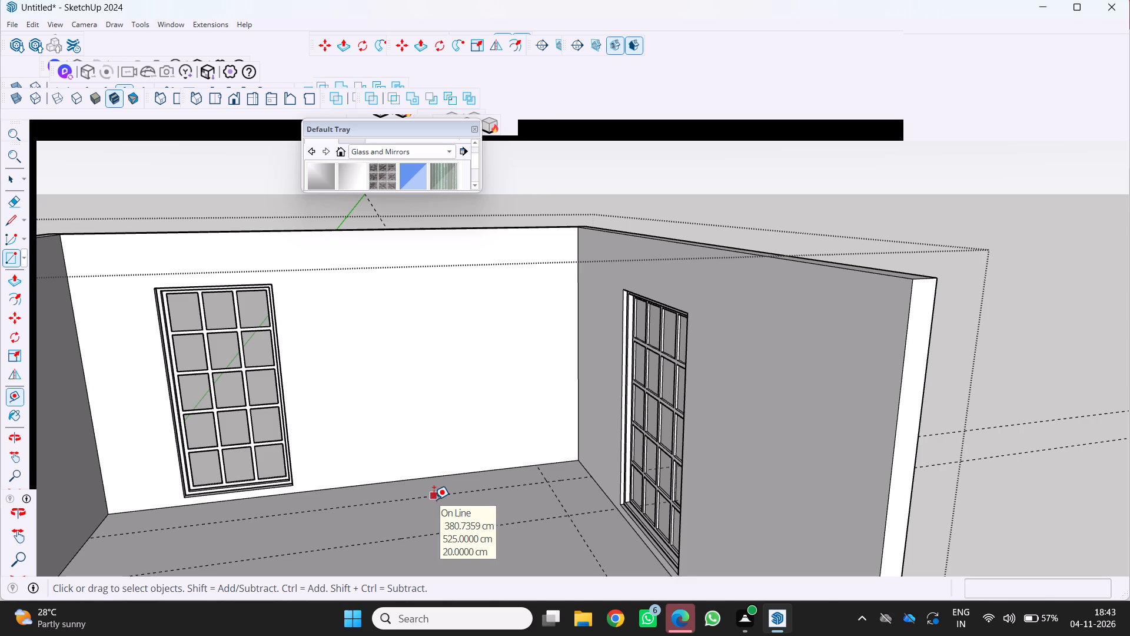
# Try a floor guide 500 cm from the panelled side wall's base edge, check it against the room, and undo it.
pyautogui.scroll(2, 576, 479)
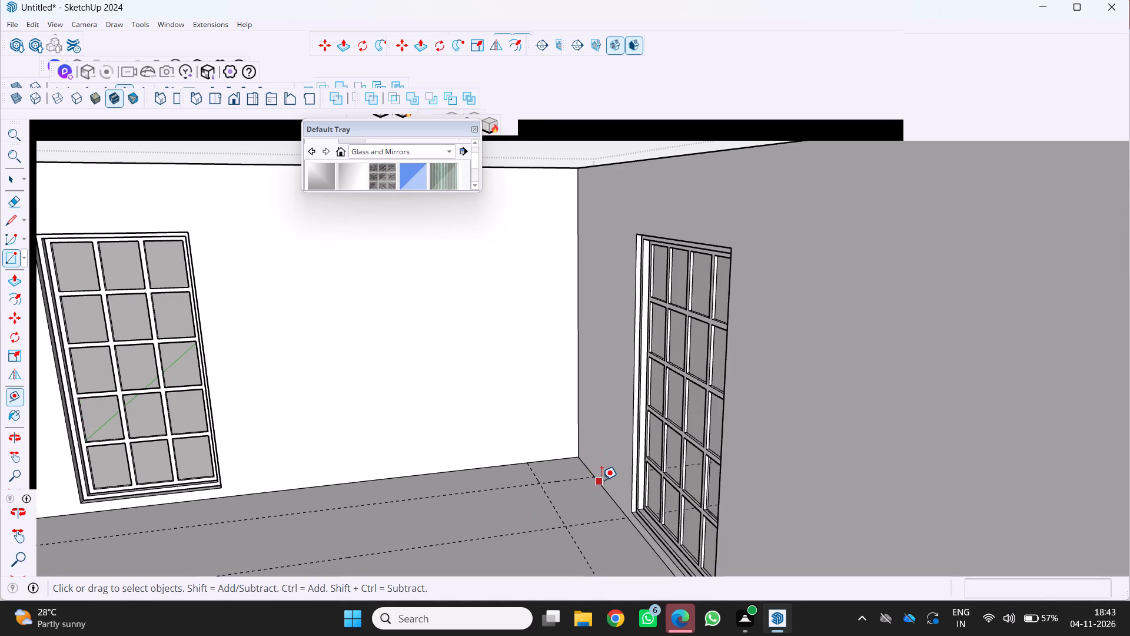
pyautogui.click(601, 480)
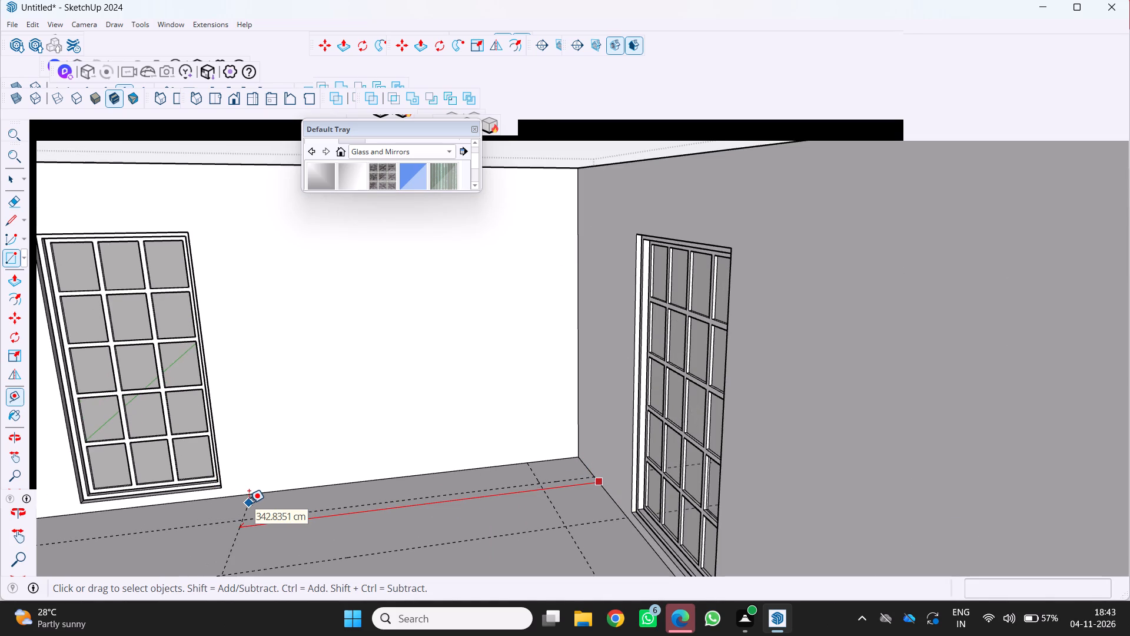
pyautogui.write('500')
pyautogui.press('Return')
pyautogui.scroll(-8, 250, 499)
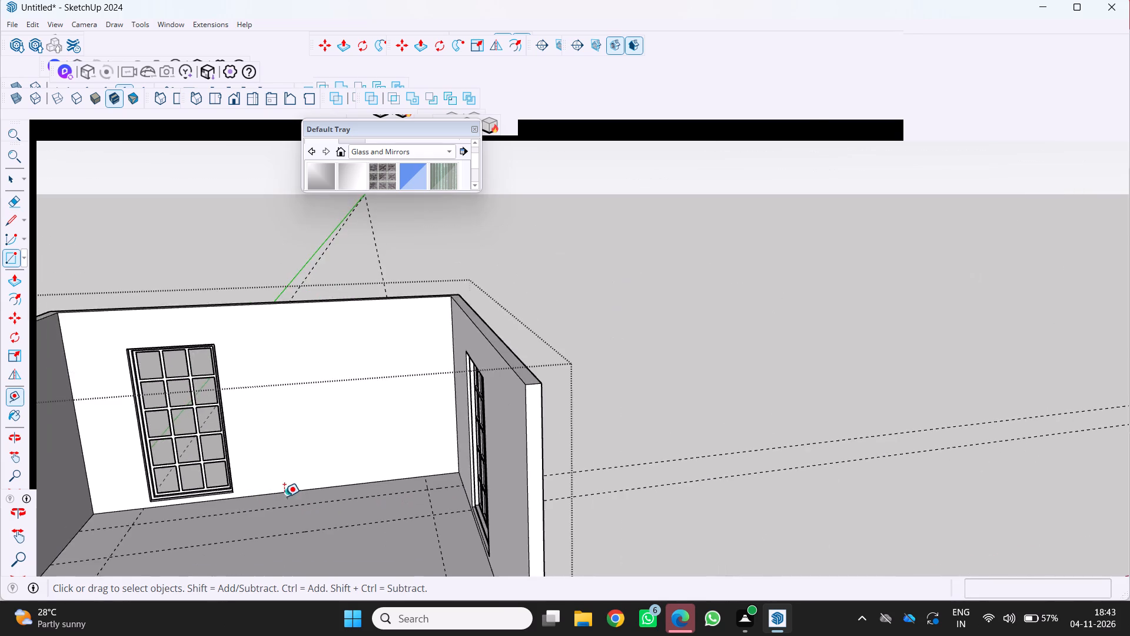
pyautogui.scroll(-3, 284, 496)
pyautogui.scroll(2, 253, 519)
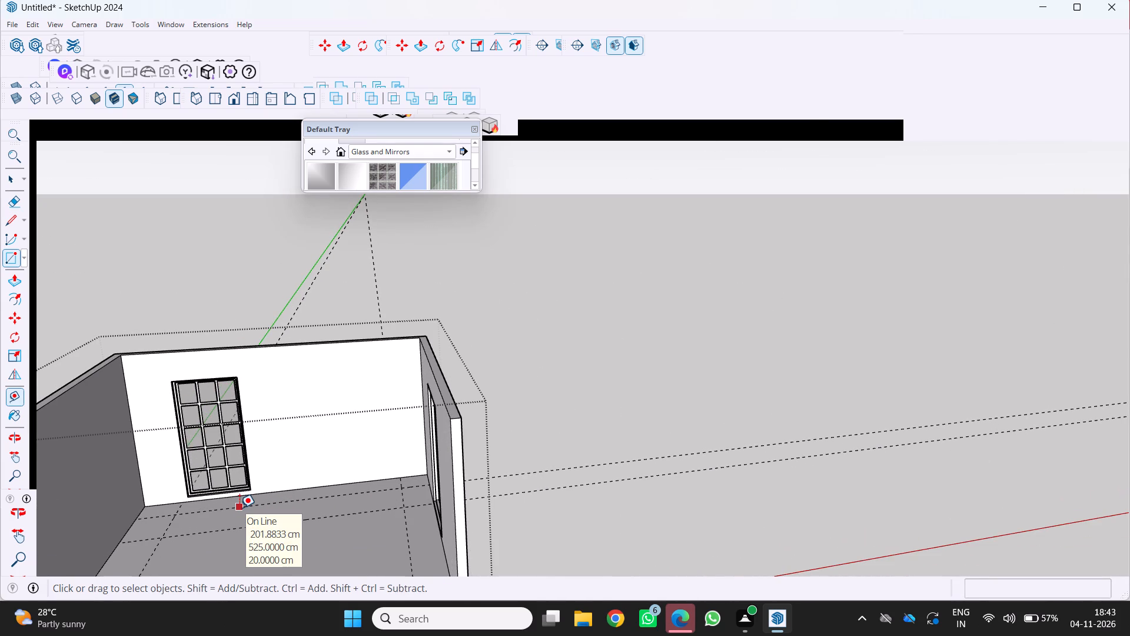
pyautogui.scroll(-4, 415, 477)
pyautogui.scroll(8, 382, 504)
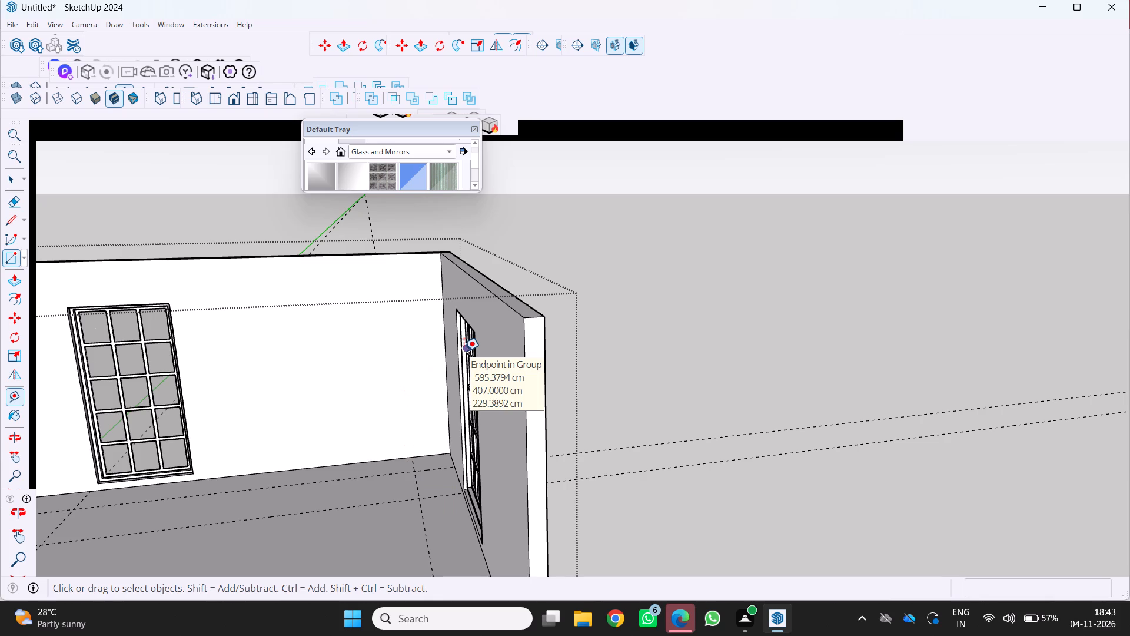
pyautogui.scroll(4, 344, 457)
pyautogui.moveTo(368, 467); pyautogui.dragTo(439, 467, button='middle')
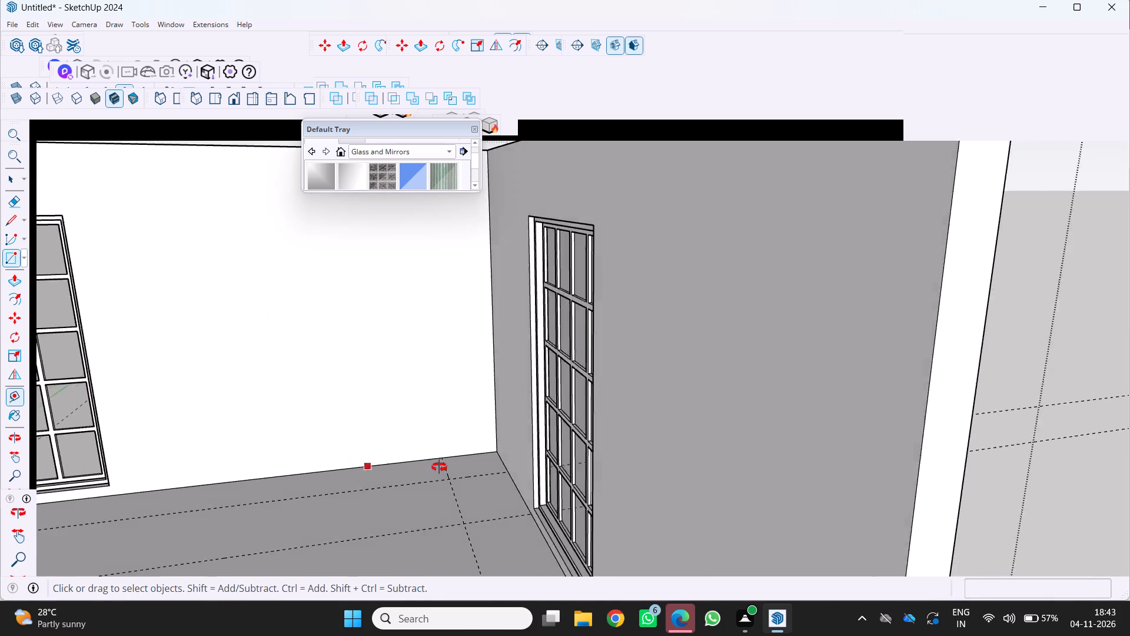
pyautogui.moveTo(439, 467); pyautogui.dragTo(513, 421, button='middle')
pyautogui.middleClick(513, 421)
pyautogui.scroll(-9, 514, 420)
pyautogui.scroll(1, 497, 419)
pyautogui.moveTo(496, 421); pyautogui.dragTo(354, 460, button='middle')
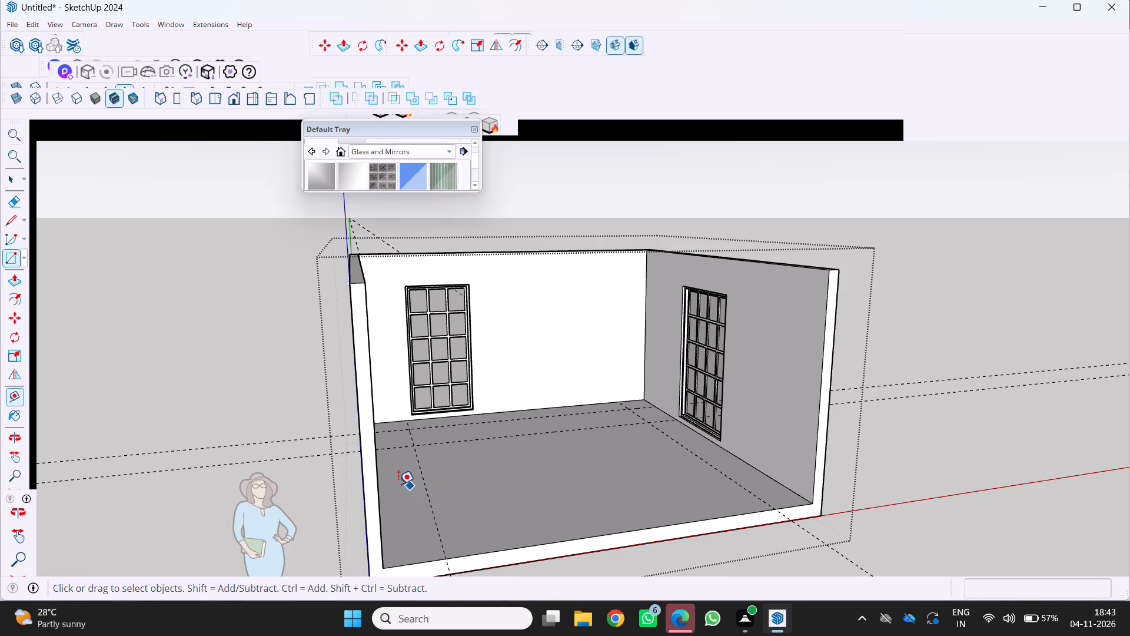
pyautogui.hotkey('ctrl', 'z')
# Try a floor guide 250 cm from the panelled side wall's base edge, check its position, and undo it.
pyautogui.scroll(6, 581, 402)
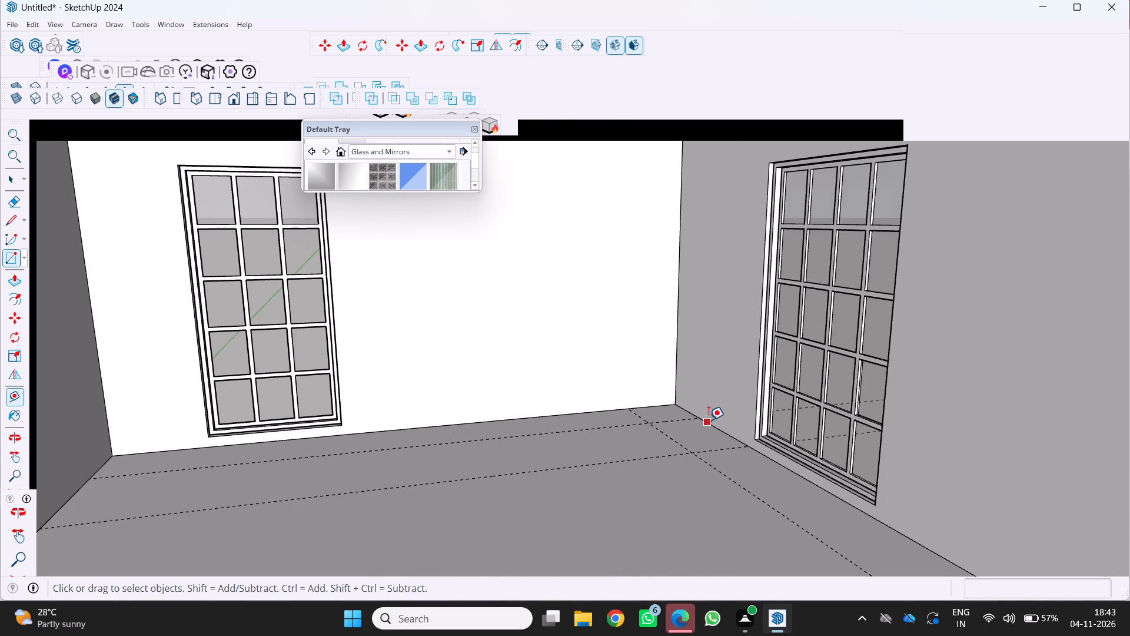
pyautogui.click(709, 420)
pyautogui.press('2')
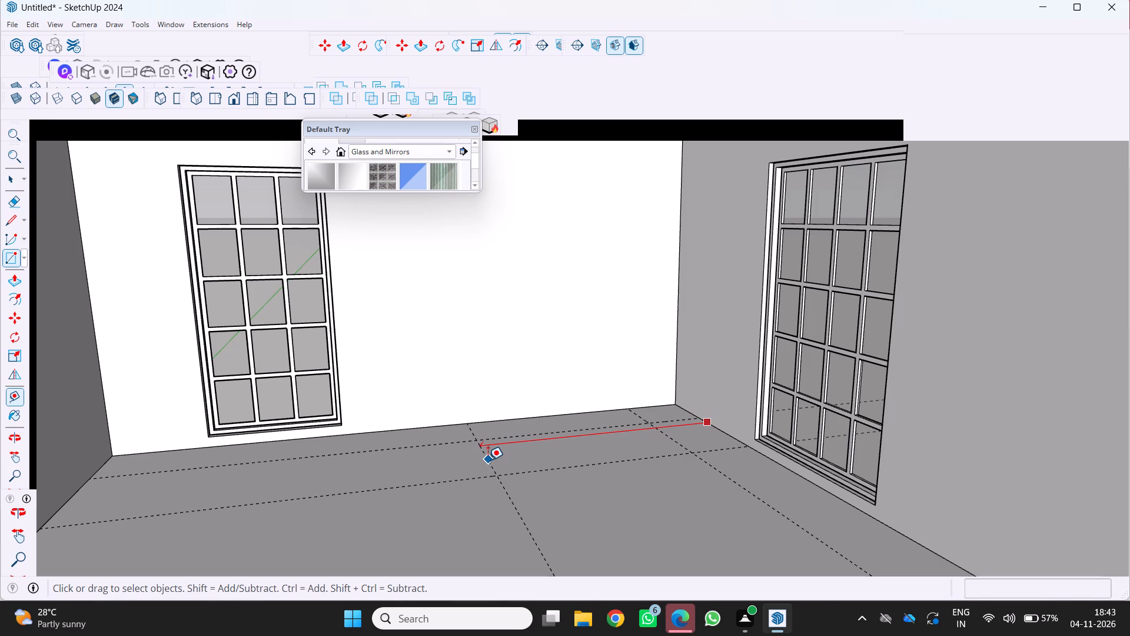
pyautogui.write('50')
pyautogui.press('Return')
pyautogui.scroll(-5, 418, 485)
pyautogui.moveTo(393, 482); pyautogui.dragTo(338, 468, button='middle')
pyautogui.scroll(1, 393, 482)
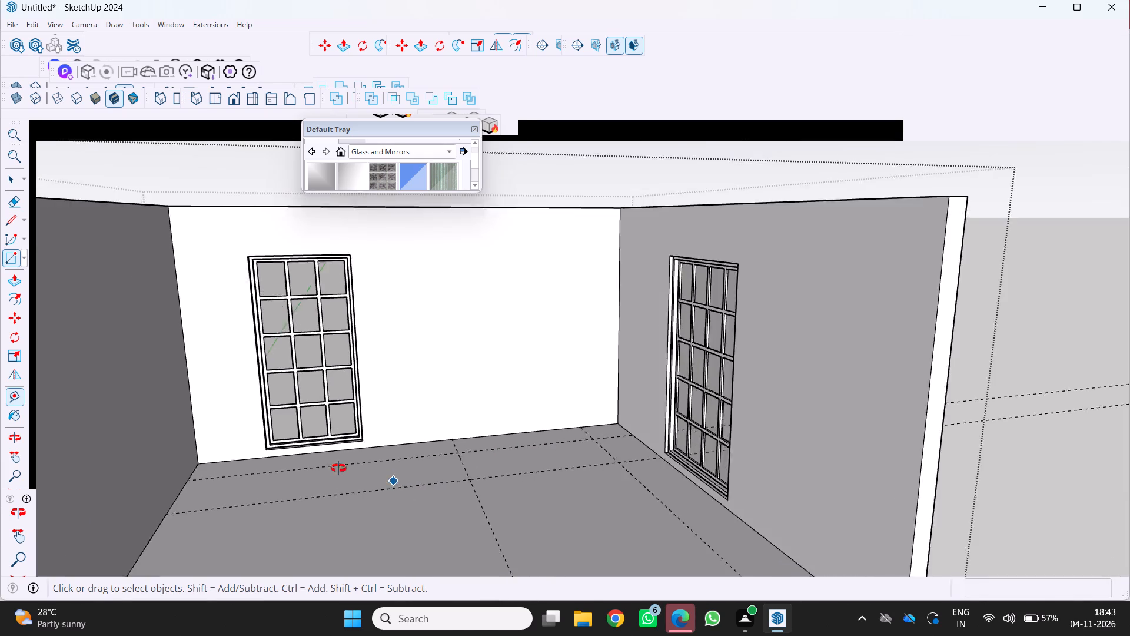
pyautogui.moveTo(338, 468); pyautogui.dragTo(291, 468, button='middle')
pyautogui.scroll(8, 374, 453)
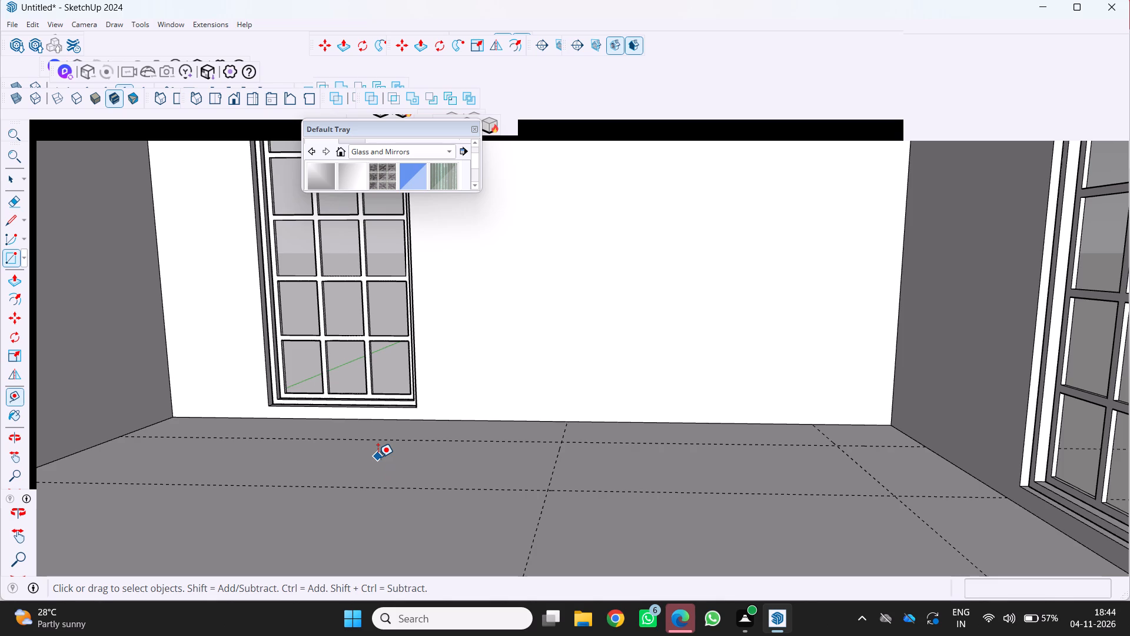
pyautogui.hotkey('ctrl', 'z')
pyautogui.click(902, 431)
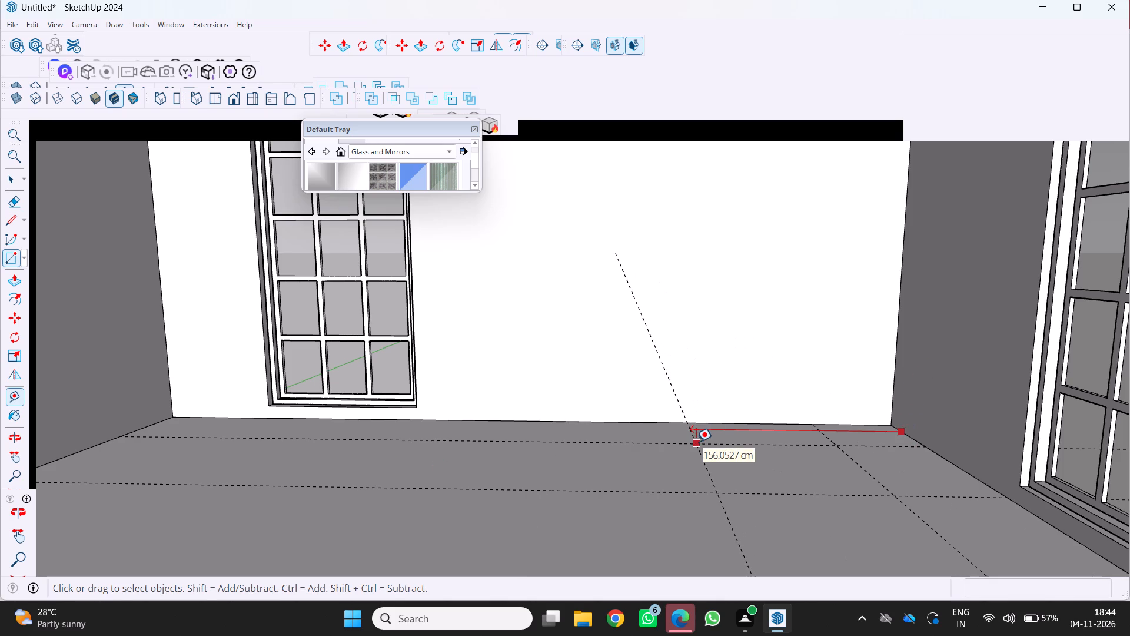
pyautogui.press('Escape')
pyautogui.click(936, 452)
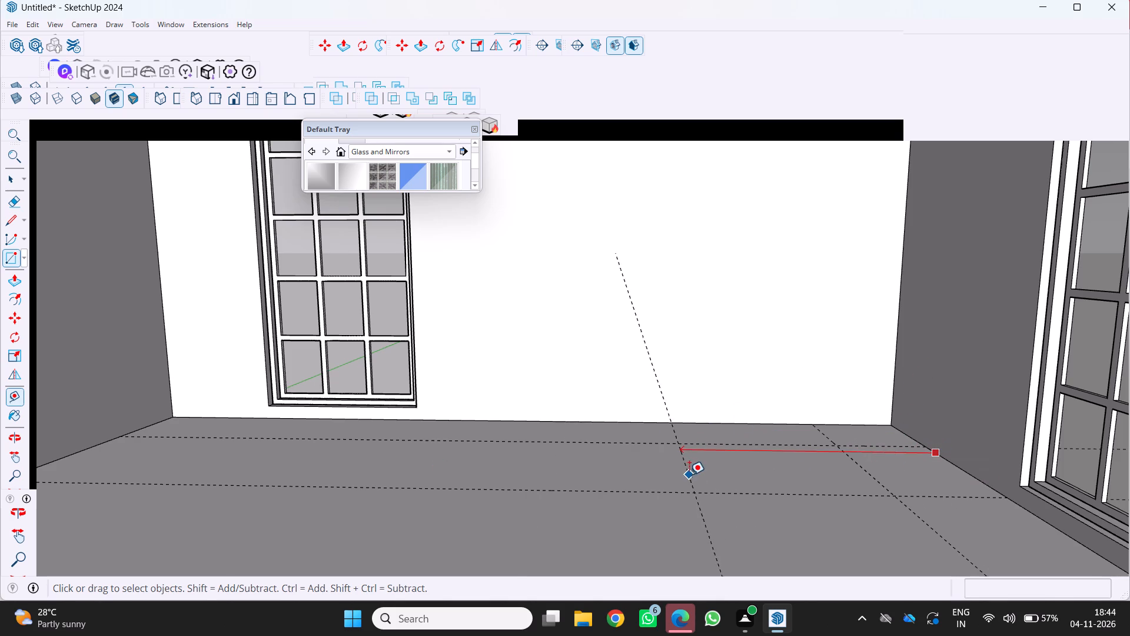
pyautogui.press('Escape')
# Place a floor guide 350 cm from the panelled side wall's base edge, parallel to it.
pyautogui.scroll(-12, 720, 456)
pyautogui.moveTo(676, 468); pyautogui.dragTo(765, 505, button='middle')
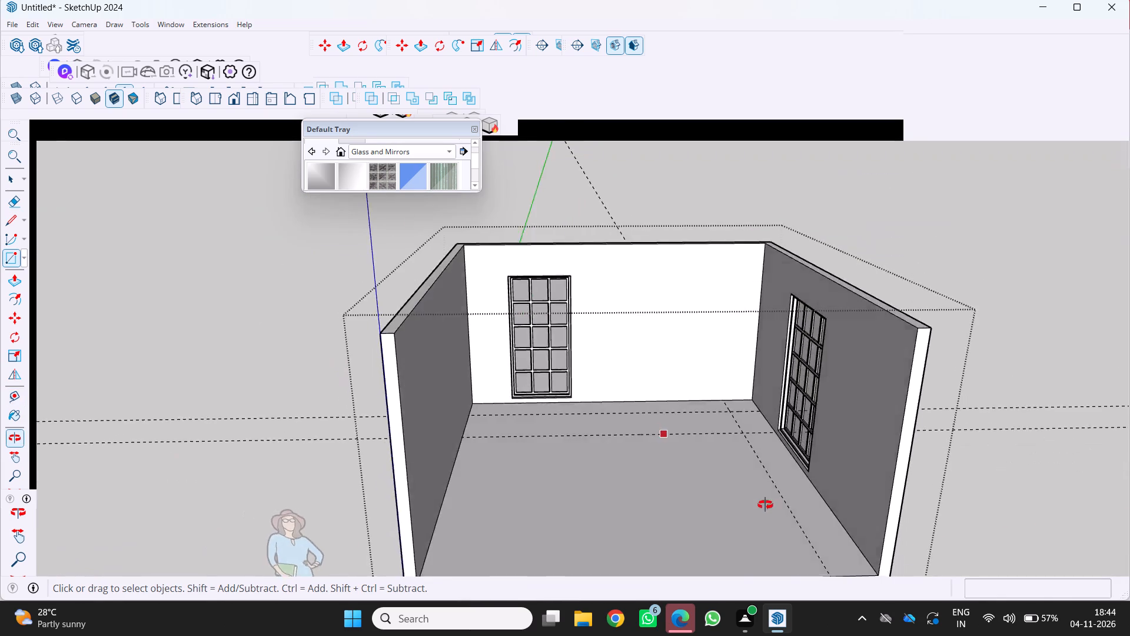
pyautogui.moveTo(765, 505); pyautogui.dragTo(781, 498, button='middle')
pyautogui.scroll(14, 652, 352)
pyautogui.click(782, 483)
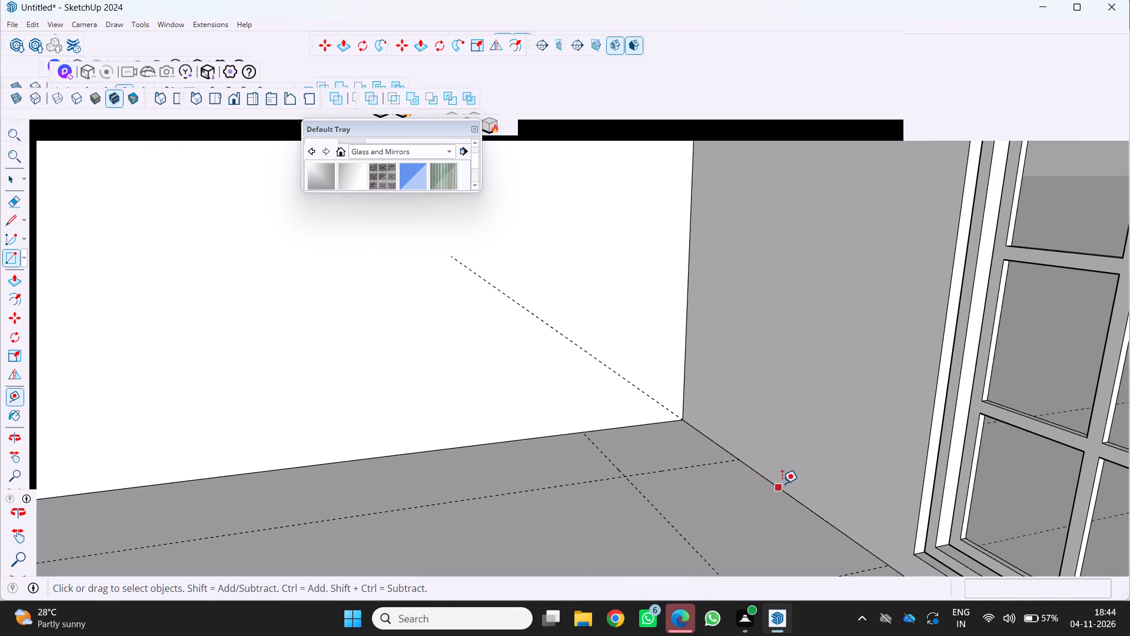
pyautogui.scroll(-8, 597, 510)
pyautogui.moveTo(523, 514); pyautogui.dragTo(426, 499, button='middle')
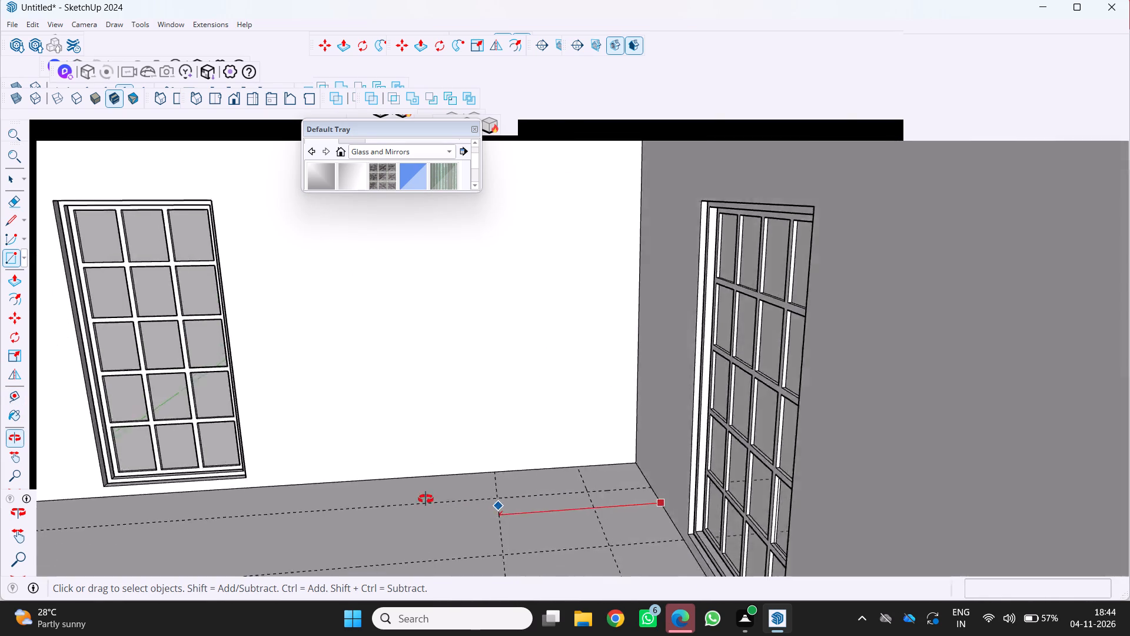
pyautogui.moveTo(426, 499); pyautogui.dragTo(404, 489, button='middle')
pyautogui.moveTo(313, 486); pyautogui.dragTo(405, 483, button='middle')
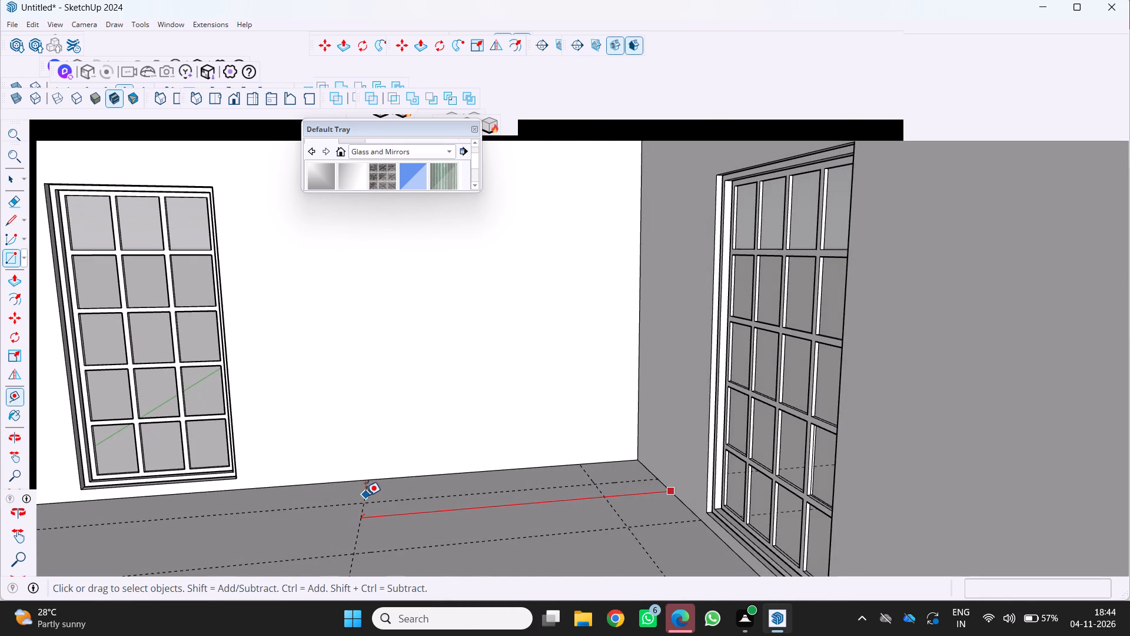
pyautogui.moveTo(361, 498); pyautogui.dragTo(333, 441, button='middle')
pyautogui.moveTo(313, 466); pyautogui.dragTo(316, 485, button='middle')
pyautogui.write('350')
pyautogui.press('Return')
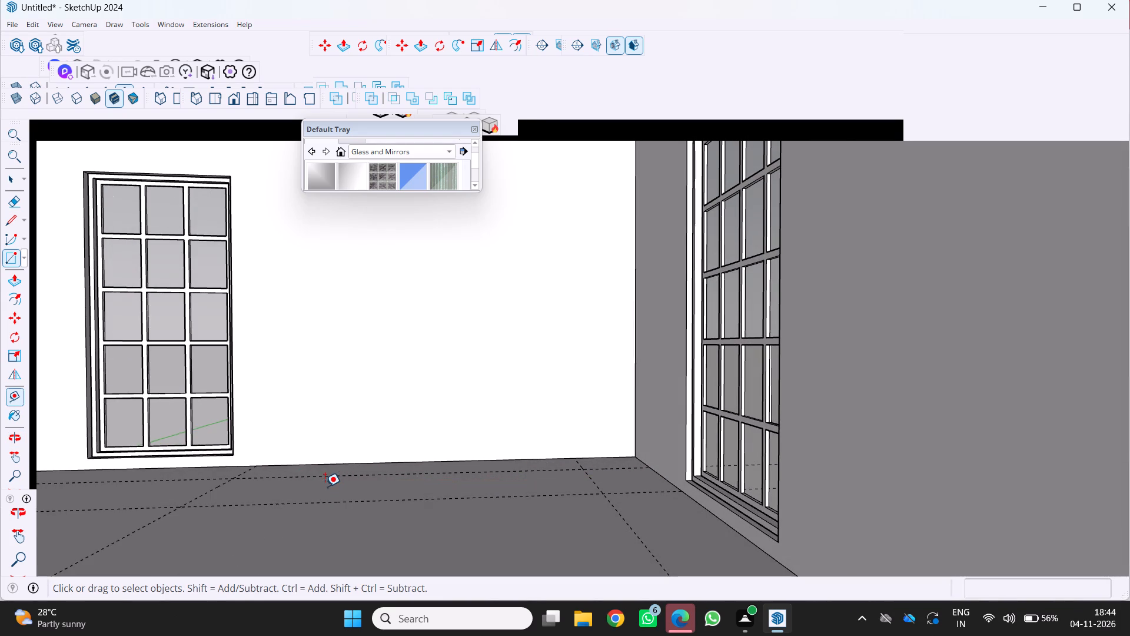
# Place a parallel floor guide 85 cm from the 350 cm guide, on the side toward the panelled side wall.
pyautogui.scroll(-4, 330, 493)
pyautogui.moveTo(310, 493); pyautogui.dragTo(356, 524, button='middle')
pyautogui.middleClick(357, 524)
pyautogui.scroll(-7, 361, 520)
pyautogui.scroll(3, 351, 501)
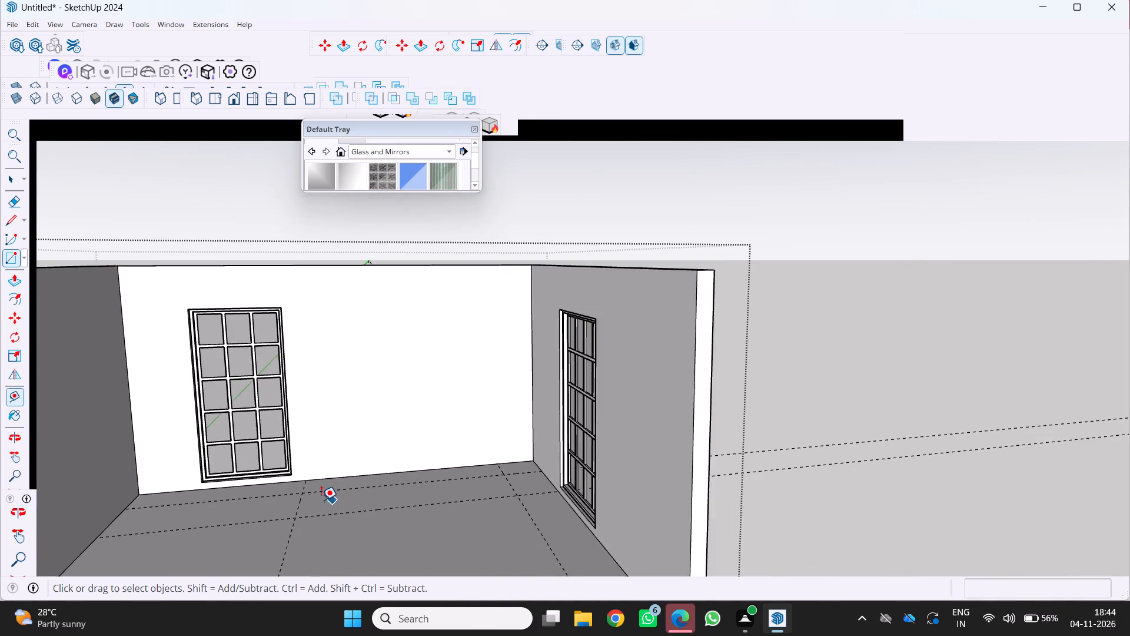
pyautogui.scroll(5, 321, 500)
pyautogui.moveTo(307, 506); pyautogui.dragTo(270, 538, button='middle')
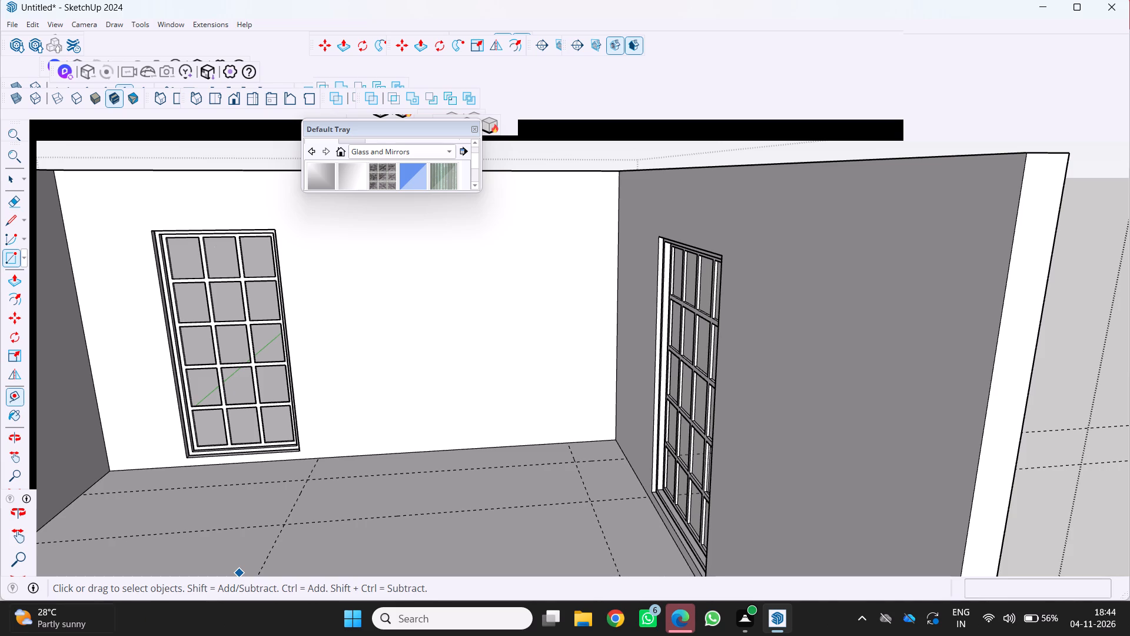
pyautogui.scroll(2, 524, 445)
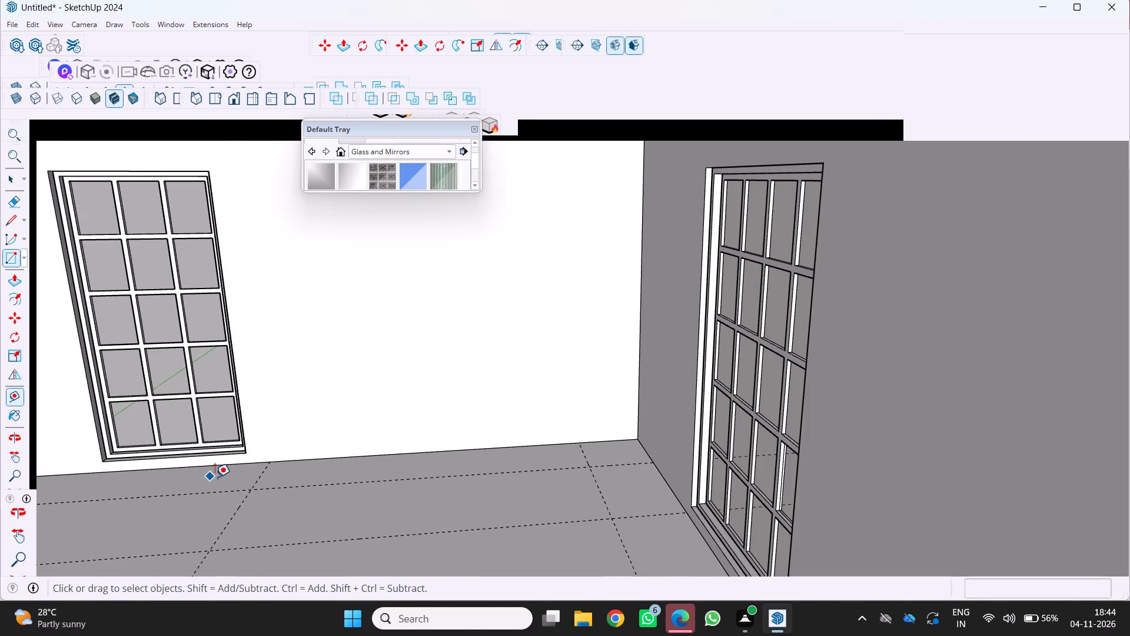
pyautogui.moveTo(255, 476); pyautogui.dragTo(260, 484)
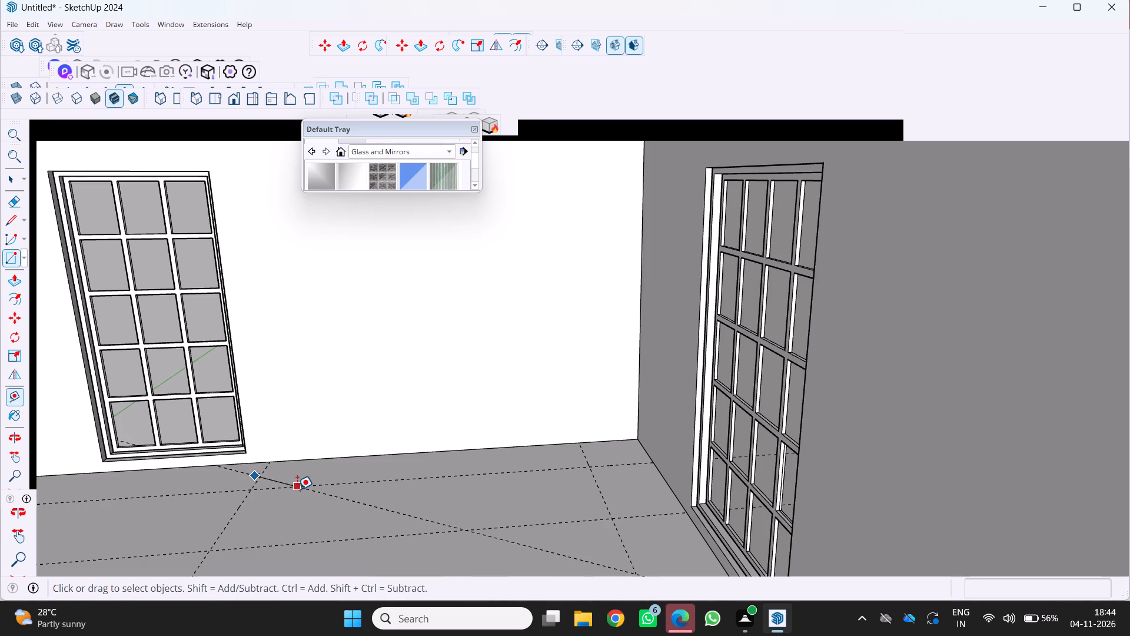
pyautogui.press('Escape')
pyautogui.click(234, 509)
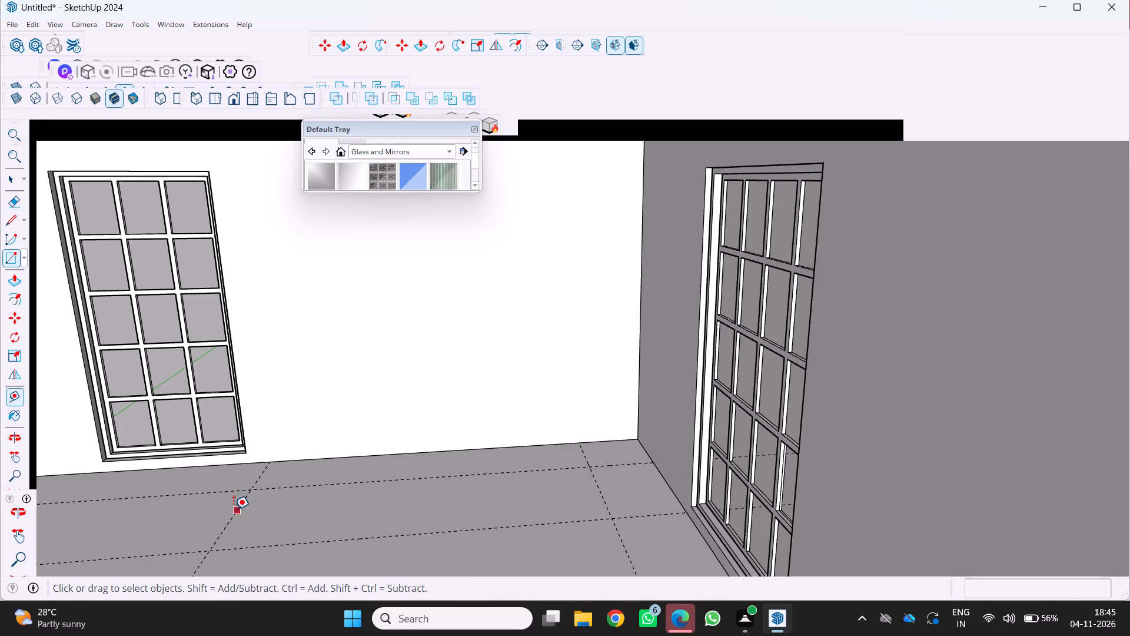
pyautogui.write('85')
pyautogui.press('Return')
# Draw a floor rectangle against the back wall, bounded by the two guides 85 cm apart and the guide nearest that wall.
pyautogui.scroll(-9, 337, 488)
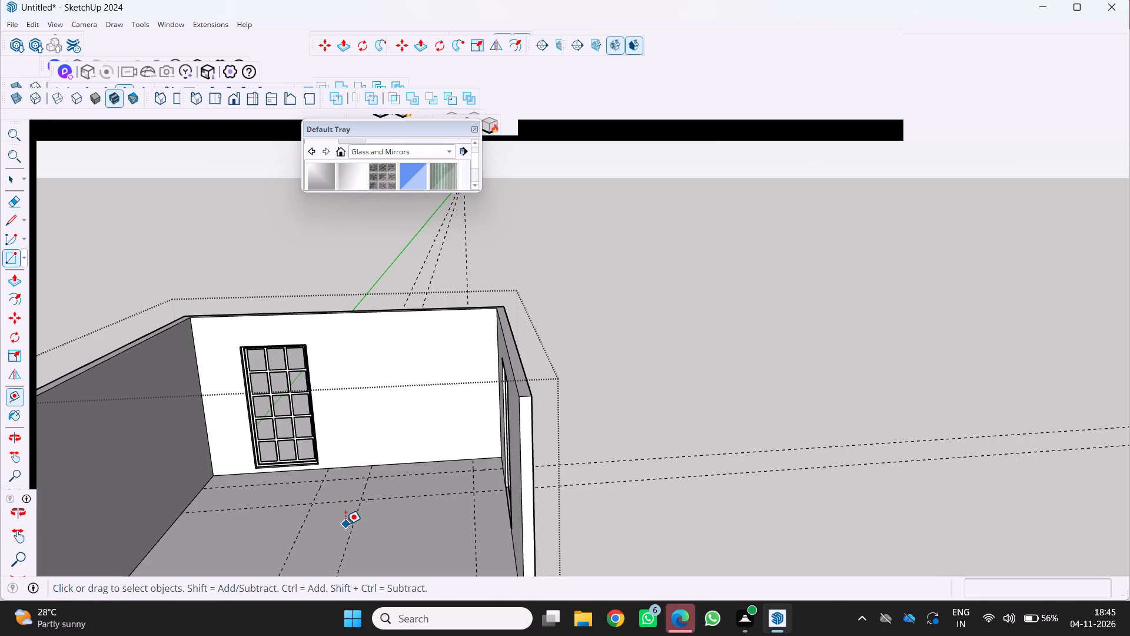
pyautogui.scroll(8, 333, 481)
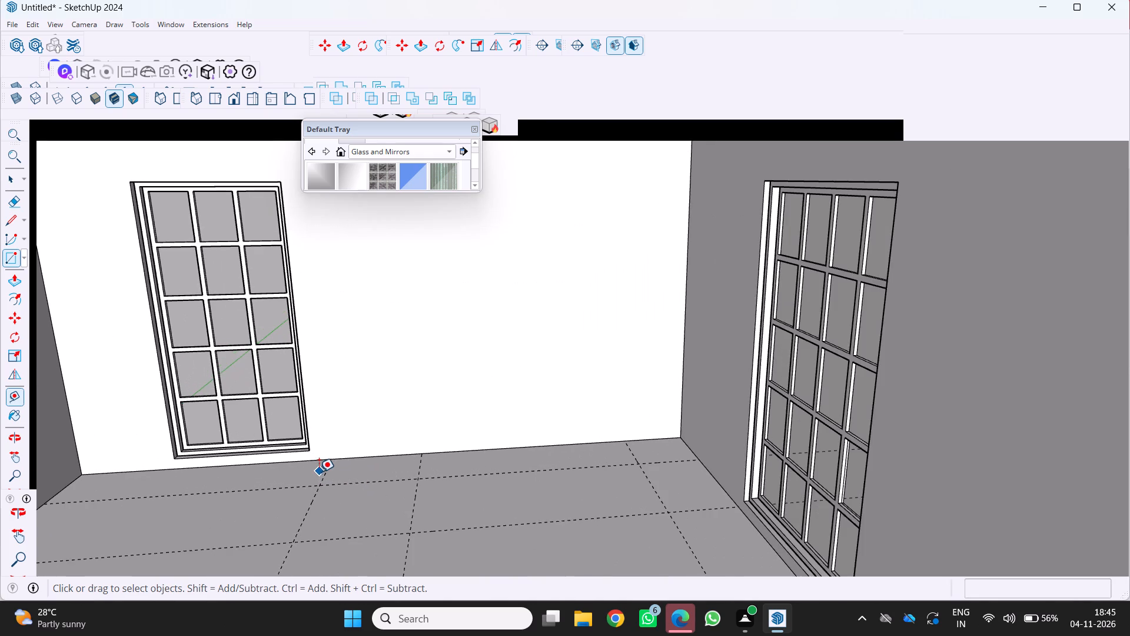
pyautogui.press('r')
pyautogui.scroll(14, 320, 470)
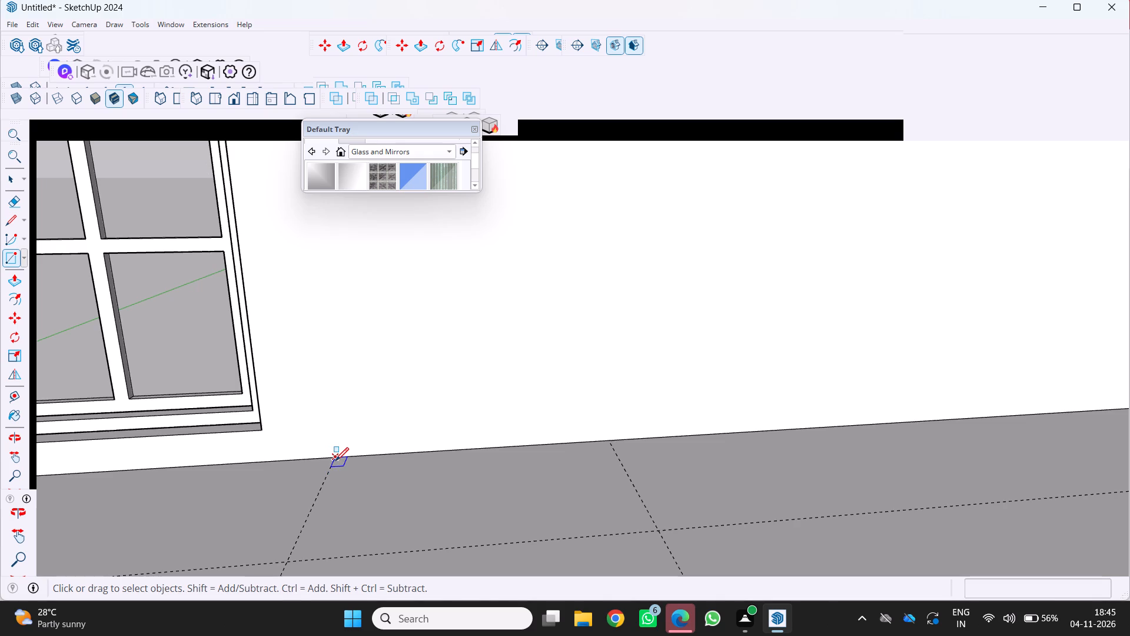
pyautogui.click(336, 460)
pyautogui.scroll(-5, 369, 486)
pyautogui.scroll(3, 548, 513)
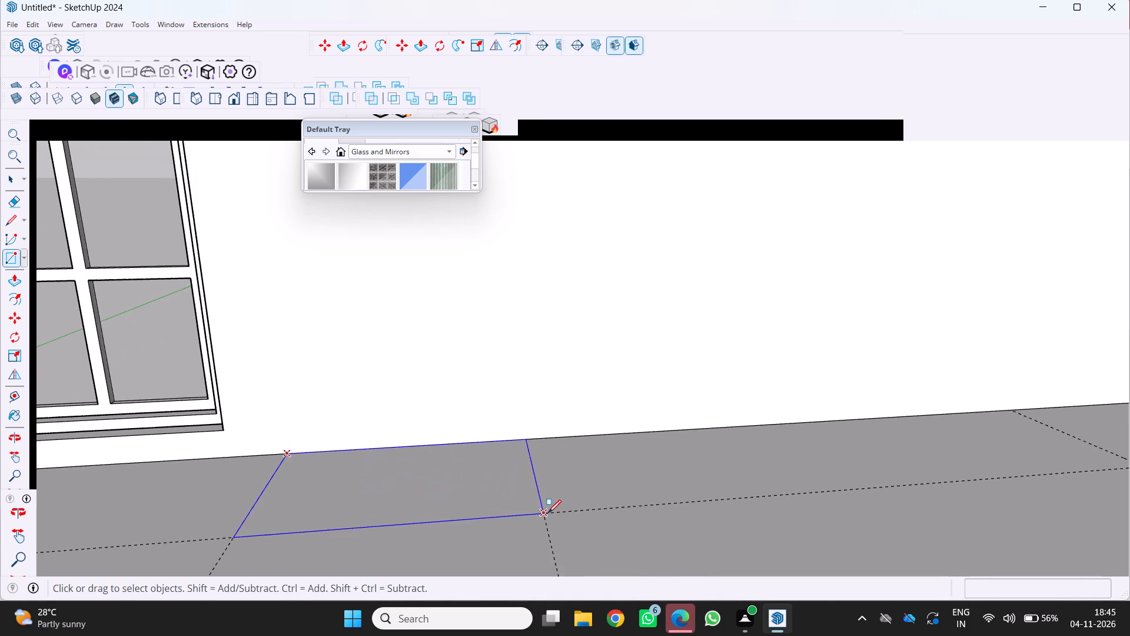
pyautogui.click(543, 515)
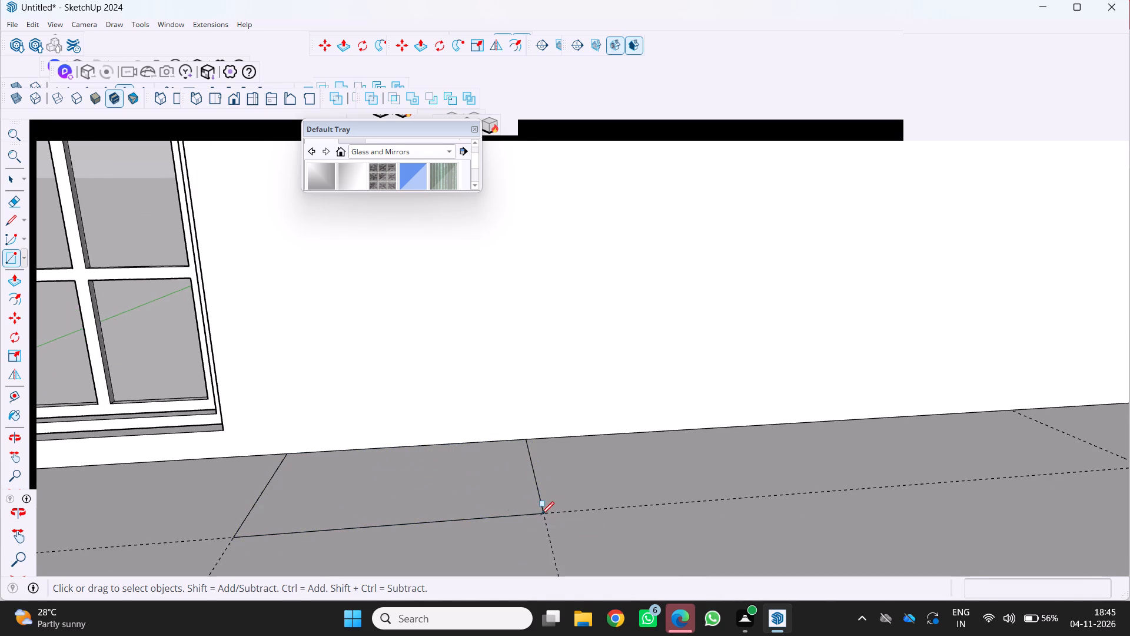
# Select the floor rectangle's face with its edges and make it a group.
pyautogui.press('space')
pyautogui.click(477, 496)
pyautogui.moveTo(474, 496); pyautogui.dragTo(468, 499, button='right')
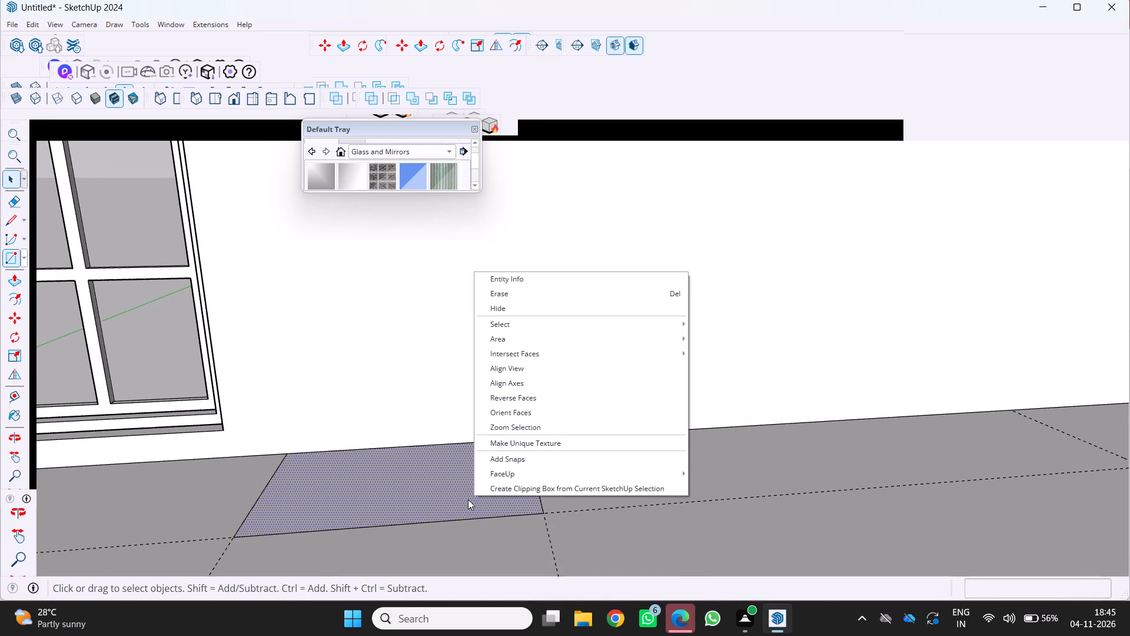
pyautogui.press('space')
pyautogui.tripleClick(434, 489)
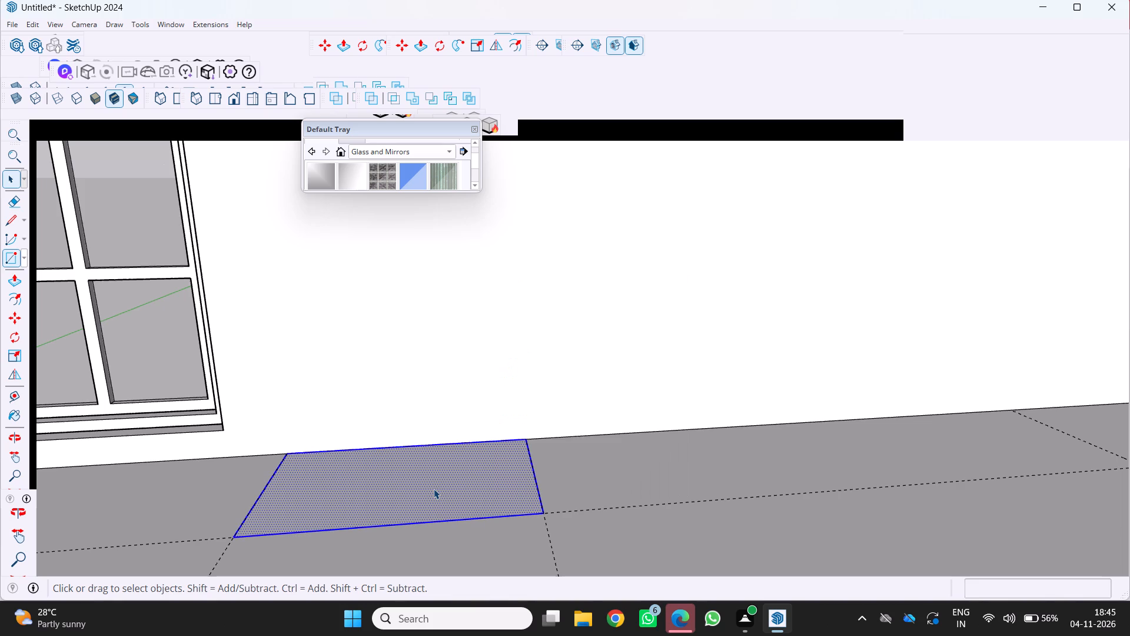
pyautogui.rightClick(434, 489)
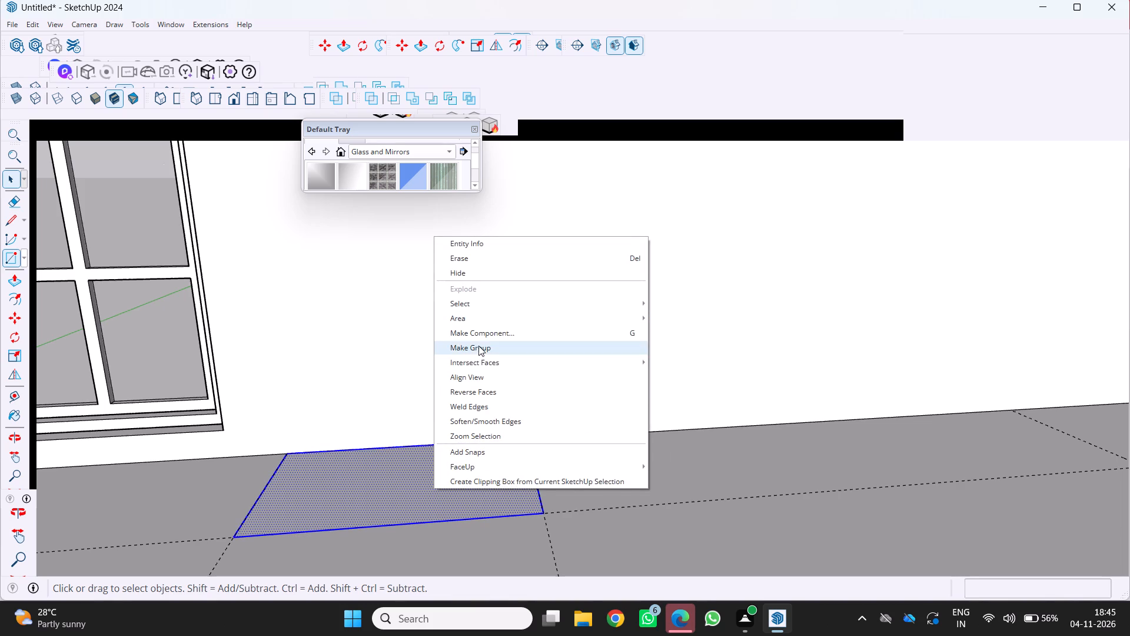
pyautogui.click(478, 346)
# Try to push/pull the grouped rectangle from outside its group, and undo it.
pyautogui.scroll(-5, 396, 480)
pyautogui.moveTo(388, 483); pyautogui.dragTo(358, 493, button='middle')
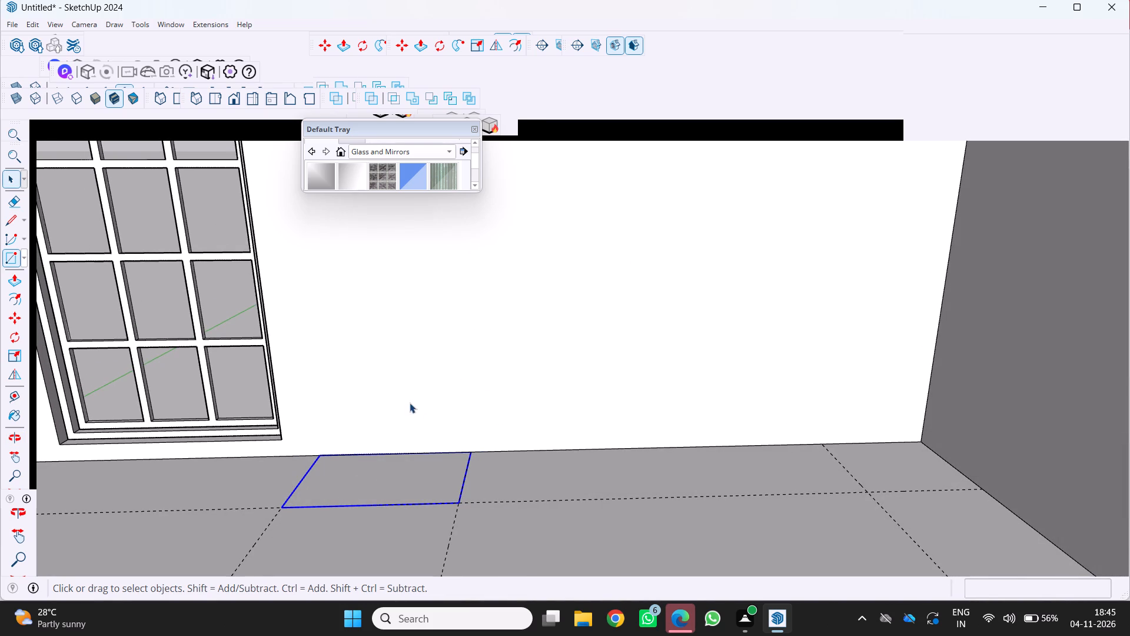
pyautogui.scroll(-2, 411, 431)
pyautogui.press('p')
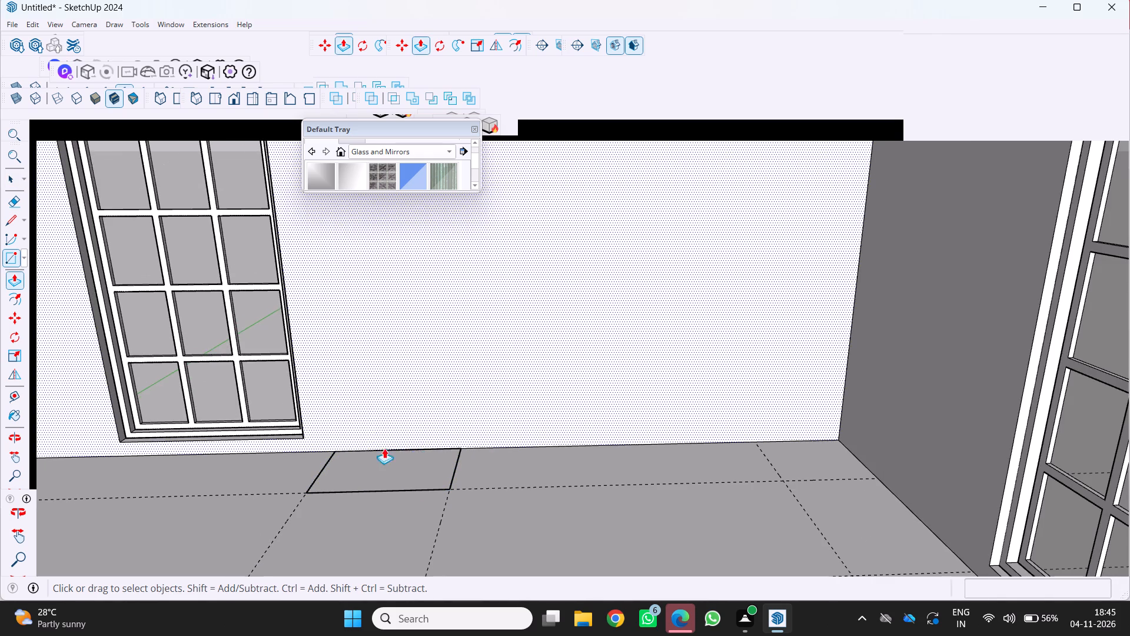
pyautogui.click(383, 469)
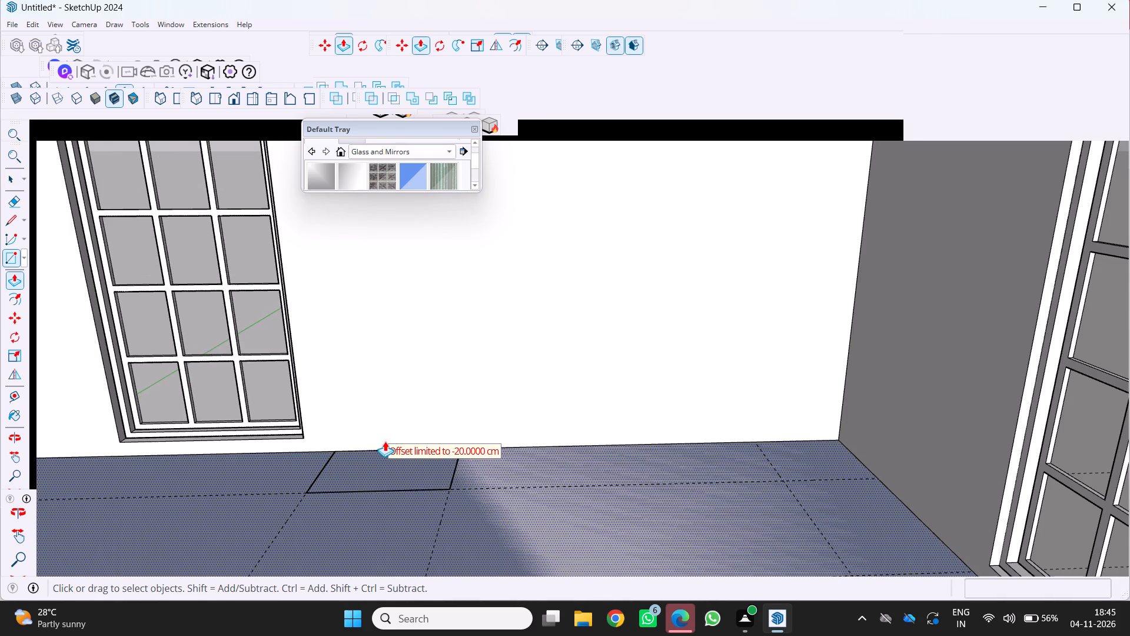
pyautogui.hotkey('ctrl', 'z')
# Open the floor rectangle's group for editing.
pyautogui.press('space')
pyautogui.click(373, 479)
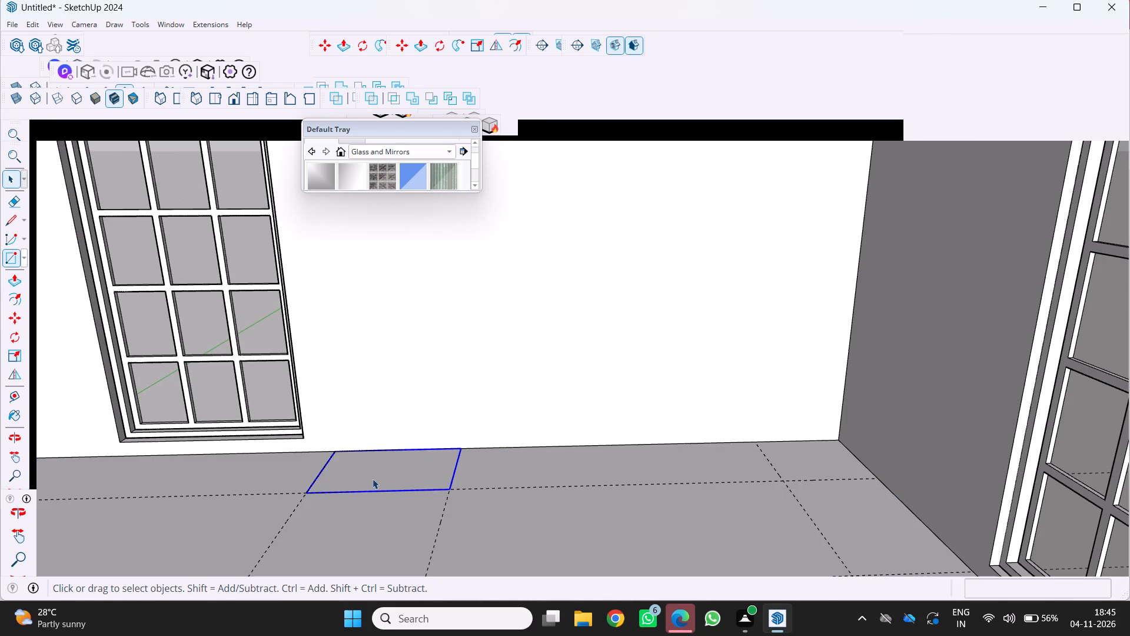
pyautogui.click(373, 479)
pyautogui.click(373, 479)
pyautogui.click(373, 479)
pyautogui.click(373, 479)
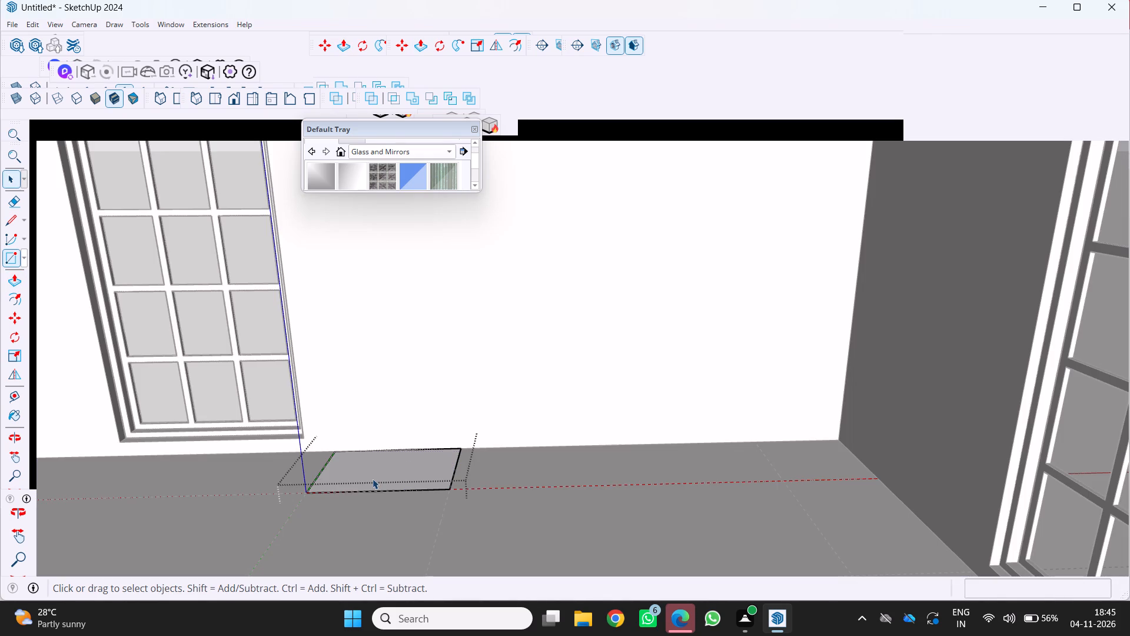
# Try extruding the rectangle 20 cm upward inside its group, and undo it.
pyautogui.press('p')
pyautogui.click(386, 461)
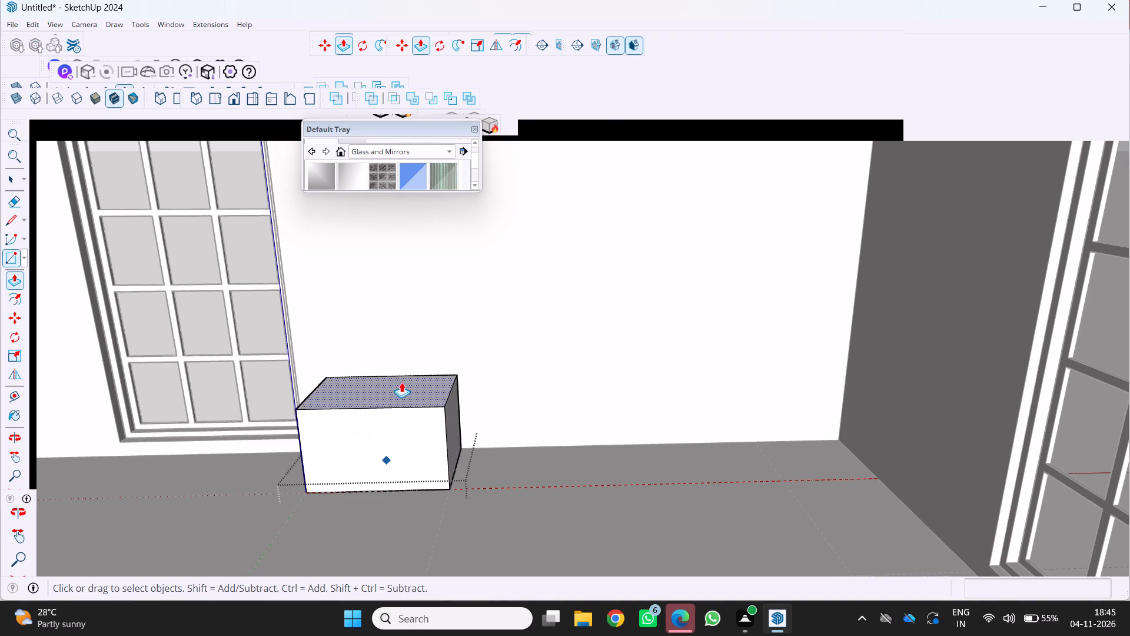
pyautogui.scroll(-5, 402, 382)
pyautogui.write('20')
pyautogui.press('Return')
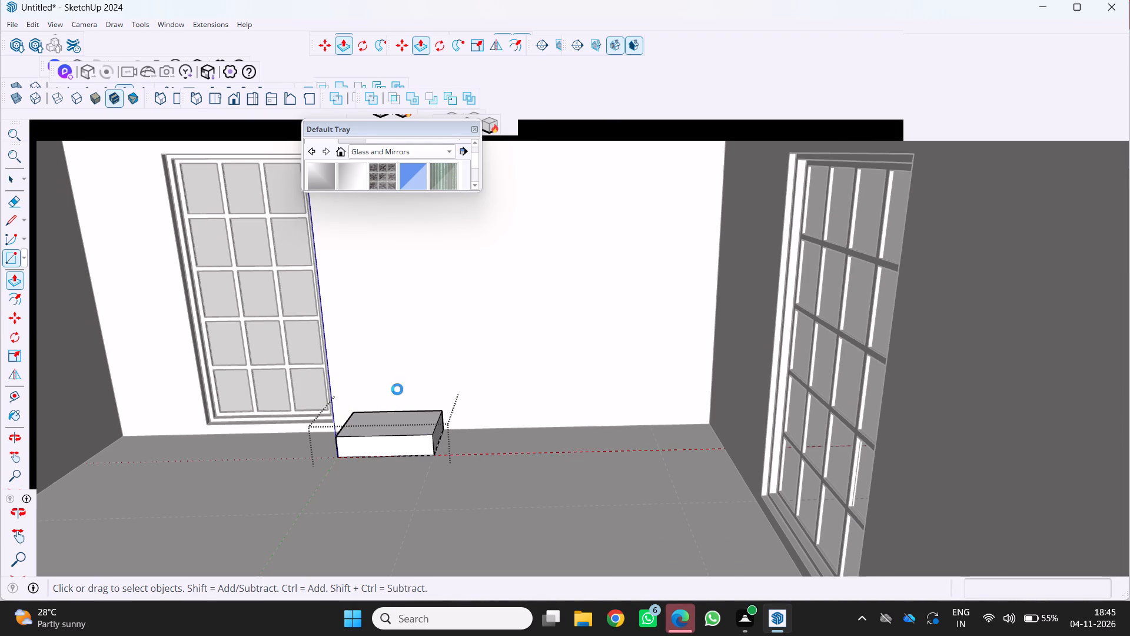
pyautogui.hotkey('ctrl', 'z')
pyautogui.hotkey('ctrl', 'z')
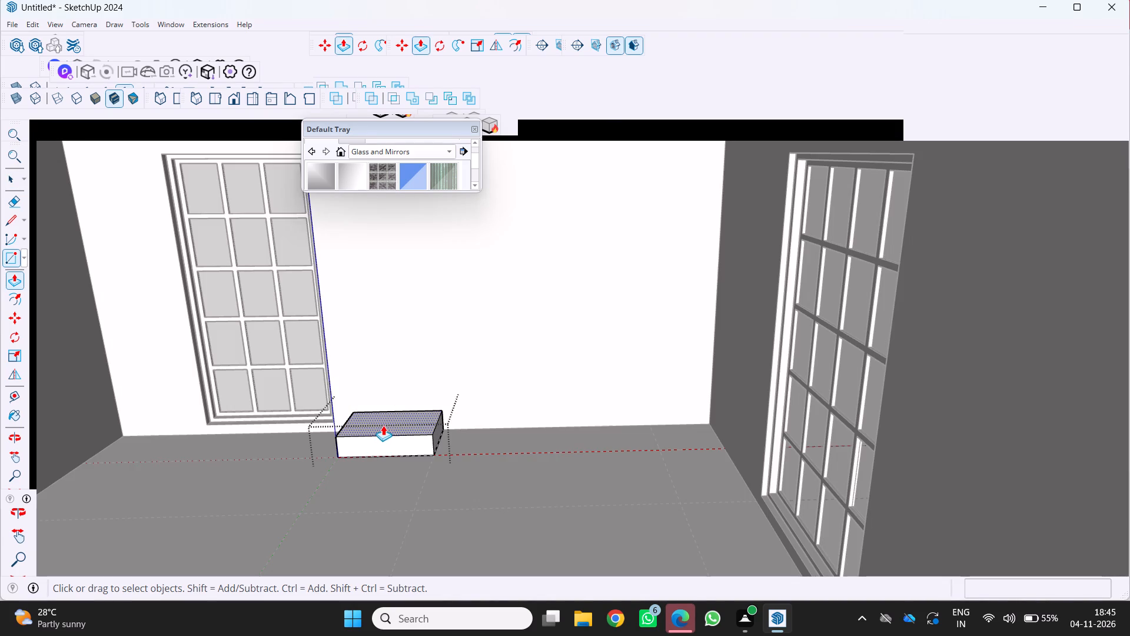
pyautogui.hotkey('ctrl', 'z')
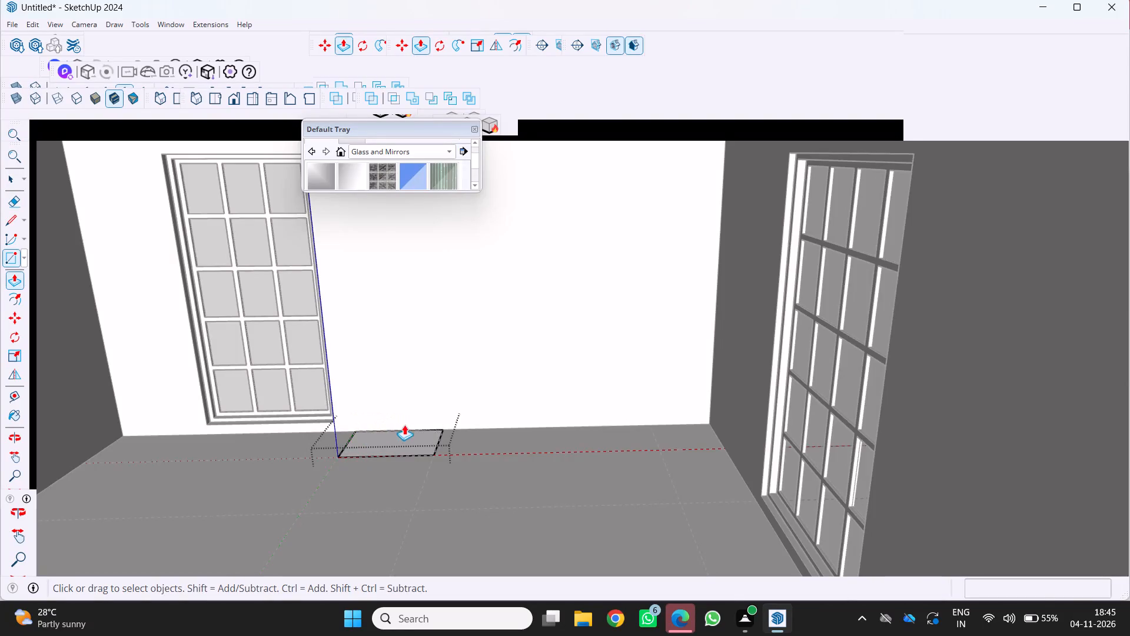
# Extrude the rectangle 200 cm upward to form a tall box against the back wall.
pyautogui.scroll(4, 372, 431)
pyautogui.click(368, 443)
pyautogui.scroll(-5, 383, 395)
pyautogui.write('200')
pyautogui.press('Return')
pyautogui.scroll(-5, 407, 370)
pyautogui.scroll(1, 475, 439)
pyautogui.moveTo(481, 435); pyautogui.dragTo(507, 400, button='middle')
pyautogui.middleClick(507, 400)
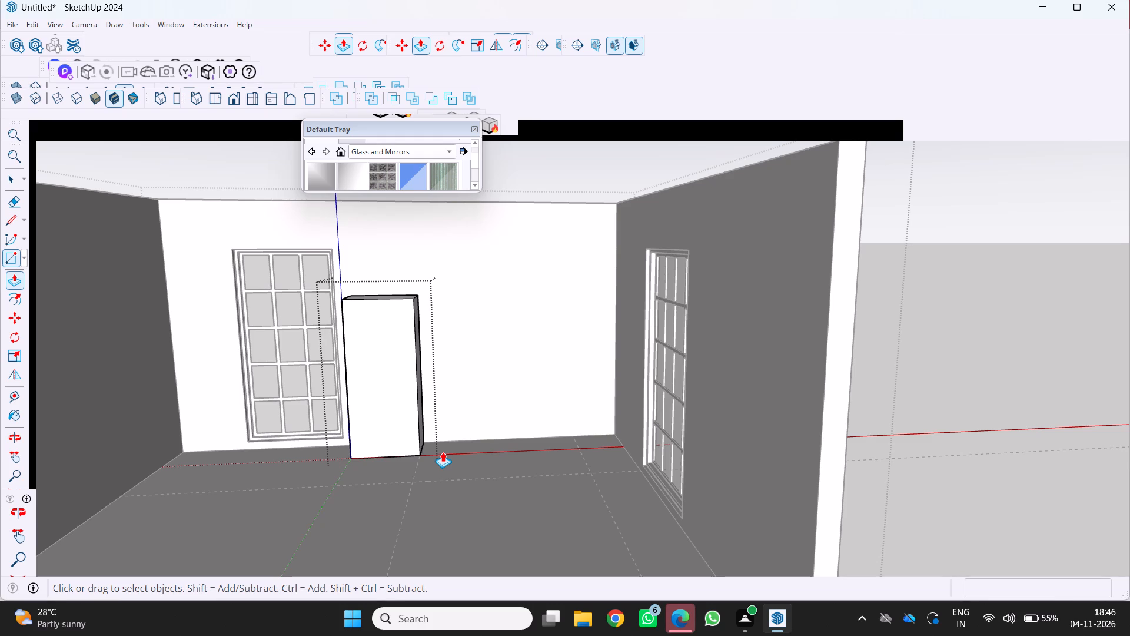
# Offset the edges of the tall box's front face 3 cm inward.
pyautogui.press('f')
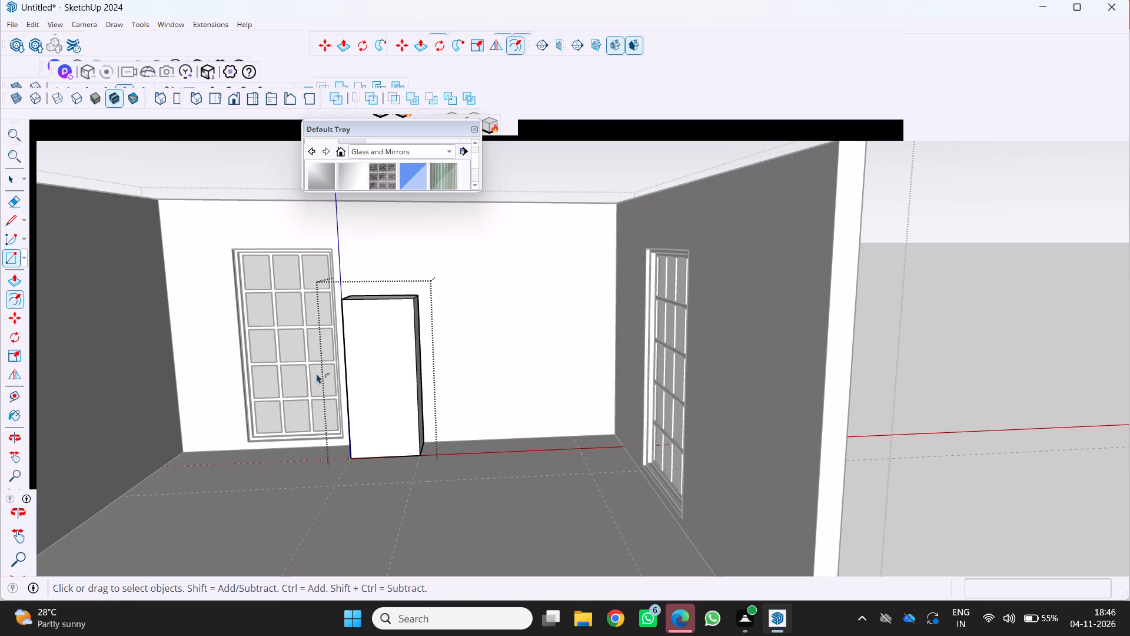
pyautogui.click(360, 374)
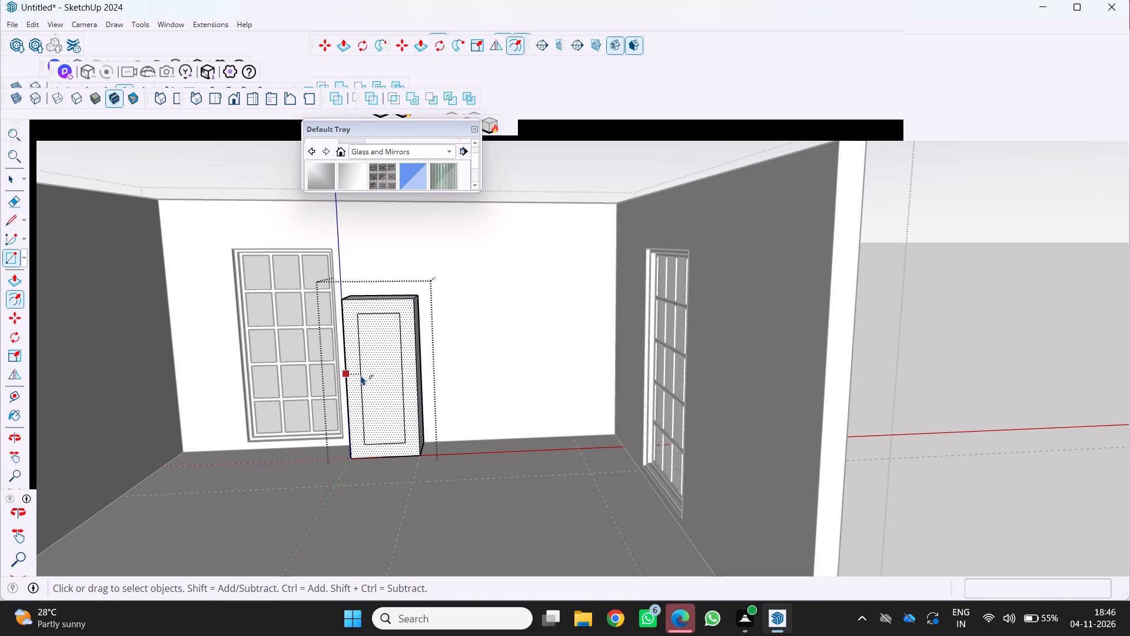
pyautogui.press('3')
pyautogui.press('Return')
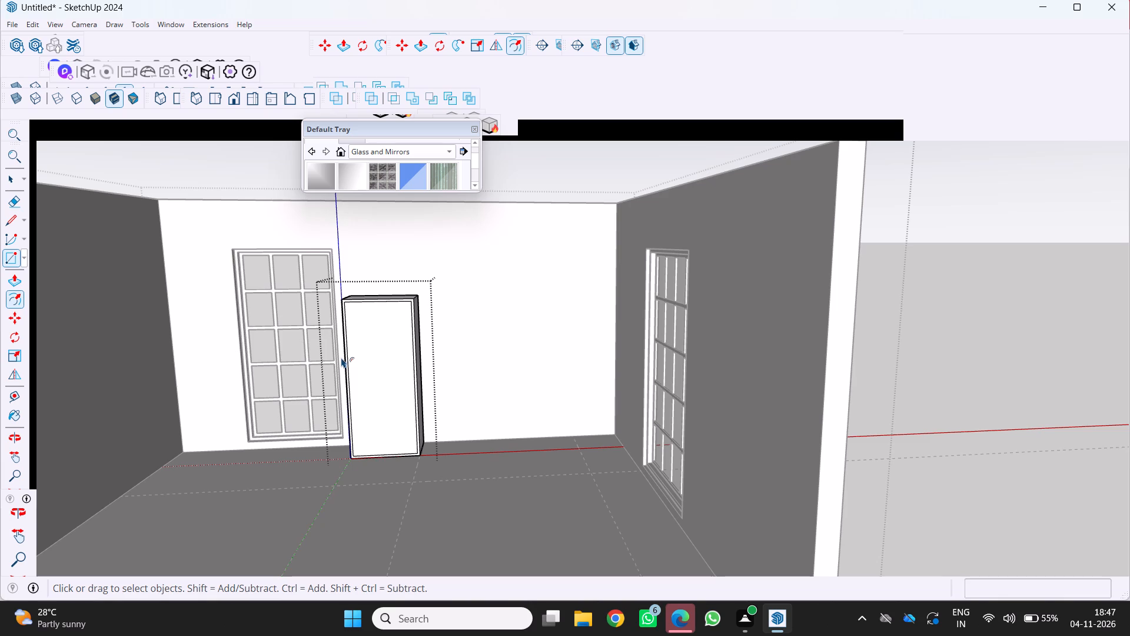
pyautogui.scroll(2, 347, 328)
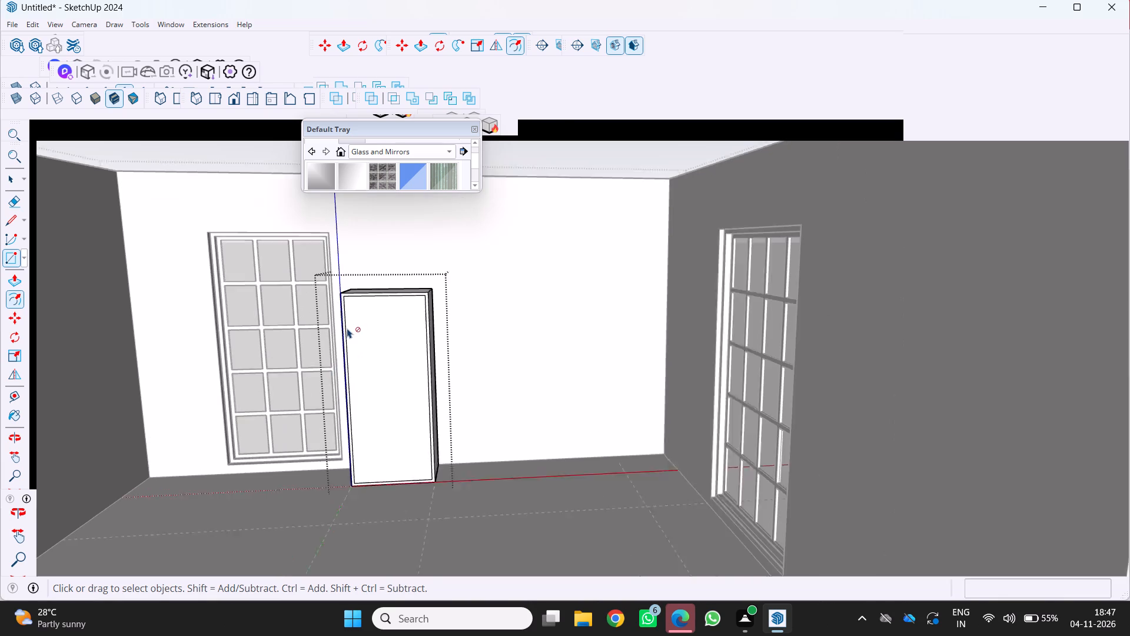
pyautogui.scroll(2, 347, 328)
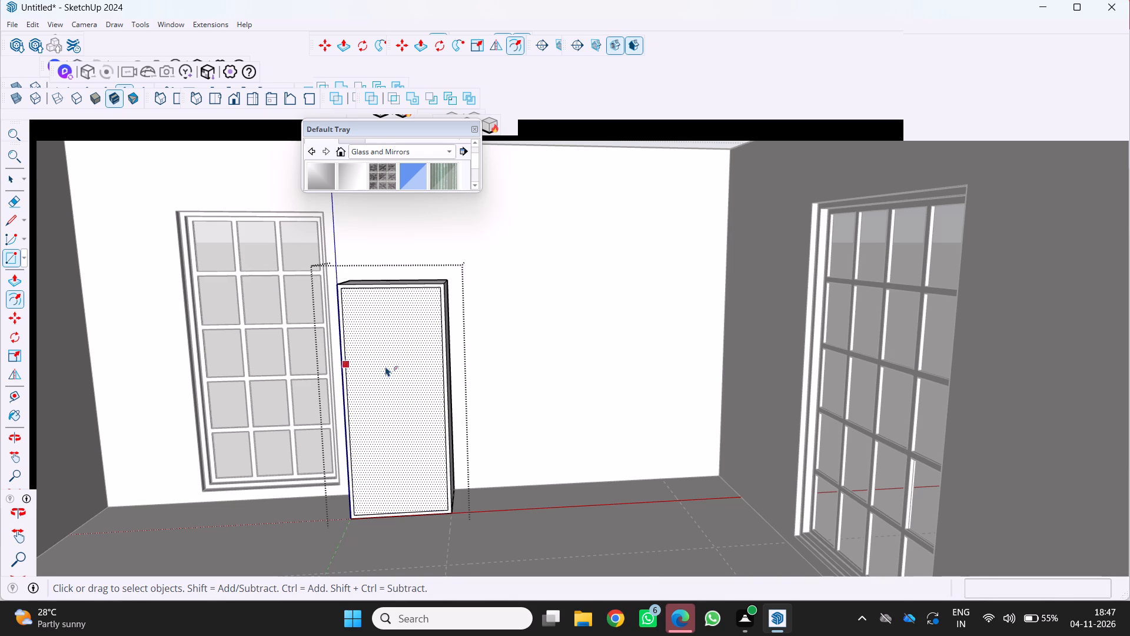
# Push the inset front face of the tall box back through its full depth to hollow out the cabinet.
pyautogui.scroll(1, 377, 372)
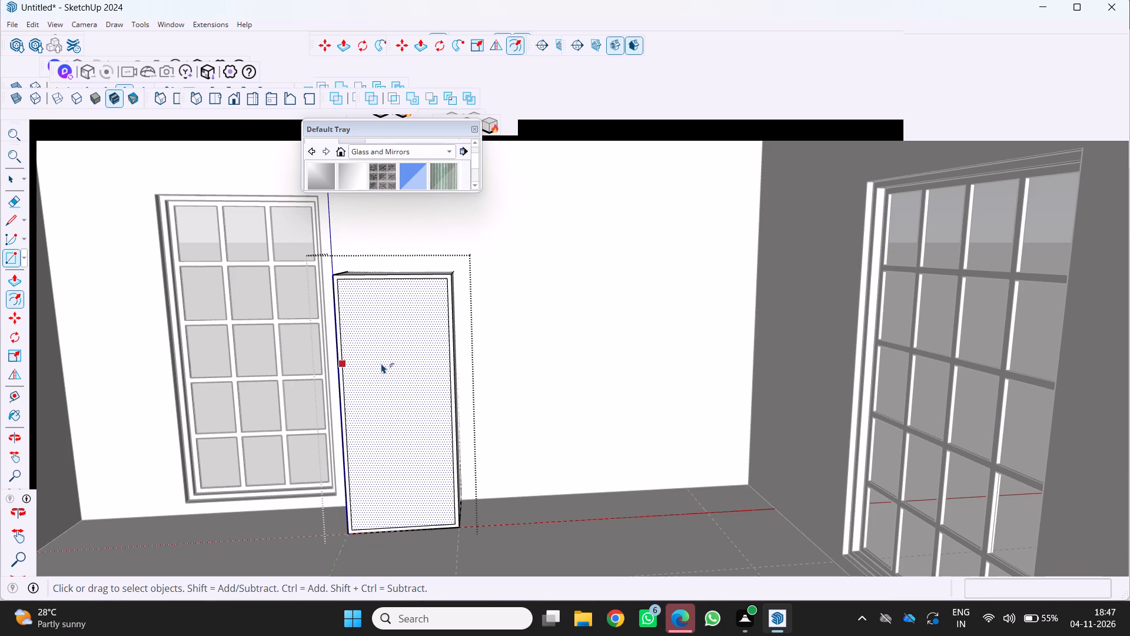
pyautogui.press('p')
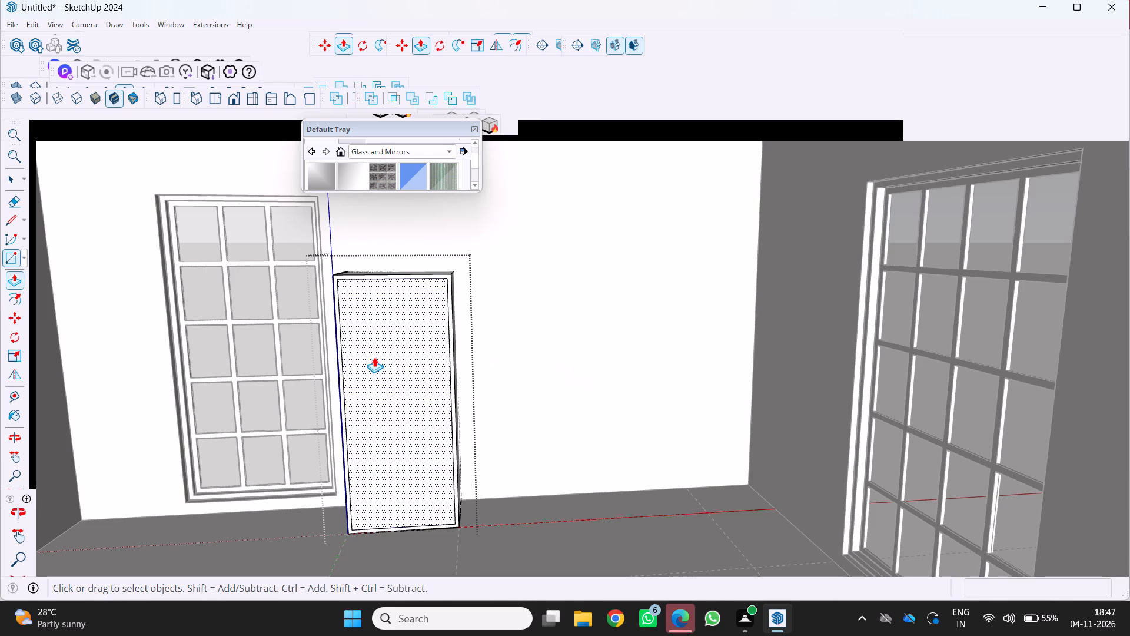
pyautogui.click(374, 357)
pyautogui.moveTo(393, 334); pyautogui.dragTo(496, 380, button='middle')
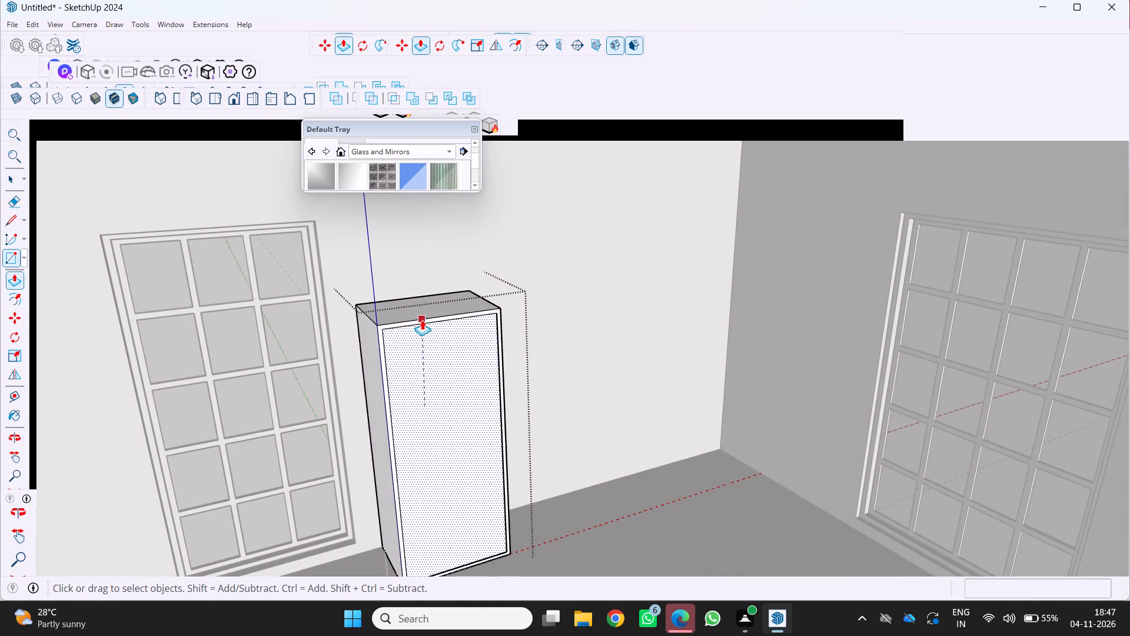
pyautogui.click(415, 269)
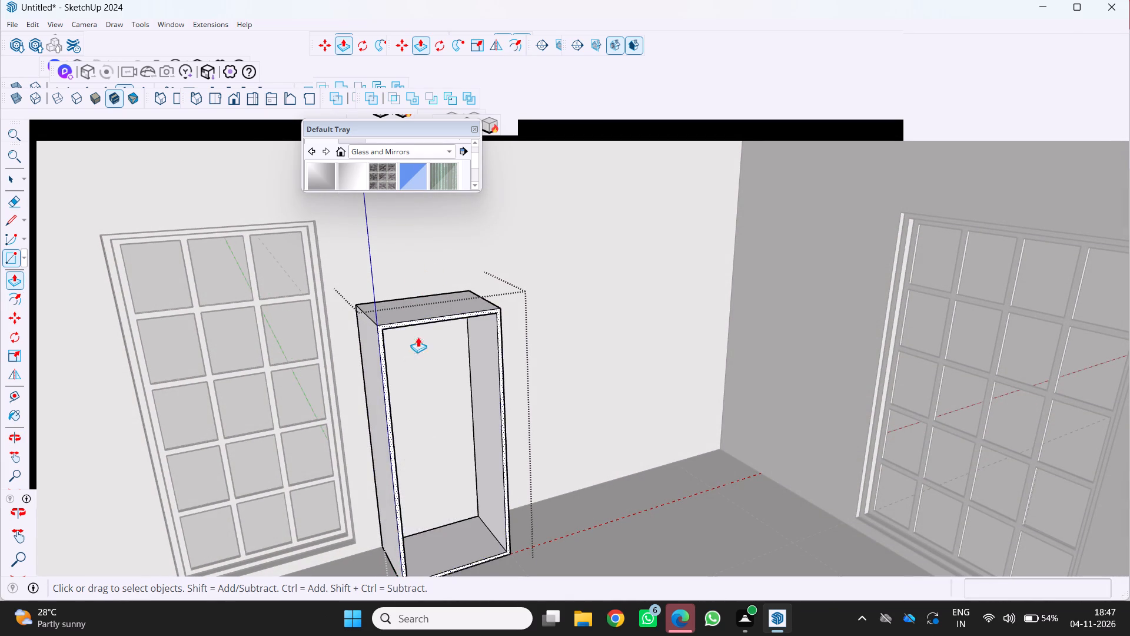
# Inspect the hollowed cabinet and its surroundings from inside and outside the room.
pyautogui.scroll(-4, 416, 373)
pyautogui.moveTo(408, 390); pyautogui.dragTo(318, 316, button='middle')
pyautogui.scroll(4, 318, 316)
pyautogui.moveTo(492, 356); pyautogui.dragTo(462, 317, button='middle')
pyautogui.scroll(1, 433, 356)
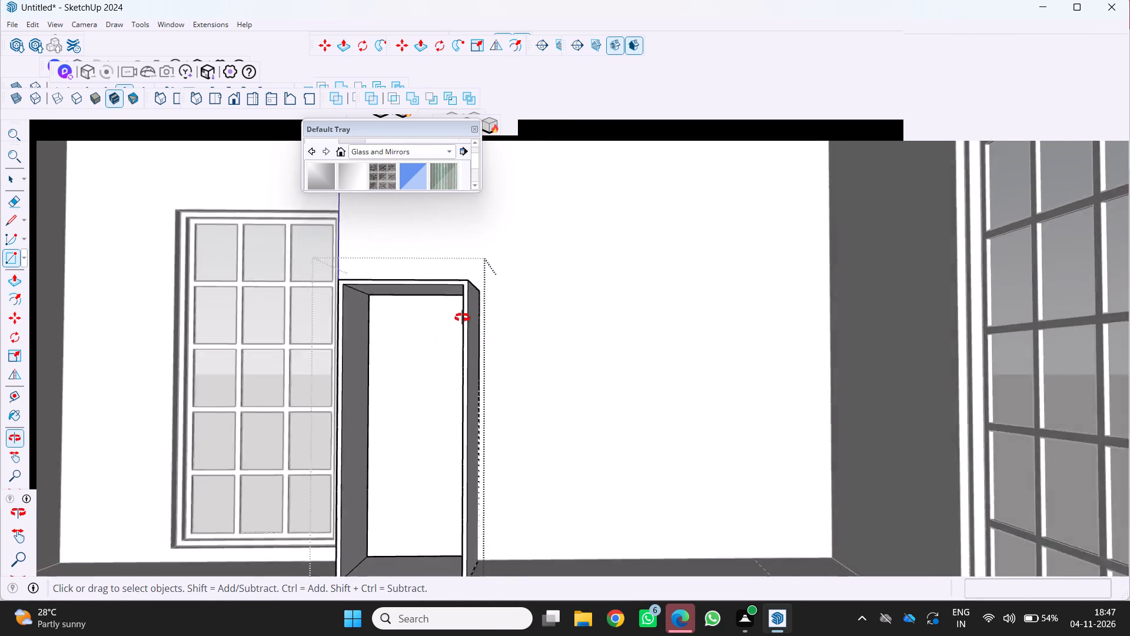
pyautogui.moveTo(462, 317); pyautogui.dragTo(496, 301, button='middle')
pyautogui.scroll(-9, 496, 301)
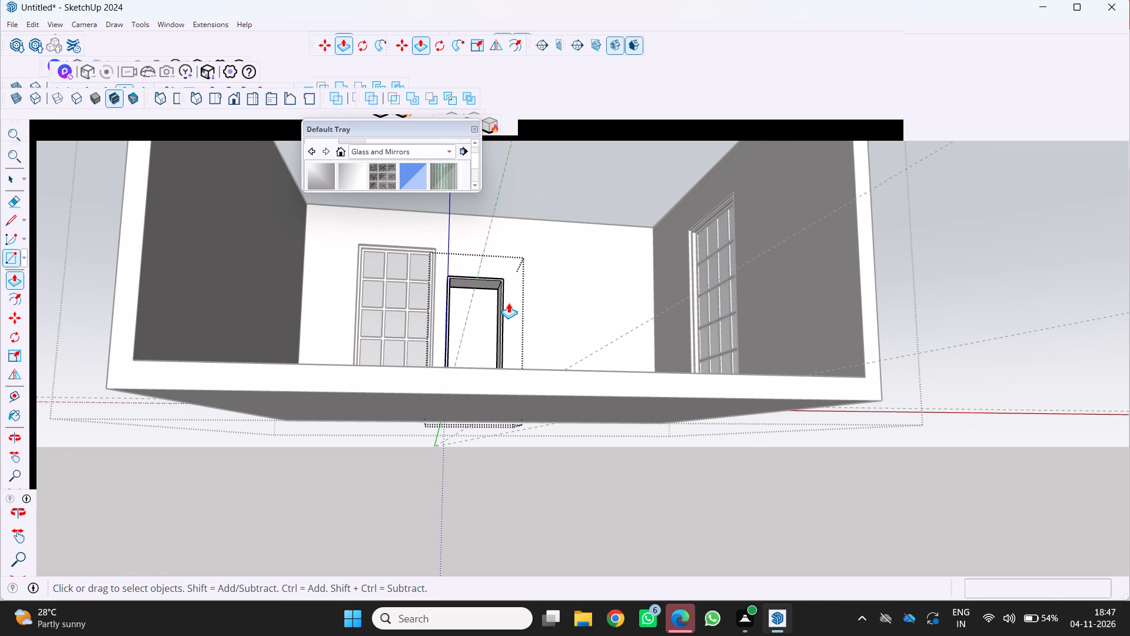
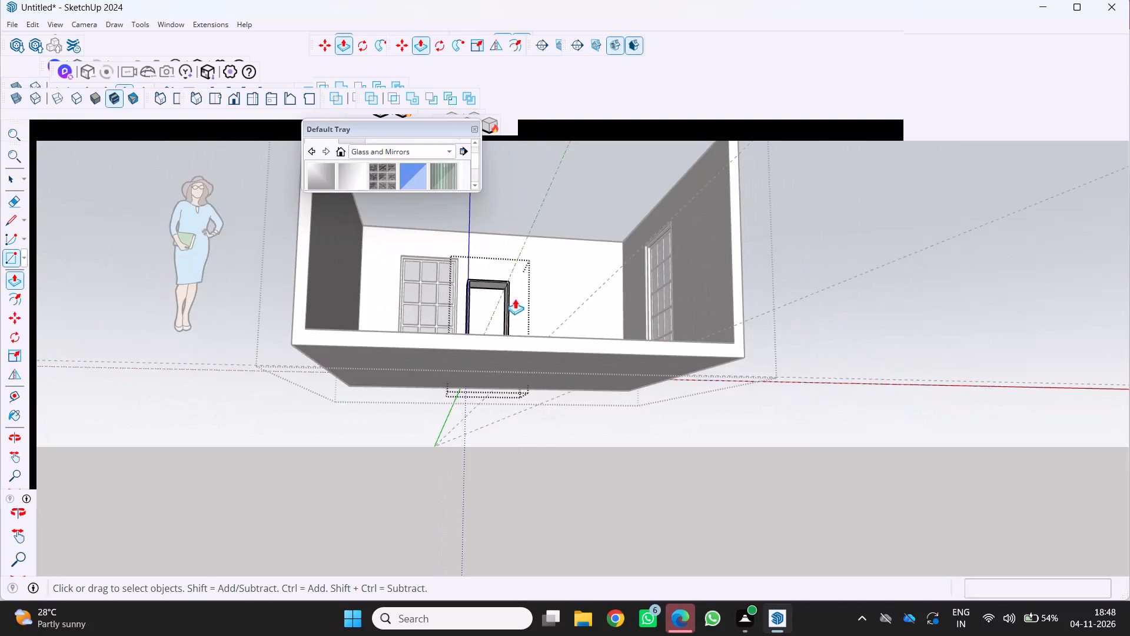
# Examine the hollow cabinet's placement against the back wall beside the glazed opening, from above and from inside the room.
pyautogui.moveTo(506, 309); pyautogui.dragTo(345, 549, button='middle')
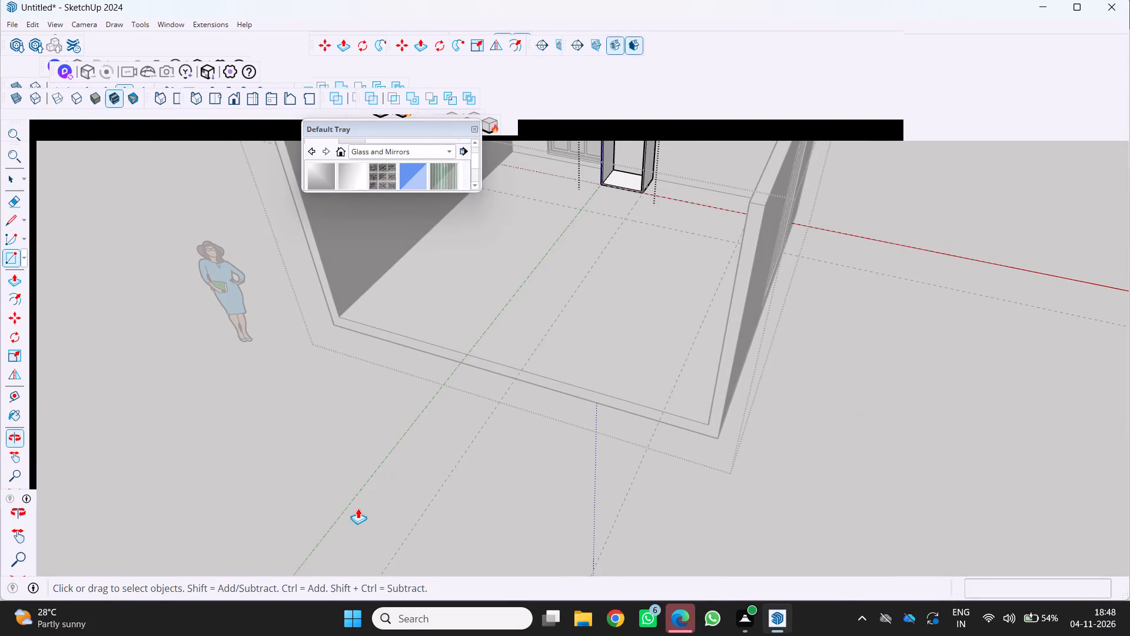
pyautogui.keyDown('shift'); pyautogui.moveTo(639, 249); pyautogui.dragTo(501, 583, button='middle'); pyautogui.keyUp('shift')
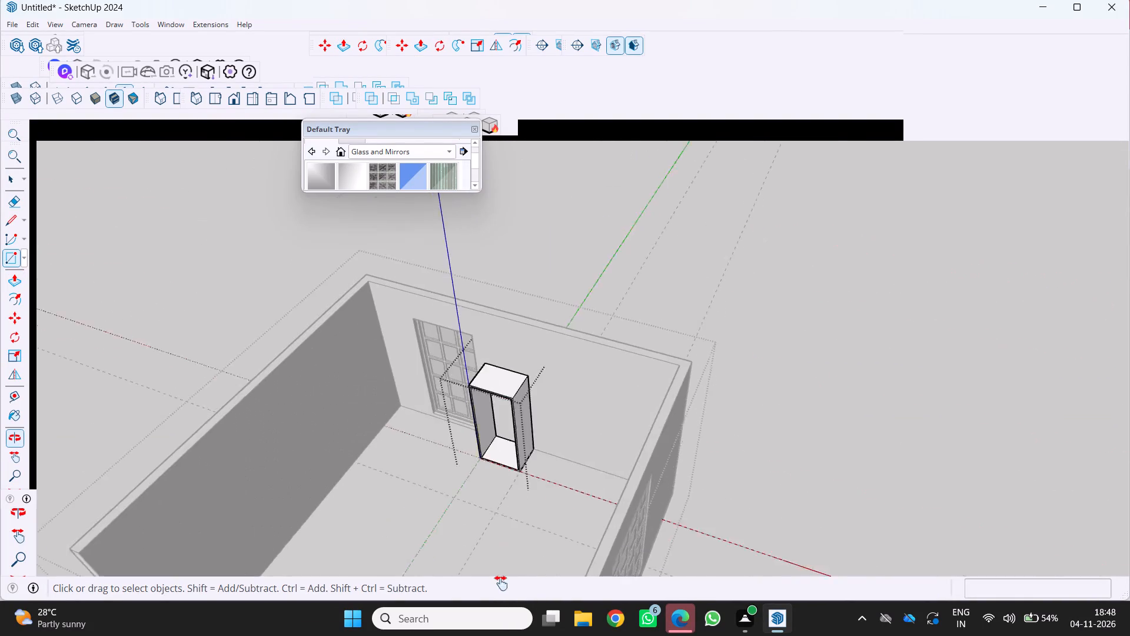
pyautogui.keyDown('shift'); pyautogui.moveTo(501, 583); pyautogui.dragTo(593, 436, button='middle'); pyautogui.keyUp('shift')
pyautogui.keyDown('shift'); pyautogui.scroll(-5, 593, 436); pyautogui.keyUp('shift')
pyautogui.keyDown('shift'); pyautogui.moveTo(573, 390); pyautogui.dragTo(609, 300, button='middle'); pyautogui.keyUp('shift')
pyautogui.keyDown('shift'); pyautogui.scroll(1, 573, 390); pyautogui.keyUp('shift')
pyautogui.keyDown('shift'); pyautogui.scroll(-4, 609, 299); pyautogui.keyUp('shift')
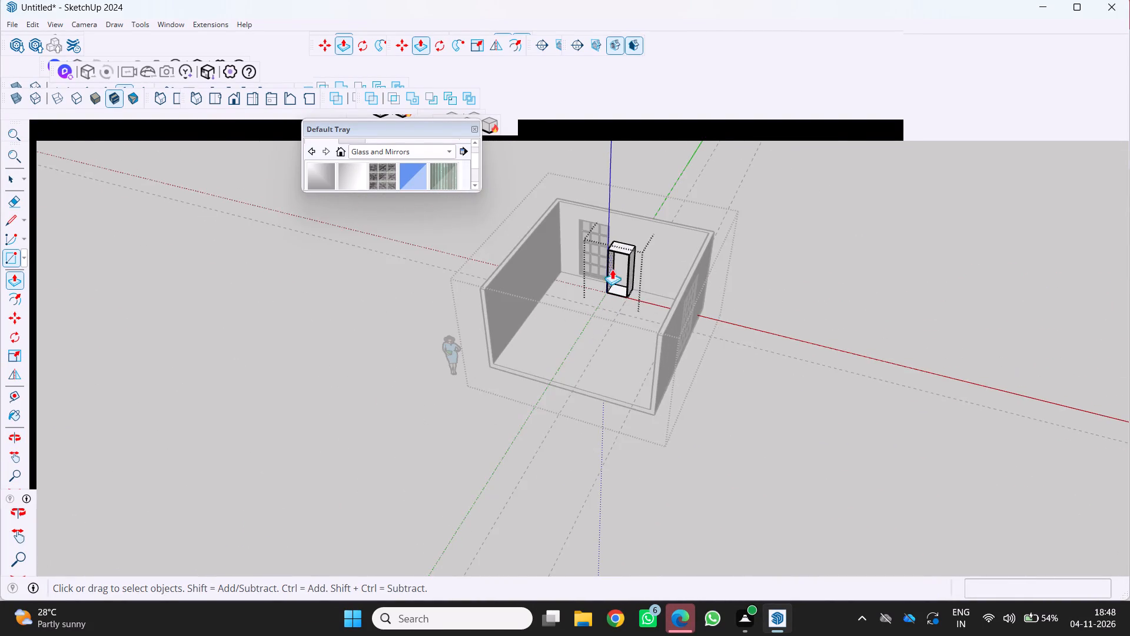
pyautogui.scroll(9, 609, 244)
pyautogui.moveTo(541, 317); pyautogui.dragTo(599, 243, button='middle')
pyautogui.scroll(1, 563, 287)
pyautogui.scroll(1, 547, 479)
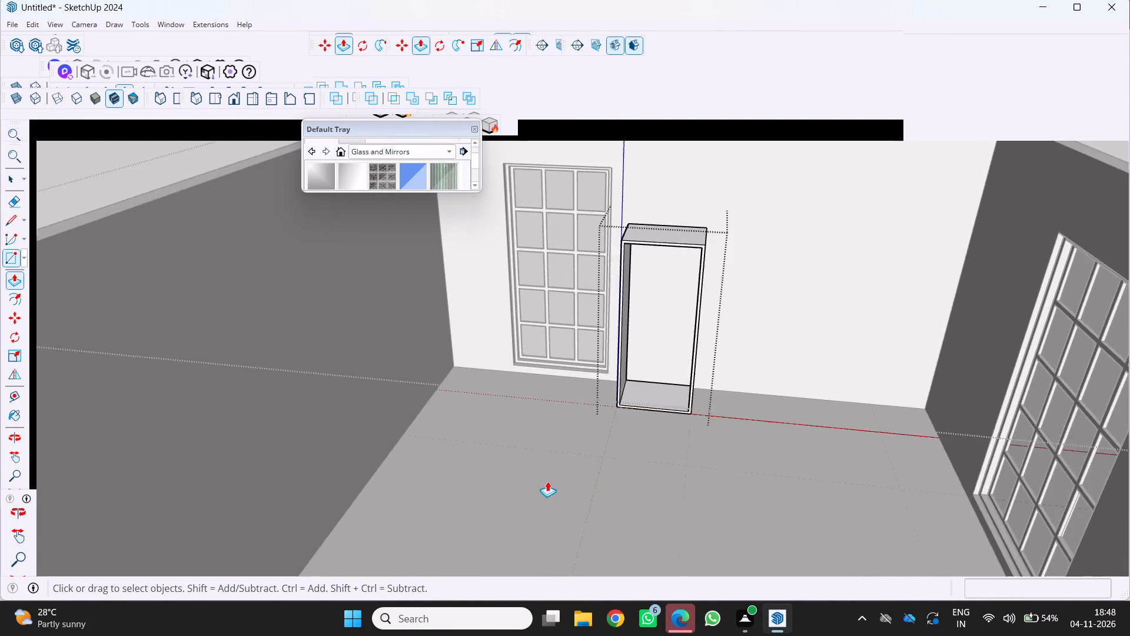
pyautogui.scroll(1, 547, 481)
pyautogui.moveTo(547, 481); pyautogui.dragTo(577, 423, button='middle')
pyautogui.middleClick(577, 423)
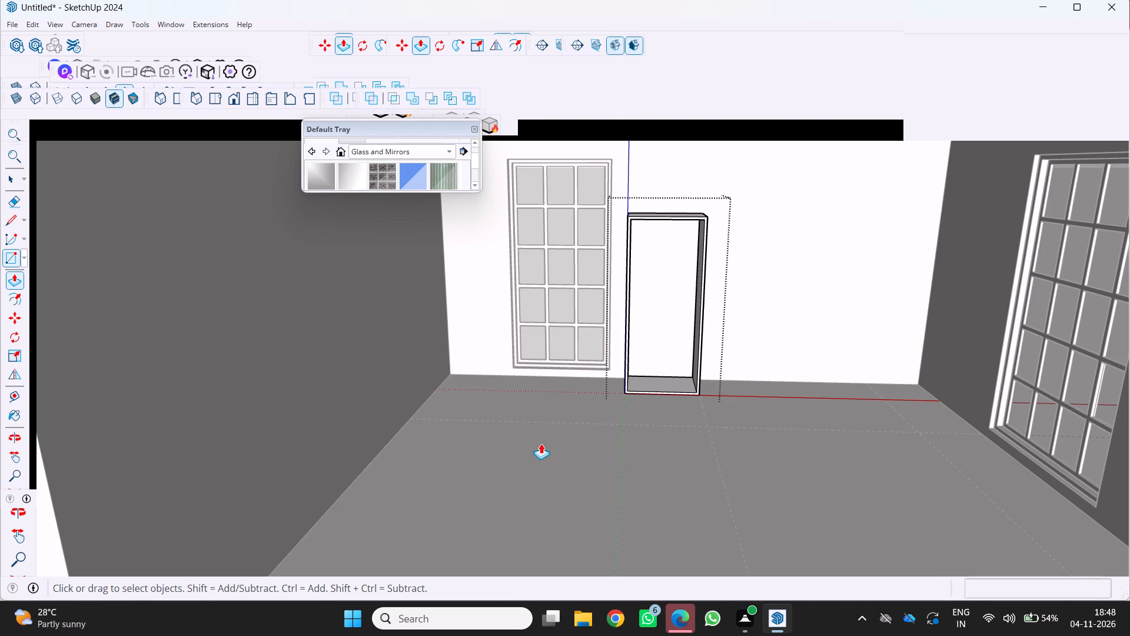
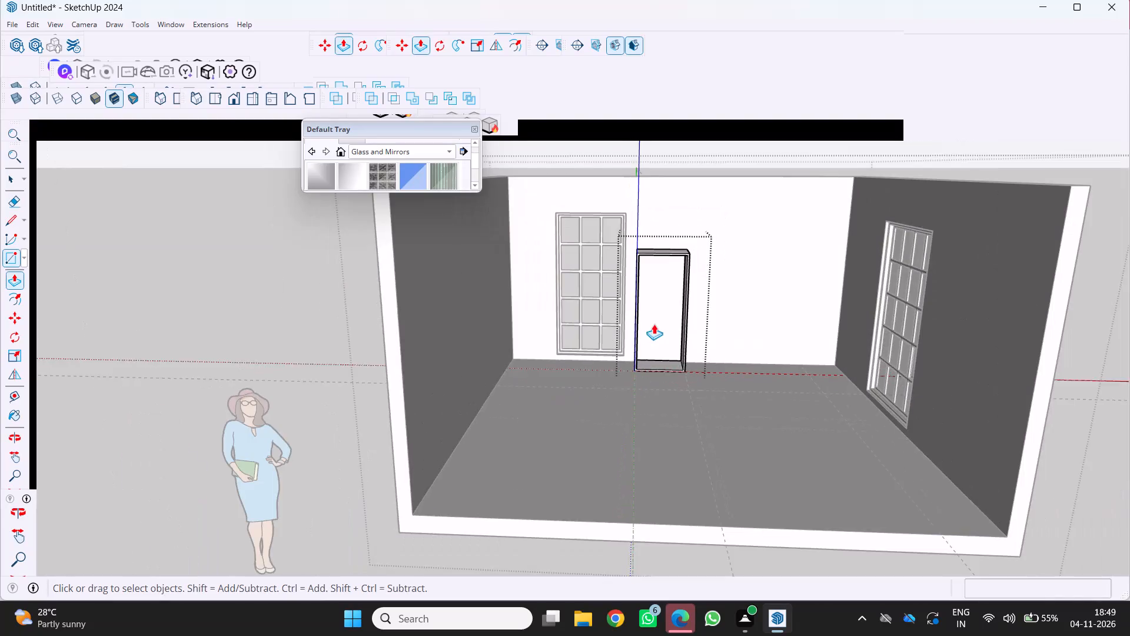
# Examine the hollow open-front cabinet and its position beside the glazed back-wall opening, from inside, above and outside the room.
pyautogui.moveTo(648, 327); pyautogui.dragTo(496, 351, button='middle')
pyautogui.scroll(3, 918, 301)
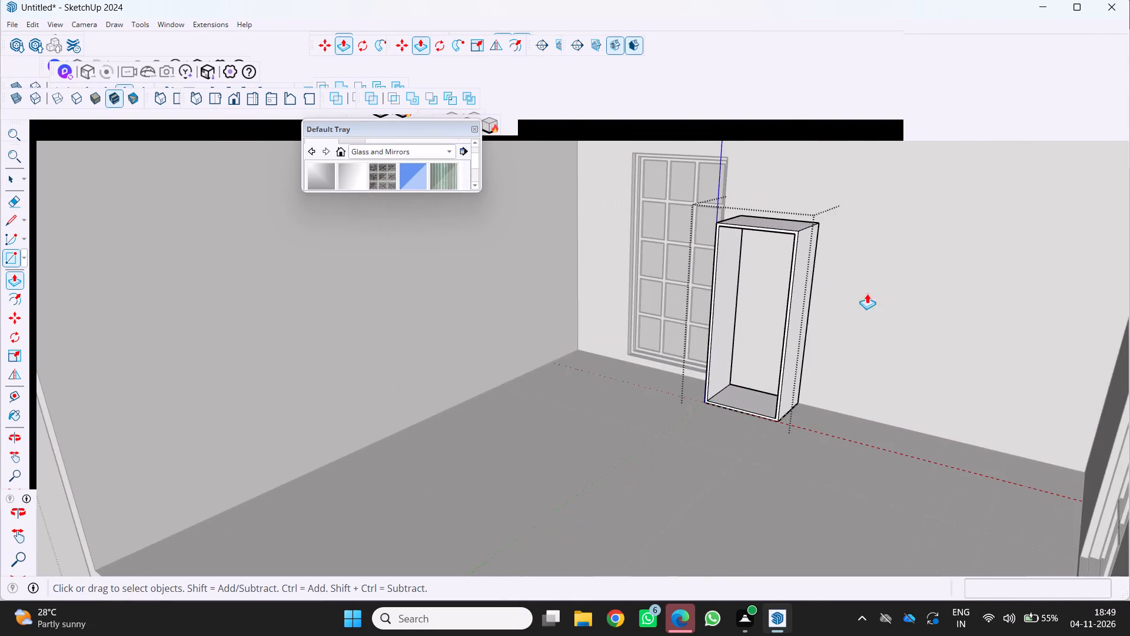
pyautogui.scroll(5, 867, 293)
pyautogui.moveTo(736, 313); pyautogui.dragTo(836, 322, button='middle')
pyautogui.scroll(1, 736, 313)
pyautogui.scroll(-5, 836, 322)
pyautogui.moveTo(826, 324); pyautogui.dragTo(772, 312, button='middle')
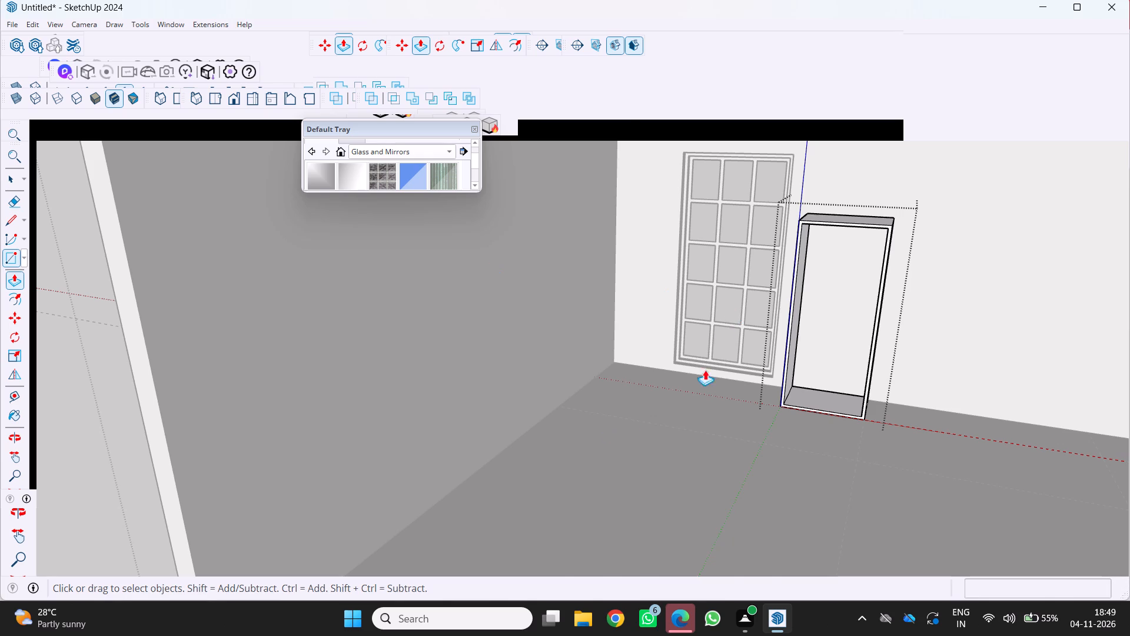
pyautogui.scroll(-5, 710, 319)
pyautogui.moveTo(700, 309); pyautogui.dragTo(645, 279, button='middle')
pyautogui.scroll(3, 770, 328)
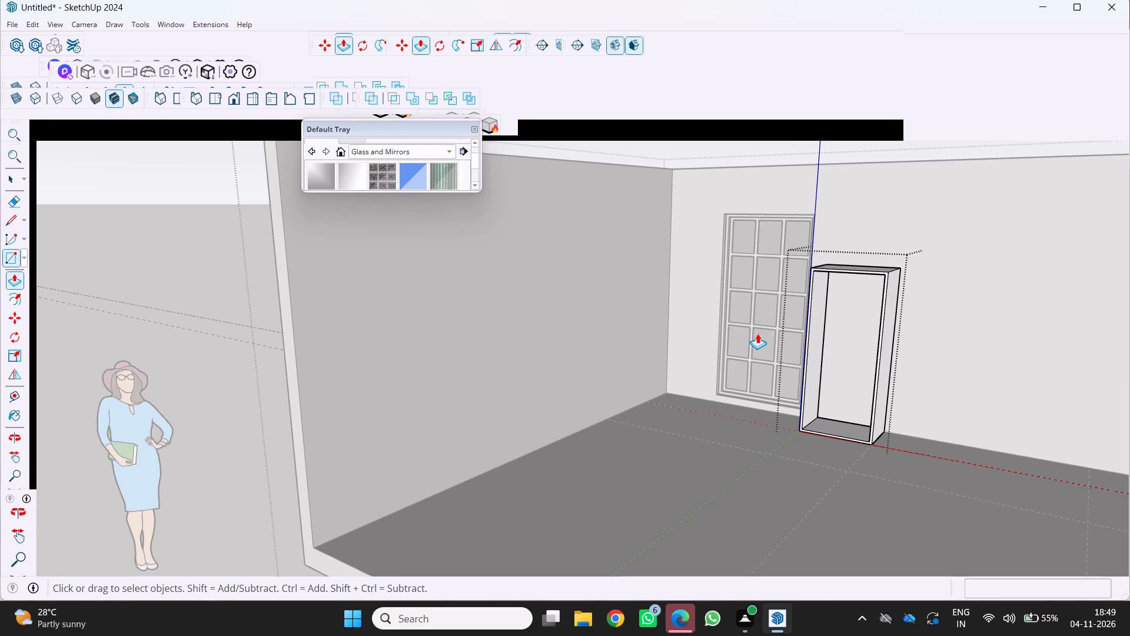
pyautogui.moveTo(780, 333); pyautogui.dragTo(821, 342, button='middle')
pyautogui.scroll(-3, 821, 341)
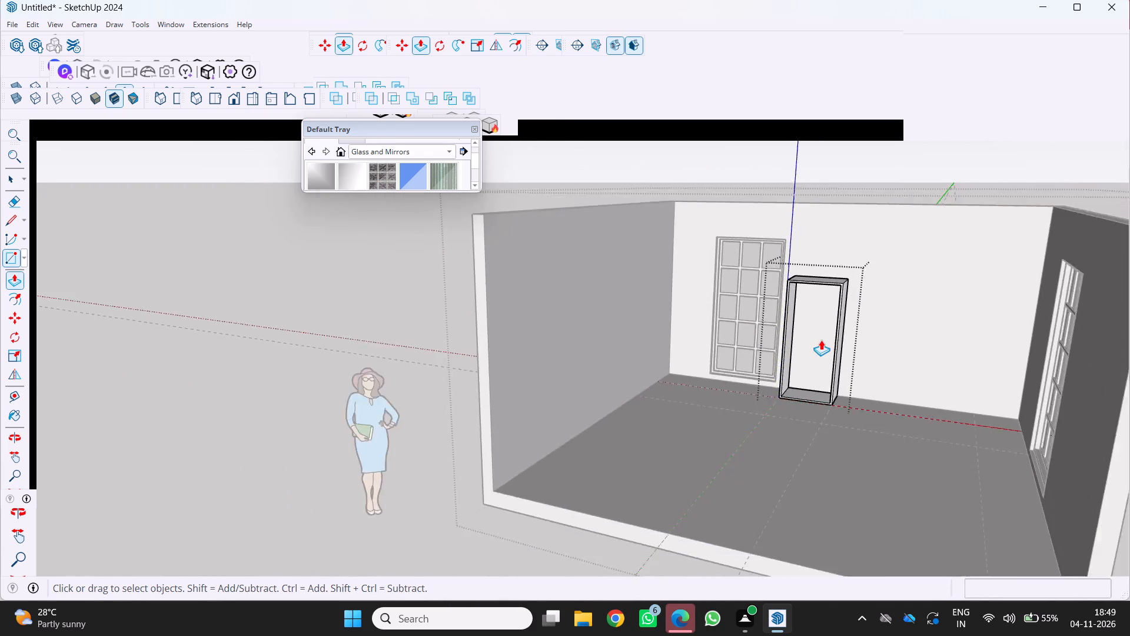
pyautogui.scroll(4, 822, 342)
pyautogui.moveTo(815, 352); pyautogui.dragTo(889, 375, button='middle')
pyautogui.scroll(-8, 896, 375)
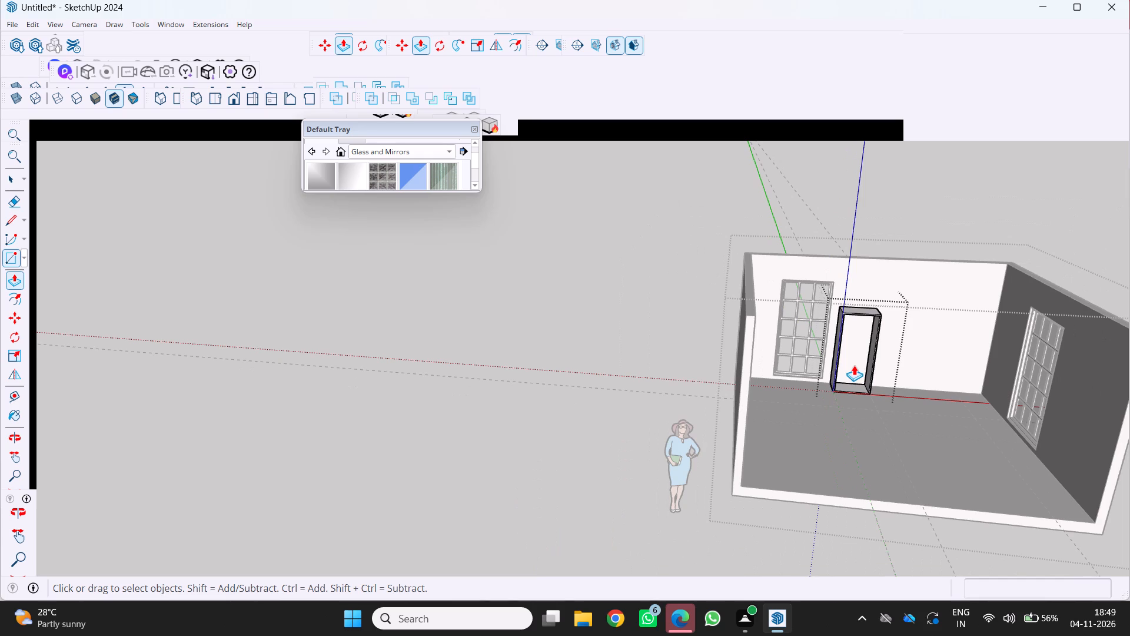
pyautogui.keyDown('shift'); pyautogui.moveTo(852, 365); pyautogui.dragTo(596, 373, button='middle'); pyautogui.keyUp('shift')
pyautogui.keyDown('shift'); pyautogui.scroll(7, 637, 356); pyautogui.keyUp('shift')
pyautogui.keyDown('shift'); pyautogui.moveTo(628, 346); pyautogui.dragTo(750, 286, button='middle'); pyautogui.keyUp('shift')
pyautogui.keyDown('shift'); pyautogui.scroll(-10, 748, 286); pyautogui.keyUp('shift')
pyautogui.keyDown('shift'); pyautogui.moveTo(712, 277); pyautogui.dragTo(610, 333, button='middle'); pyautogui.keyUp('shift')
pyautogui.keyDown('shift'); pyautogui.scroll(-3, 610, 324); pyautogui.keyUp('shift')
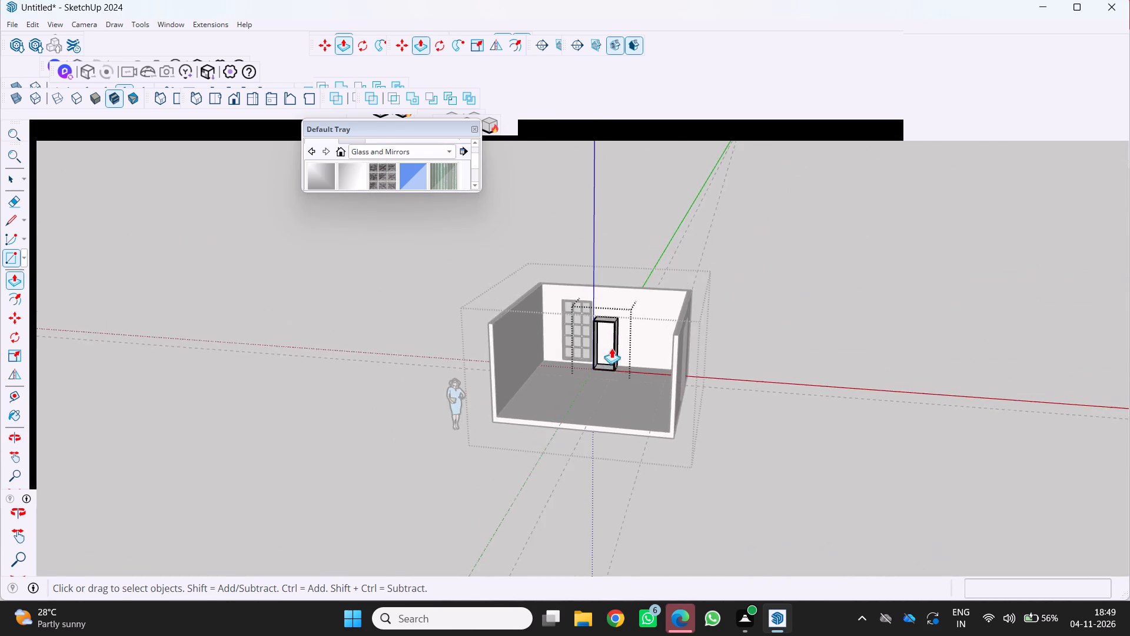
pyautogui.keyDown('shift'); pyautogui.scroll(7, 609, 304); pyautogui.keyUp('shift')
pyautogui.keyDown('shift'); pyautogui.moveTo(623, 297); pyautogui.dragTo(678, 254, button='middle'); pyautogui.keyUp('shift')
pyautogui.keyDown('shift'); pyautogui.scroll(-4, 678, 254); pyautogui.keyUp('shift')
pyautogui.scroll(1, 620, 274)
pyautogui.moveTo(620, 274); pyautogui.dragTo(637, 191, button='middle')
pyautogui.scroll(9, 628, 332)
pyautogui.moveTo(633, 319); pyautogui.dragTo(780, 383, button='middle')
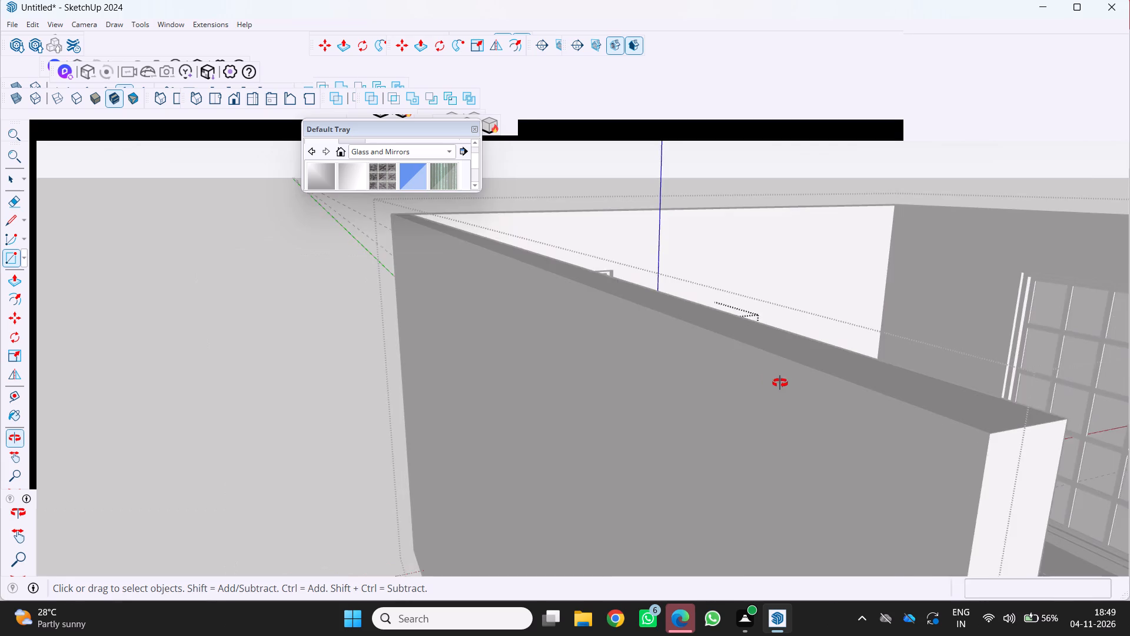
pyautogui.moveTo(780, 383); pyautogui.dragTo(624, 342, button='middle')
pyautogui.middleClick(621, 342)
pyautogui.scroll(-5, 610, 337)
pyautogui.moveTo(693, 350); pyautogui.dragTo(615, 371, button='middle')
pyautogui.scroll(1, 614, 370)
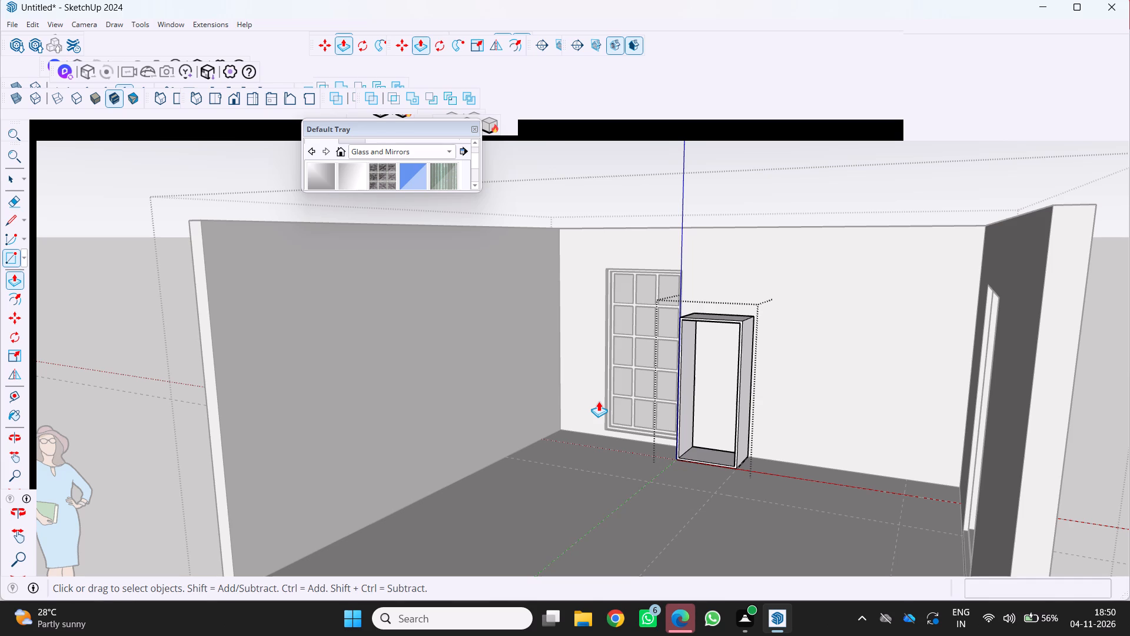
pyautogui.moveTo(739, 390); pyautogui.dragTo(739, 392, button='middle')
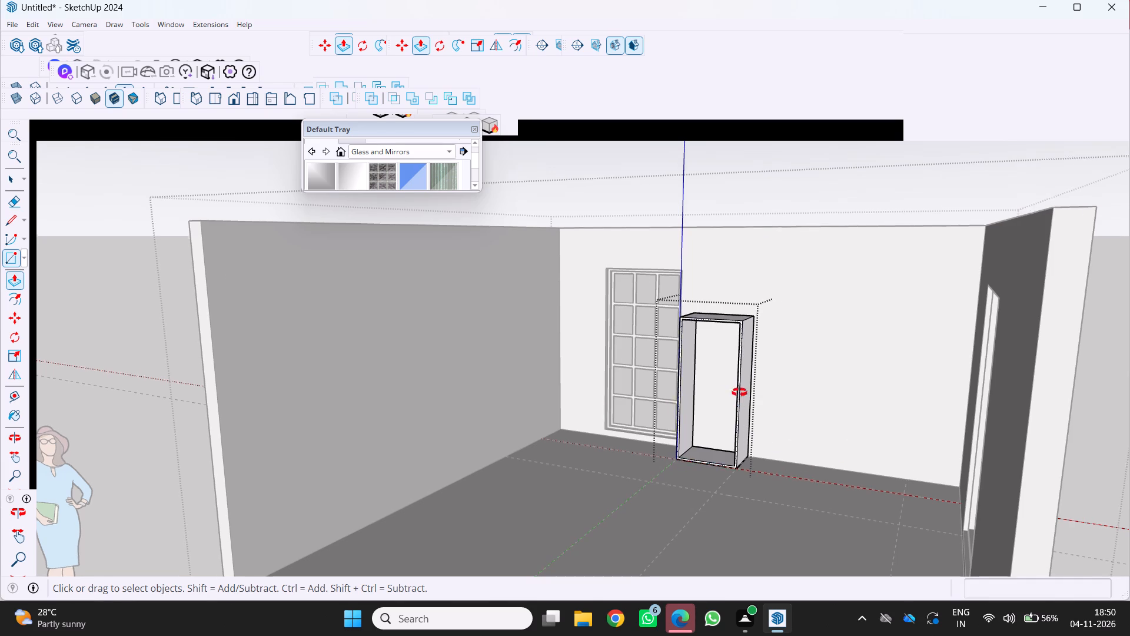
pyautogui.moveTo(739, 392); pyautogui.dragTo(682, 425, button='middle')
pyautogui.scroll(1, 684, 428)
pyautogui.scroll(4, 724, 323)
pyautogui.moveTo(757, 296); pyautogui.dragTo(707, 332, button='middle')
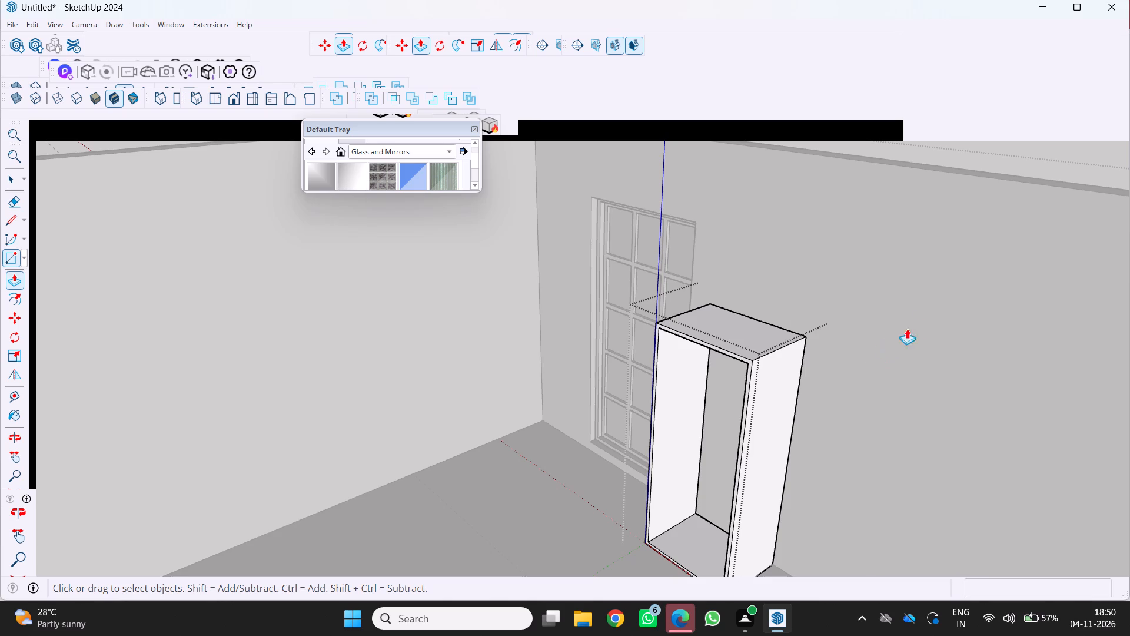
pyautogui.scroll(-4, 858, 341)
pyautogui.scroll(-4, 765, 362)
pyautogui.moveTo(767, 368); pyautogui.dragTo(905, 343, button='middle')
pyautogui.scroll(1, 776, 369)
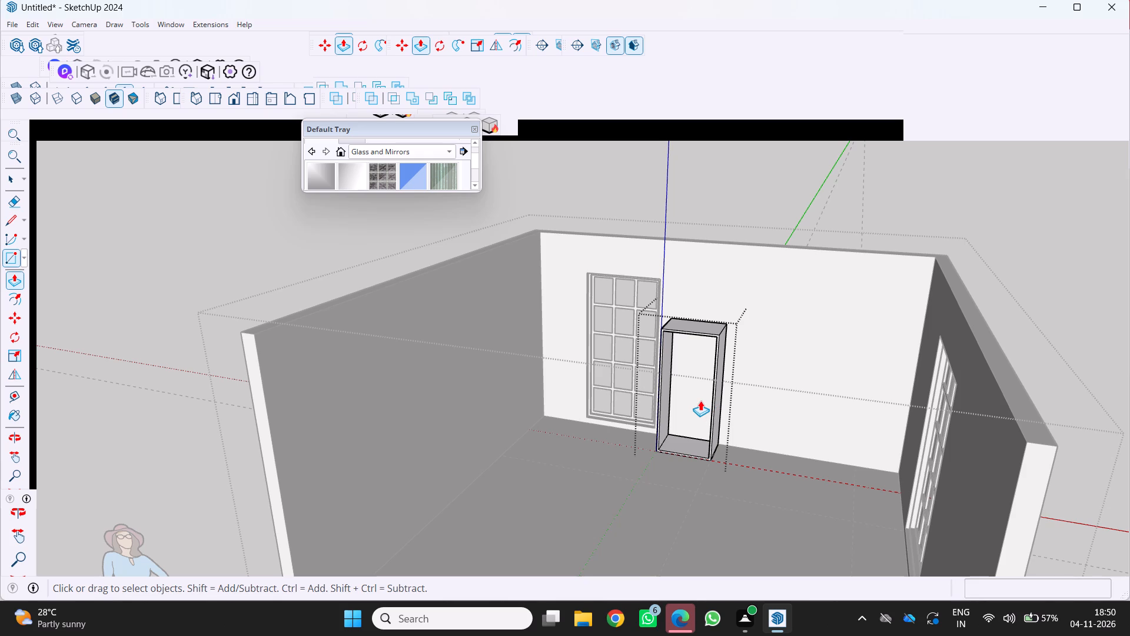
pyautogui.scroll(10, 664, 335)
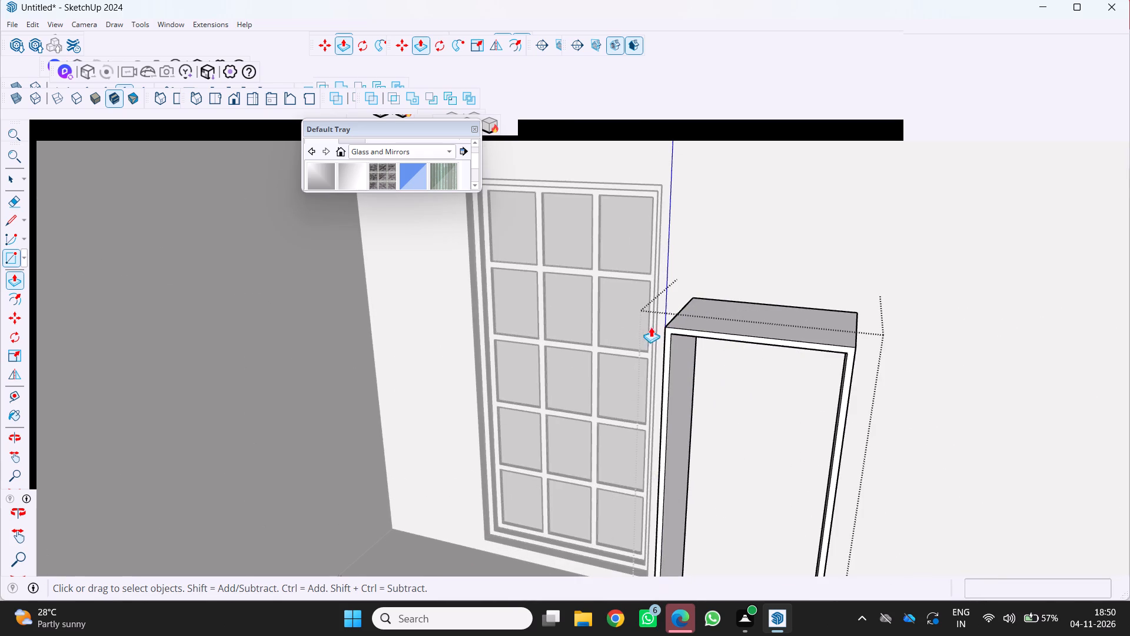
pyautogui.scroll(-17, 681, 327)
pyautogui.scroll(2, 674, 376)
pyautogui.moveTo(681, 377); pyautogui.dragTo(746, 386, button='middle')
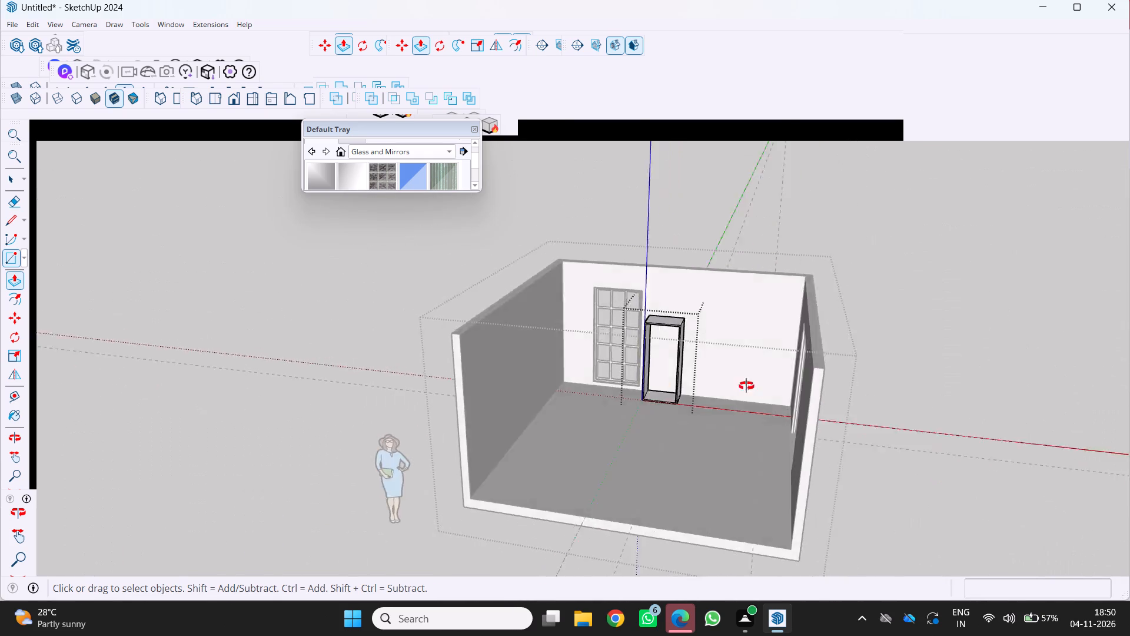
pyautogui.moveTo(746, 386); pyautogui.dragTo(776, 382, button='middle')
pyautogui.scroll(5, 746, 386)
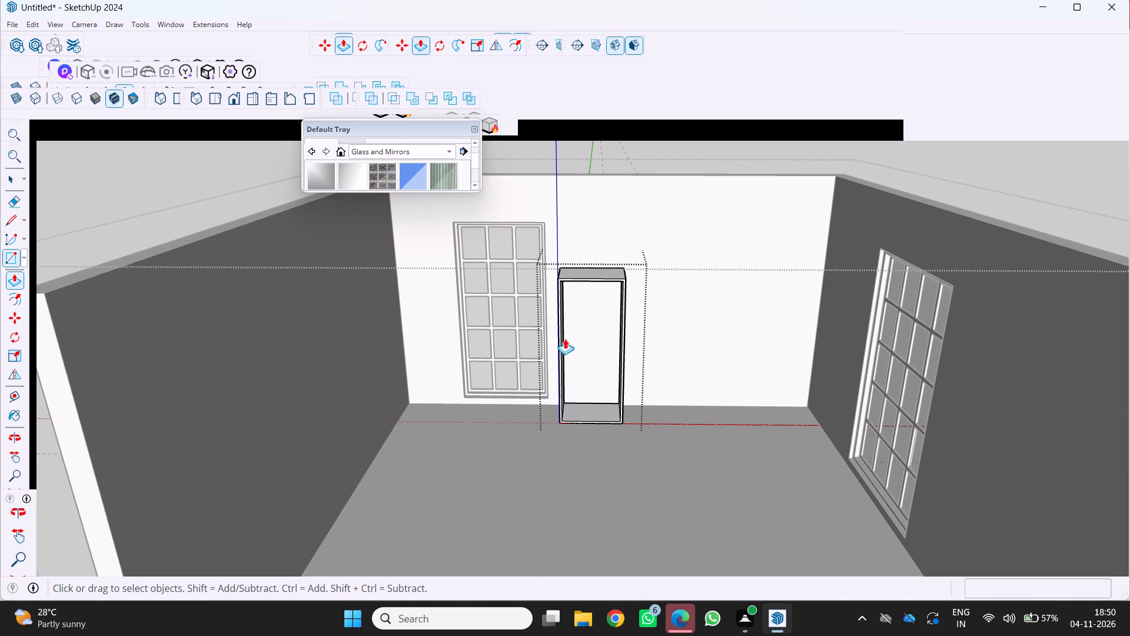
pyautogui.scroll(-5, 555, 329)
pyautogui.moveTo(549, 326); pyautogui.dragTo(431, 326, button='middle')
pyautogui.scroll(9, 643, 323)
pyautogui.moveTo(682, 329); pyautogui.dragTo(816, 360, button='middle')
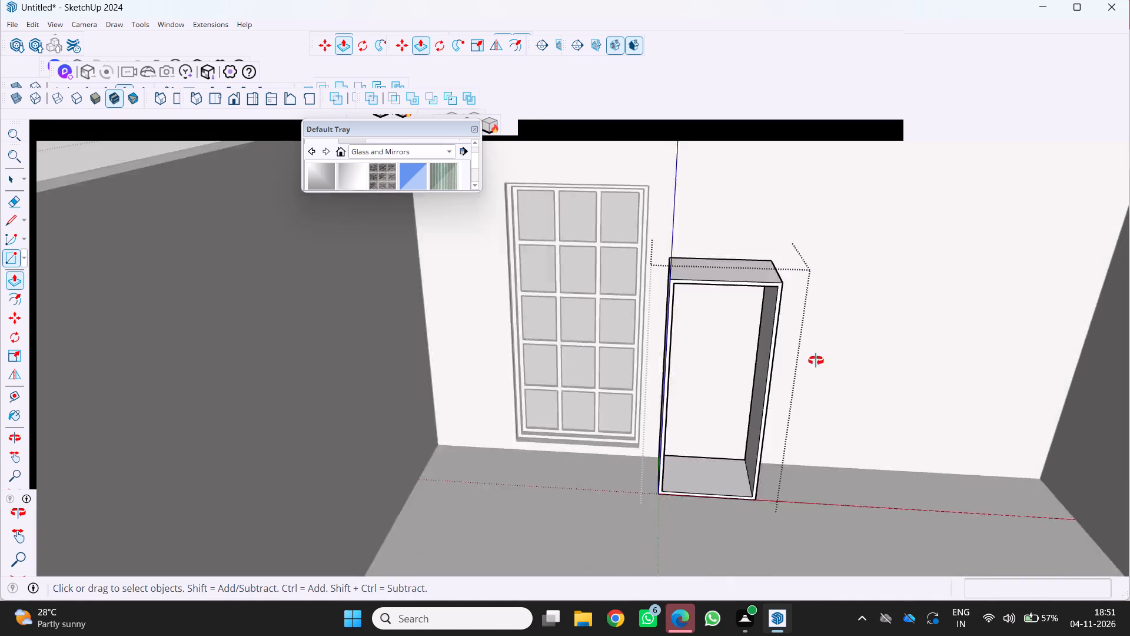
pyautogui.moveTo(816, 360); pyautogui.dragTo(838, 356, button='middle')
pyautogui.middleClick(838, 356)
pyautogui.scroll(-7, 830, 346)
pyautogui.moveTo(808, 351); pyautogui.dragTo(537, 242, button='middle')
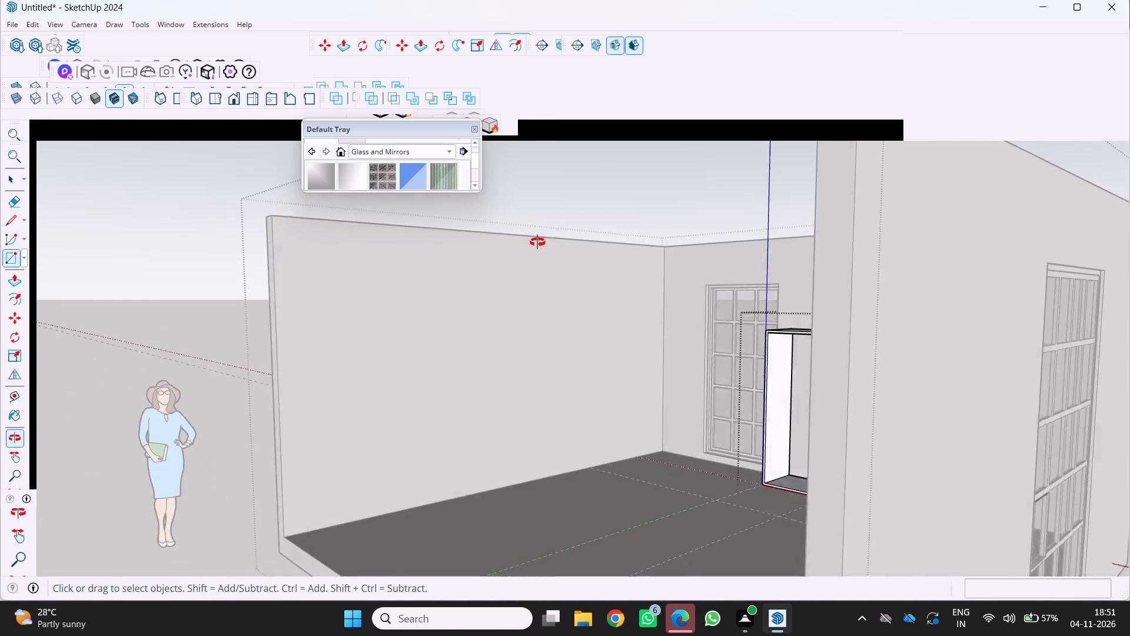
pyautogui.moveTo(537, 242); pyautogui.dragTo(537, 247, button='middle')
pyautogui.scroll(-12, 537, 247)
pyautogui.scroll(1, 522, 242)
pyautogui.moveTo(524, 248); pyautogui.dragTo(682, 319, button='middle')
pyautogui.scroll(4, 609, 287)
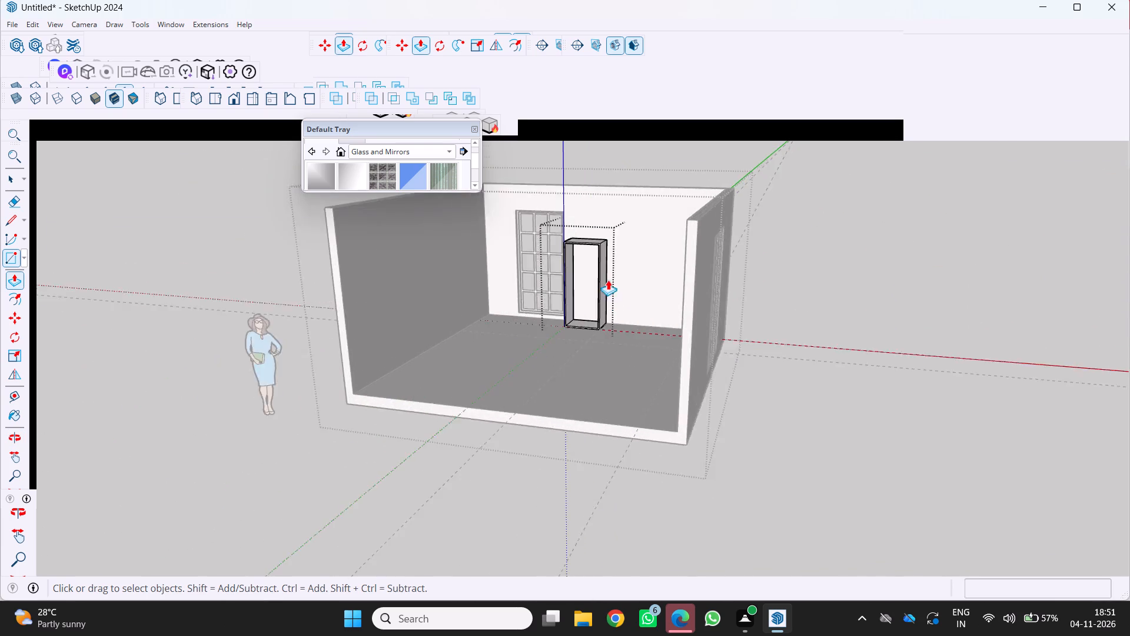
pyautogui.scroll(3, 608, 280)
pyautogui.moveTo(621, 282); pyautogui.dragTo(703, 297, button='middle')
pyautogui.scroll(-6, 556, 316)
pyautogui.moveTo(537, 319); pyautogui.dragTo(557, 278, button='middle')
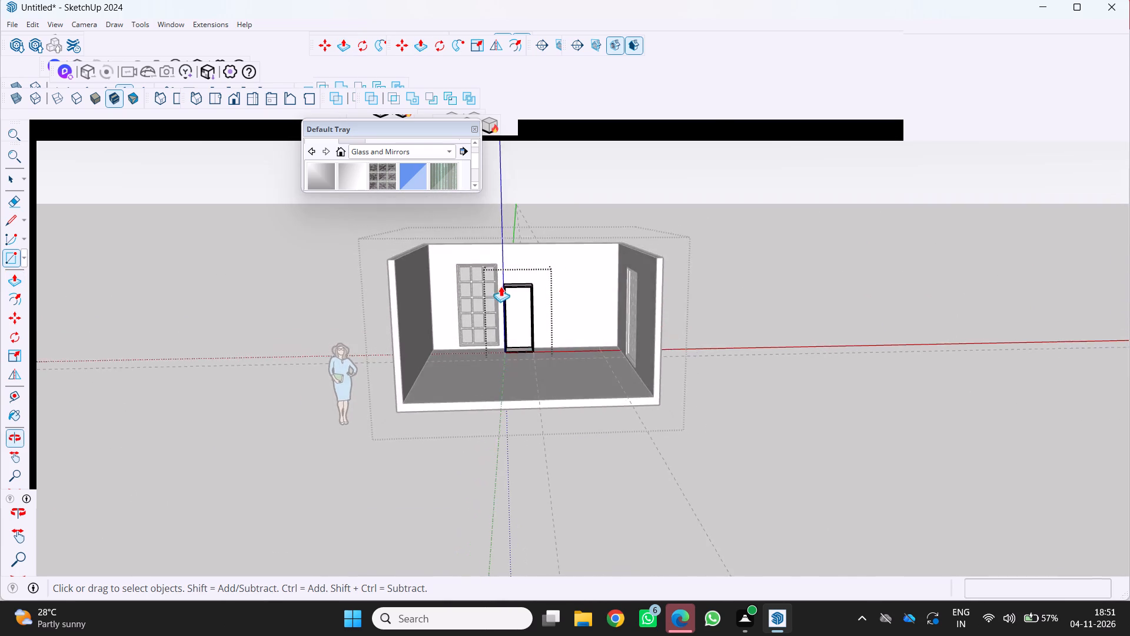
pyautogui.scroll(14, 501, 286)
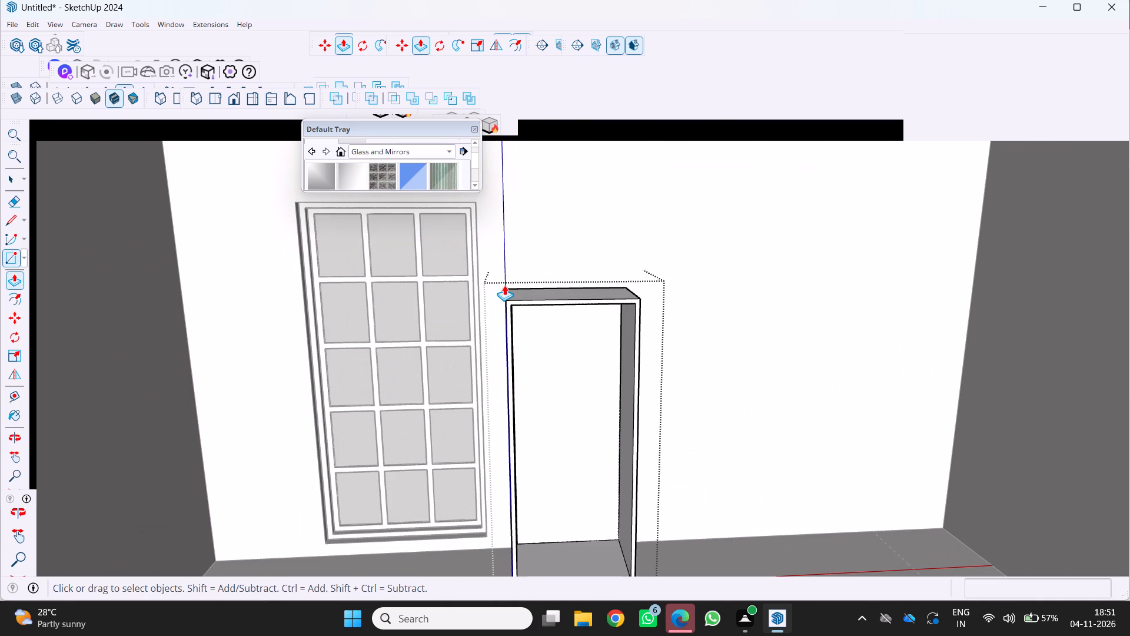
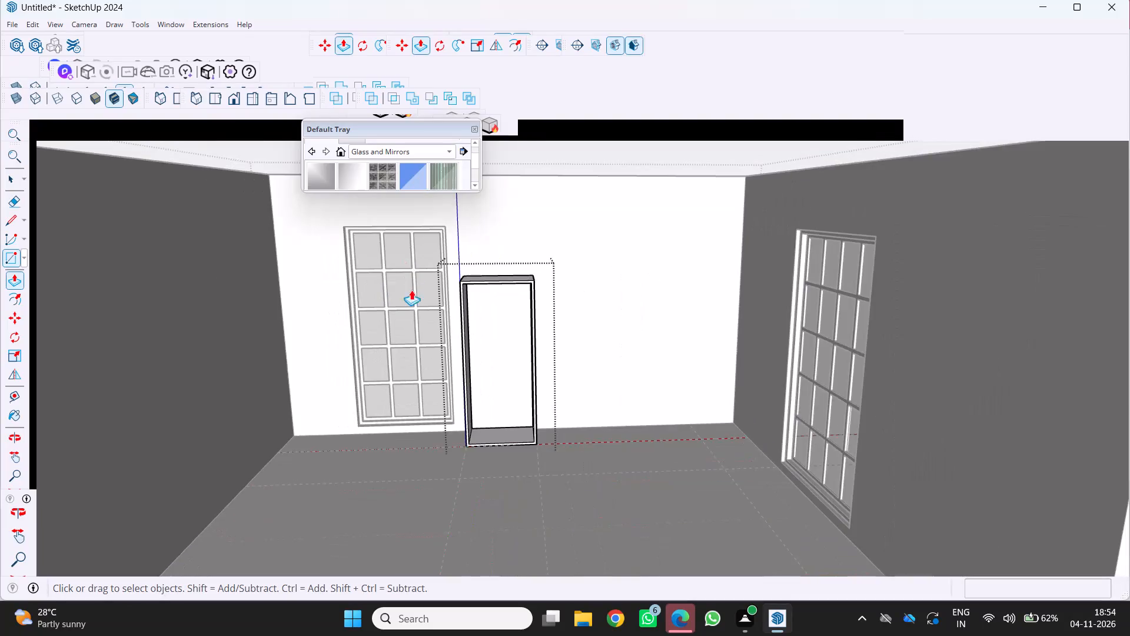
# Examine the open-front cabinet and both glazed openings from close up, outside and in front of the room.
pyautogui.moveTo(407, 293); pyautogui.dragTo(379, 263, button='middle')
pyautogui.scroll(3, 486, 271)
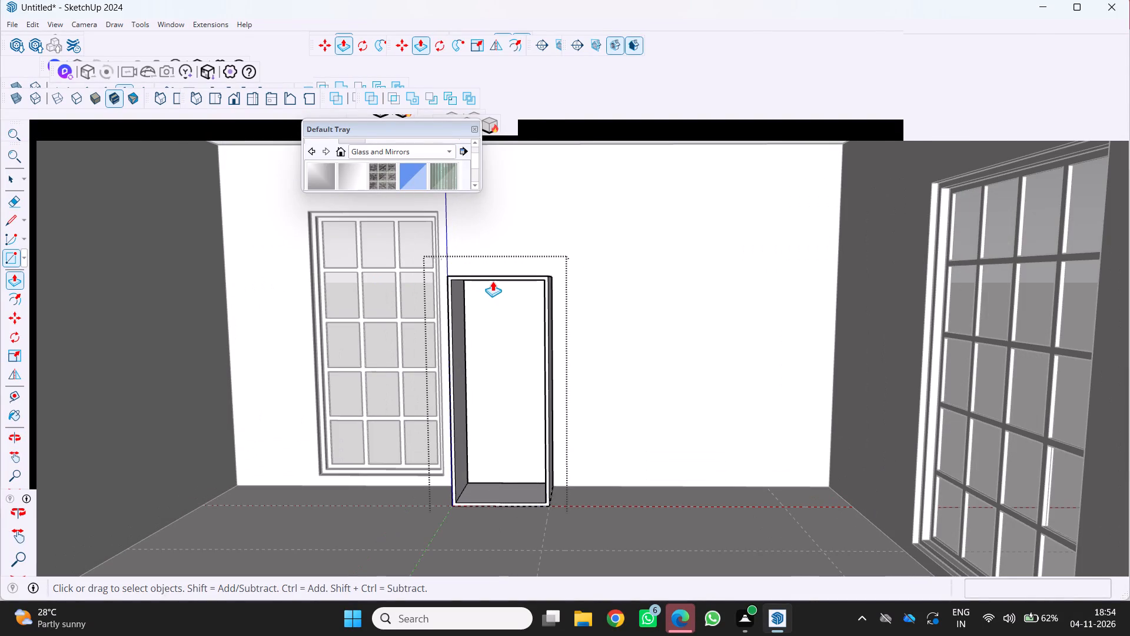
pyautogui.scroll(1, 525, 304)
pyautogui.moveTo(525, 304); pyautogui.dragTo(398, 351, button='middle')
pyautogui.scroll(1, 419, 308)
pyautogui.moveTo(444, 320); pyautogui.dragTo(649, 312, button='middle')
pyautogui.middleClick(649, 312)
pyautogui.scroll(-20, 647, 310)
pyautogui.scroll(-15, 647, 310)
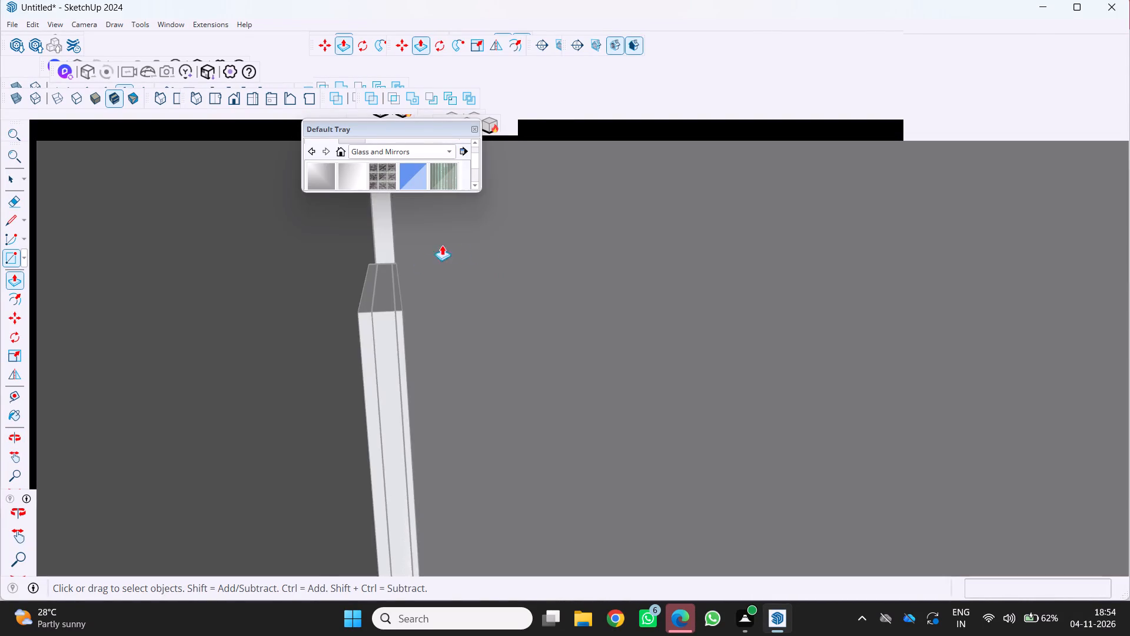
pyautogui.scroll(-4, 442, 245)
pyautogui.moveTo(355, 287); pyautogui.dragTo(589, 297, button='middle')
pyautogui.middleClick(589, 297)
pyautogui.scroll(-12, 588, 299)
pyautogui.middleClick(588, 299)
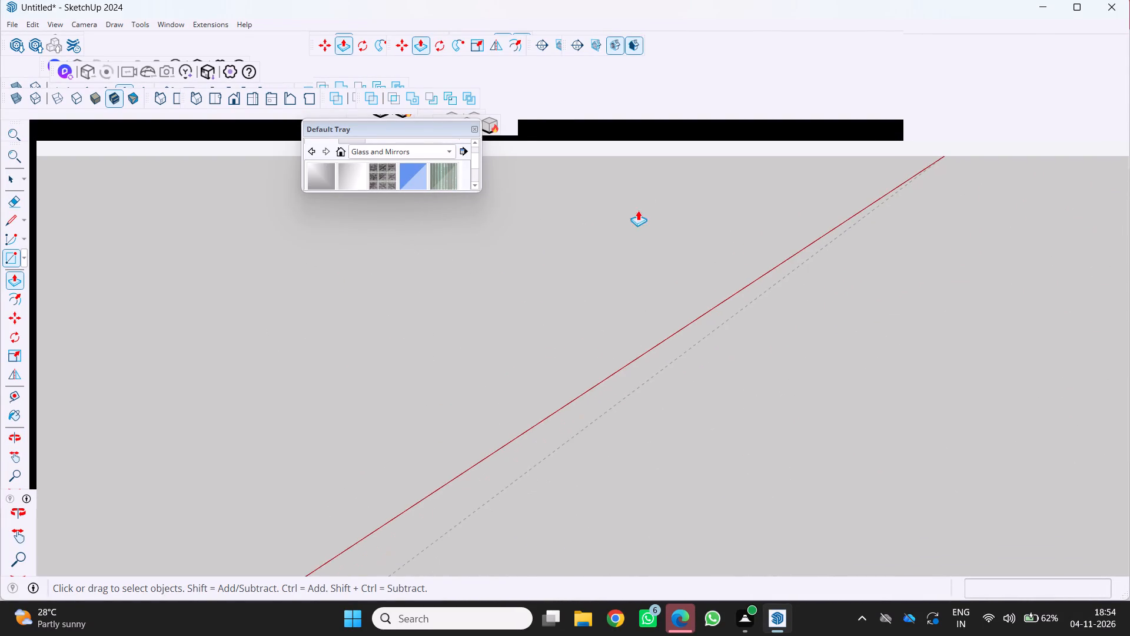
pyautogui.scroll(-20, 638, 210)
pyautogui.scroll(-12, 638, 210)
pyautogui.scroll(5, 540, 487)
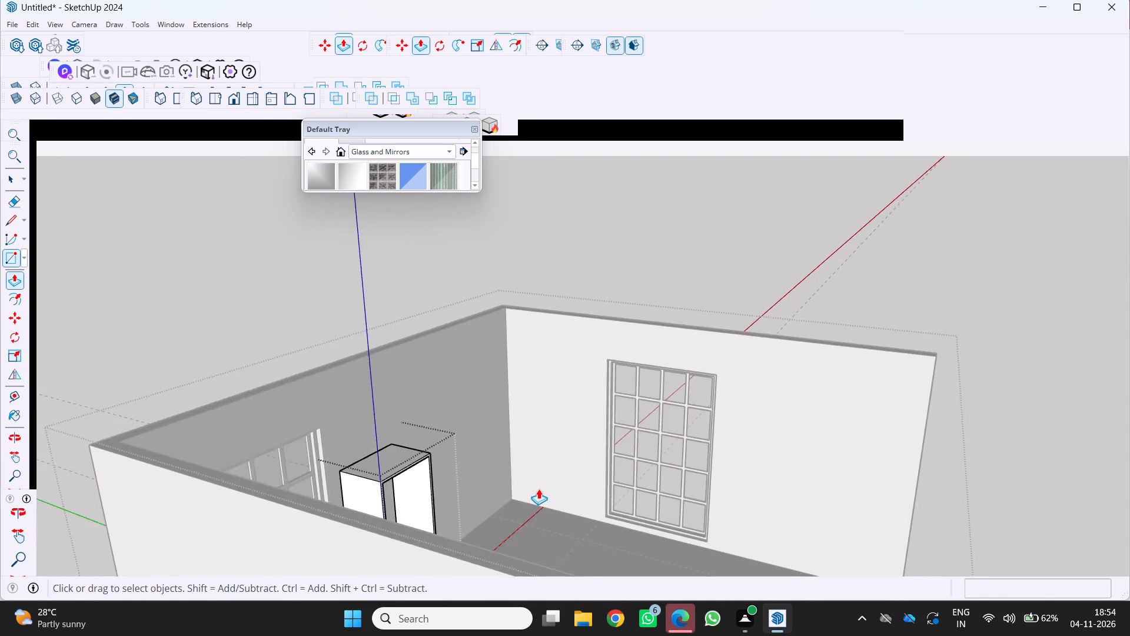
pyautogui.moveTo(539, 489); pyautogui.dragTo(383, 452, button='middle')
pyautogui.scroll(2, 395, 455)
pyautogui.moveTo(395, 456); pyautogui.dragTo(327, 443, button='middle')
pyautogui.scroll(5, 327, 443)
pyautogui.moveTo(351, 429); pyautogui.dragTo(299, 432, button='middle')
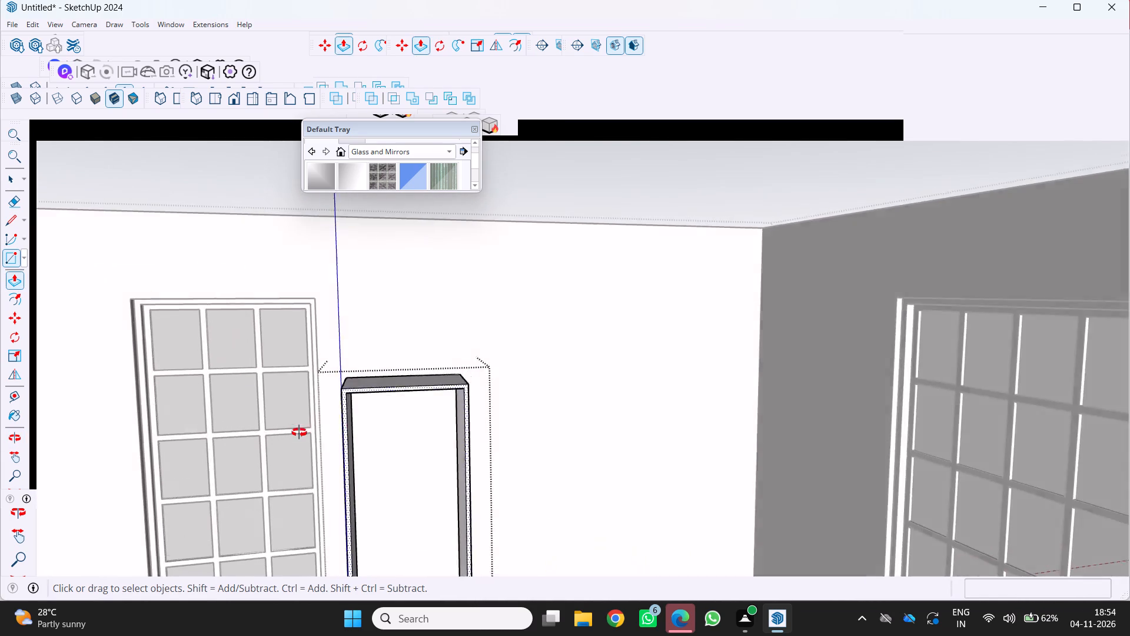
pyautogui.moveTo(299, 432); pyautogui.dragTo(285, 433, button='middle')
pyautogui.middleClick(285, 433)
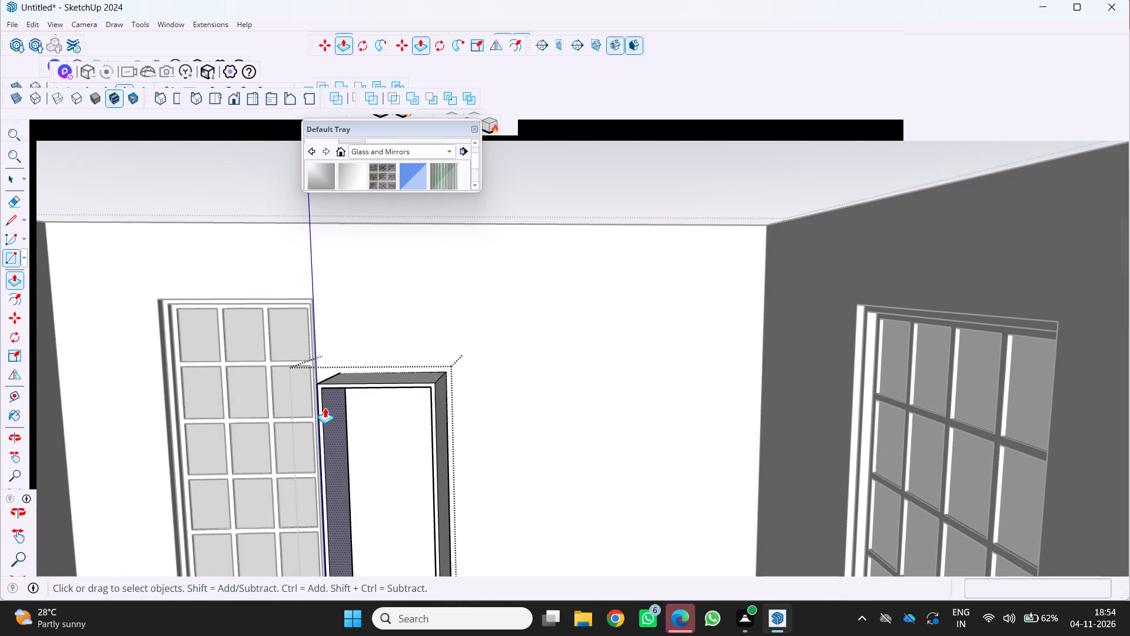
pyautogui.scroll(-5, 457, 409)
pyautogui.moveTo(374, 459); pyautogui.dragTo(412, 412, button='middle')
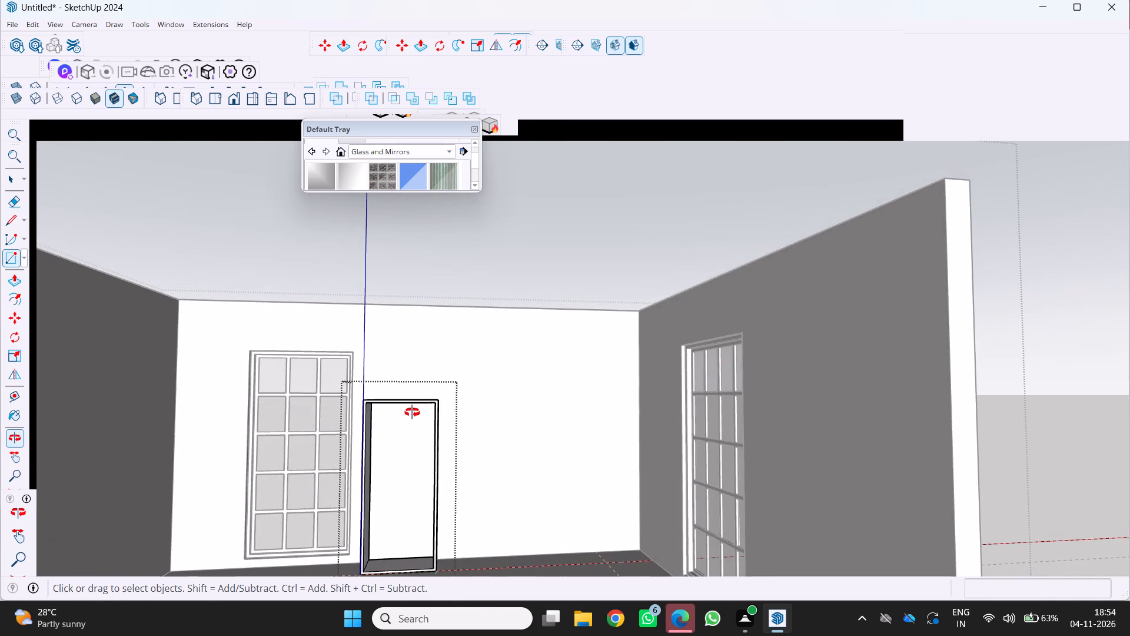
pyautogui.moveTo(412, 412); pyautogui.dragTo(501, 347, button='middle')
pyautogui.scroll(-5, 502, 348)
pyautogui.moveTo(501, 354); pyautogui.dragTo(452, 383, button='middle')
pyautogui.middleClick(452, 383)
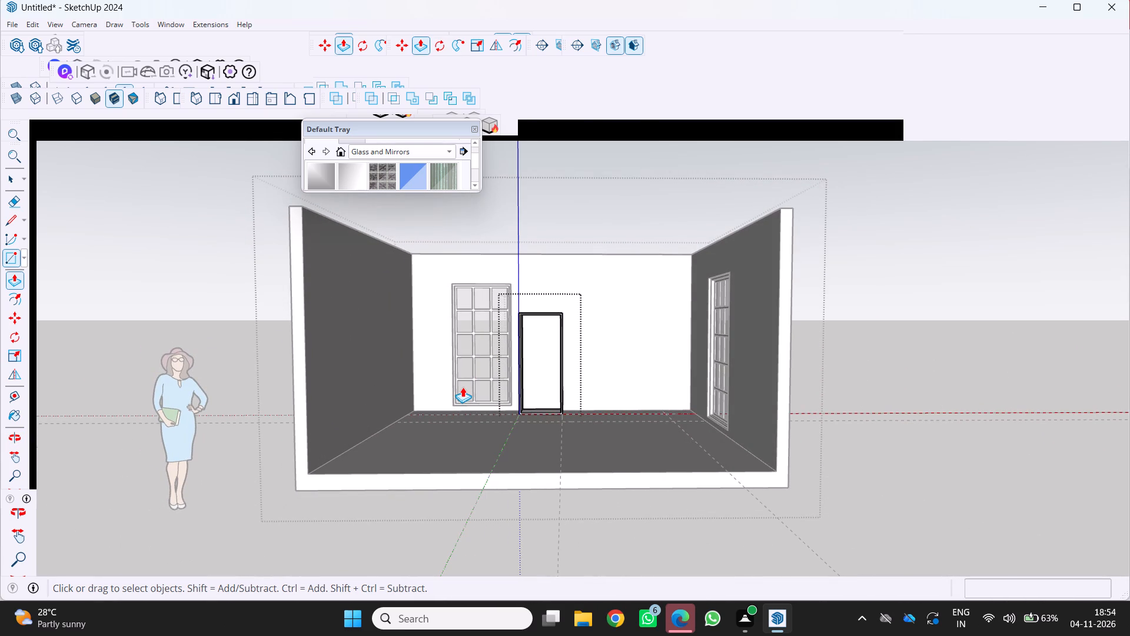
# Push the top face of the cabinet's bottom board down 3 cm so the base lies flush with the floor.
pyautogui.scroll(3, 516, 370)
pyautogui.moveTo(518, 369); pyautogui.dragTo(496, 418, button='middle')
pyautogui.scroll(2, 504, 422)
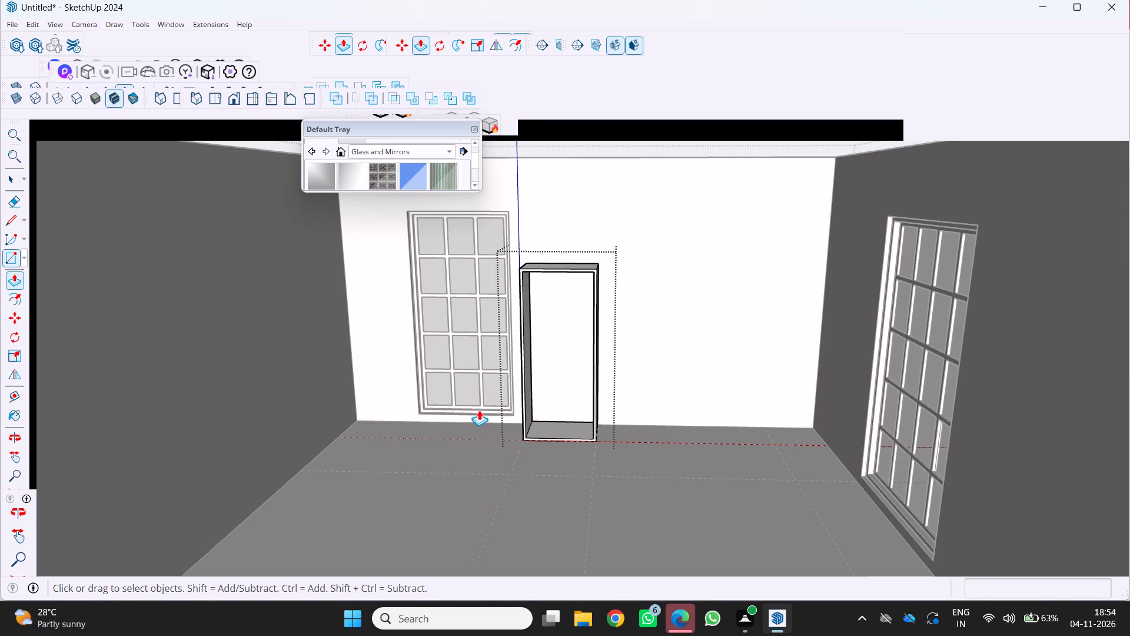
pyautogui.scroll(3, 485, 405)
pyautogui.moveTo(565, 436); pyautogui.dragTo(569, 448)
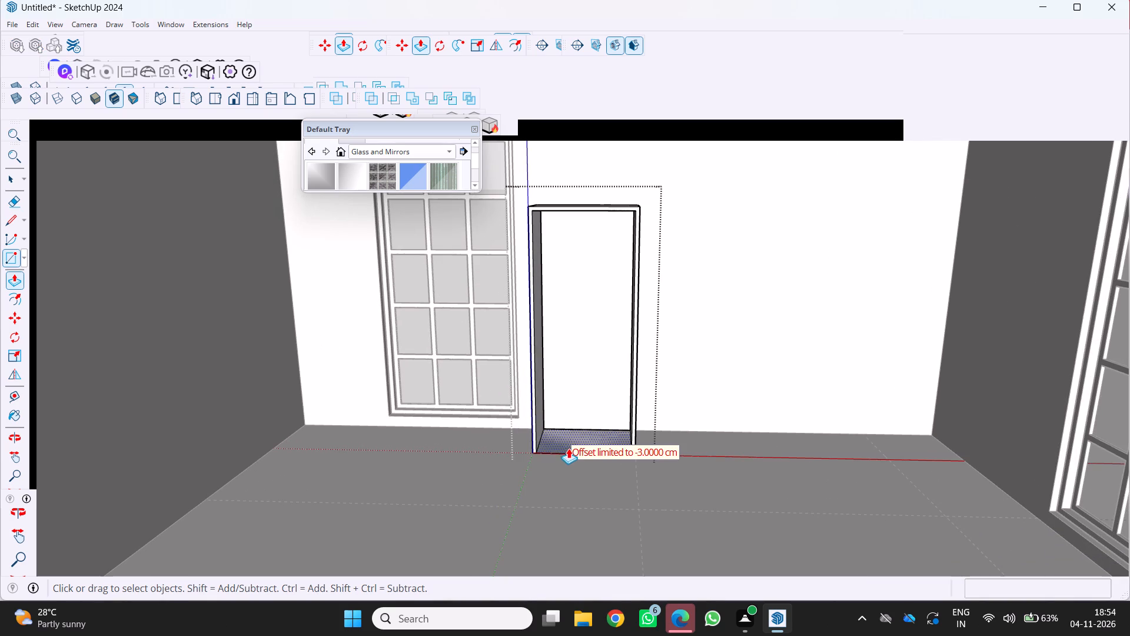
pyautogui.moveTo(569, 448); pyautogui.dragTo(568, 451)
pyautogui.scroll(4, 556, 452)
pyautogui.moveTo(550, 445); pyautogui.dragTo(561, 408, button='middle')
pyautogui.scroll(5, 547, 445)
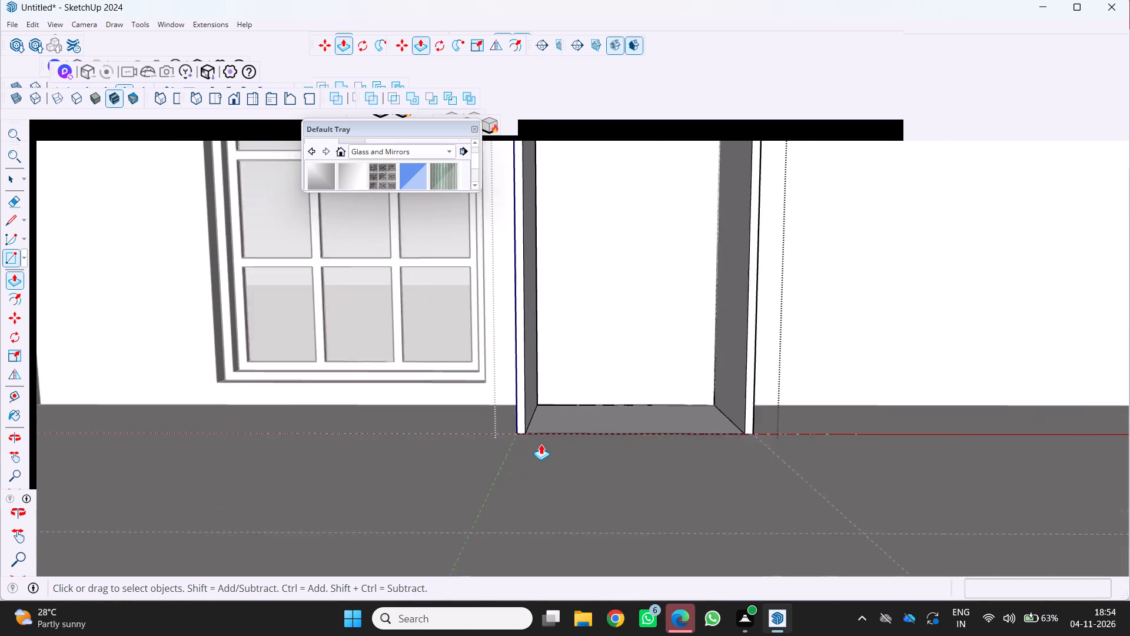
pyautogui.moveTo(586, 416); pyautogui.dragTo(536, 463, button='middle')
pyautogui.middleClick(534, 461)
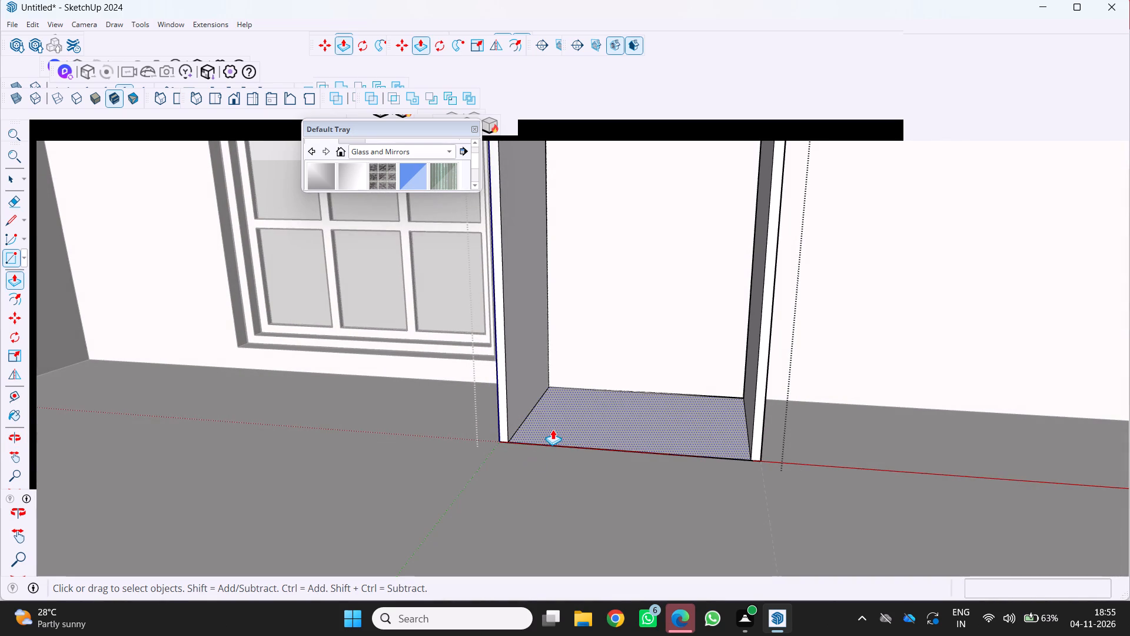
pyautogui.scroll(-2, 582, 412)
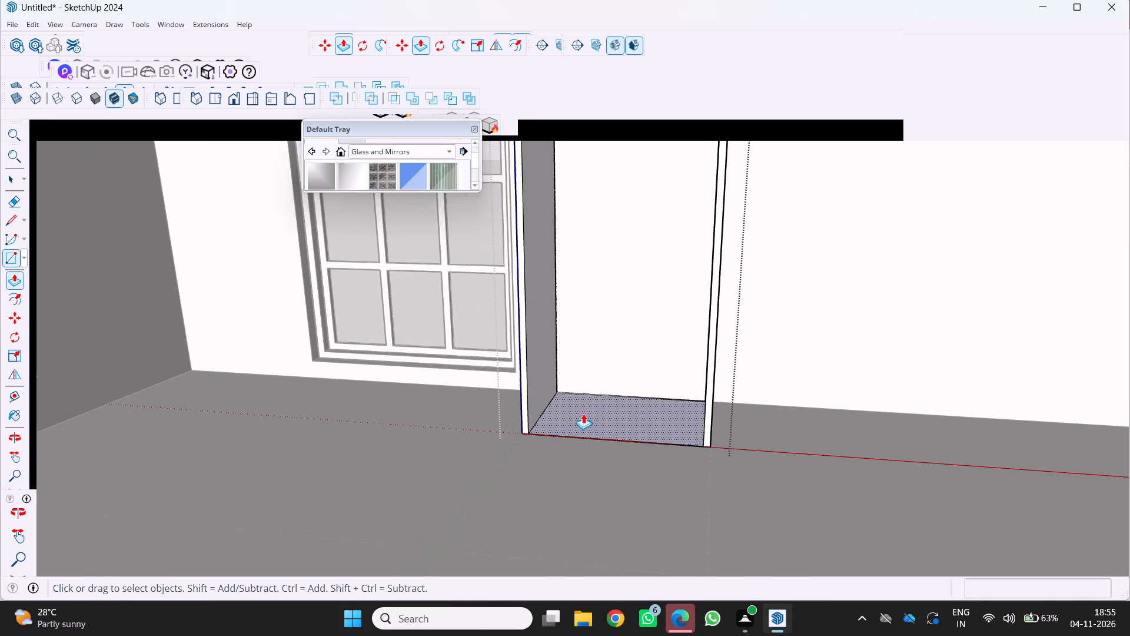
pyautogui.scroll(-2, 583, 413)
pyautogui.moveTo(577, 419); pyautogui.dragTo(609, 363, button='middle')
pyautogui.scroll(13, 608, 364)
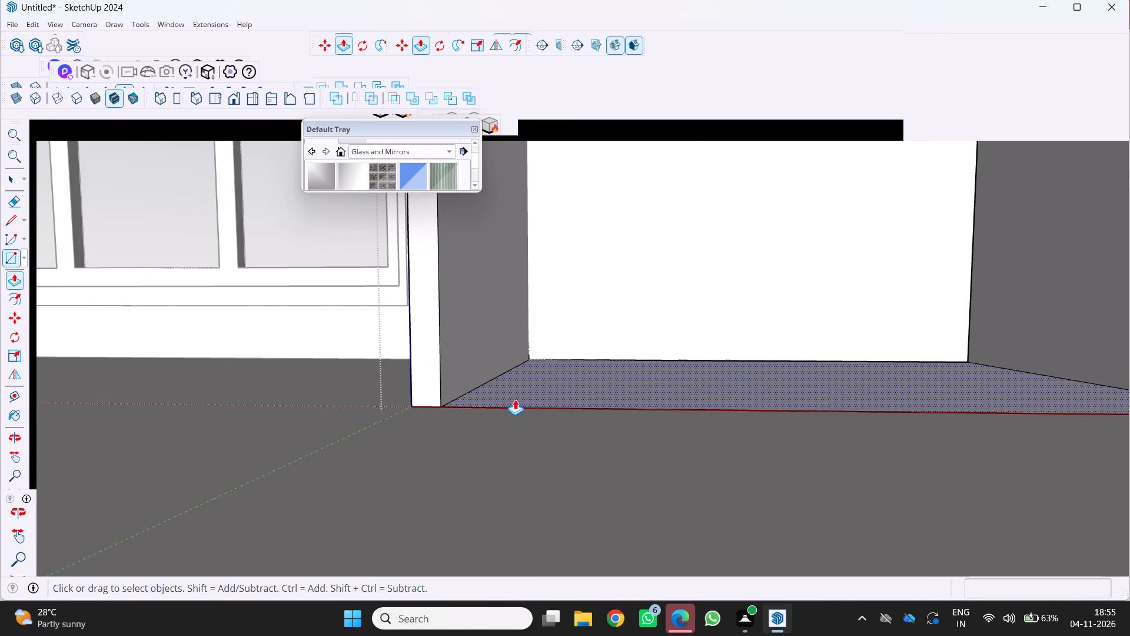
pyautogui.moveTo(523, 386); pyautogui.dragTo(525, 413)
# Examine the cabinet's flattened base and the lower ends of its side panels where they meet the floor.
pyautogui.scroll(-11, 492, 435)
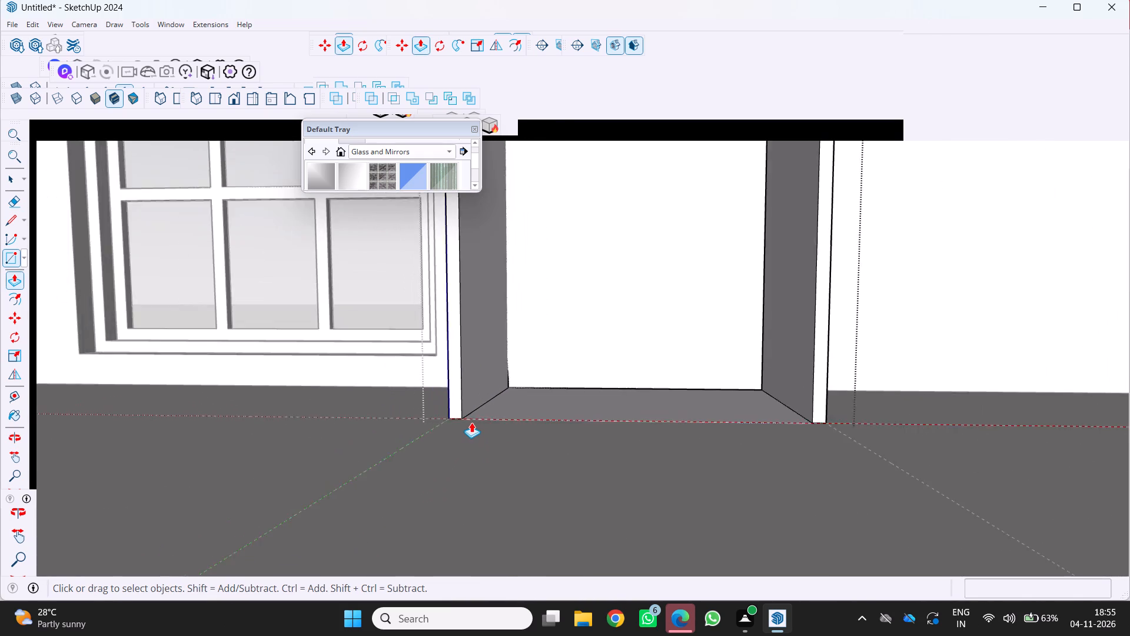
pyautogui.scroll(-5, 471, 422)
pyautogui.moveTo(477, 425); pyautogui.dragTo(470, 494, button='middle')
pyautogui.scroll(-6, 490, 443)
pyautogui.scroll(3, 478, 496)
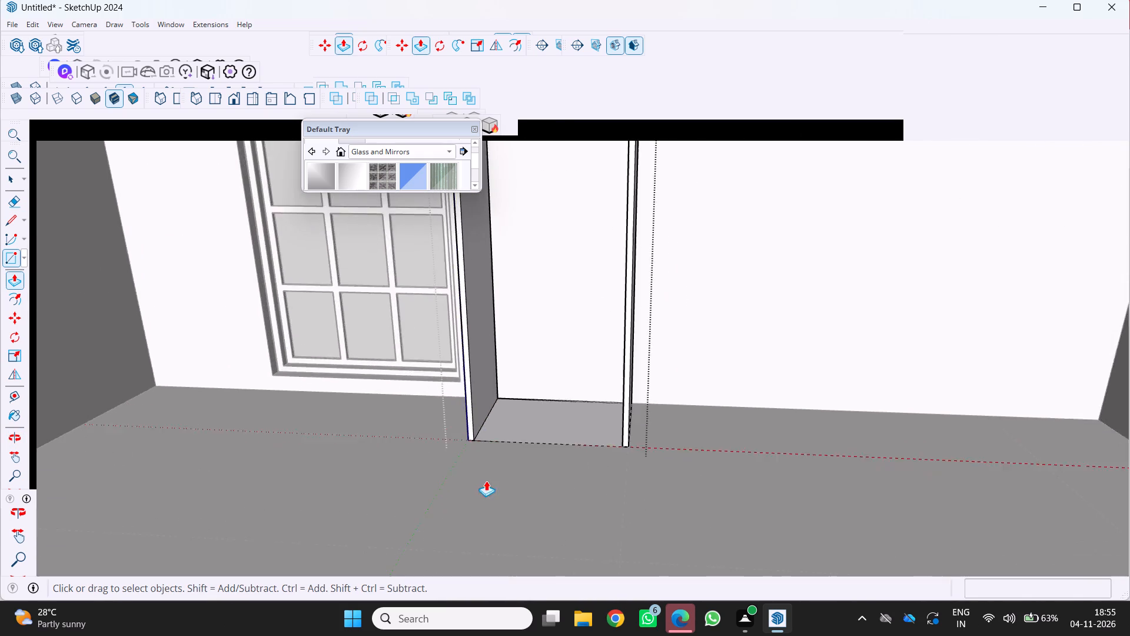
pyautogui.scroll(2, 486, 481)
pyautogui.moveTo(486, 480); pyautogui.dragTo(513, 420, button='middle')
pyautogui.scroll(13, 529, 391)
pyautogui.moveTo(495, 435); pyautogui.dragTo(664, 413, button='middle')
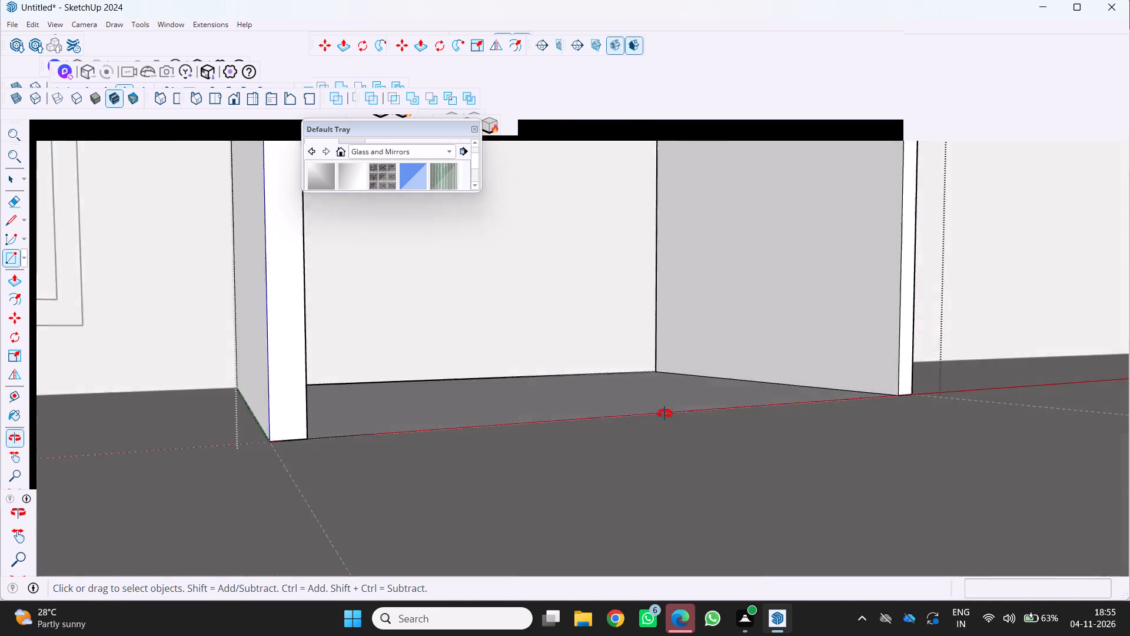
pyautogui.moveTo(664, 413); pyautogui.dragTo(550, 492, button='middle')
pyautogui.middleClick(550, 492)
pyautogui.scroll(-10, 550, 492)
pyautogui.moveTo(555, 475); pyautogui.dragTo(503, 479, button='middle')
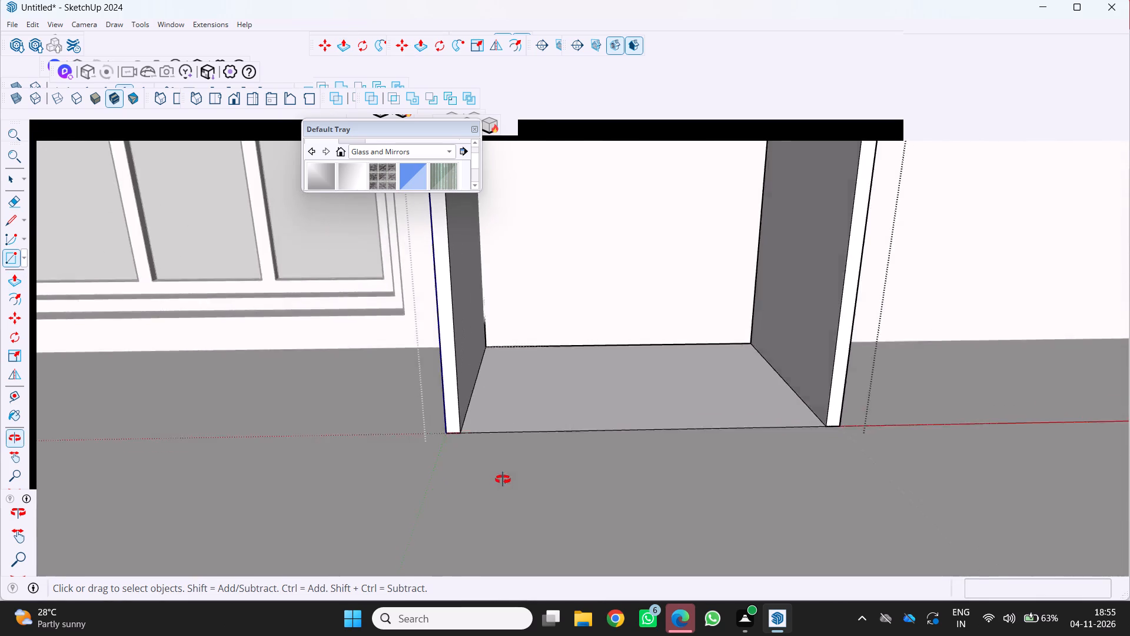
pyautogui.moveTo(503, 479); pyautogui.dragTo(502, 479, button='middle')
pyautogui.scroll(-13, 500, 479)
pyautogui.moveTo(494, 423); pyautogui.dragTo(491, 430, button='middle')
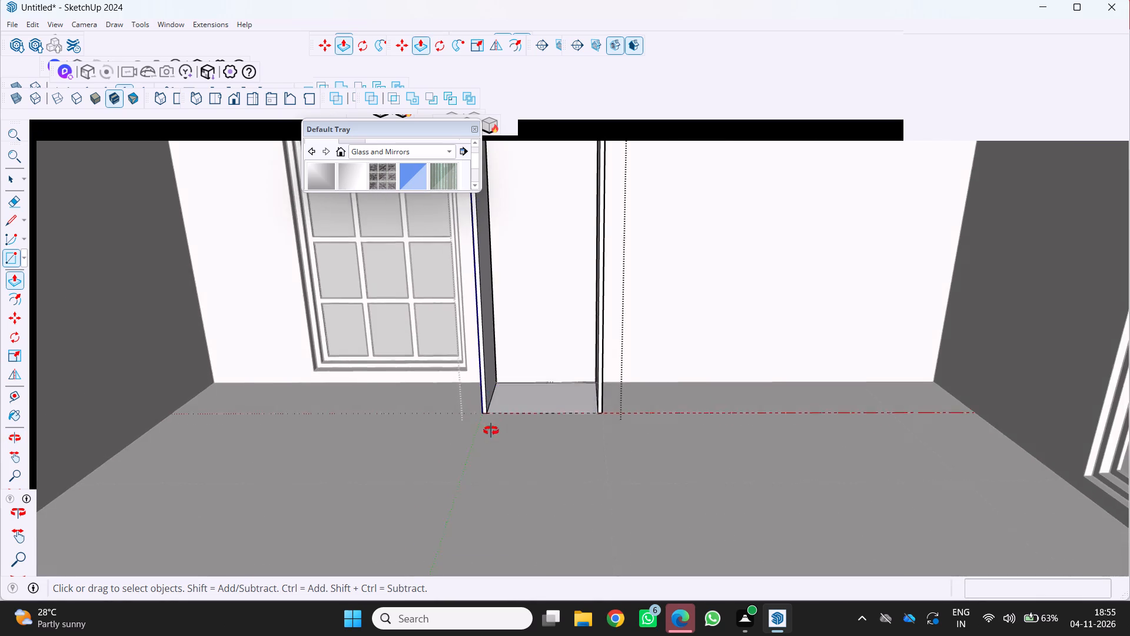
pyautogui.moveTo(491, 430); pyautogui.dragTo(482, 462, button='middle')
pyautogui.scroll(-9, 482, 462)
pyautogui.moveTo(490, 469); pyautogui.dragTo(502, 403, button='middle')
pyautogui.scroll(9, 488, 465)
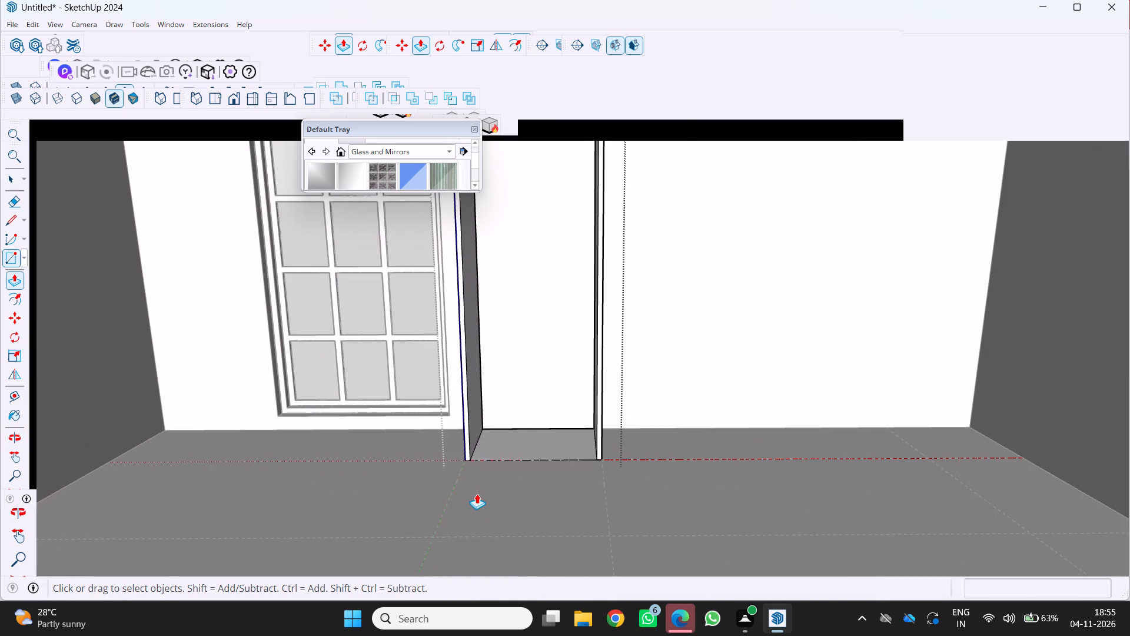
# Finish editing the cabinet group and return to the whole room model.
pyautogui.press('space')
pyautogui.click(498, 506)
# Examine the cabinet's placement against the back wall, the floor guides and the glazed openings from inside and above the room.
pyautogui.scroll(3, 500, 505)
pyautogui.moveTo(501, 499); pyautogui.dragTo(562, 486, button='middle')
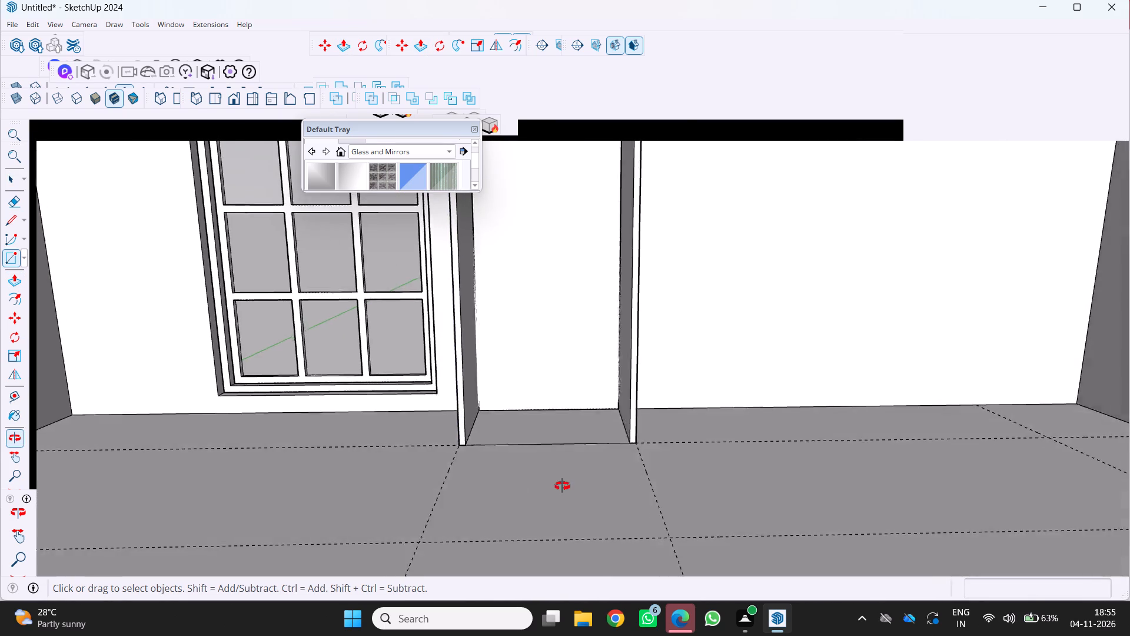
pyautogui.moveTo(562, 486); pyautogui.dragTo(652, 487, button='middle')
pyautogui.scroll(-9, 650, 487)
pyautogui.scroll(-7, 353, 500)
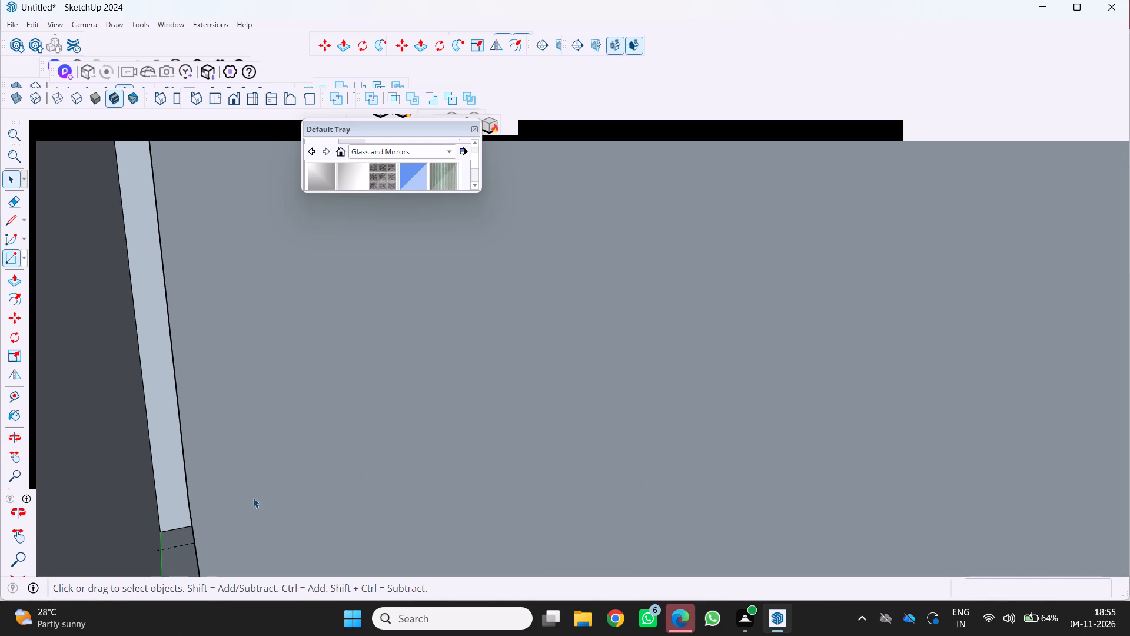
pyautogui.scroll(-20, 253, 498)
pyautogui.scroll(-12, 253, 498)
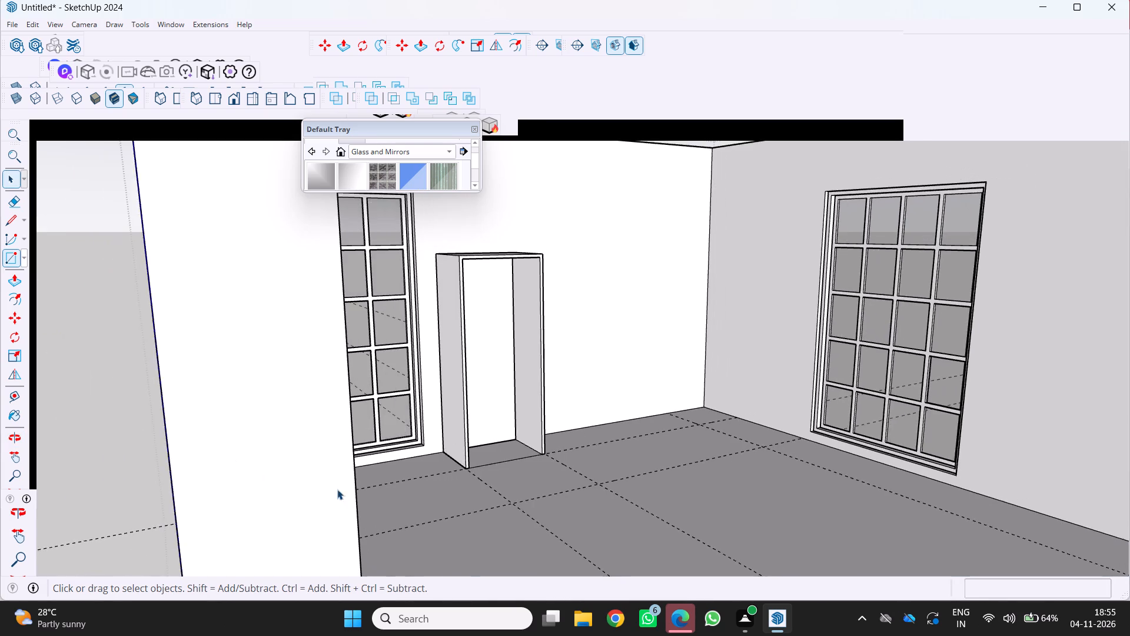
pyautogui.scroll(1, 354, 488)
pyautogui.moveTo(361, 485); pyautogui.dragTo(283, 499, button='middle')
pyautogui.middleClick(283, 499)
pyautogui.scroll(4, 410, 453)
pyautogui.moveTo(410, 453); pyautogui.dragTo(359, 469, button='middle')
pyautogui.middleClick(359, 470)
pyautogui.scroll(-3, 359, 470)
pyautogui.scroll(3, 390, 456)
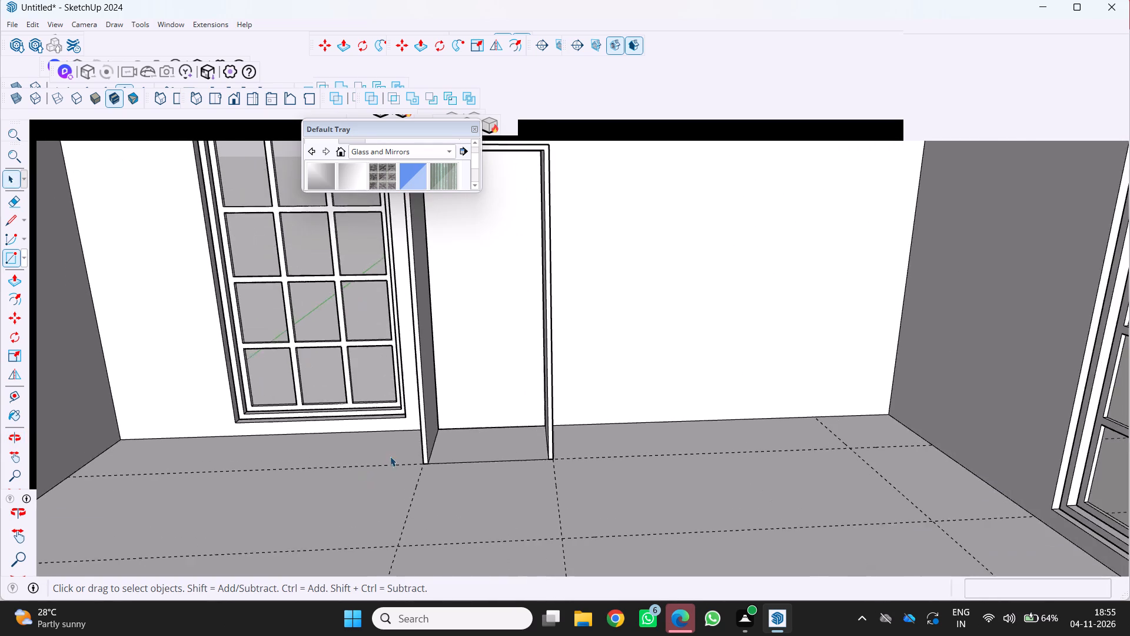
pyautogui.moveTo(390, 456); pyautogui.dragTo(400, 469, button='middle')
pyautogui.middleClick(400, 469)
pyautogui.scroll(-4, 396, 481)
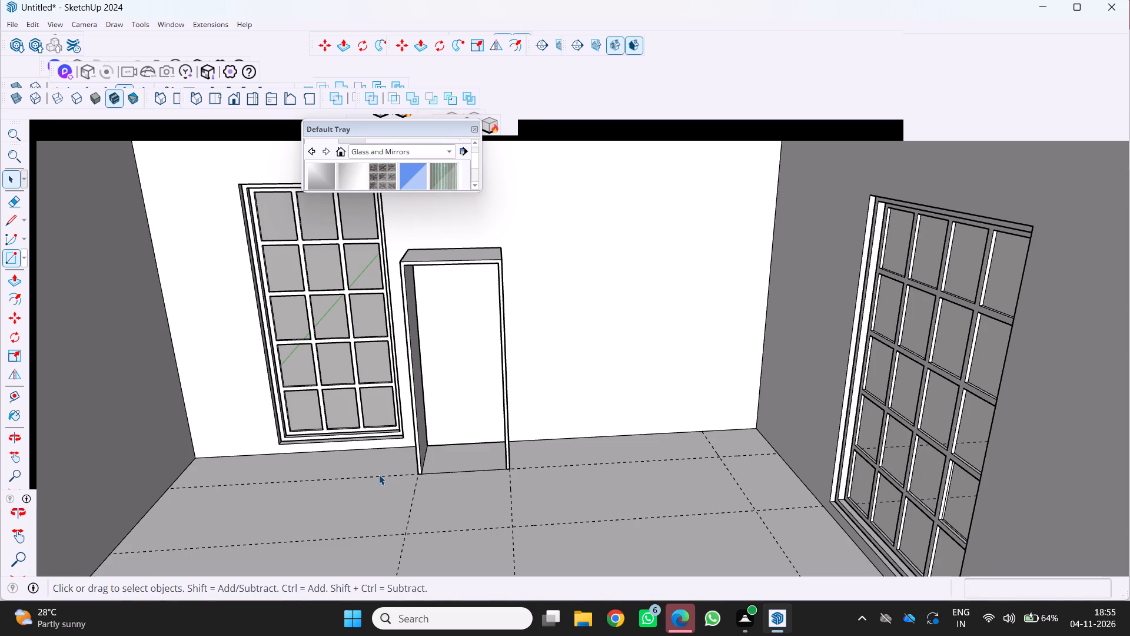
pyautogui.scroll(-5, 406, 432)
pyautogui.moveTo(394, 418); pyautogui.dragTo(413, 294, button='middle')
pyautogui.scroll(1, 404, 304)
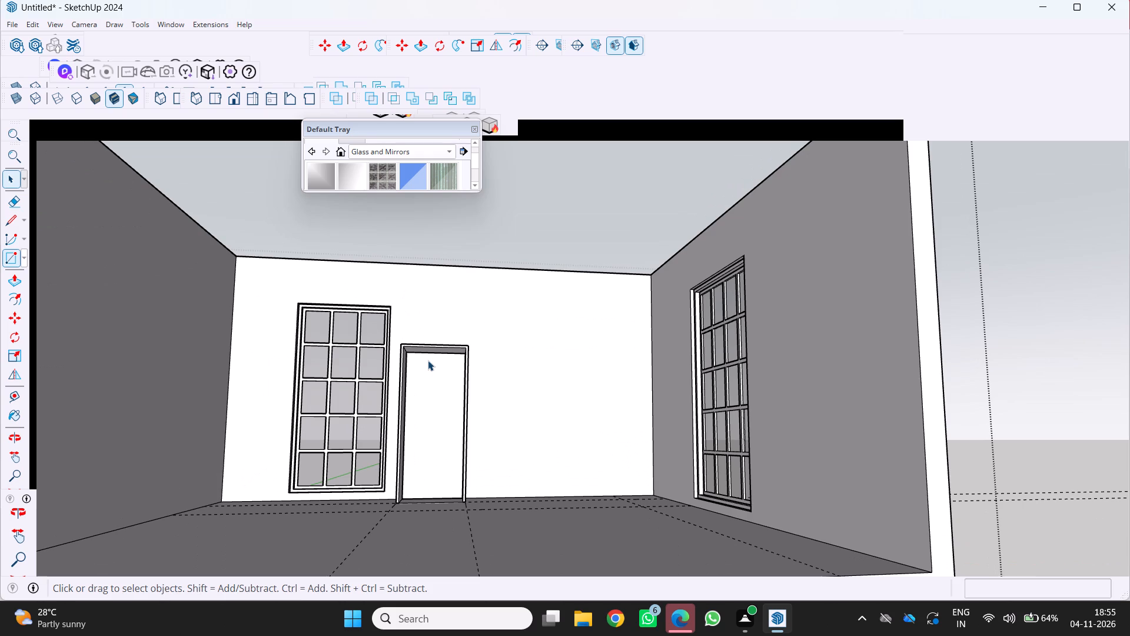
pyautogui.scroll(1, 409, 370)
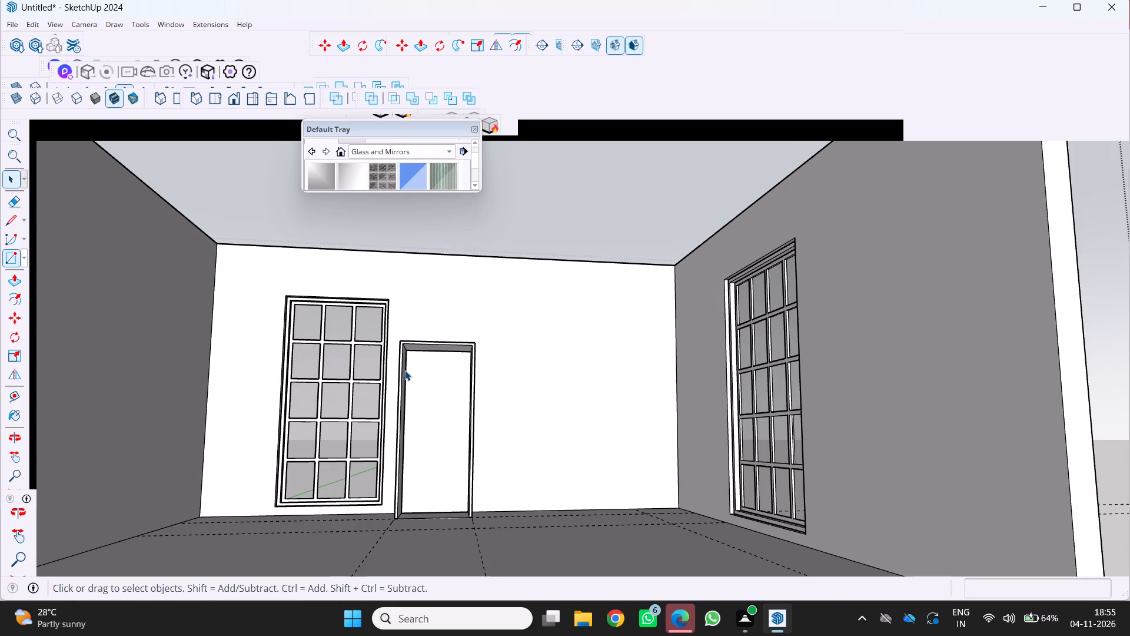
pyautogui.moveTo(463, 356); pyautogui.dragTo(438, 386, button='middle')
pyautogui.scroll(3, 459, 373)
pyautogui.moveTo(454, 371); pyautogui.dragTo(464, 395, button='middle')
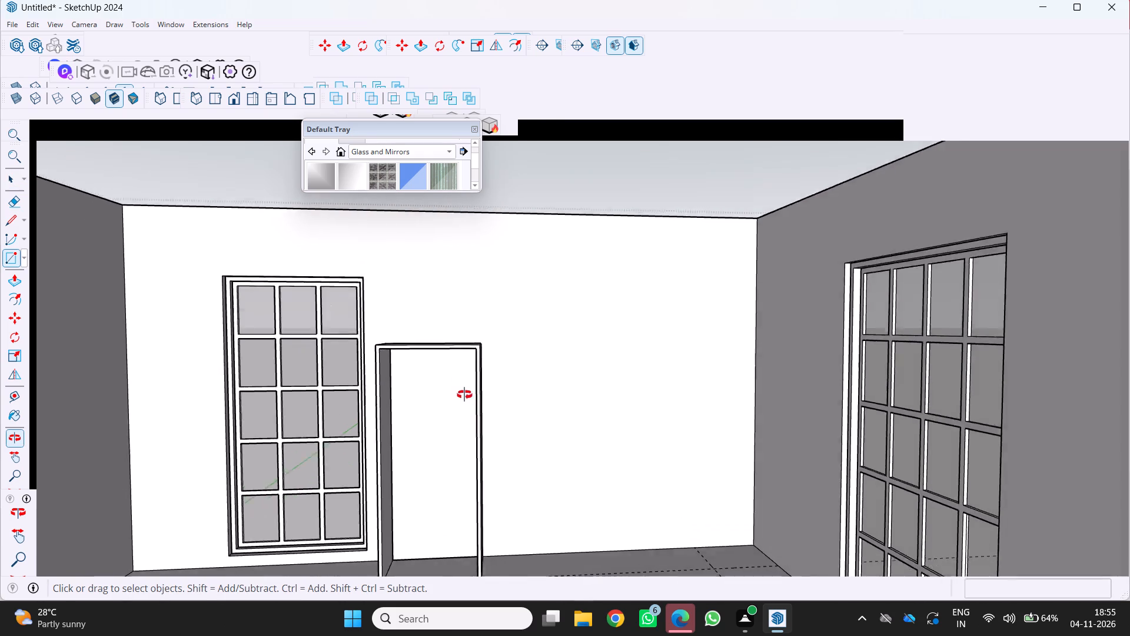
pyautogui.moveTo(464, 395); pyautogui.dragTo(463, 423, button='middle')
pyautogui.scroll(-6, 463, 423)
pyautogui.scroll(2, 458, 408)
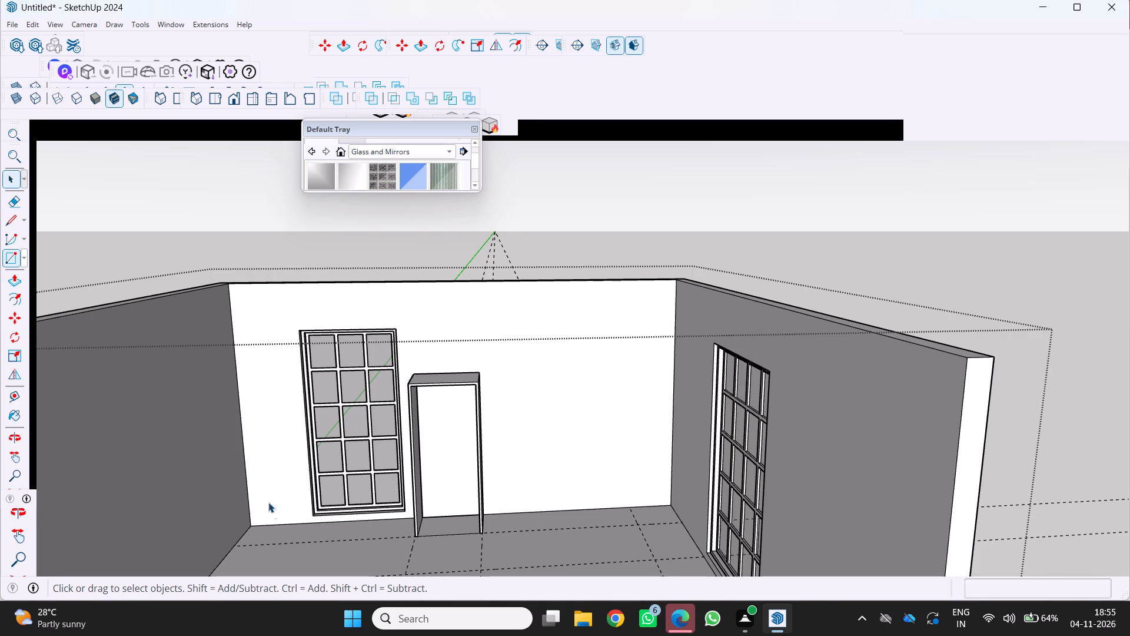
pyautogui.scroll(4, 476, 419)
pyautogui.moveTo(420, 427); pyautogui.dragTo(447, 395, button='middle')
pyautogui.scroll(-6, 448, 394)
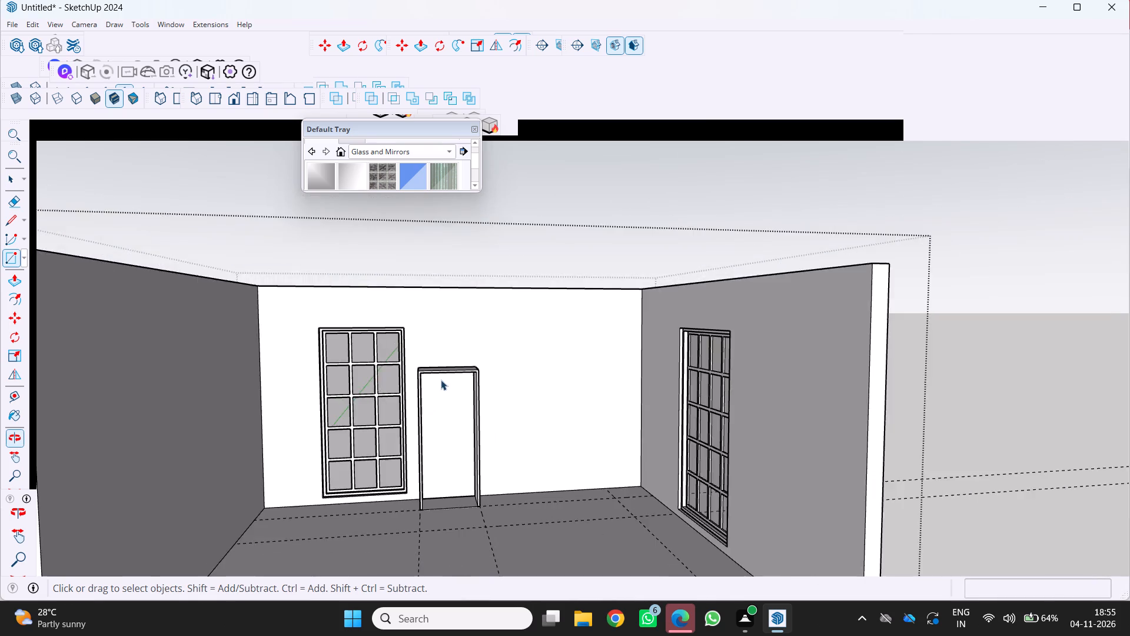
pyautogui.scroll(-5, 441, 380)
pyautogui.scroll(1, 450, 386)
pyautogui.moveTo(450, 387); pyautogui.dragTo(408, 416, button='middle')
pyautogui.scroll(14, 430, 431)
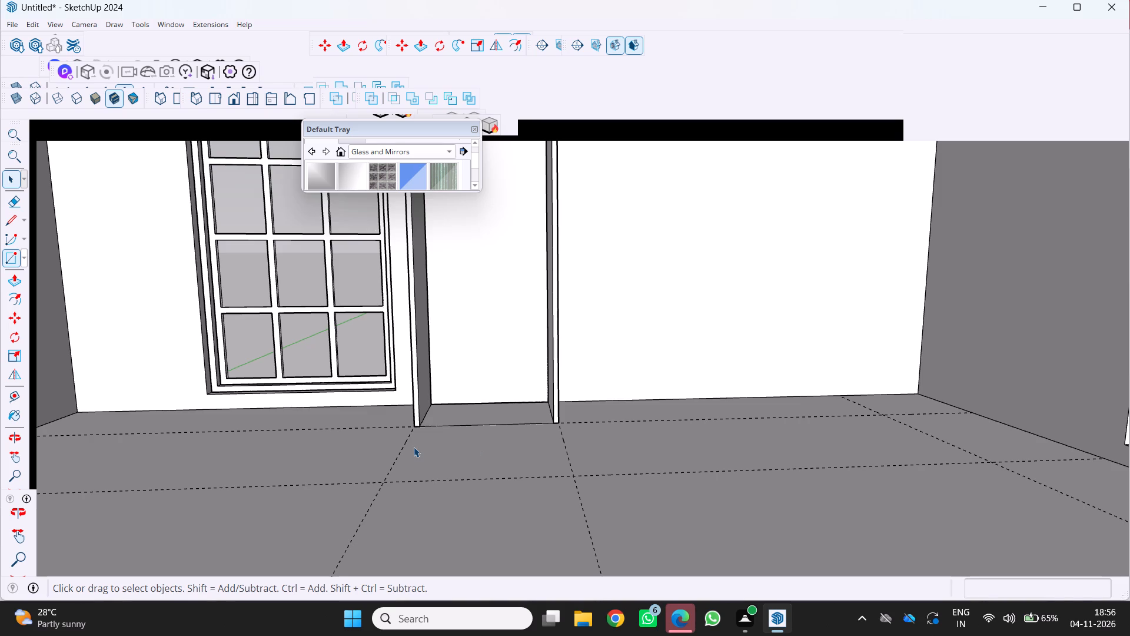
pyautogui.scroll(-8, 446, 448)
pyautogui.moveTo(487, 427); pyautogui.dragTo(471, 469, button='middle')
pyautogui.scroll(4, 458, 363)
pyautogui.scroll(-5, 544, 359)
pyautogui.moveTo(512, 346); pyautogui.dragTo(468, 338, button='middle')
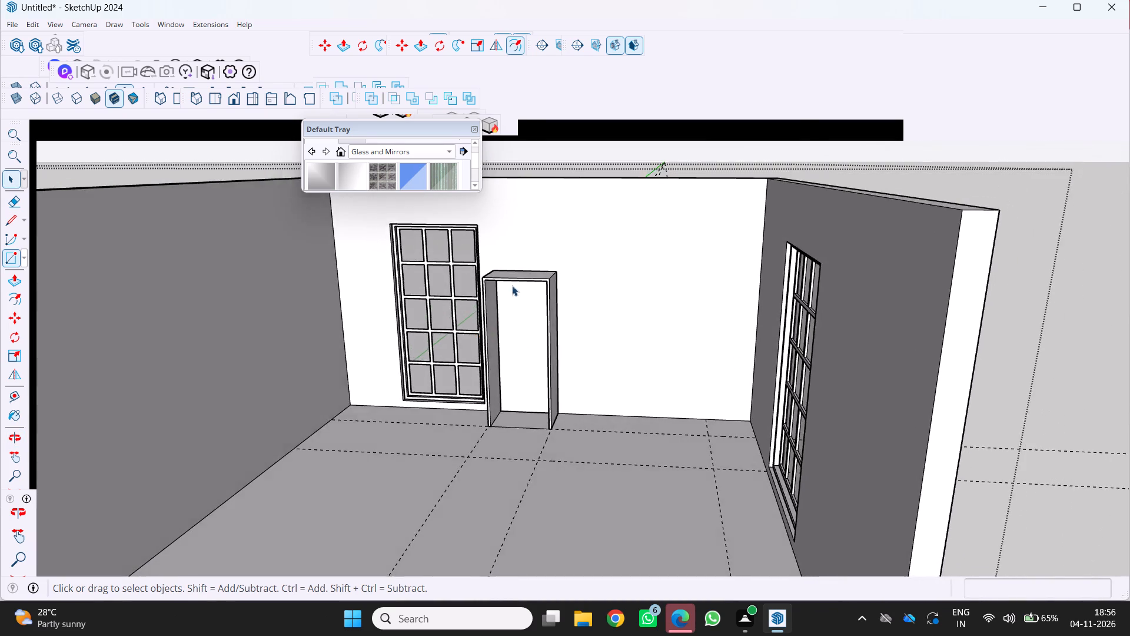
pyautogui.scroll(8, 532, 247)
pyautogui.moveTo(523, 249); pyautogui.dragTo(566, 279, button='middle')
pyautogui.middleClick(567, 280)
pyautogui.scroll(-9, 567, 280)
pyautogui.middleClick(567, 280)
pyautogui.scroll(1, 543, 330)
pyautogui.moveTo(529, 338); pyautogui.dragTo(487, 326, button='middle')
pyautogui.scroll(1, 490, 326)
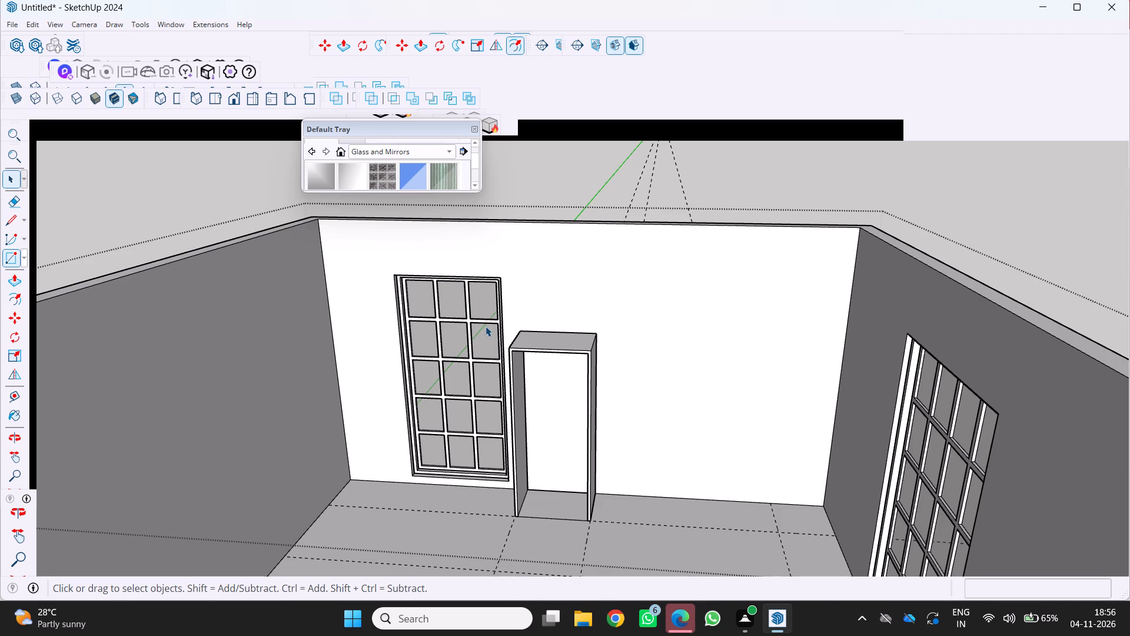
pyautogui.moveTo(523, 286); pyautogui.dragTo(543, 285, button='middle')
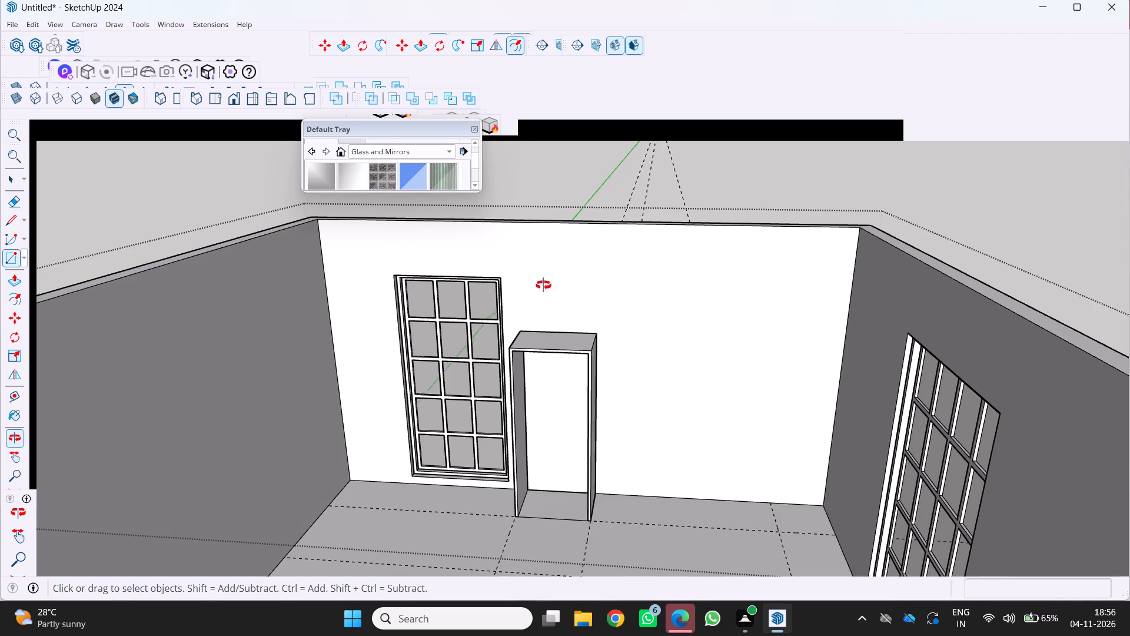
pyautogui.moveTo(543, 285); pyautogui.dragTo(572, 276, button='middle')
pyautogui.scroll(-5, 559, 273)
pyautogui.scroll(1, 575, 316)
pyautogui.moveTo(576, 317); pyautogui.dragTo(528, 322, button='middle')
pyautogui.middleClick(528, 322)
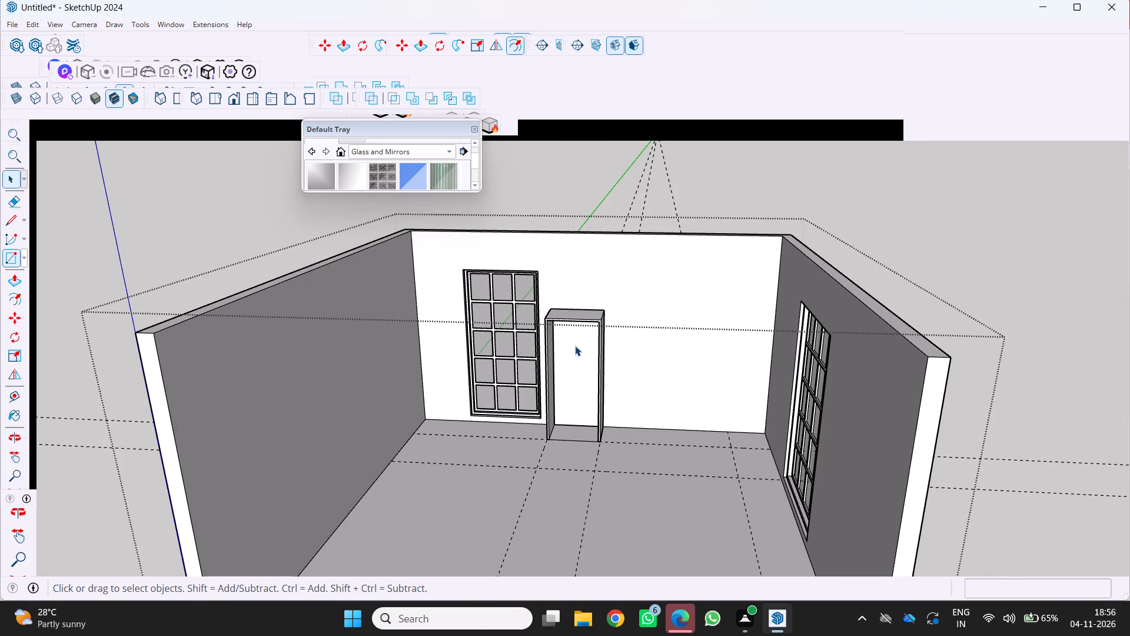
# Examine the cabinet beside the glazed back-wall opening, checking its top and its height against the wall.
pyautogui.scroll(-2, 545, 364)
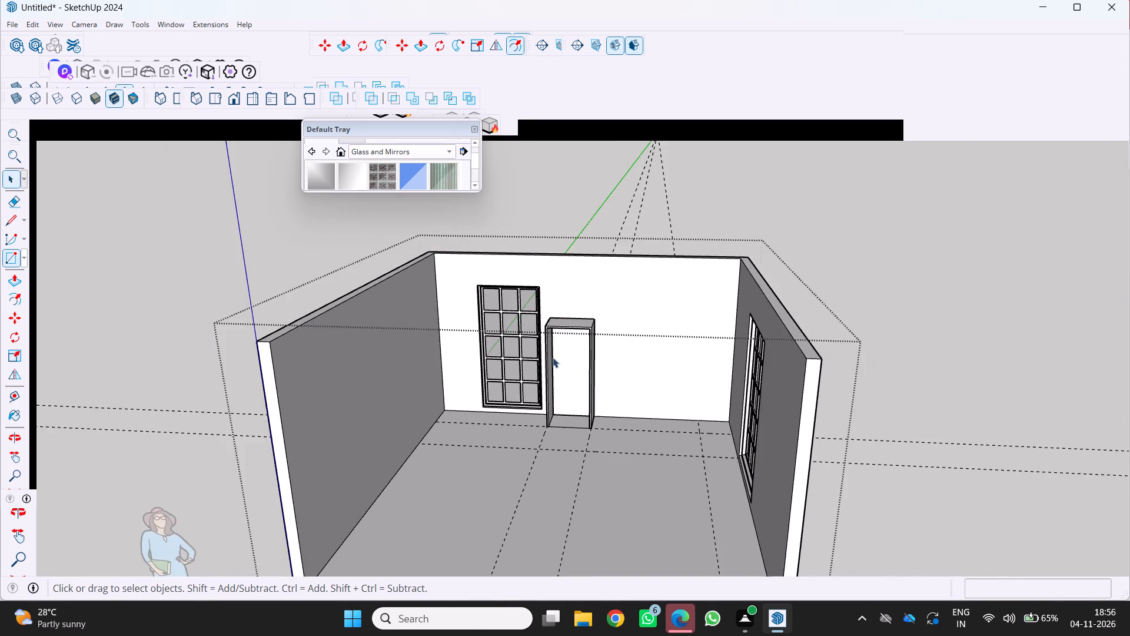
pyautogui.moveTo(553, 357); pyautogui.dragTo(493, 378, button='middle')
pyautogui.scroll(9, 627, 315)
pyautogui.moveTo(614, 307); pyautogui.dragTo(649, 293, button='middle')
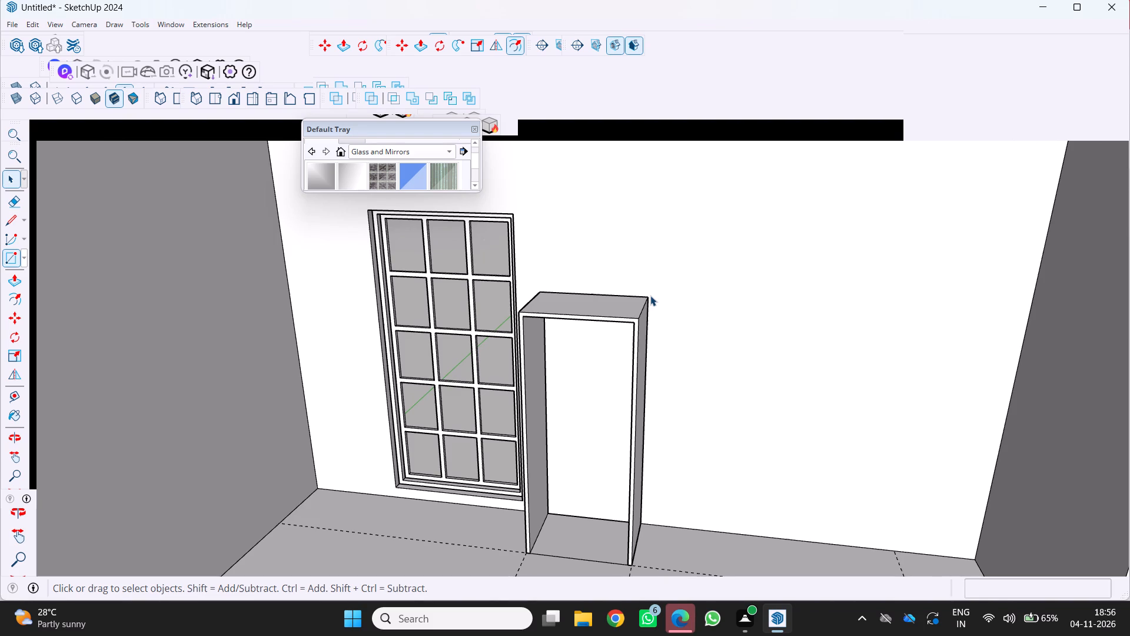
pyautogui.scroll(1, 620, 345)
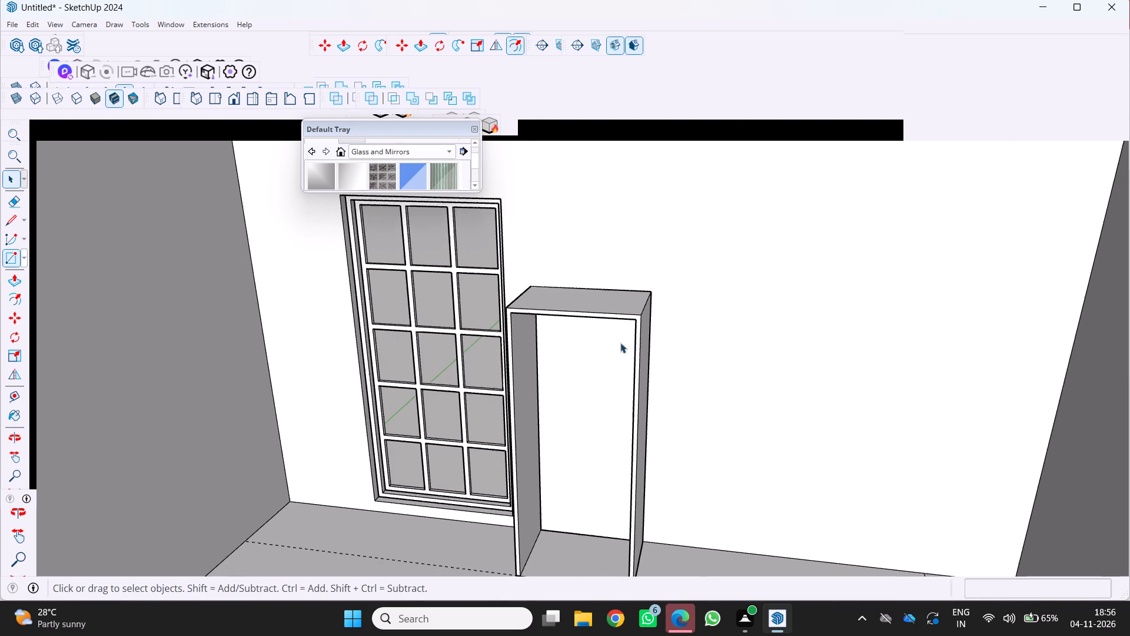
pyautogui.scroll(1, 628, 346)
pyautogui.moveTo(628, 346); pyautogui.dragTo(657, 343, button='middle')
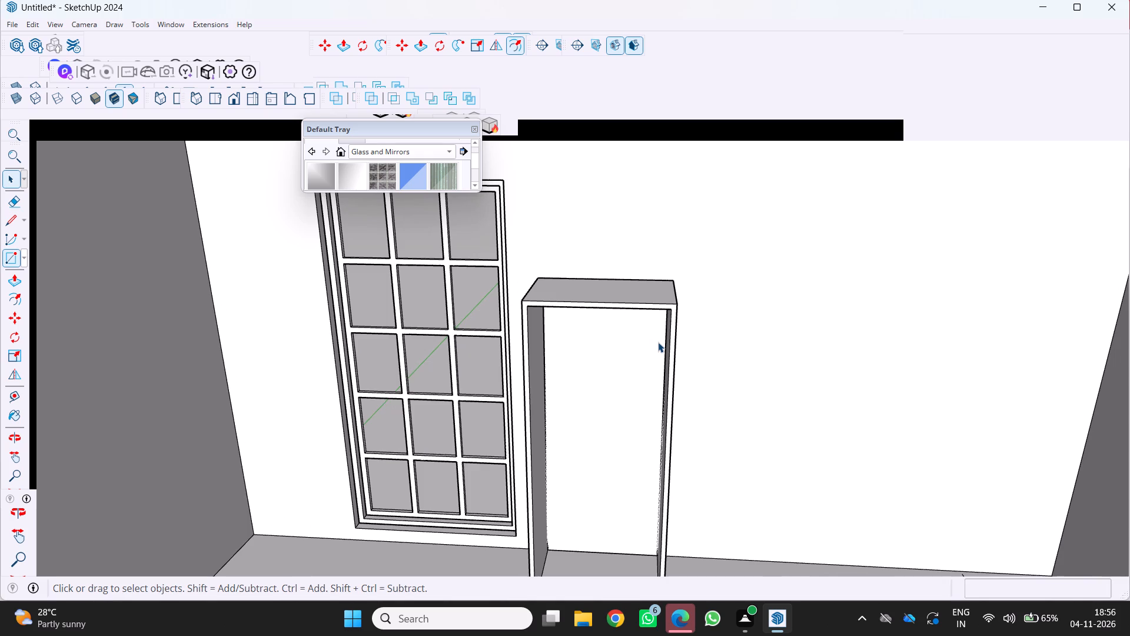
pyautogui.scroll(-3, 643, 396)
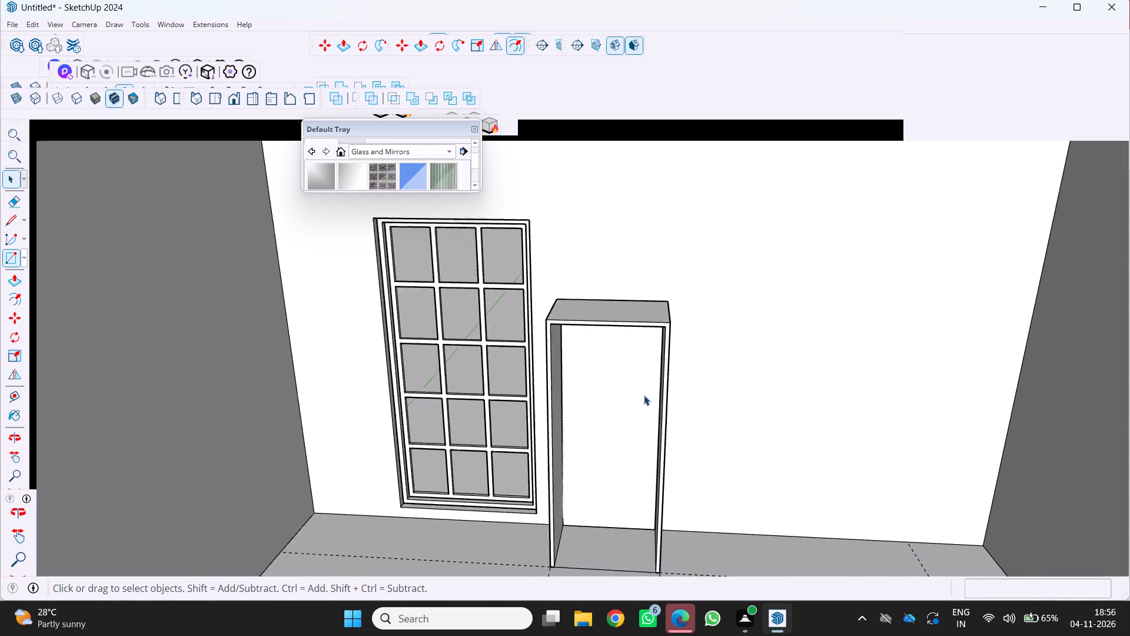
pyautogui.scroll(-2, 644, 395)
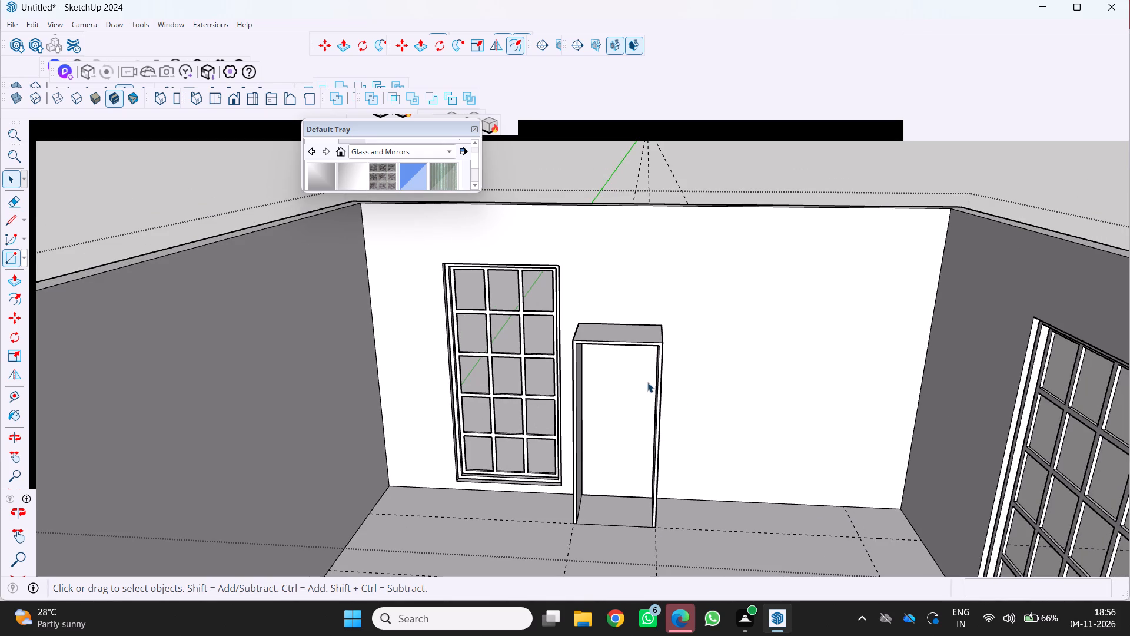
pyautogui.moveTo(739, 342); pyautogui.dragTo(705, 383, button='middle')
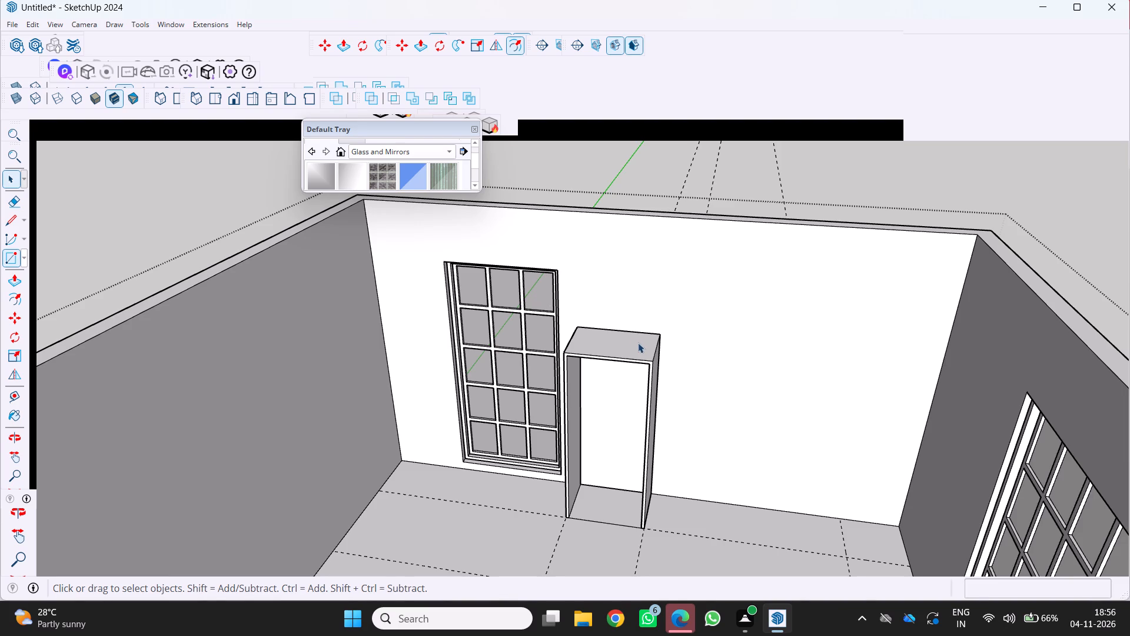
# Inside the cabinet group, make the cabinet's top face and its bounding edges a separate group.
pyautogui.doubleClick(631, 350)
pyautogui.click(630, 350)
pyautogui.doubleClick(630, 351)
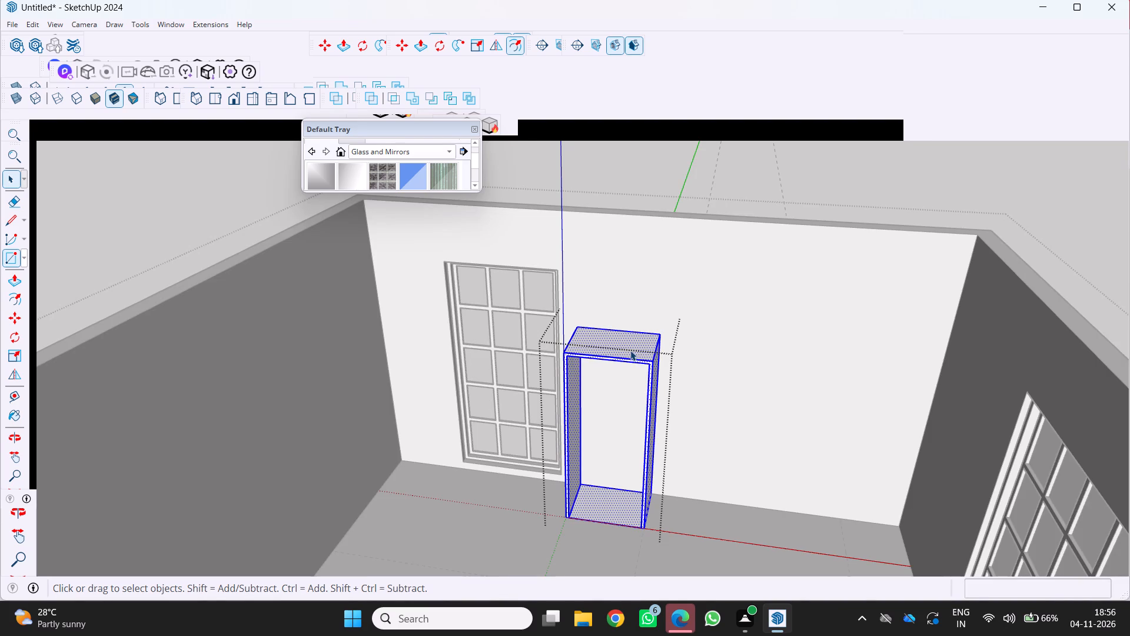
pyautogui.moveTo(624, 350); pyautogui.dragTo(619, 385, button='middle')
pyautogui.scroll(3, 611, 370)
pyautogui.doubleClick(614, 365)
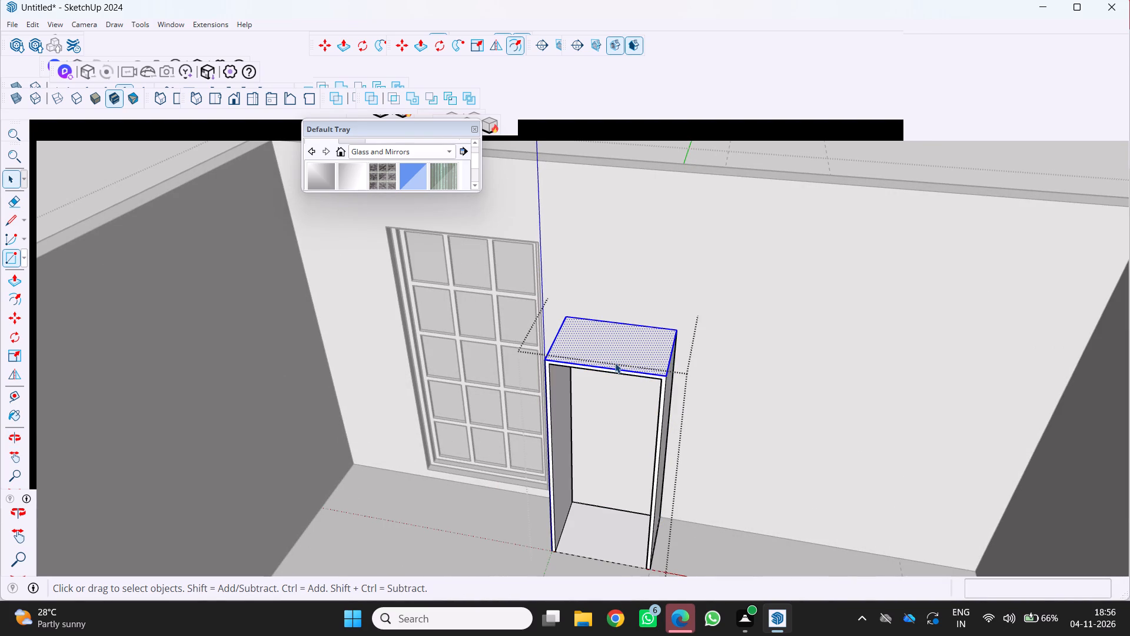
pyautogui.rightClick(615, 363)
pyautogui.click(638, 474)
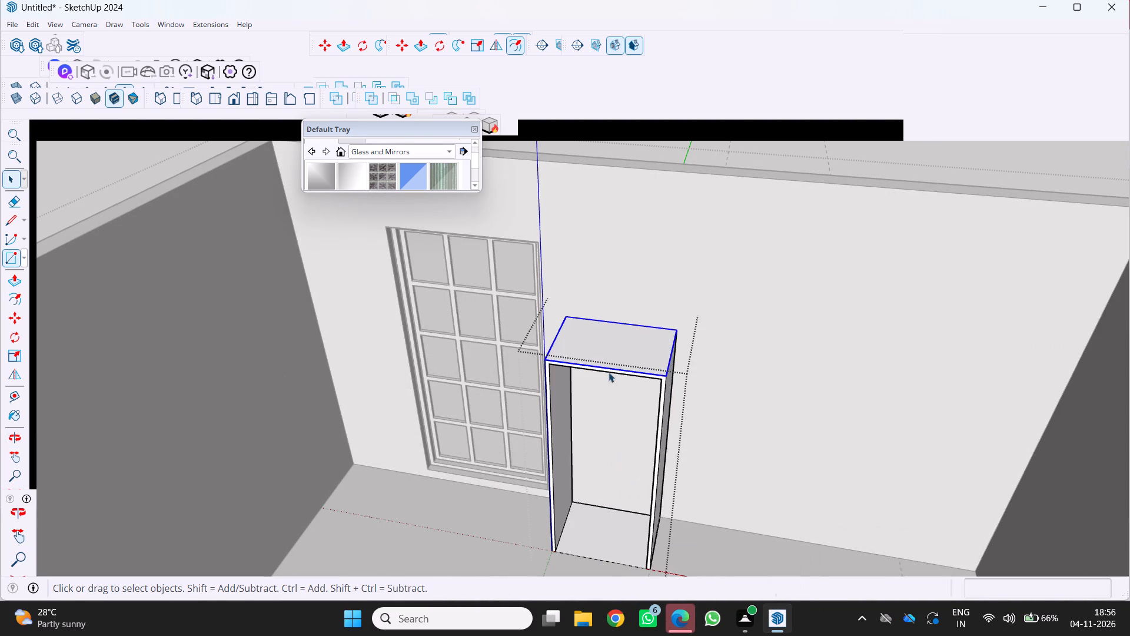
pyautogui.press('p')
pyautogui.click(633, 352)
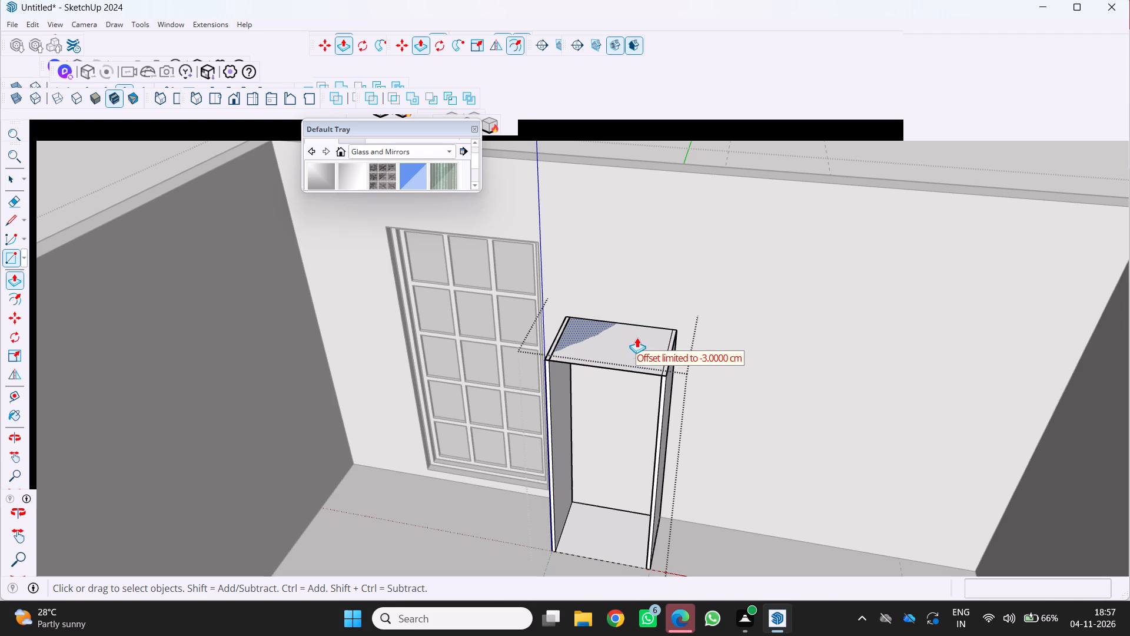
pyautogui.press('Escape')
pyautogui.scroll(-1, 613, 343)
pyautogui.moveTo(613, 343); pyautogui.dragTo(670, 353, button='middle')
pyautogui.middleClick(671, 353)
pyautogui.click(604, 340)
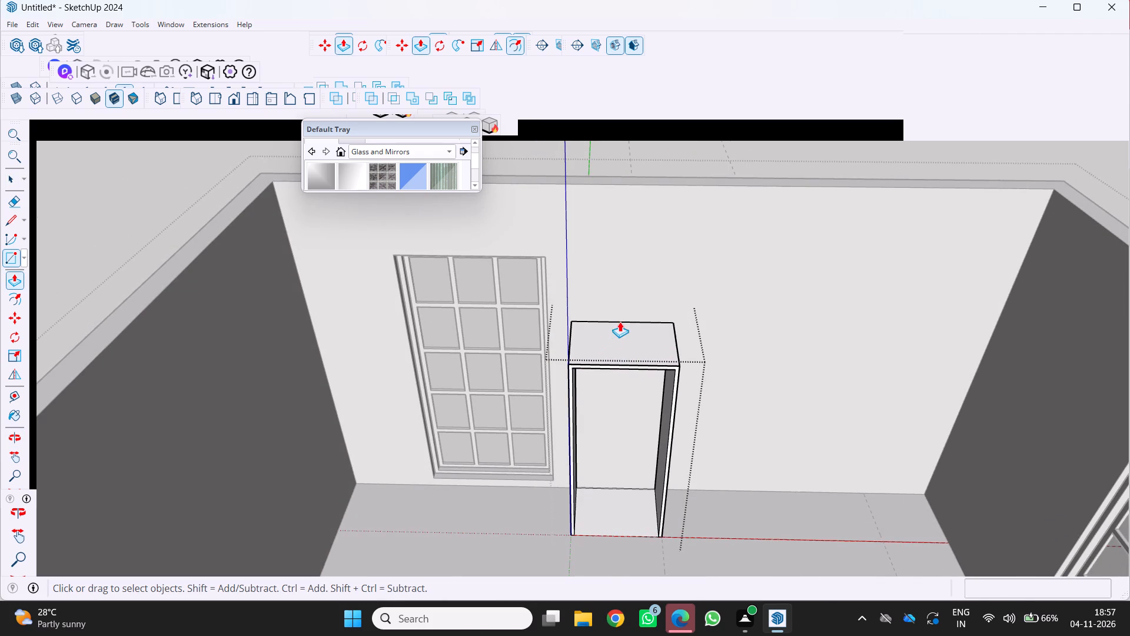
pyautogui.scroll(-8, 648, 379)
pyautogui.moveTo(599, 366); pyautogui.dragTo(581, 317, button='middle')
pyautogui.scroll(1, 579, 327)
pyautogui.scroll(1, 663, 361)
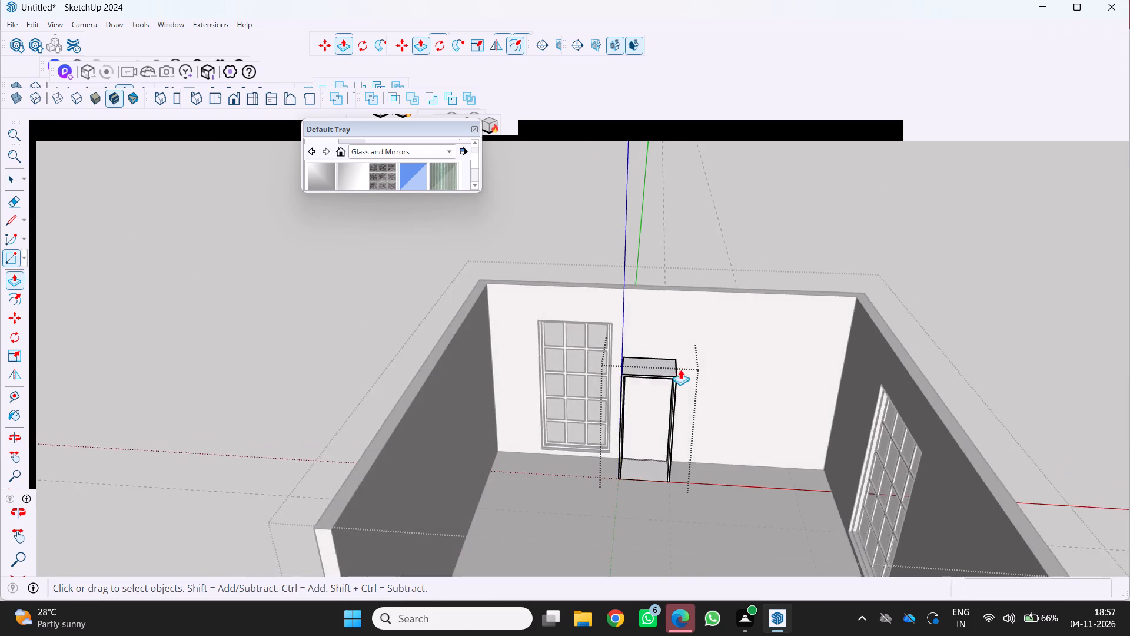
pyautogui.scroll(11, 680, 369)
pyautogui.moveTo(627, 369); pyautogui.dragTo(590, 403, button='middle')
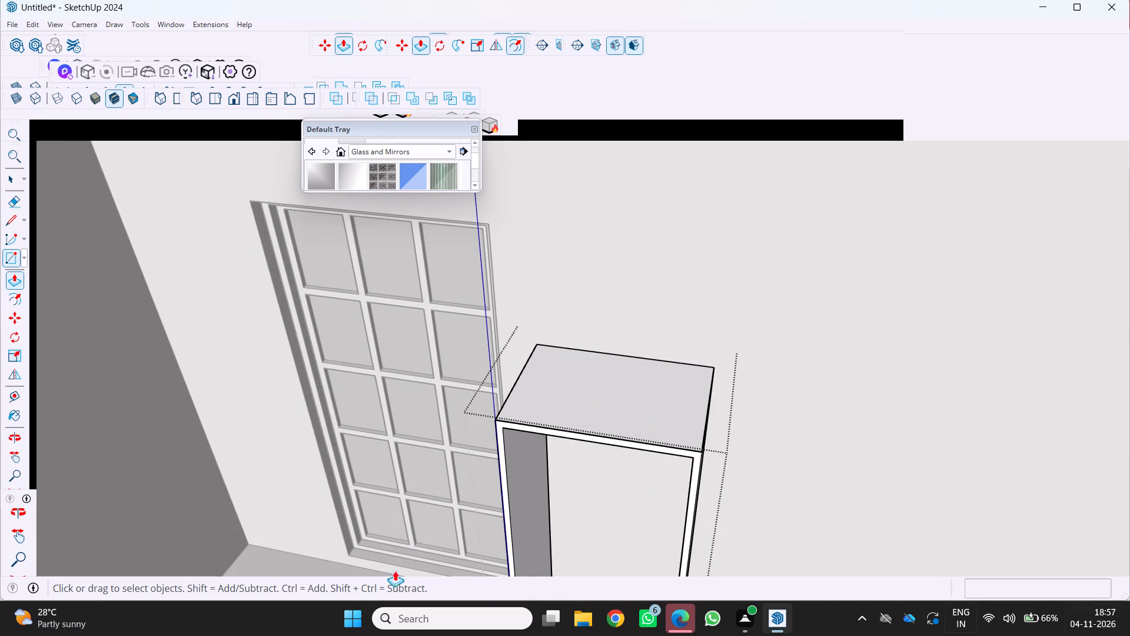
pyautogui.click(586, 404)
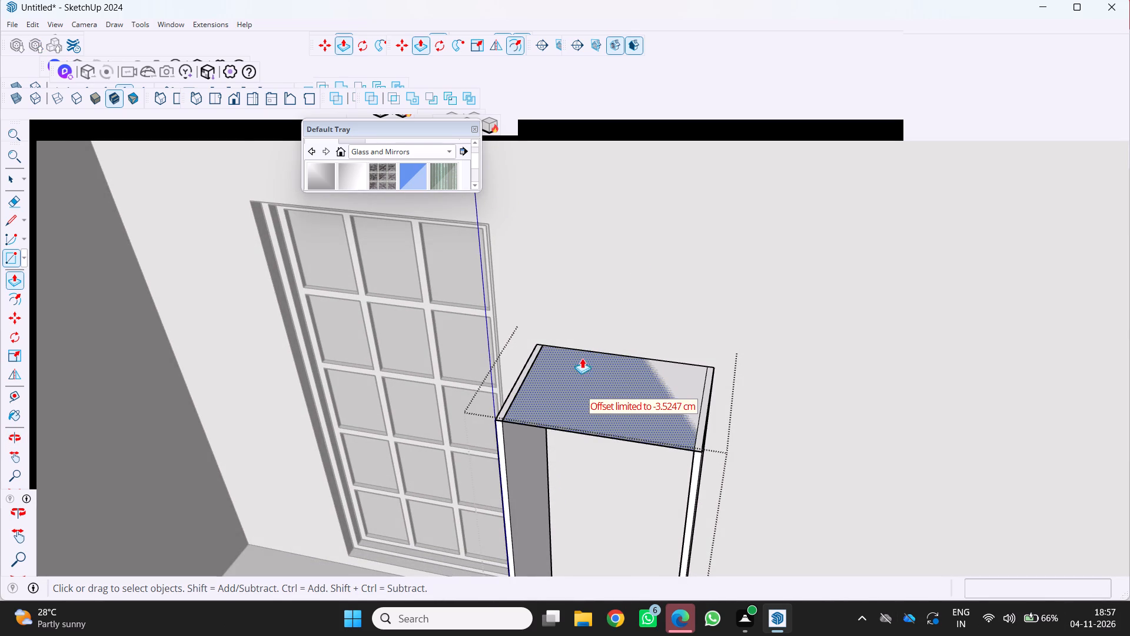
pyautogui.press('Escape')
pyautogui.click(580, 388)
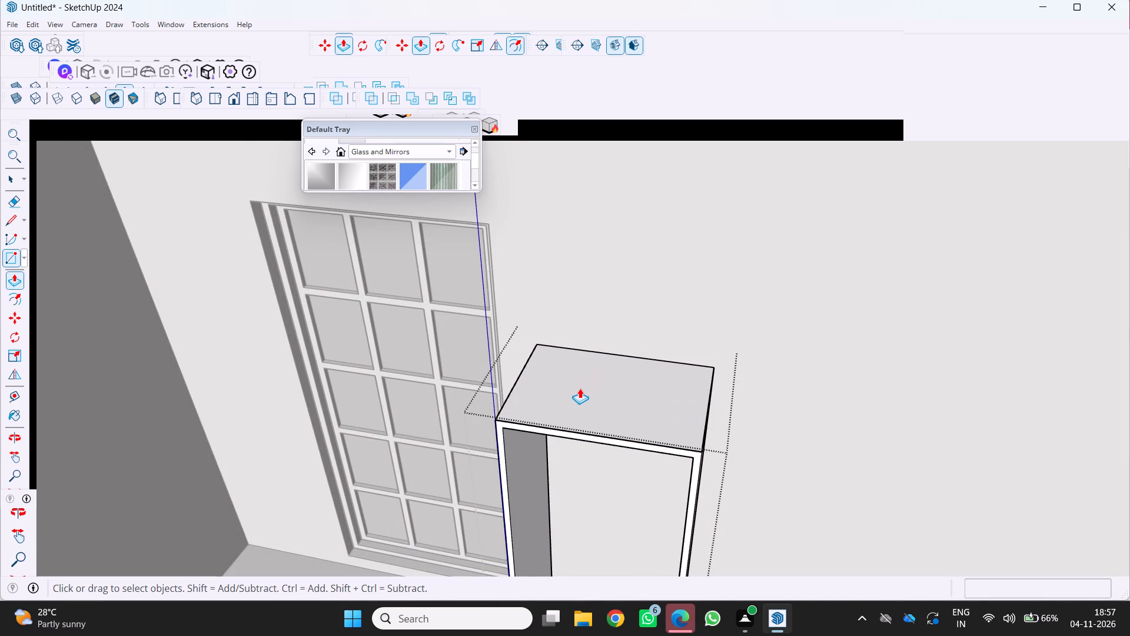
# Open the newly grouped top face of the cabinet for editing and select the face.
pyautogui.press('space')
pyautogui.press('space')
pyautogui.click(579, 395)
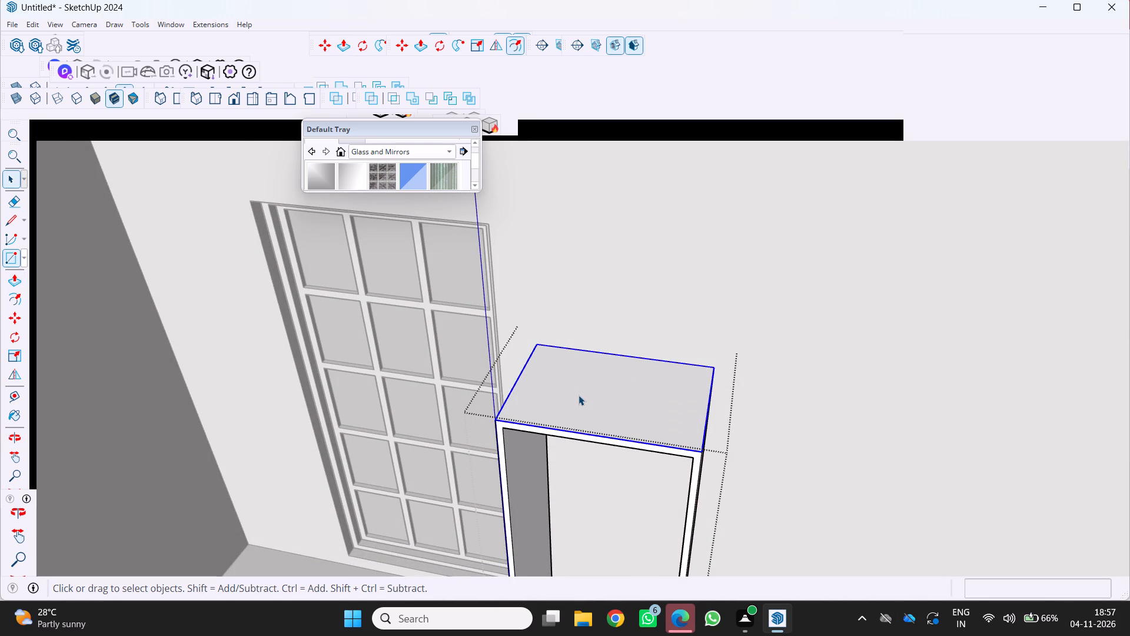
pyautogui.doubleClick(579, 395)
pyautogui.click(579, 395)
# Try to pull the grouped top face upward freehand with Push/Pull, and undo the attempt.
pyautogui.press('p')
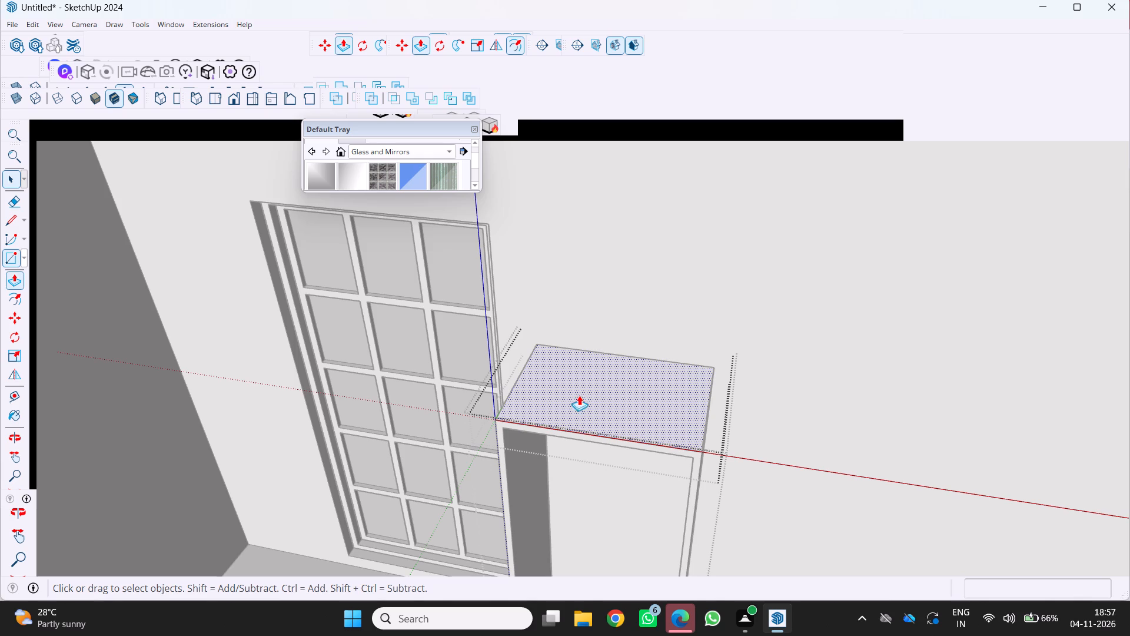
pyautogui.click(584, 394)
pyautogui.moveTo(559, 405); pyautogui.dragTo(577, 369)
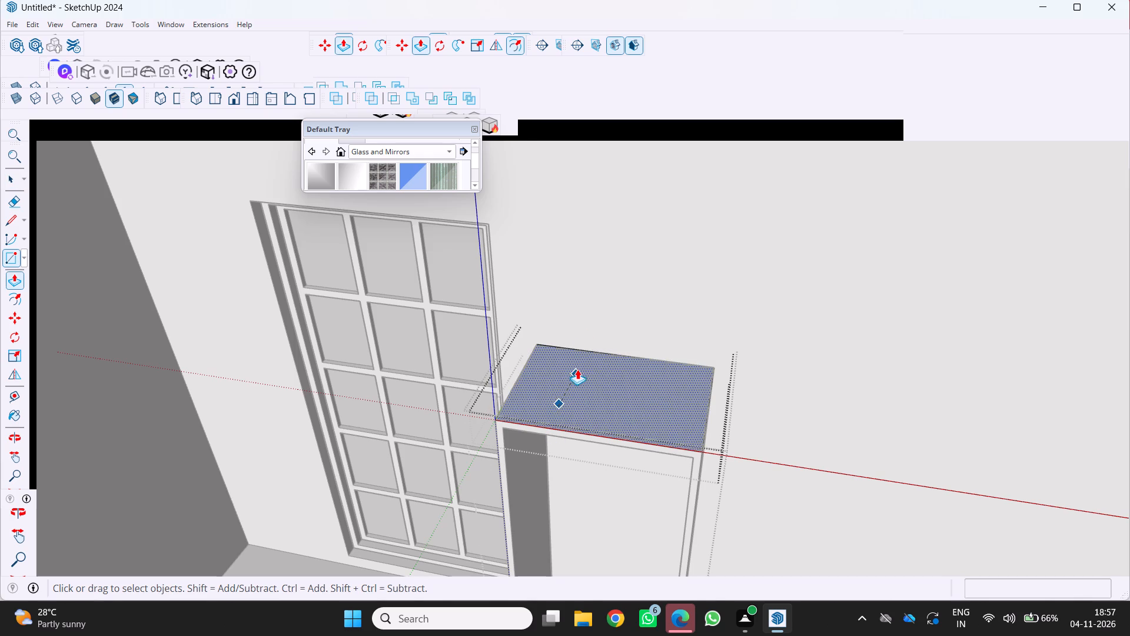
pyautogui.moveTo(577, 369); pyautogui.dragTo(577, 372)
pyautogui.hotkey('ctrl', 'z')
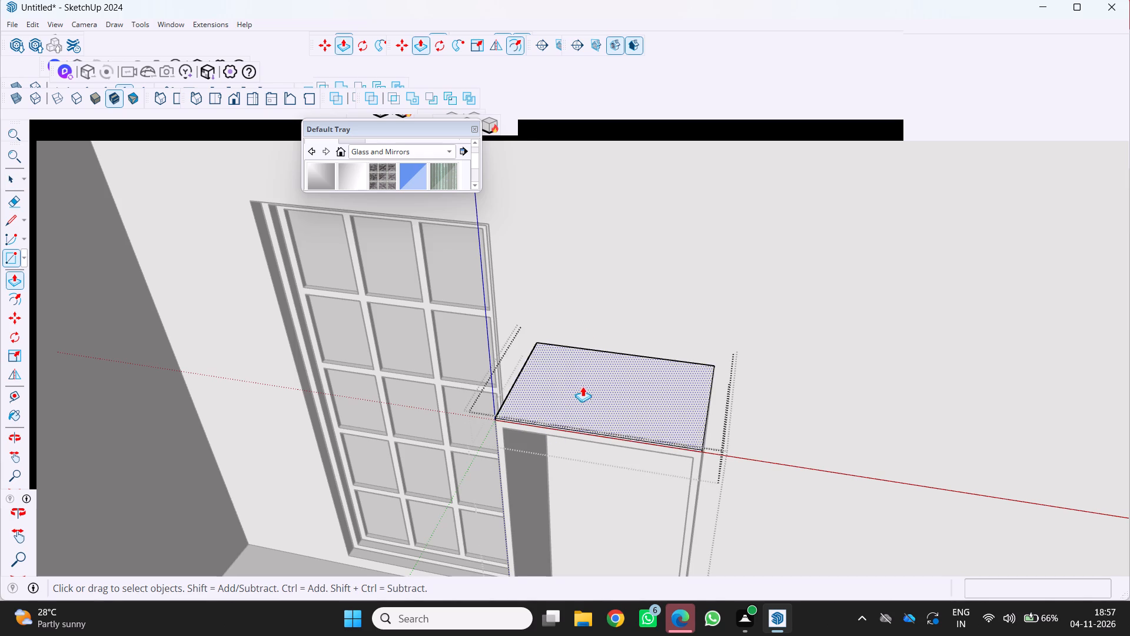
# Pull the grouped top face upward with Push/Pull to form a solid upper box on top of the cabinet.
pyautogui.scroll(3, 581, 379)
pyautogui.moveTo(581, 379); pyautogui.dragTo(613, 306, button='middle')
pyautogui.scroll(-3, 609, 307)
pyautogui.scroll(3, 584, 259)
pyautogui.moveTo(561, 257); pyautogui.dragTo(501, 289, button='middle')
pyautogui.scroll(1, 706, 186)
pyautogui.click(695, 234)
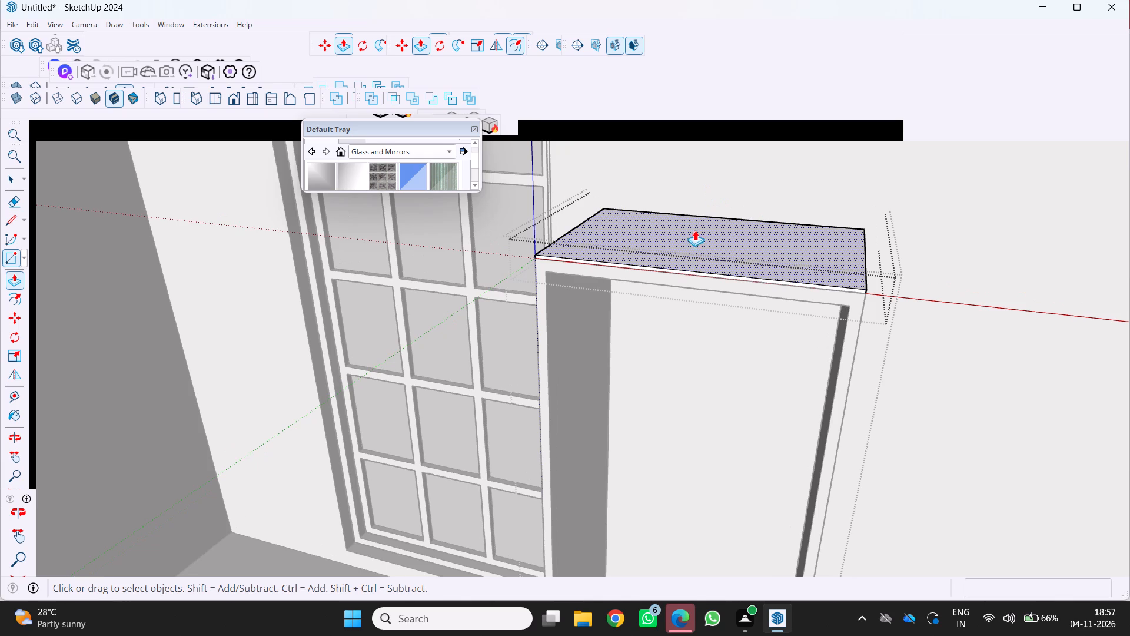
pyautogui.scroll(-5, 694, 213)
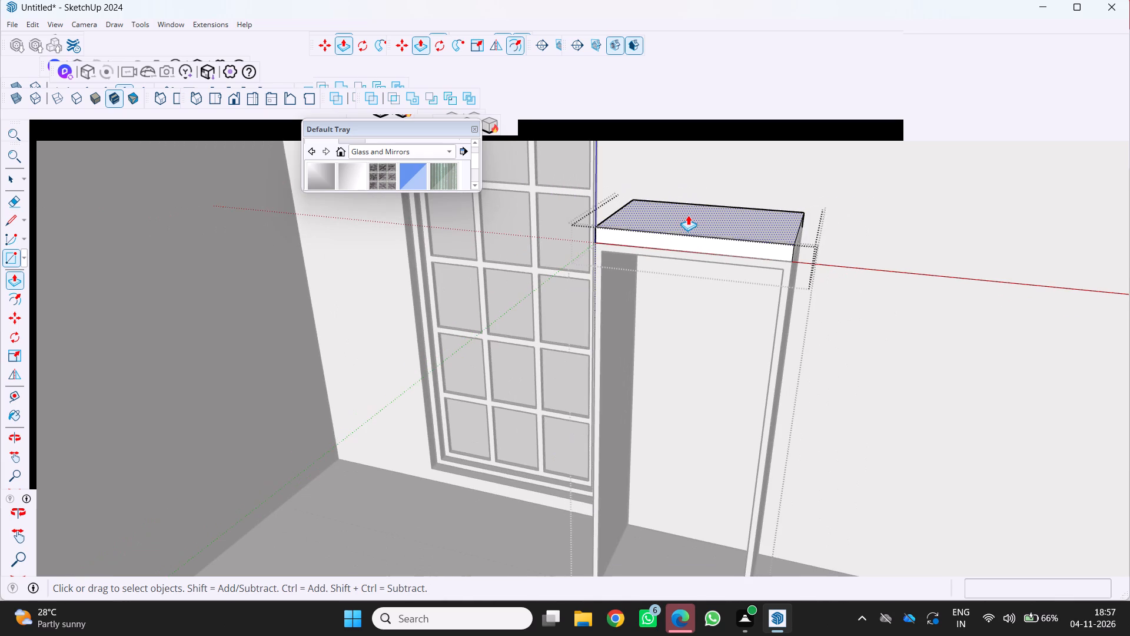
pyautogui.scroll(-6, 659, 223)
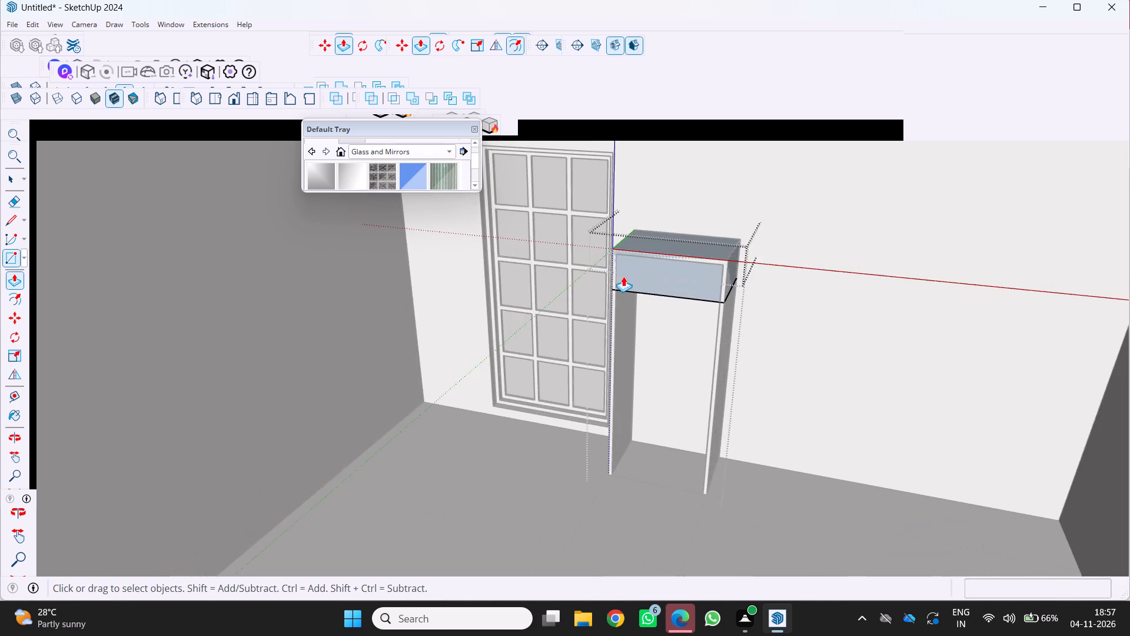
pyautogui.scroll(-4, 614, 276)
pyautogui.scroll(-8, 677, 210)
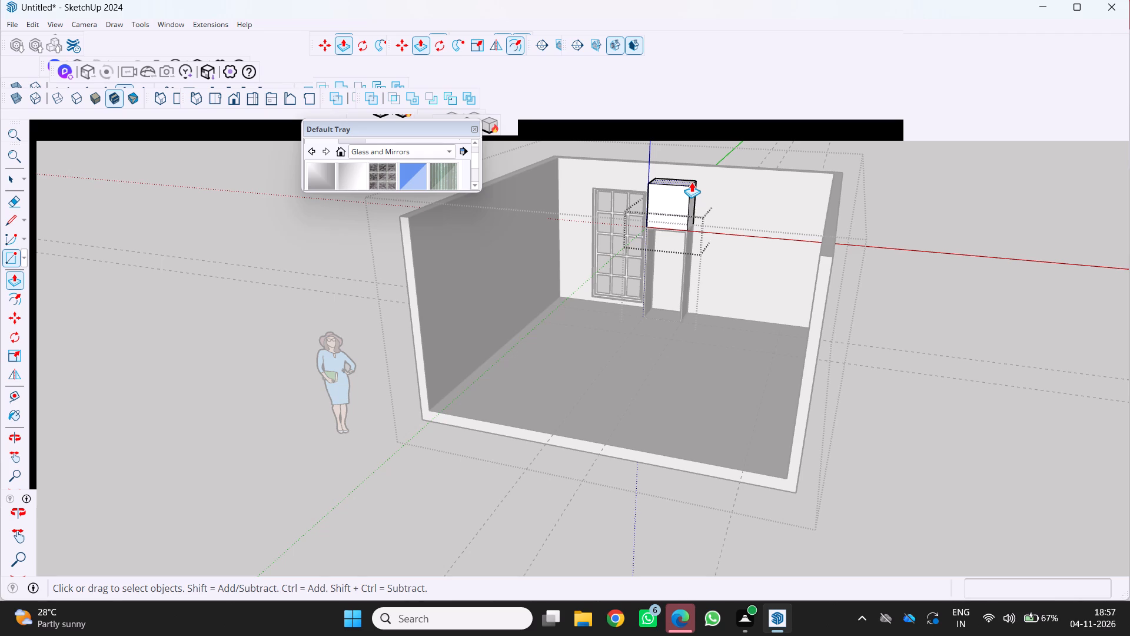
pyautogui.click(691, 192)
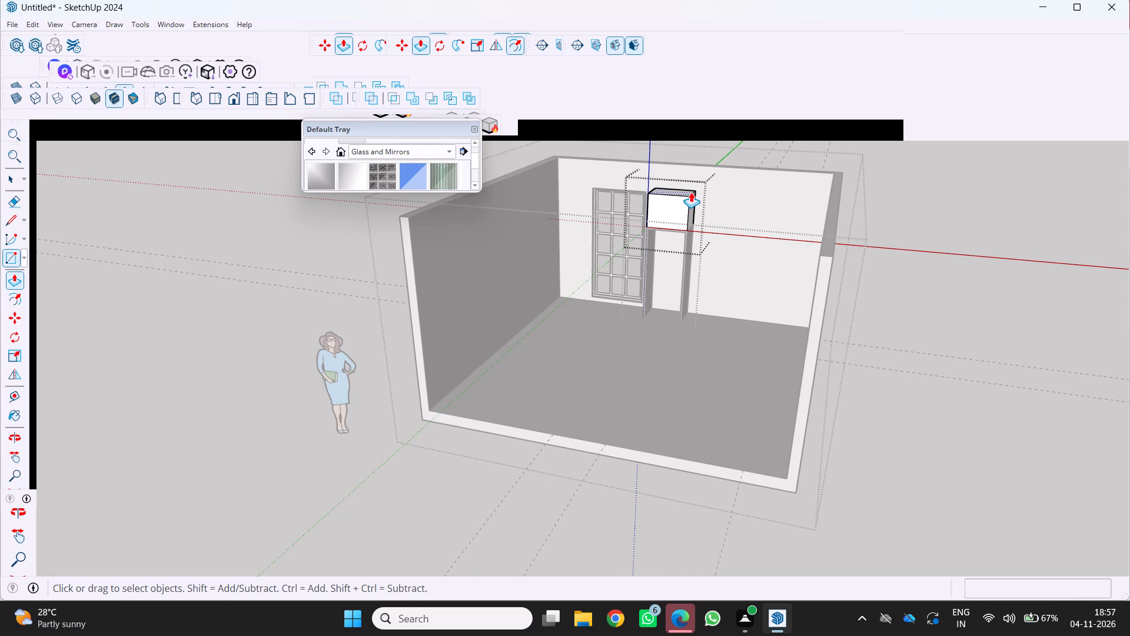
# Finish editing the upper box group and return to the cabinet group.
pyautogui.scroll(2, 699, 173)
pyautogui.moveTo(707, 167); pyautogui.dragTo(767, 198, button='middle')
pyautogui.scroll(-4, 767, 201)
pyautogui.press('space')
pyautogui.click(661, 293)
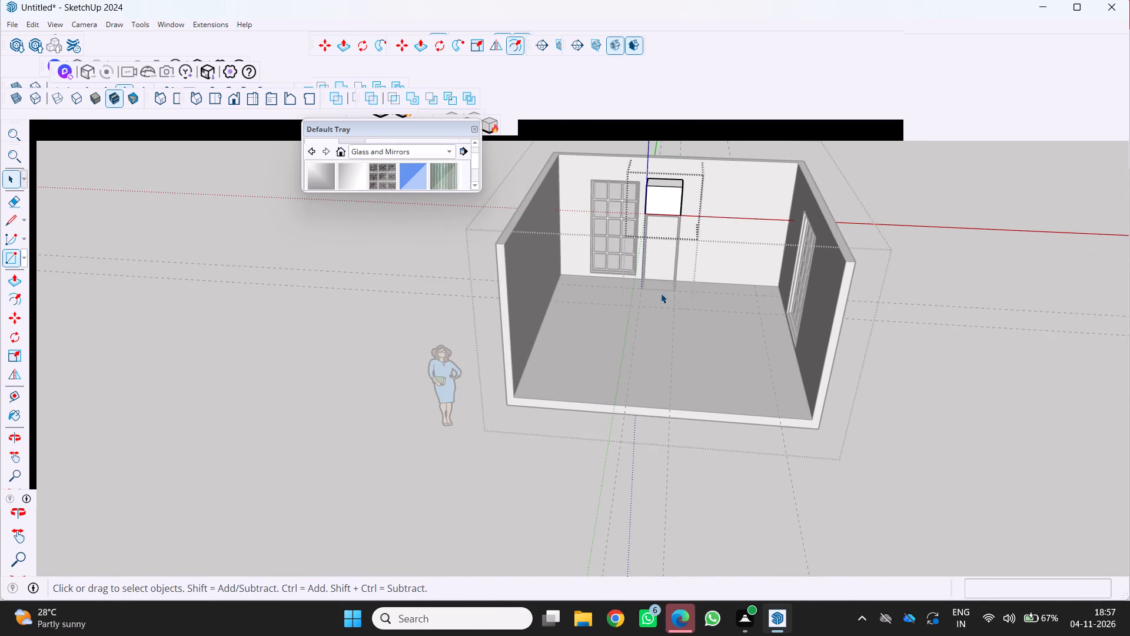
# Place a horizontal guide on the back wall 30 cm below its top edge, above the cabinet's upper box.
pyautogui.moveTo(656, 282); pyautogui.dragTo(768, 240, button='middle')
pyautogui.scroll(1, 656, 282)
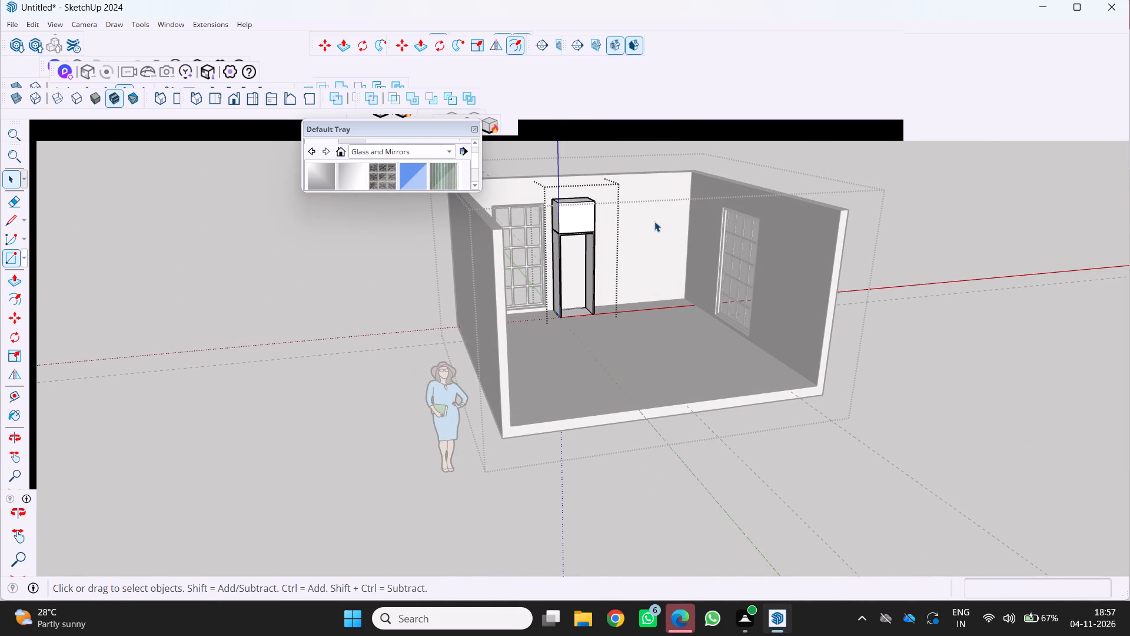
pyautogui.keyDown('shift'); pyautogui.moveTo(654, 221); pyautogui.dragTo(559, 412, button='middle'); pyautogui.keyUp('shift')
pyautogui.keyDown('shift'); pyautogui.middleClick(559, 412); pyautogui.keyUp('shift')
pyautogui.scroll(-4, 551, 408)
pyautogui.scroll(3, 531, 400)
pyautogui.moveTo(504, 385); pyautogui.dragTo(463, 347, button='middle')
pyautogui.scroll(6, 529, 433)
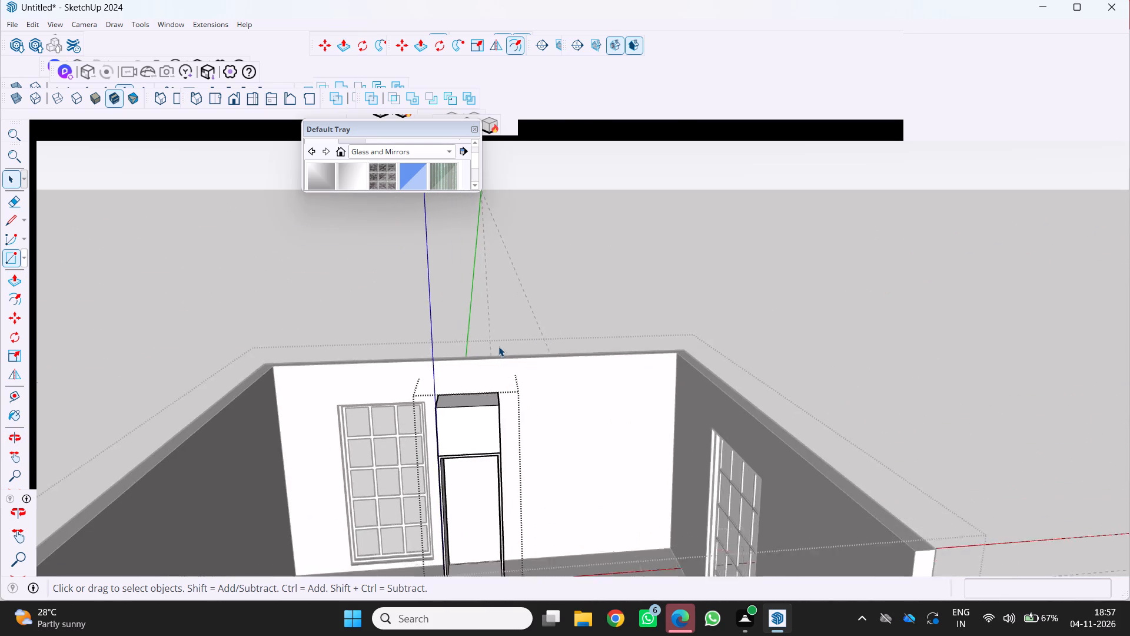
pyautogui.scroll(5, 498, 346)
pyautogui.press('t')
pyautogui.scroll(4, 506, 364)
pyautogui.click(501, 354)
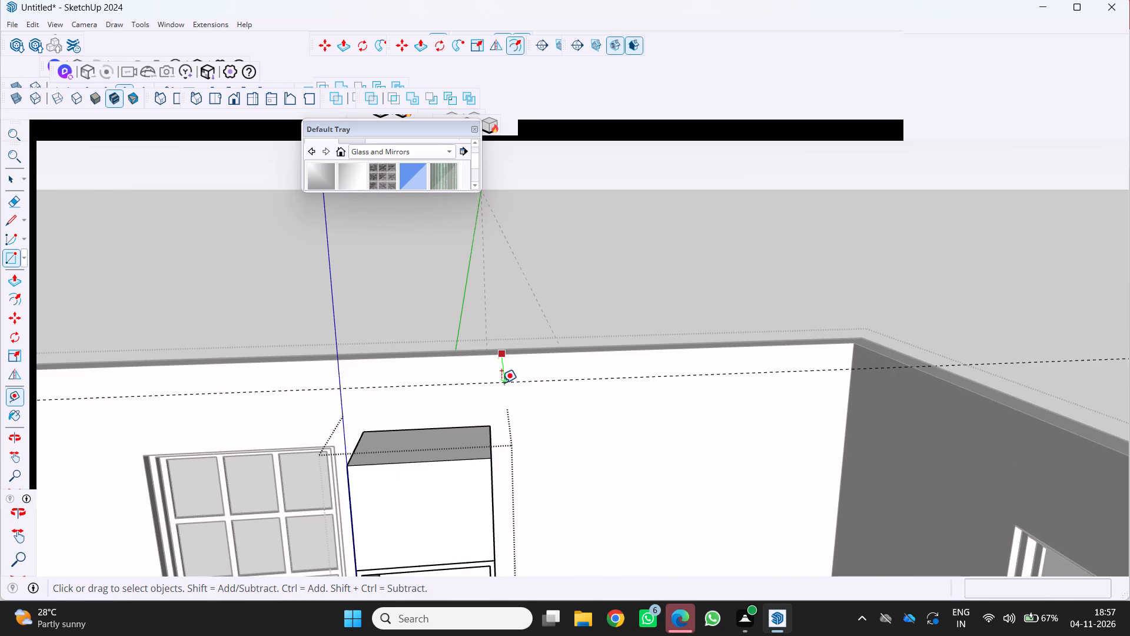
pyautogui.scroll(6, 501, 383)
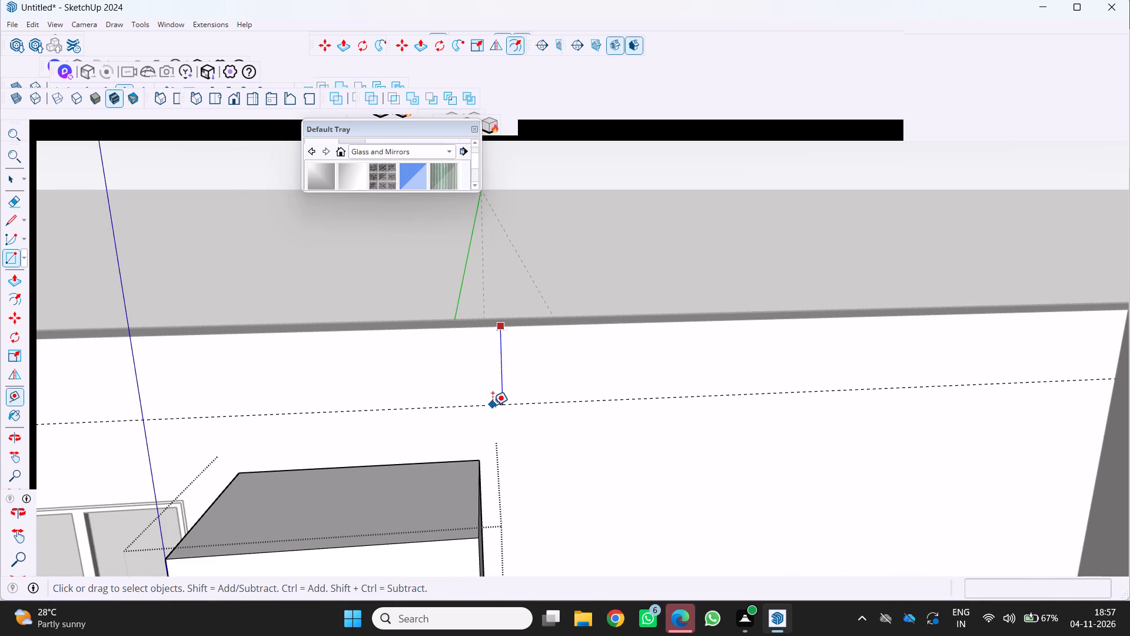
pyautogui.write('30')
pyautogui.press('Return')
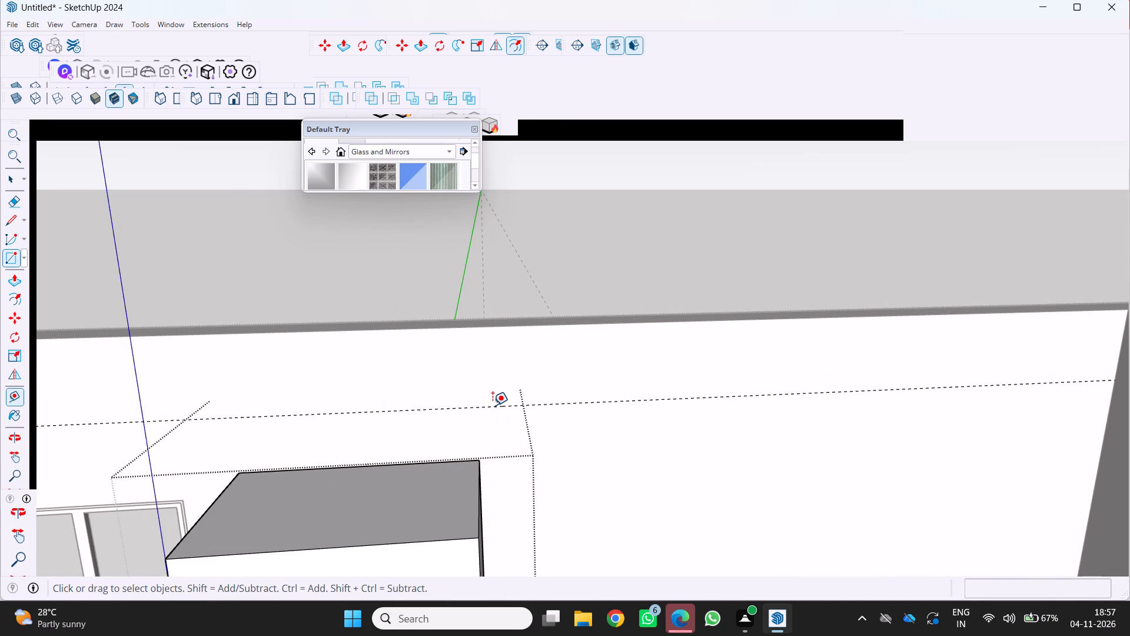
# Open the upper box group and pull its top face up with Push/Pull to the horizontal guide on the back wall.
pyautogui.scroll(-4, 493, 408)
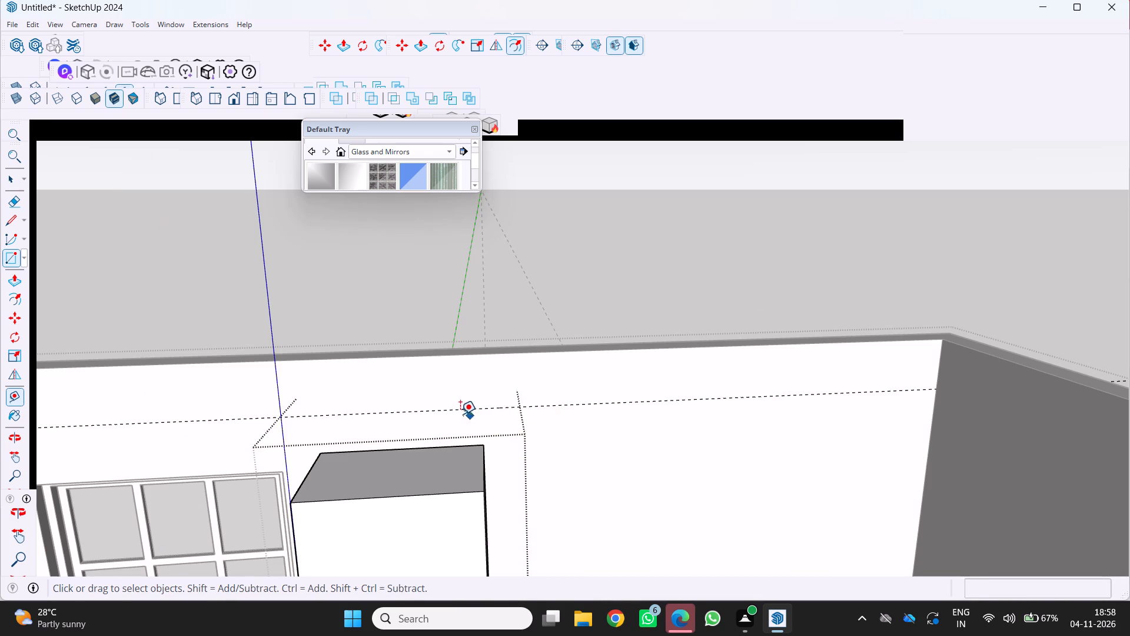
pyautogui.scroll(-5, 419, 421)
pyautogui.moveTo(395, 427); pyautogui.dragTo(340, 409, button='middle')
pyautogui.scroll(5, 373, 417)
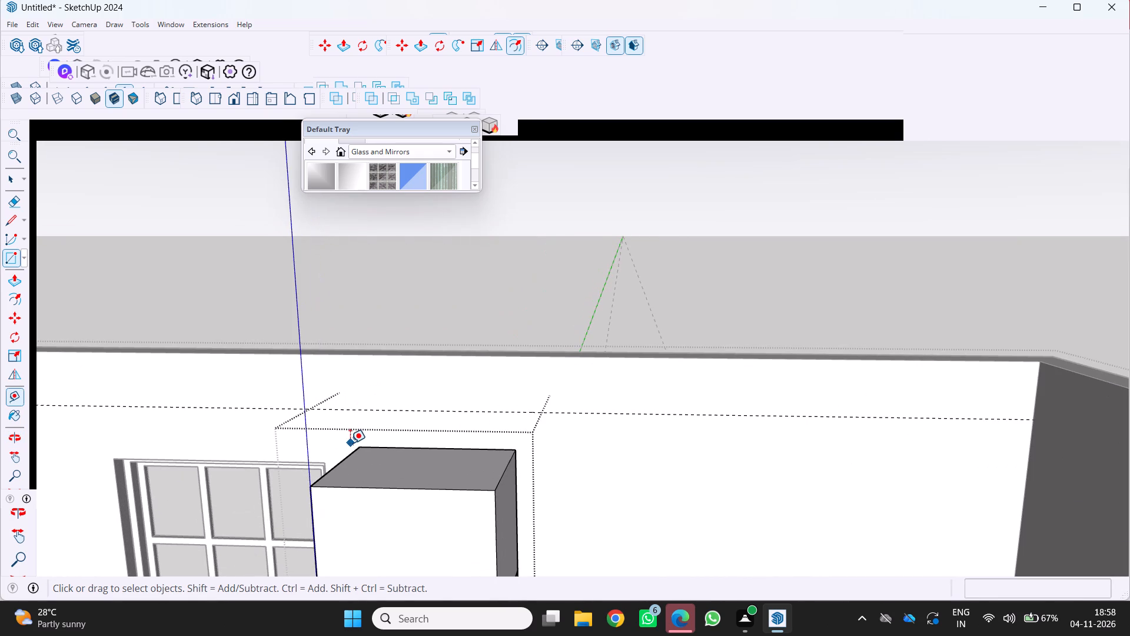
pyautogui.press('p')
pyautogui.press('space')
pyautogui.click(407, 481)
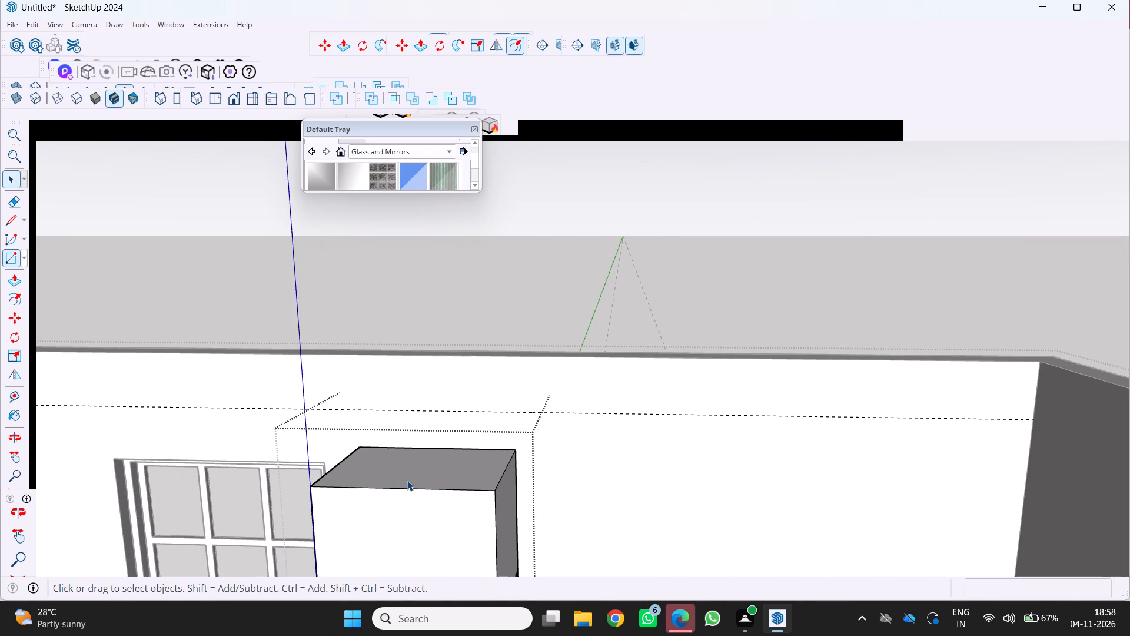
pyautogui.click(407, 481)
pyautogui.click(408, 483)
pyautogui.click(411, 480)
pyautogui.click(410, 474)
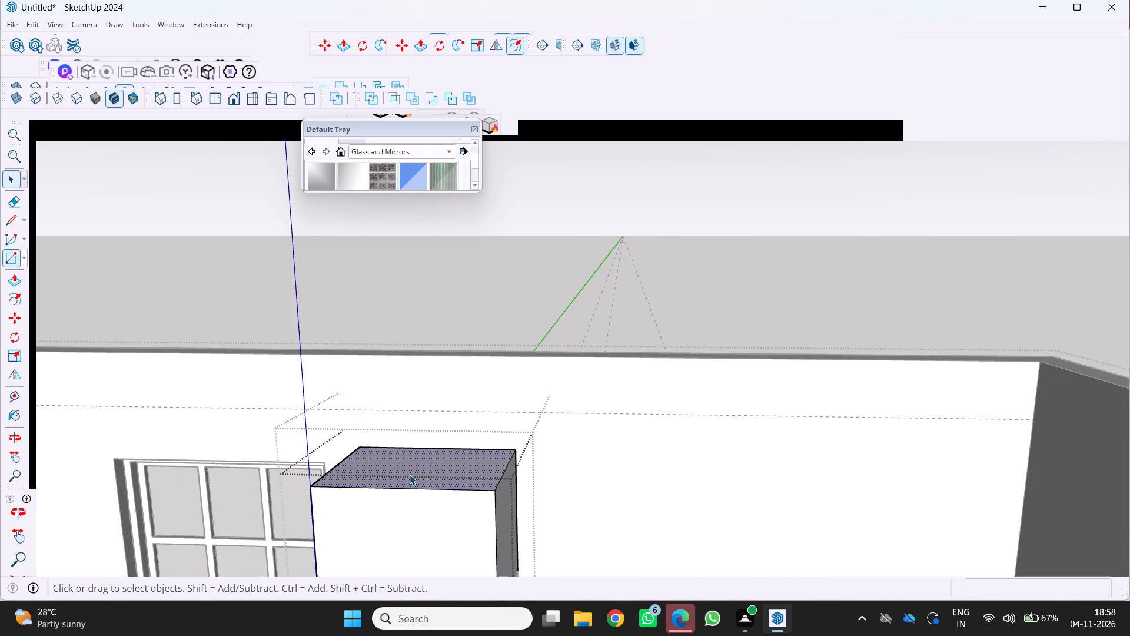
pyautogui.press('p')
pyautogui.click(412, 469)
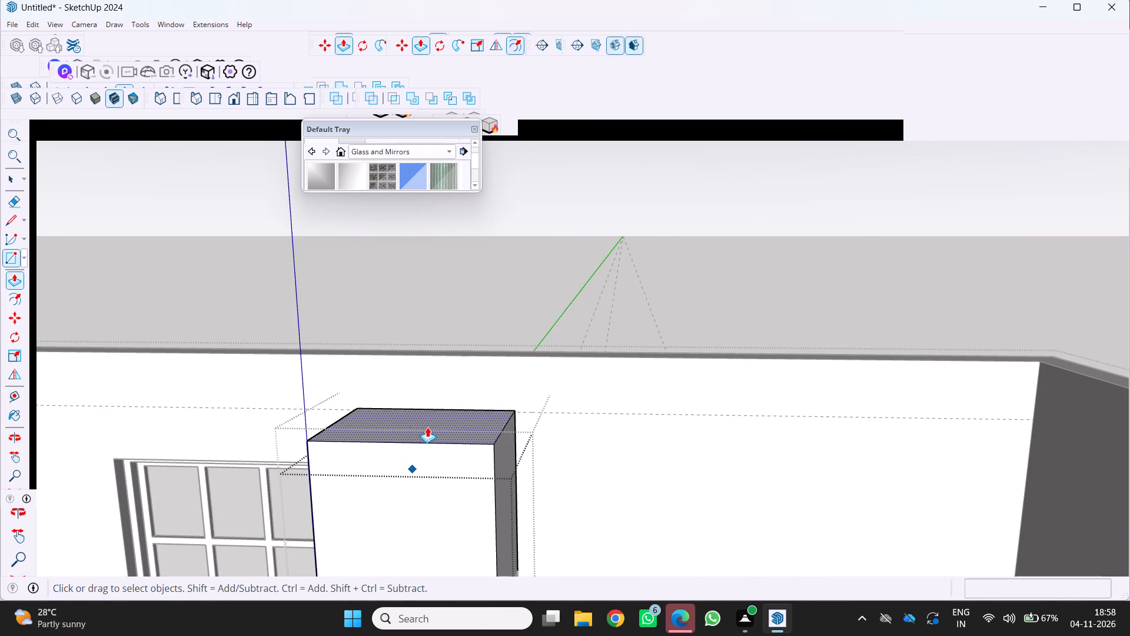
pyautogui.scroll(4, 431, 426)
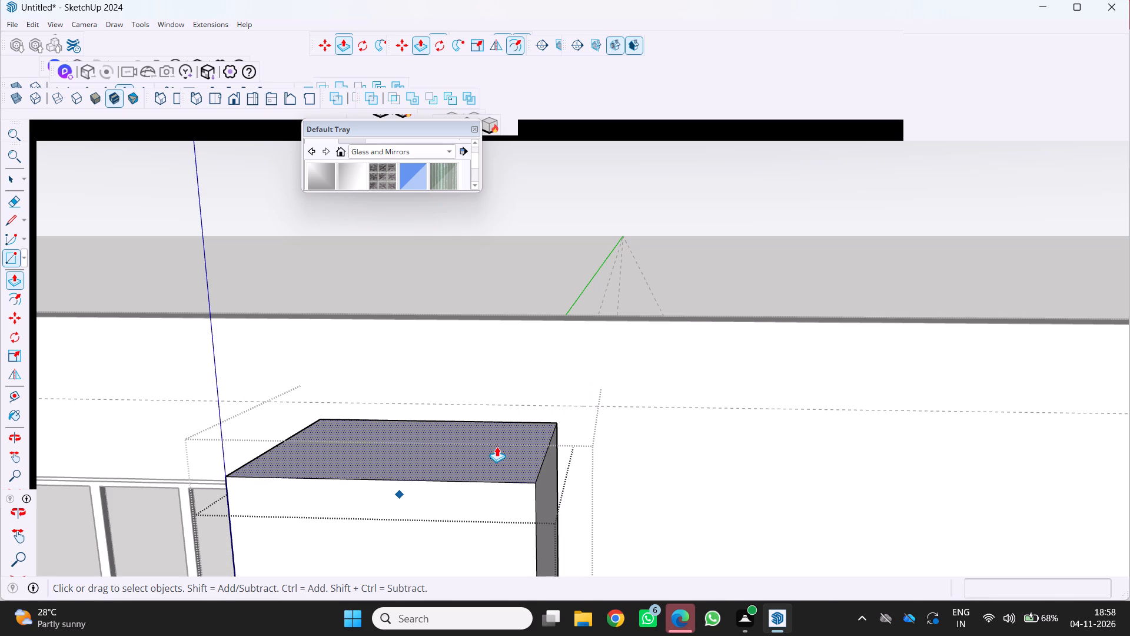
pyautogui.scroll(2, 559, 428)
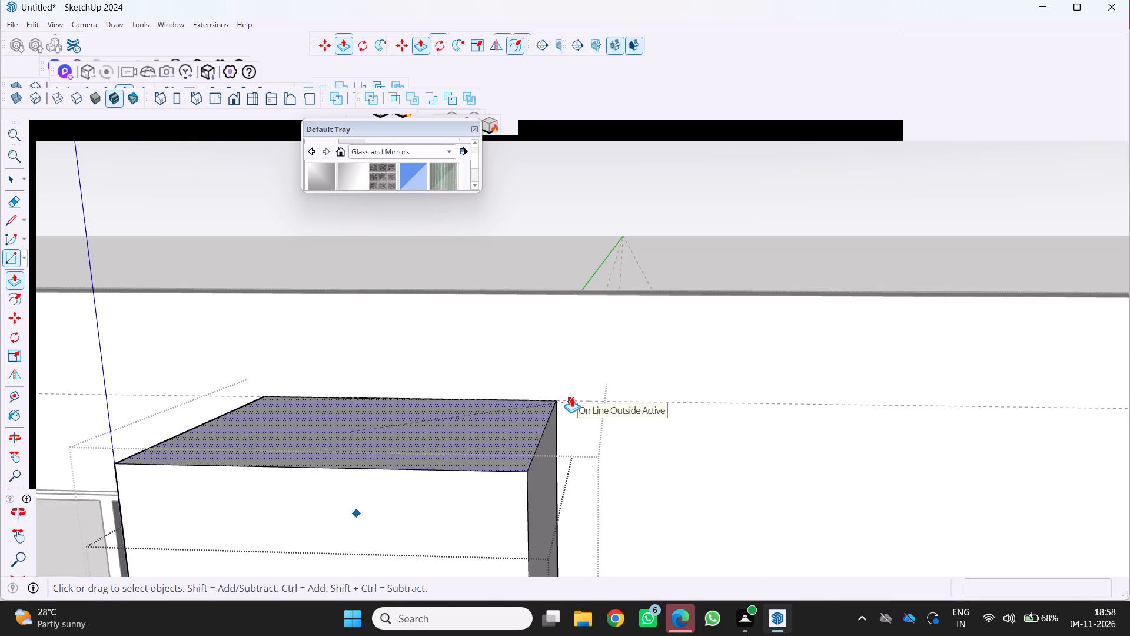
pyautogui.click(571, 397)
# Examine the raised upper box against the guide, cabinet and back wall, from close up and from outside the room.
pyautogui.scroll(-8, 570, 412)
pyautogui.moveTo(529, 470); pyautogui.dragTo(540, 413, button='middle')
pyautogui.middleClick(540, 413)
pyautogui.scroll(-5, 540, 413)
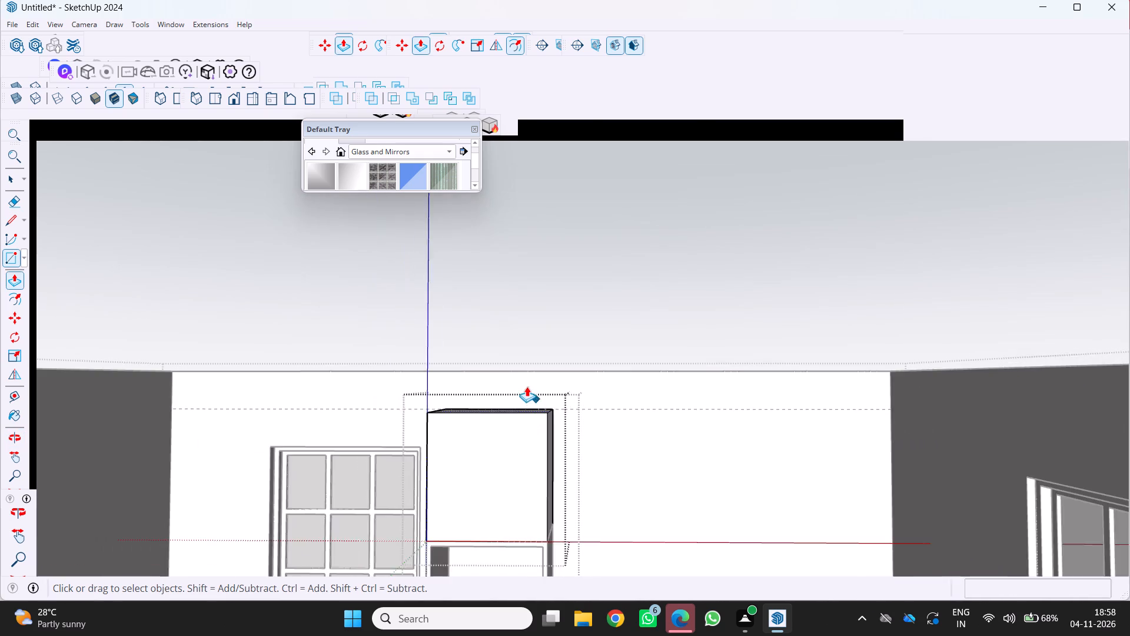
pyautogui.scroll(-5, 527, 386)
pyautogui.scroll(6, 535, 475)
pyautogui.moveTo(536, 483); pyautogui.dragTo(507, 498, button='middle')
pyautogui.middleClick(504, 496)
pyautogui.scroll(8, 507, 462)
pyautogui.moveTo(492, 472); pyautogui.dragTo(567, 436, button='middle')
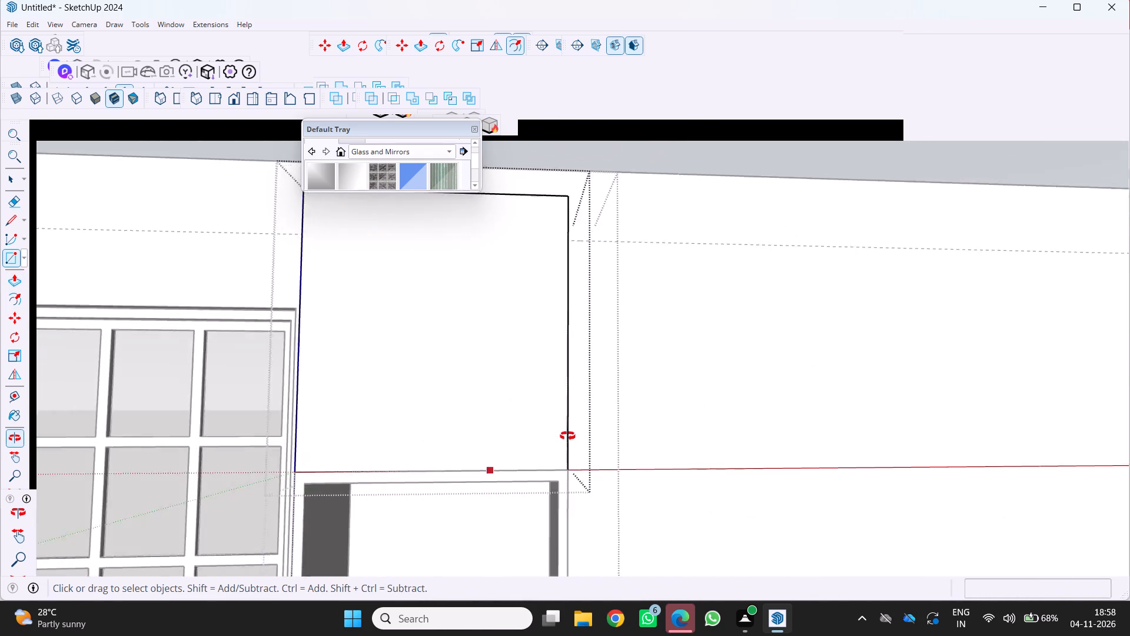
pyautogui.moveTo(567, 436); pyautogui.dragTo(576, 430, button='middle')
pyautogui.scroll(-5, 576, 430)
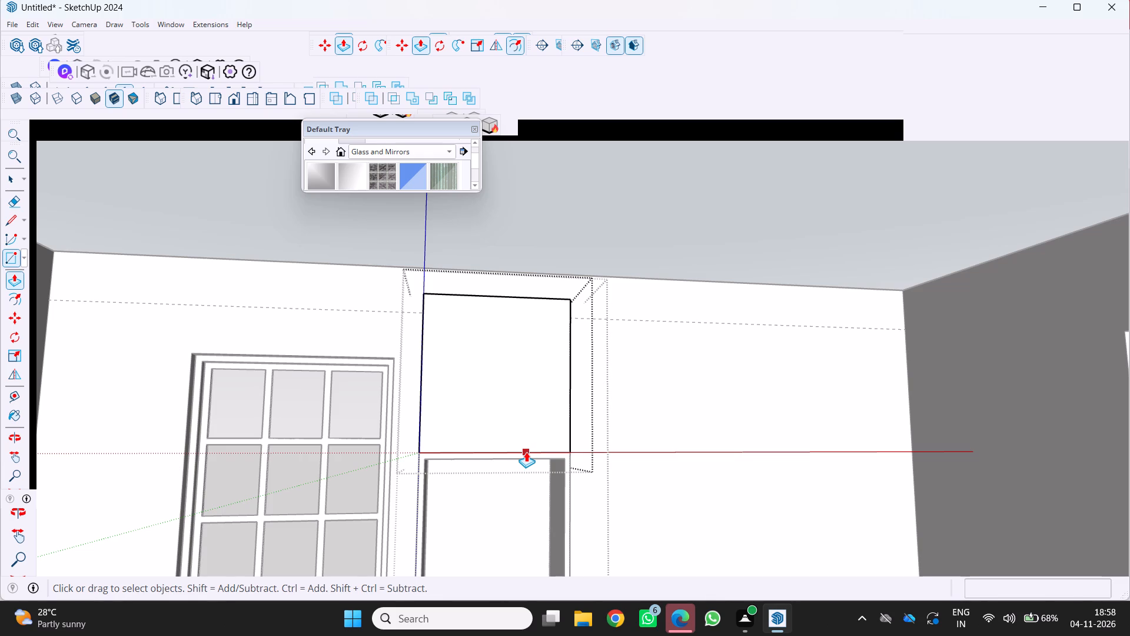
pyautogui.scroll(-6, 530, 448)
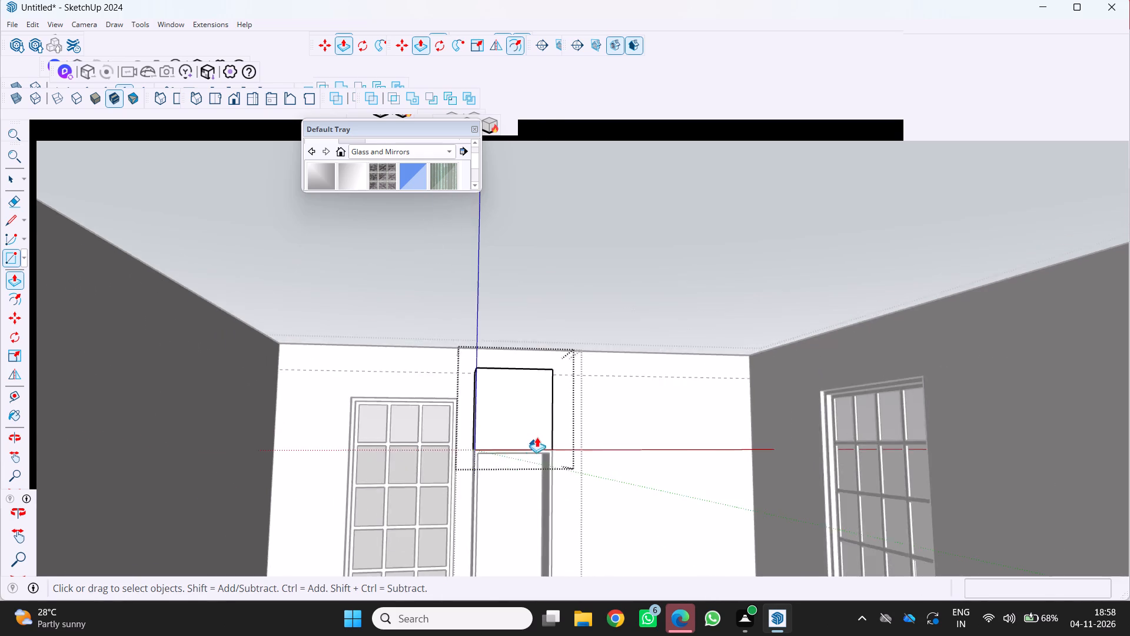
pyautogui.scroll(-6, 537, 437)
pyautogui.scroll(1, 535, 435)
pyautogui.moveTo(535, 435); pyautogui.dragTo(456, 473, button='middle')
pyautogui.scroll(-7, 466, 449)
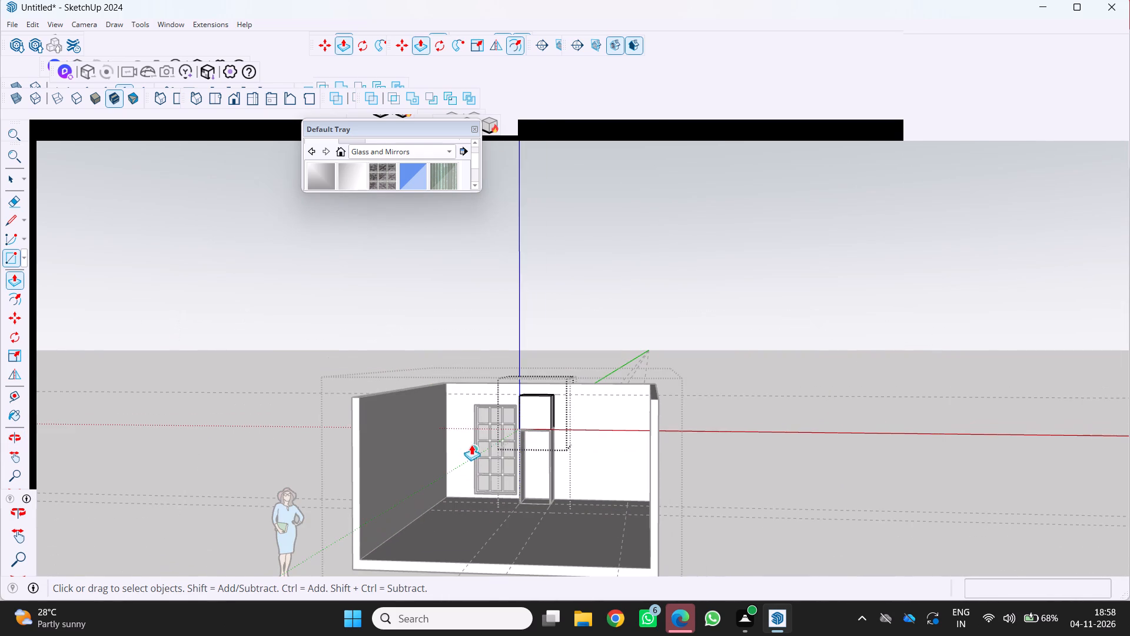
# Finish editing the upper box and cabinet groups and return to the room level.
pyautogui.press('space')
pyautogui.click(772, 496)
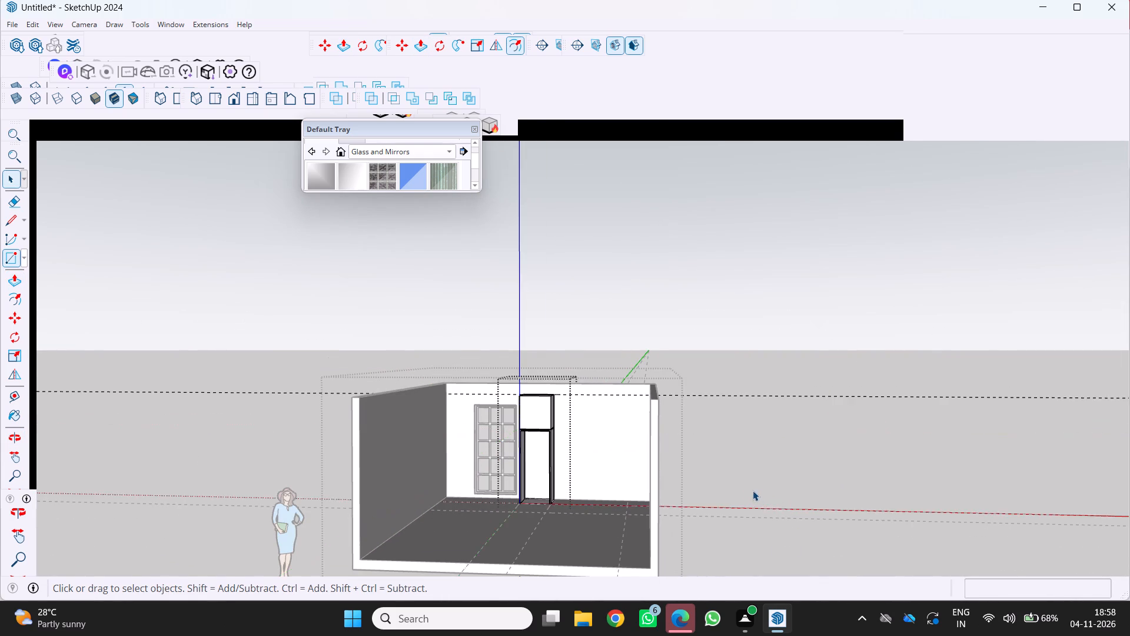
pyautogui.scroll(4, 703, 482)
pyautogui.moveTo(684, 474); pyautogui.dragTo(742, 449, button='middle')
pyautogui.press('space')
pyautogui.press('space')
pyautogui.click(772, 445)
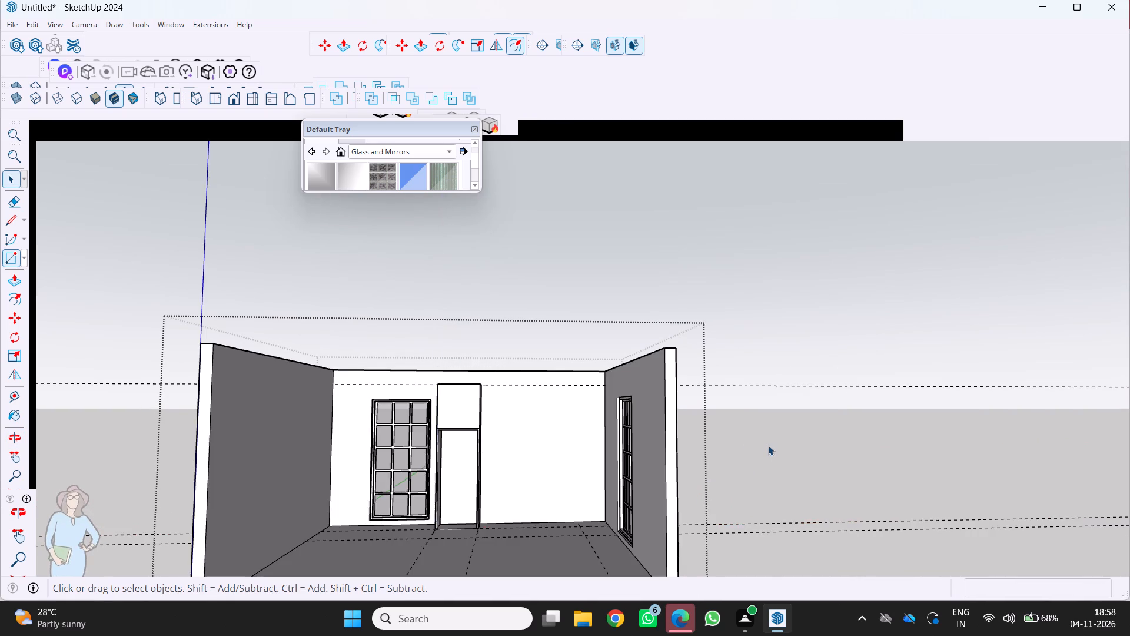
# Examine the cabinet and its upper box beside the grid-framed opening from several angles around the room.
pyautogui.scroll(4, 636, 480)
pyautogui.scroll(1, 527, 461)
pyautogui.moveTo(527, 461); pyautogui.dragTo(702, 534, button='middle')
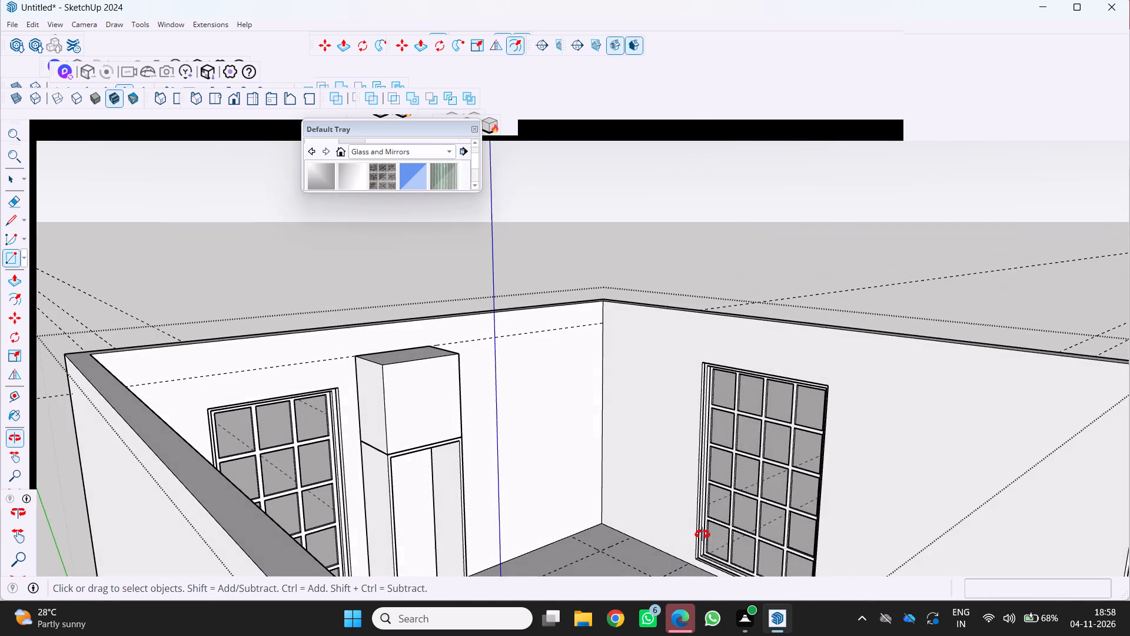
pyautogui.moveTo(702, 534); pyautogui.dragTo(598, 501, button='middle')
pyautogui.middleClick(598, 501)
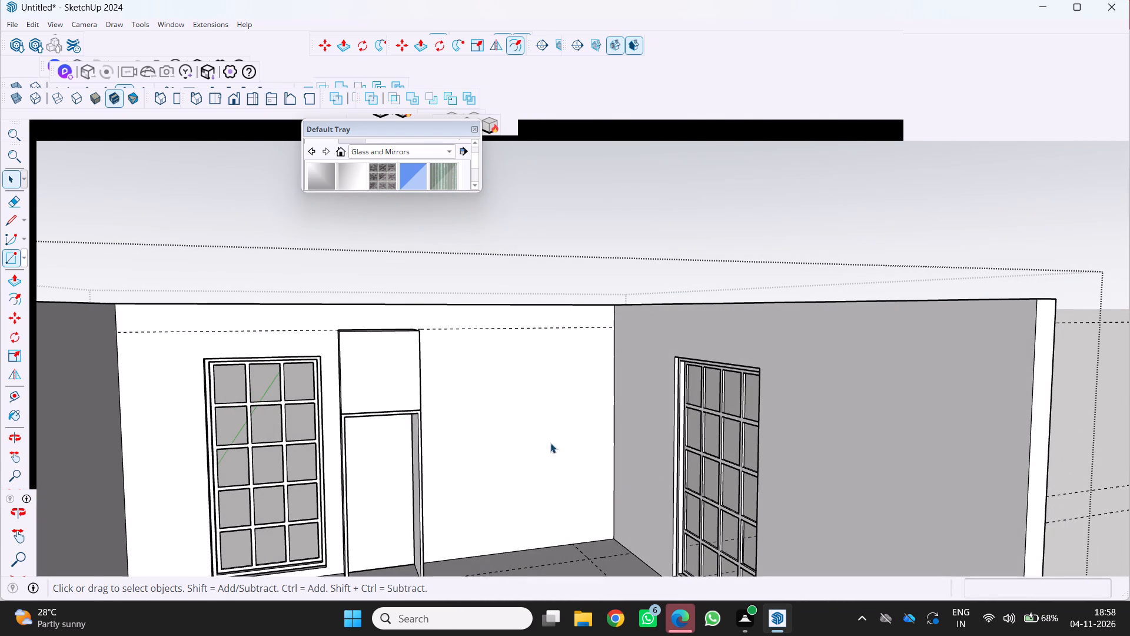
pyautogui.scroll(-6, 551, 442)
pyautogui.moveTo(553, 429); pyautogui.dragTo(422, 427, button='middle')
pyautogui.scroll(11, 549, 375)
pyautogui.moveTo(542, 379); pyautogui.dragTo(650, 362, button='middle')
pyautogui.scroll(-9, 653, 359)
pyautogui.moveTo(634, 408); pyautogui.dragTo(578, 413, button='middle')
pyautogui.middleClick(578, 413)
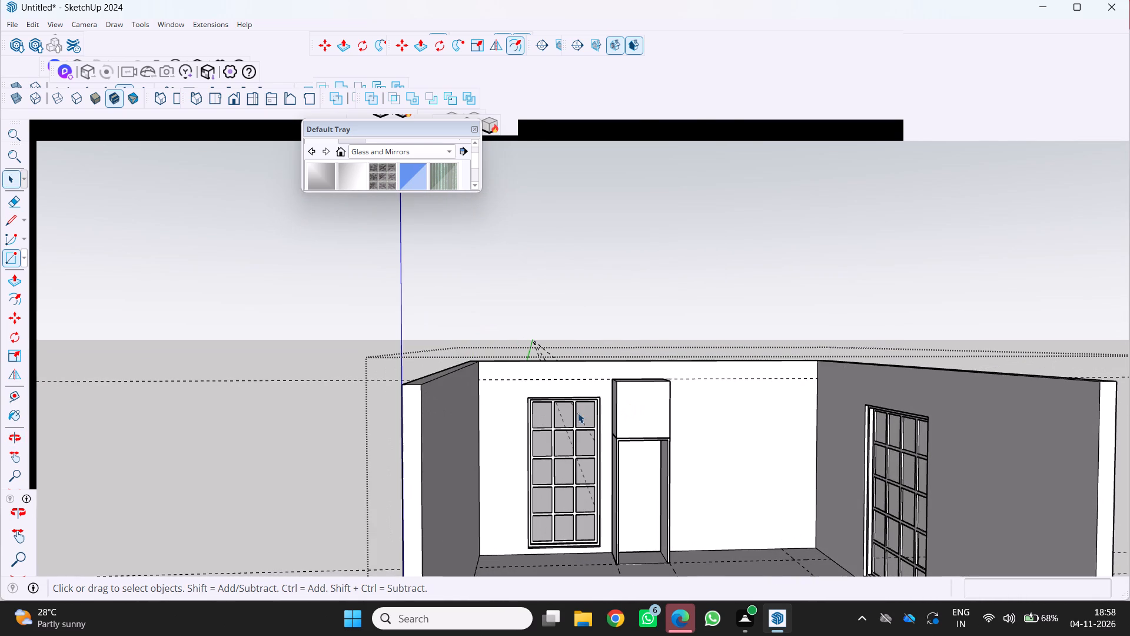
pyautogui.scroll(1, 586, 416)
pyautogui.moveTo(586, 416); pyautogui.dragTo(543, 438, button='middle')
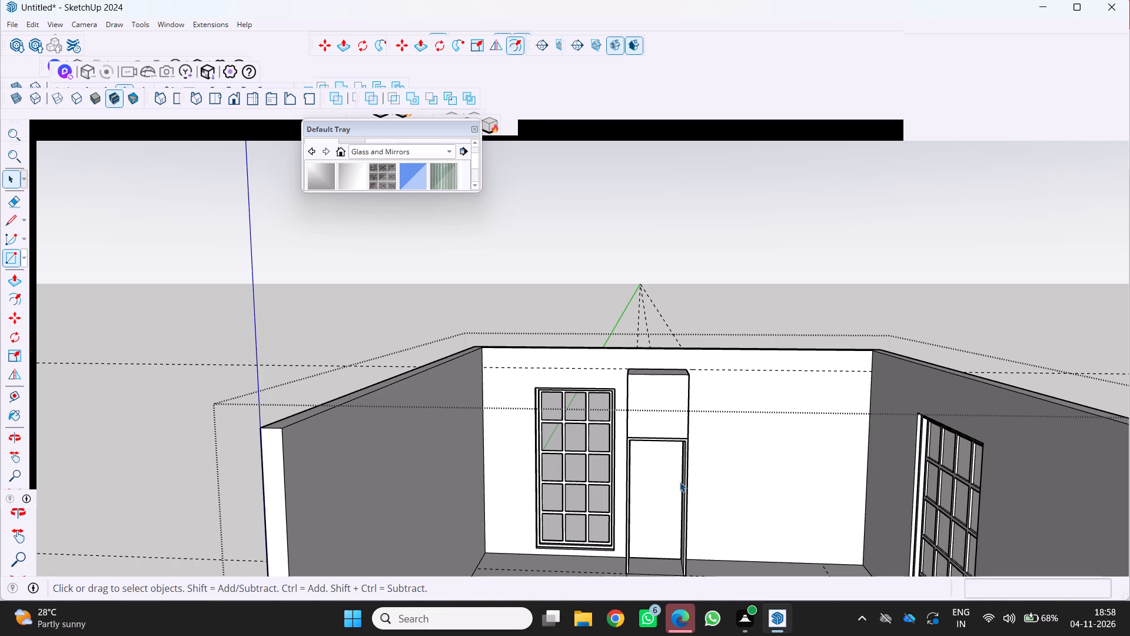
pyautogui.moveTo(761, 436); pyautogui.dragTo(663, 433, button='middle')
pyautogui.scroll(3, 662, 428)
pyautogui.moveTo(690, 423); pyautogui.dragTo(664, 444, button='middle')
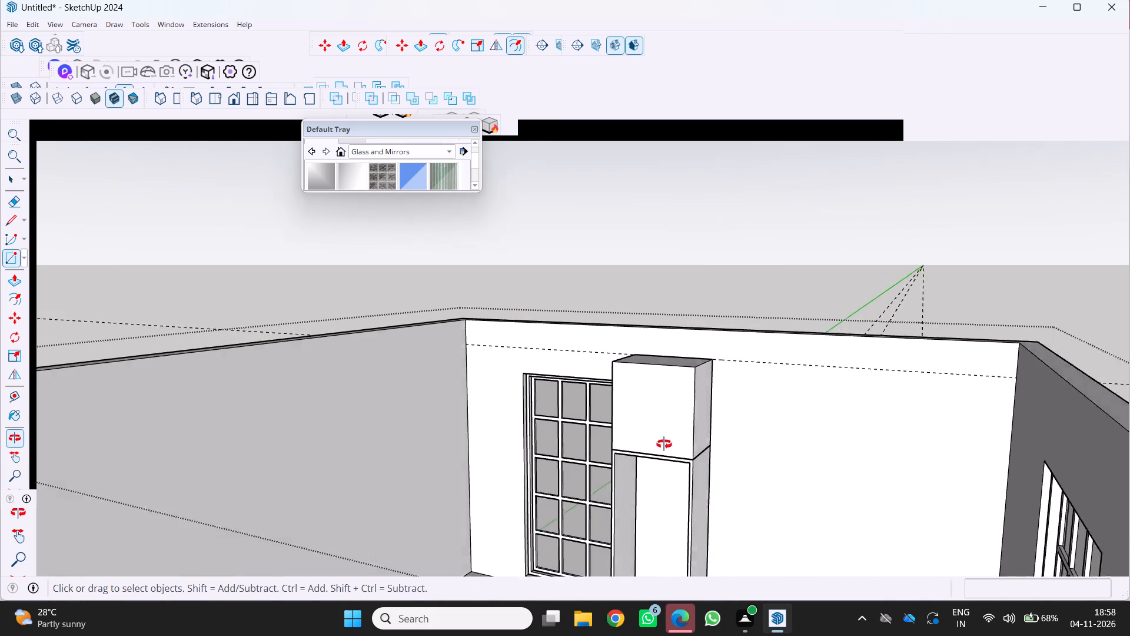
pyautogui.moveTo(664, 444); pyautogui.dragTo(659, 447, button='middle')
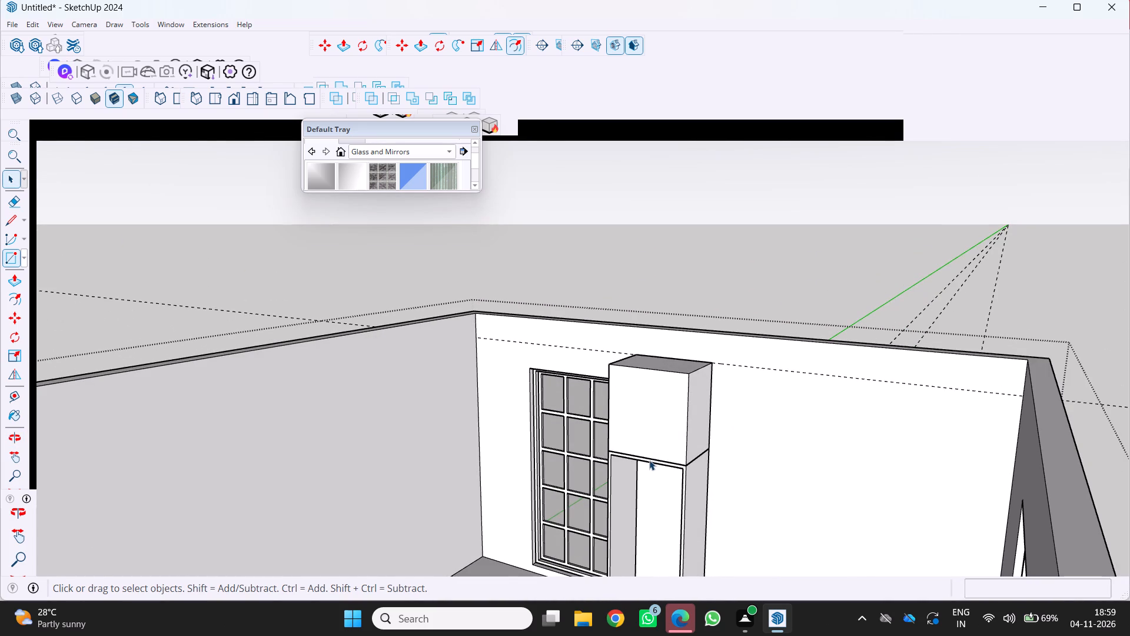
pyautogui.scroll(-3, 649, 460)
pyautogui.moveTo(650, 453); pyautogui.dragTo(766, 396, button='middle')
pyautogui.scroll(6, 621, 414)
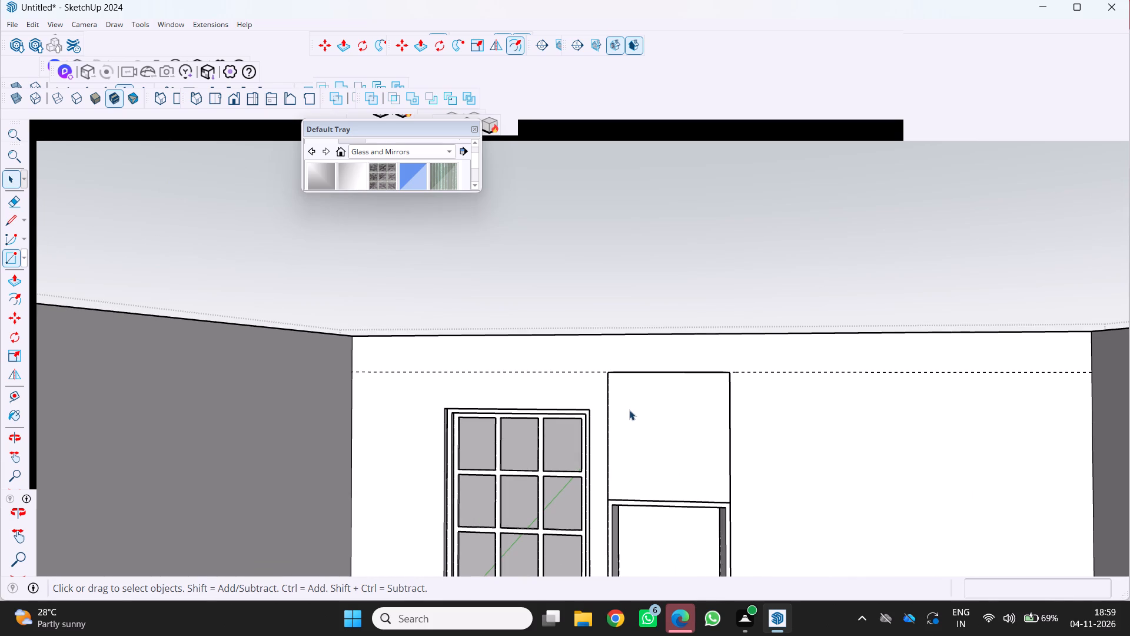
pyautogui.scroll(-3, 607, 453)
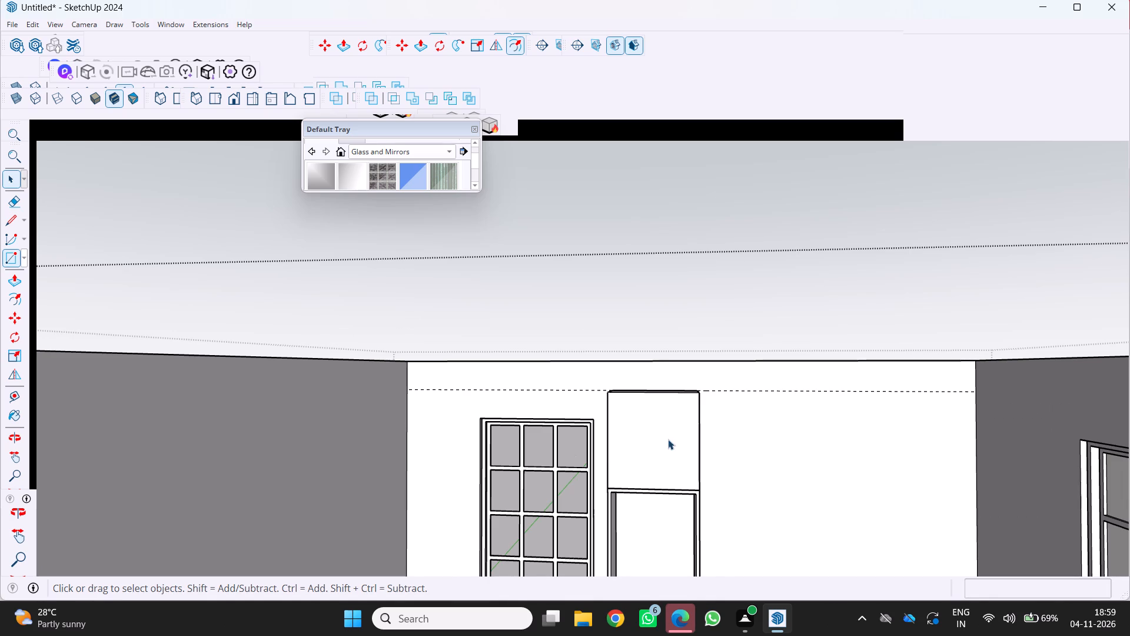
pyautogui.moveTo(667, 439); pyautogui.dragTo(621, 423, button='middle')
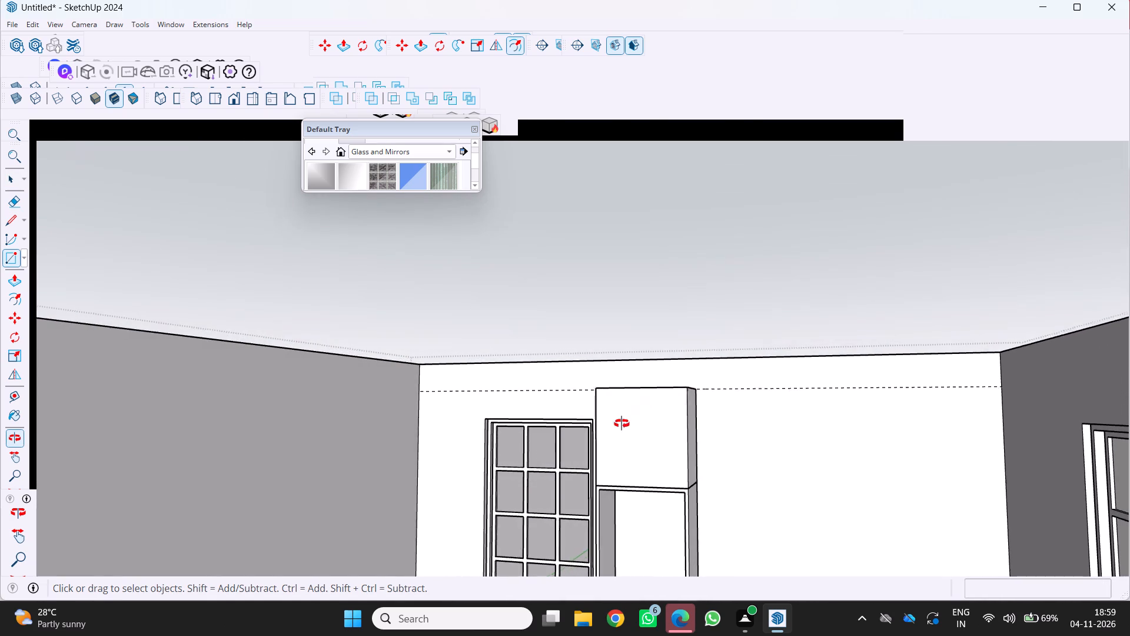
pyautogui.moveTo(621, 423); pyautogui.dragTo(622, 423, button='middle')
pyautogui.middleClick(622, 423)
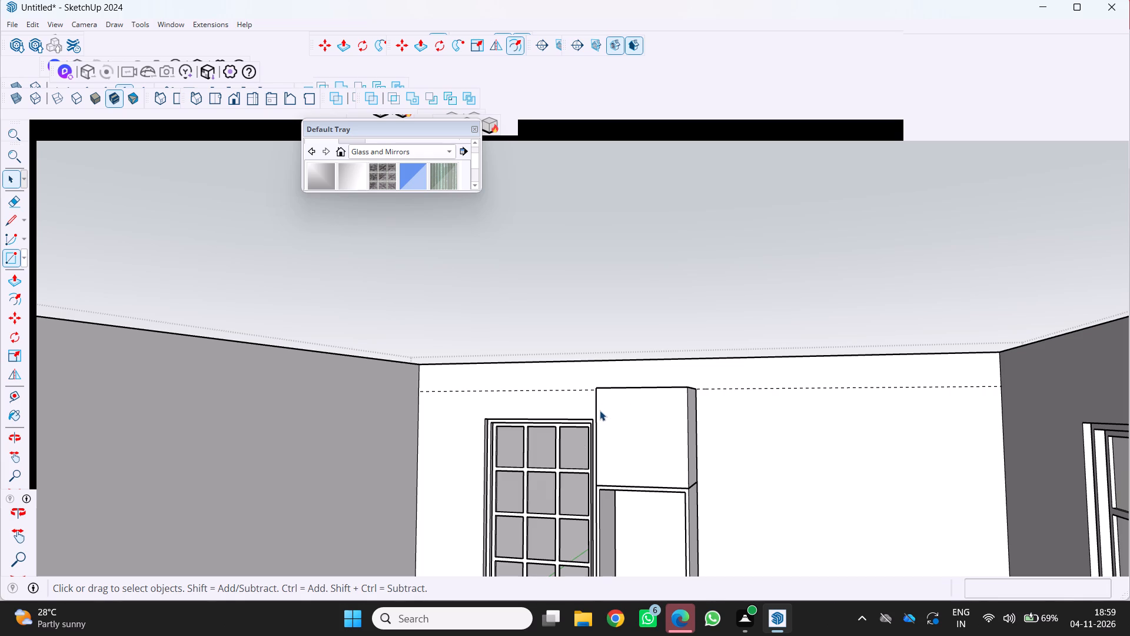
# Open the cabinet's upper box group and offset the outline of its front face inward by 5 cm.
pyautogui.press('f')
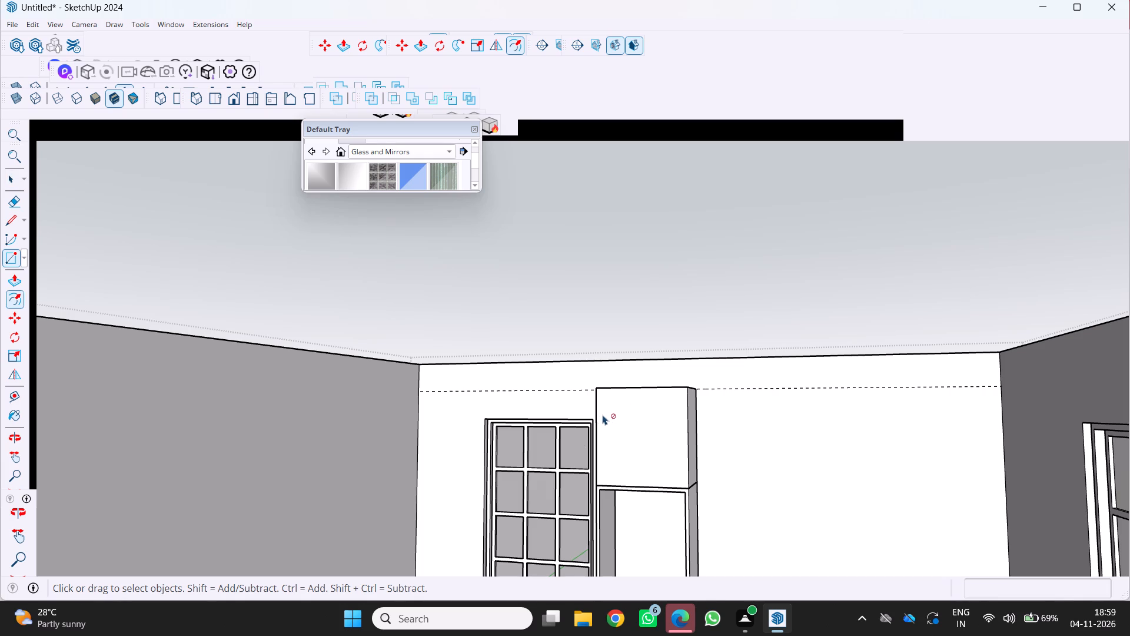
pyautogui.press('space')
pyautogui.click(600, 416)
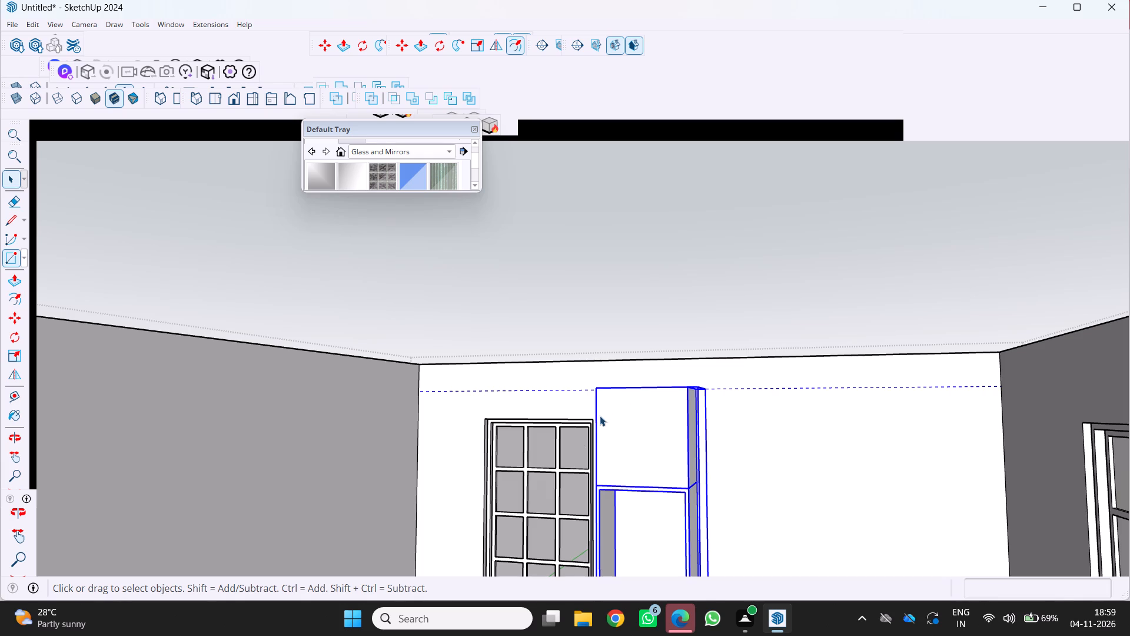
pyautogui.click(600, 416)
pyautogui.scroll(1, 619, 422)
pyautogui.moveTo(619, 423); pyautogui.dragTo(687, 450, button='middle')
pyautogui.click(657, 439)
pyautogui.click(653, 439)
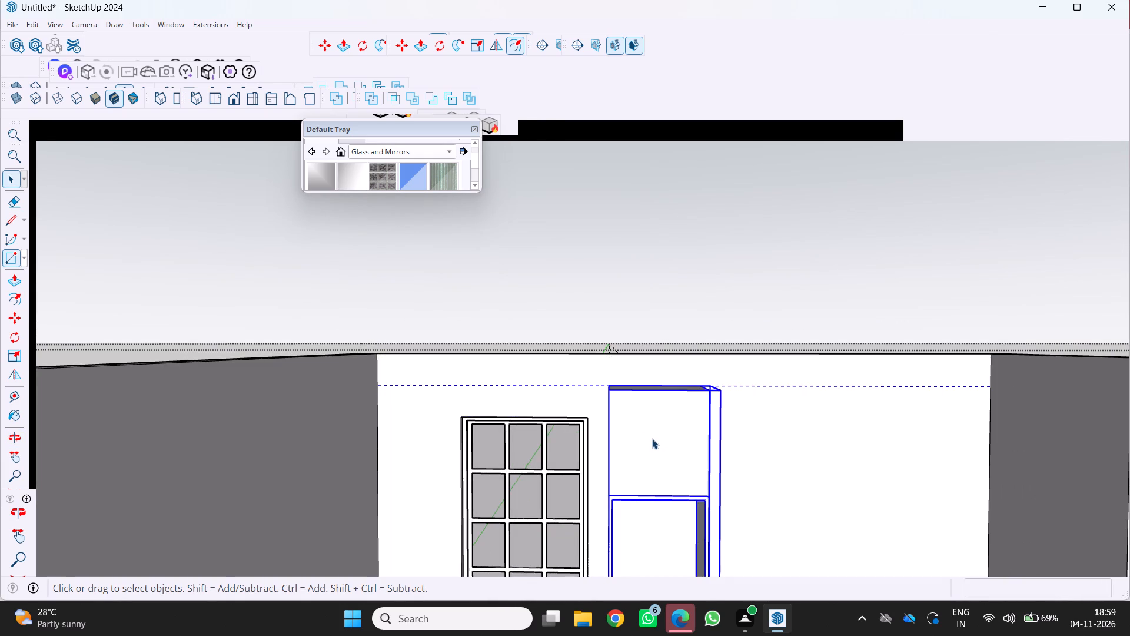
pyautogui.doubleClick(652, 439)
pyautogui.press('f')
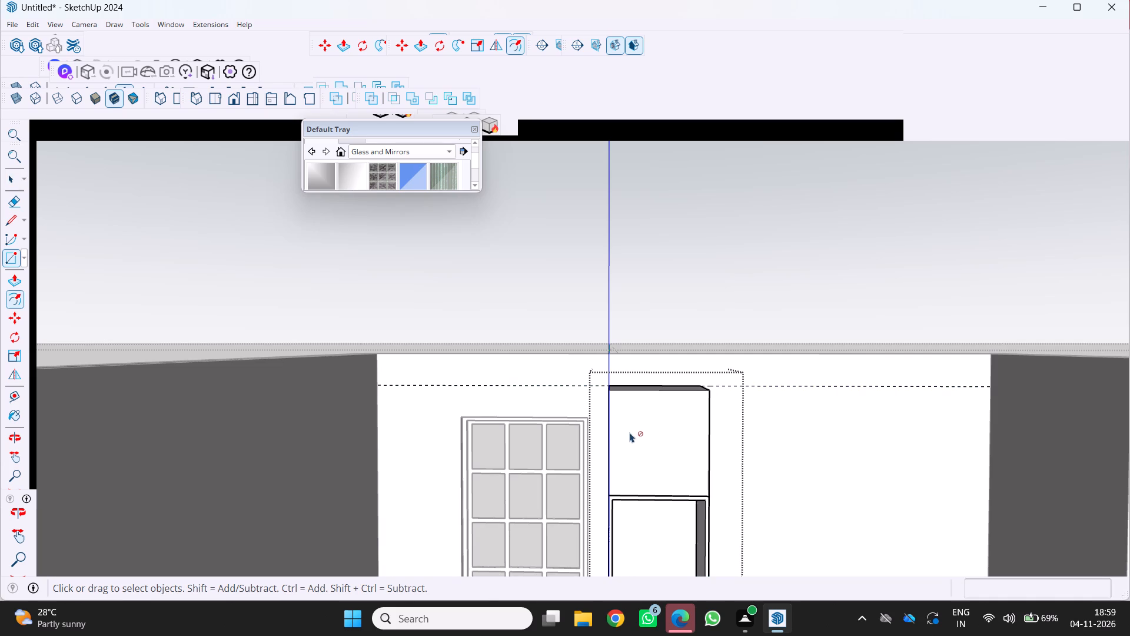
pyautogui.click(612, 426)
pyautogui.press('space')
pyautogui.tripleClick(634, 431)
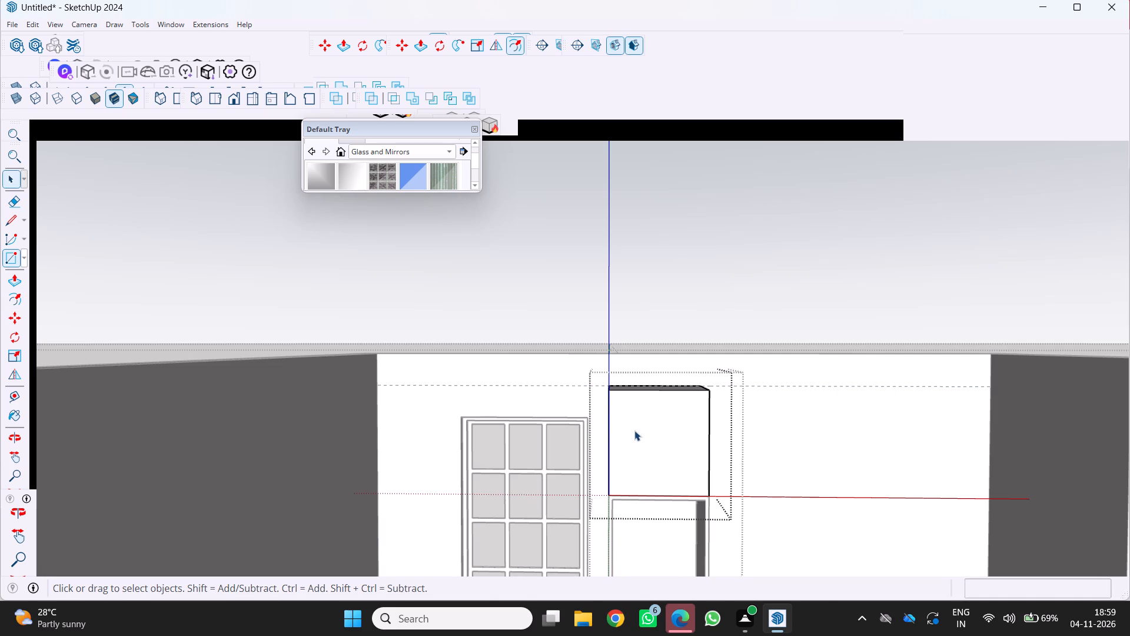
pyautogui.press('f')
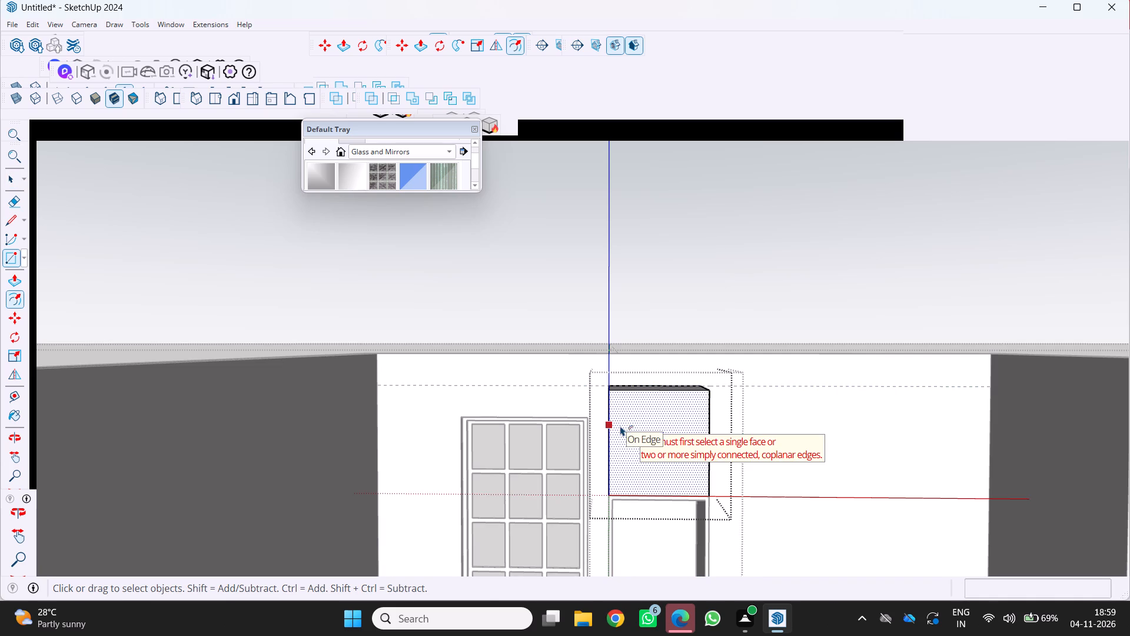
pyautogui.click(620, 426)
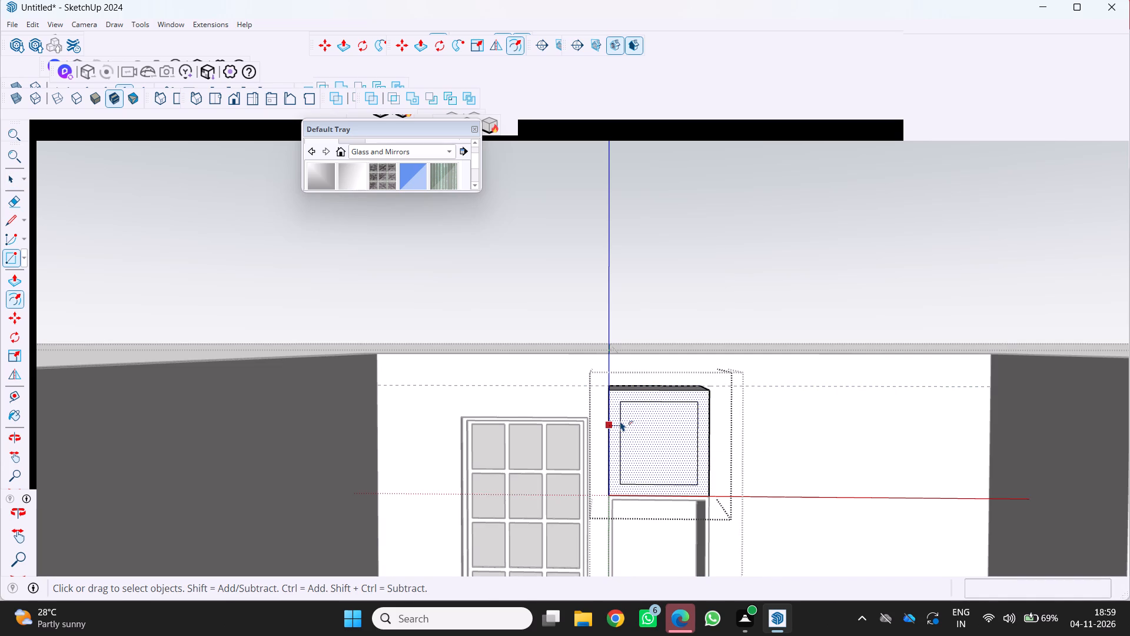
pyautogui.press('5')
pyautogui.press('Return')
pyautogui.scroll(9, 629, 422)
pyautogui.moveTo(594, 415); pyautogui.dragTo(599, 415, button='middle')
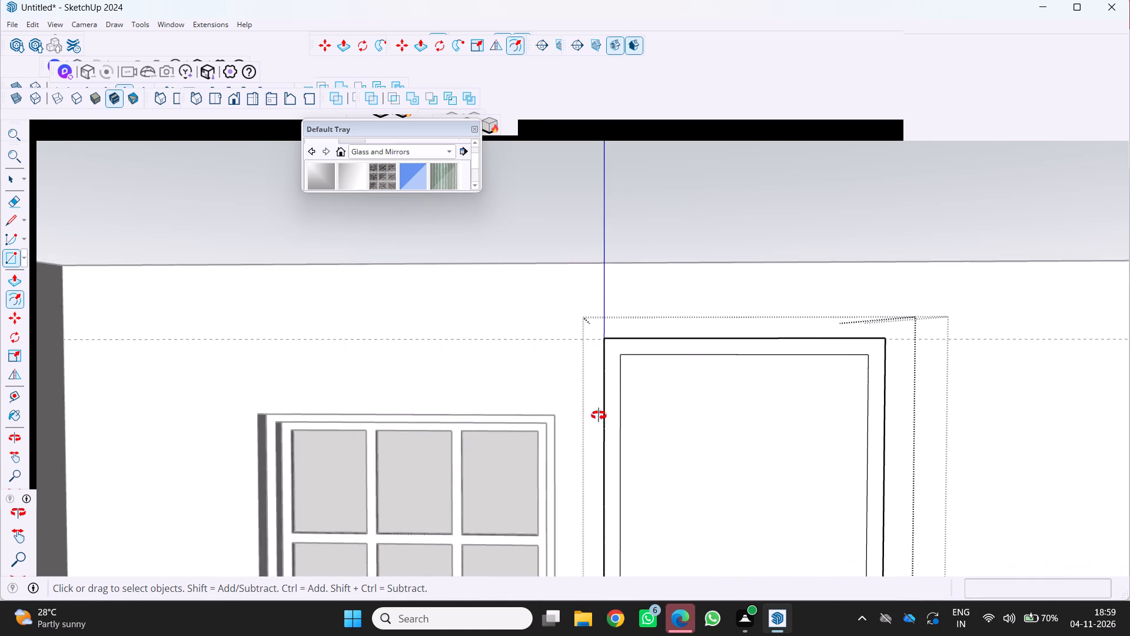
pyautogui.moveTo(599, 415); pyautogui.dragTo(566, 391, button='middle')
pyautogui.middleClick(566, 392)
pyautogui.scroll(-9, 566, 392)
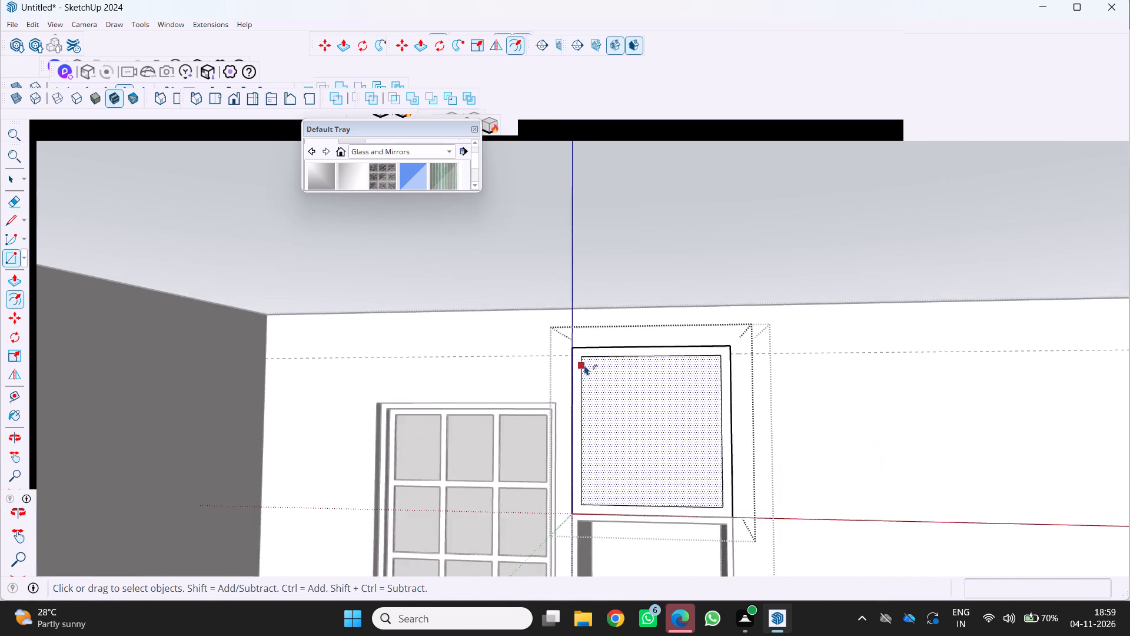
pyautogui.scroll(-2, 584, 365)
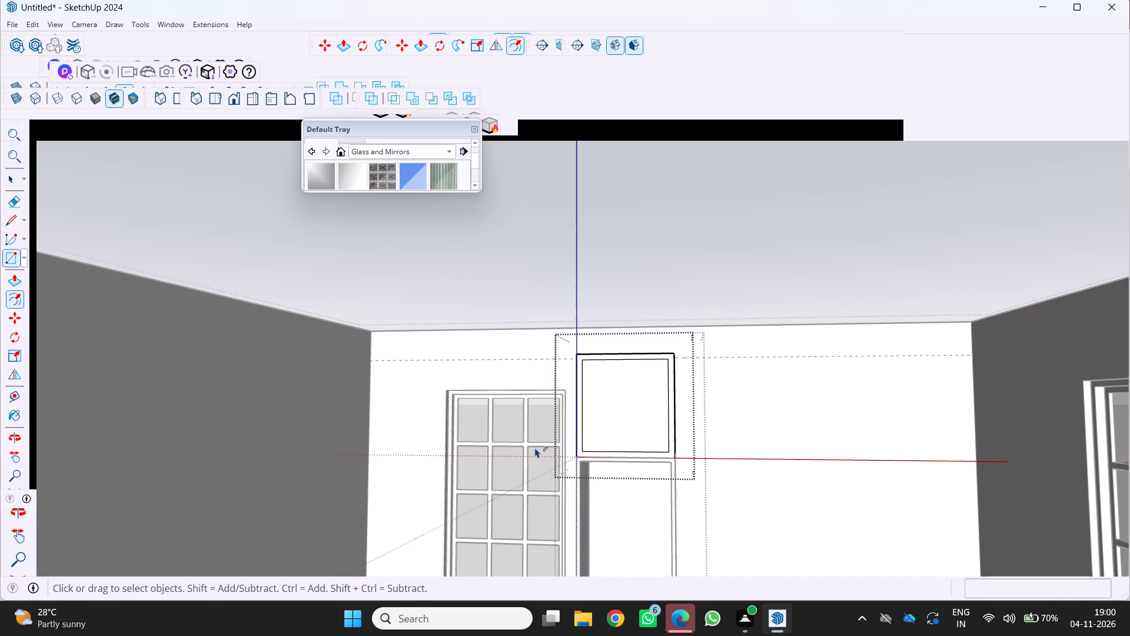
# Draw a floor rectangle along the back wall, from the cabinet's rear bottom corner to where the guide meets the side wall.
pyautogui.scroll(-9, 535, 448)
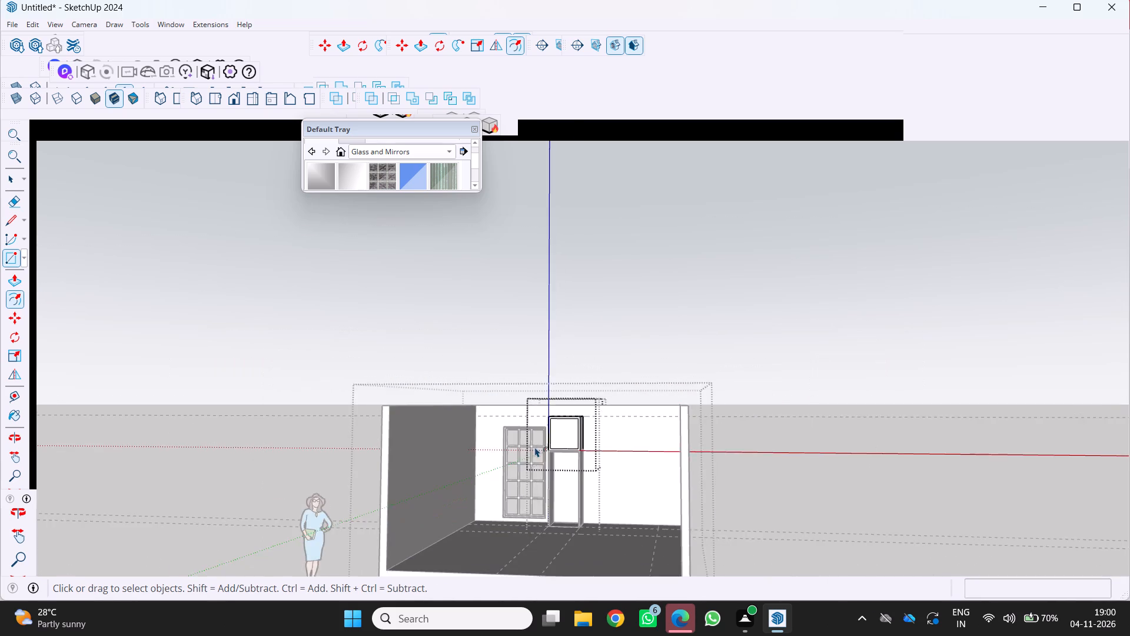
pyautogui.scroll(-3, 535, 447)
pyautogui.scroll(11, 623, 532)
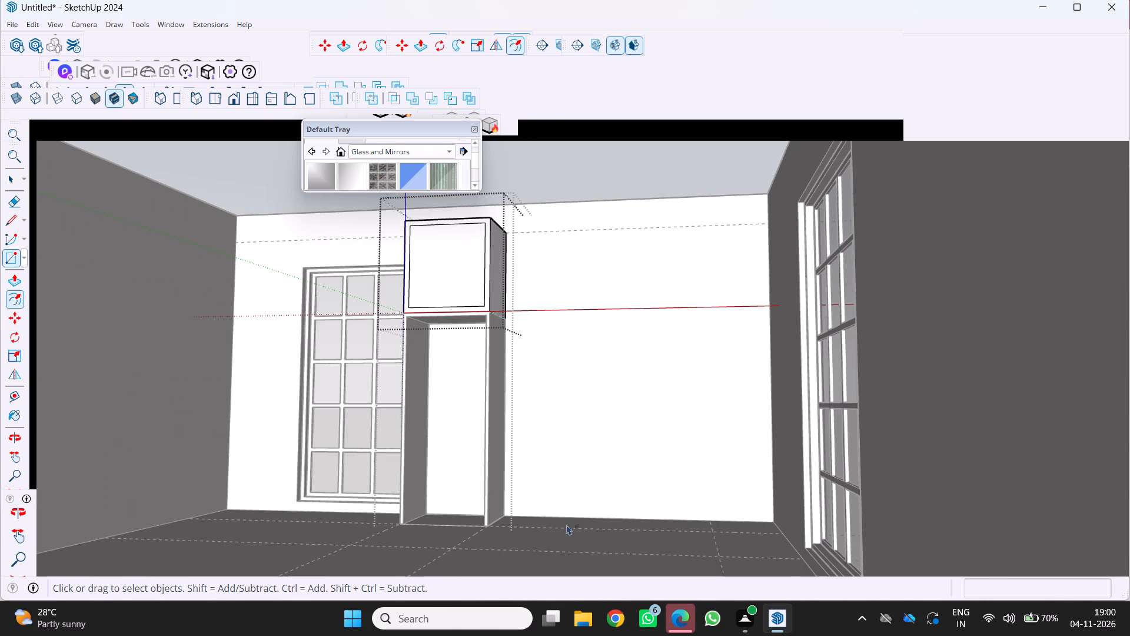
pyautogui.moveTo(557, 545); pyautogui.dragTo(551, 601, button='middle')
pyautogui.middleClick(550, 600)
pyautogui.scroll(2, 539, 514)
pyautogui.press('r')
pyautogui.scroll(4, 512, 515)
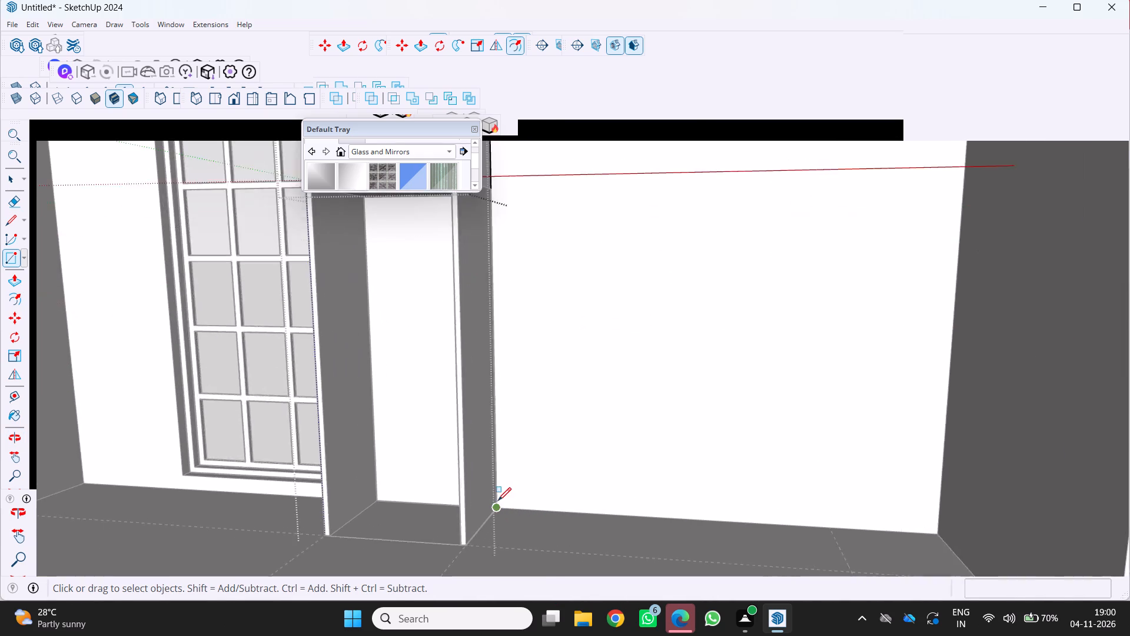
pyautogui.scroll(2, 498, 501)
pyautogui.click(499, 512)
pyautogui.scroll(-11, 506, 512)
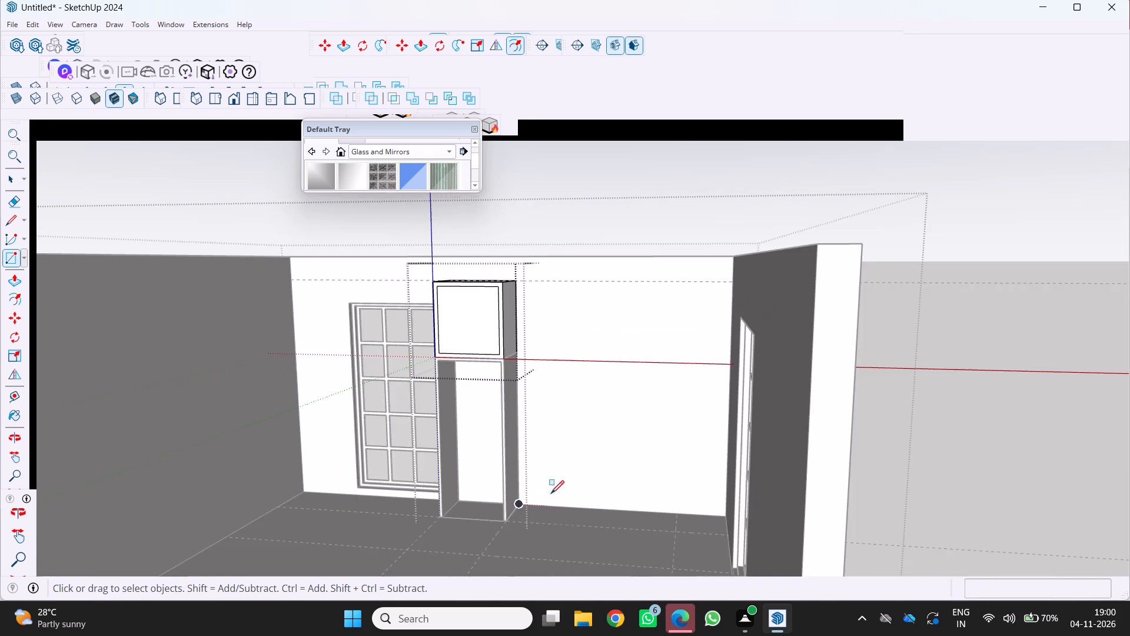
pyautogui.scroll(11, 690, 527)
pyautogui.scroll(8, 785, 535)
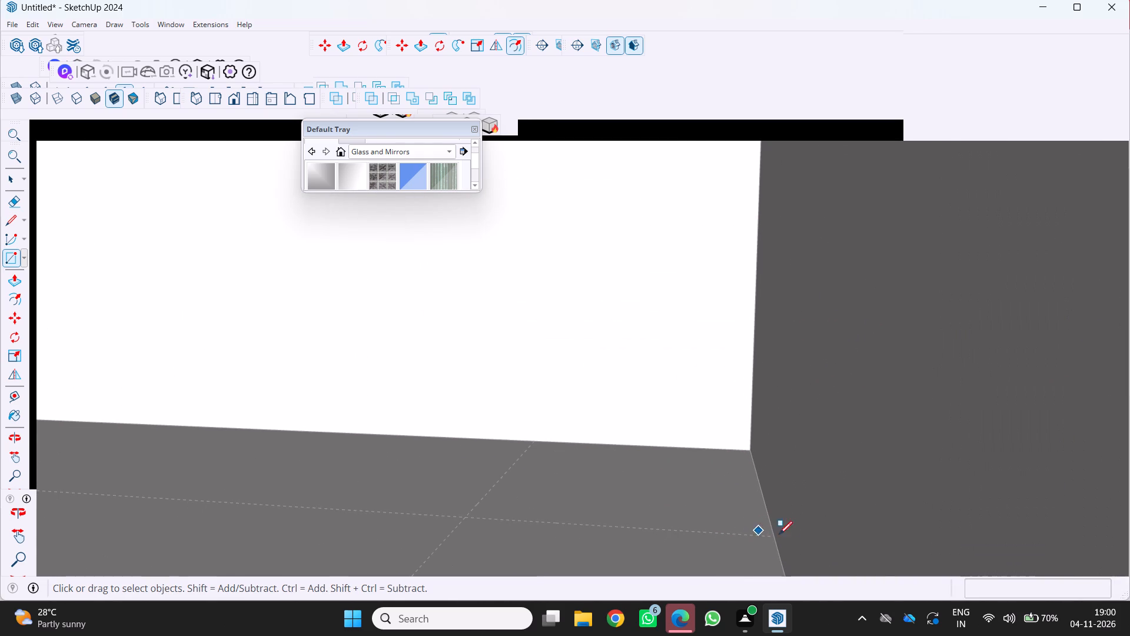
pyautogui.click(774, 536)
pyautogui.scroll(-10, 769, 535)
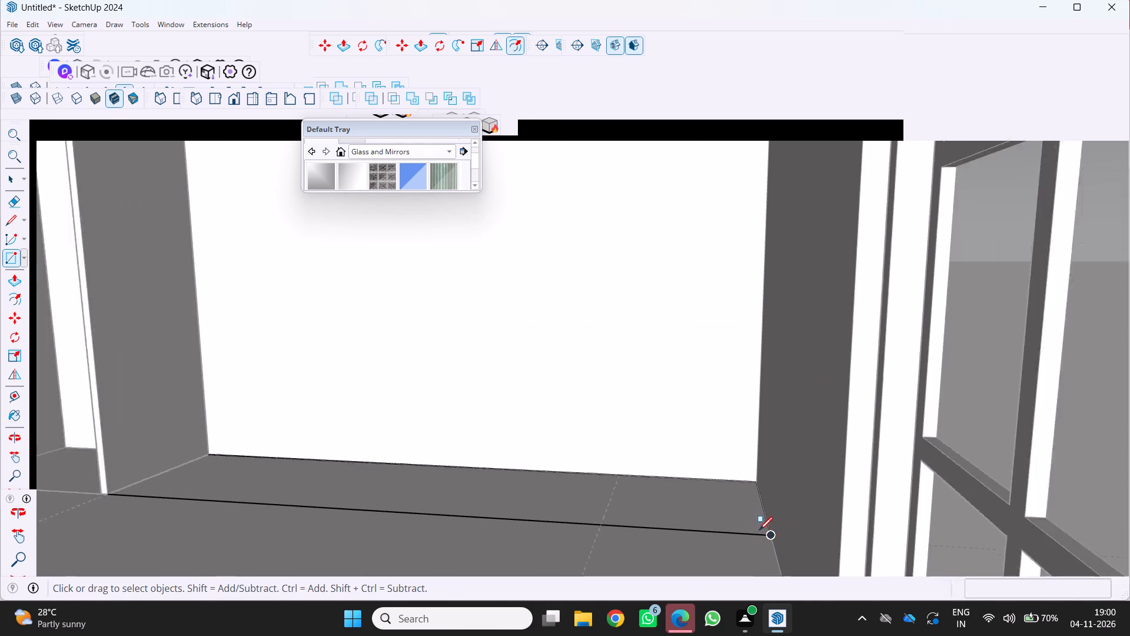
pyautogui.scroll(-13, 759, 530)
# Draw an adjoining floor rectangle along the side wall, from the second guide's wall end to the guide crossing on the first rectangle's front edge.
pyautogui.moveTo(725, 520); pyautogui.dragTo(728, 526, button='middle')
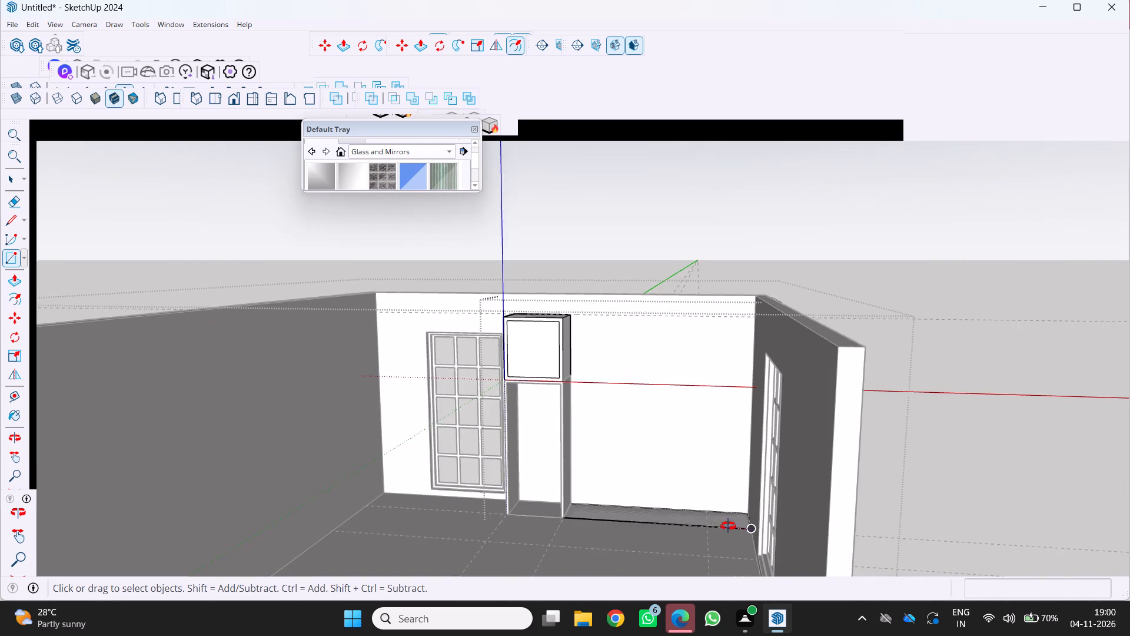
pyautogui.moveTo(728, 526); pyautogui.dragTo(842, 505, button='middle')
pyautogui.scroll(2, 763, 548)
pyautogui.scroll(-5, 720, 536)
pyautogui.scroll(10, 712, 526)
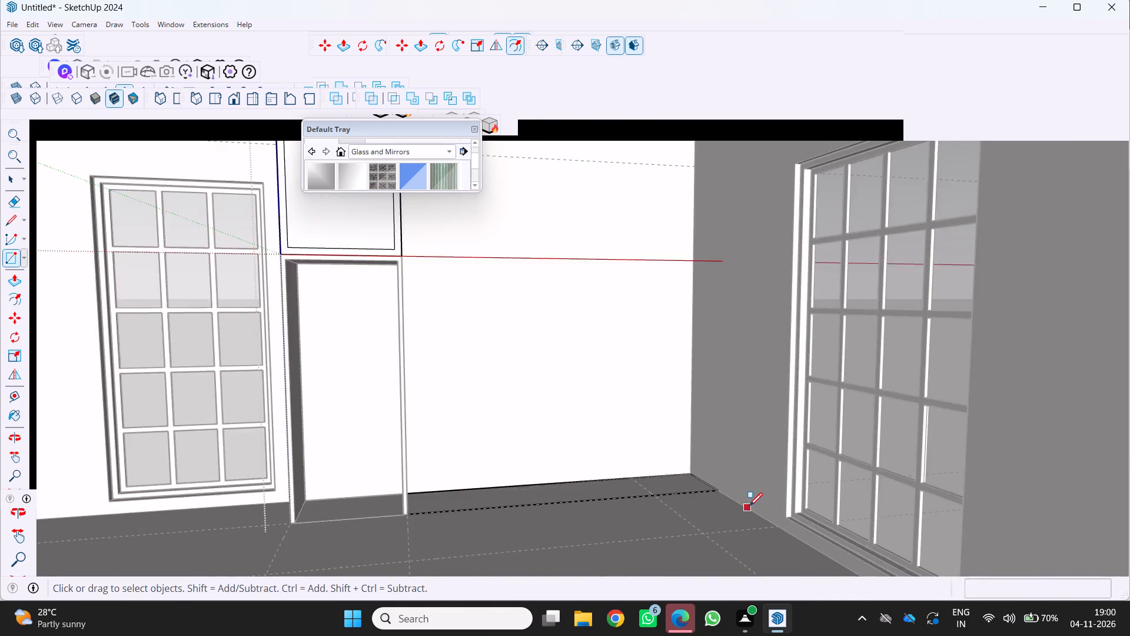
pyautogui.scroll(2, 749, 506)
pyautogui.click(786, 535)
pyautogui.scroll(2, 619, 492)
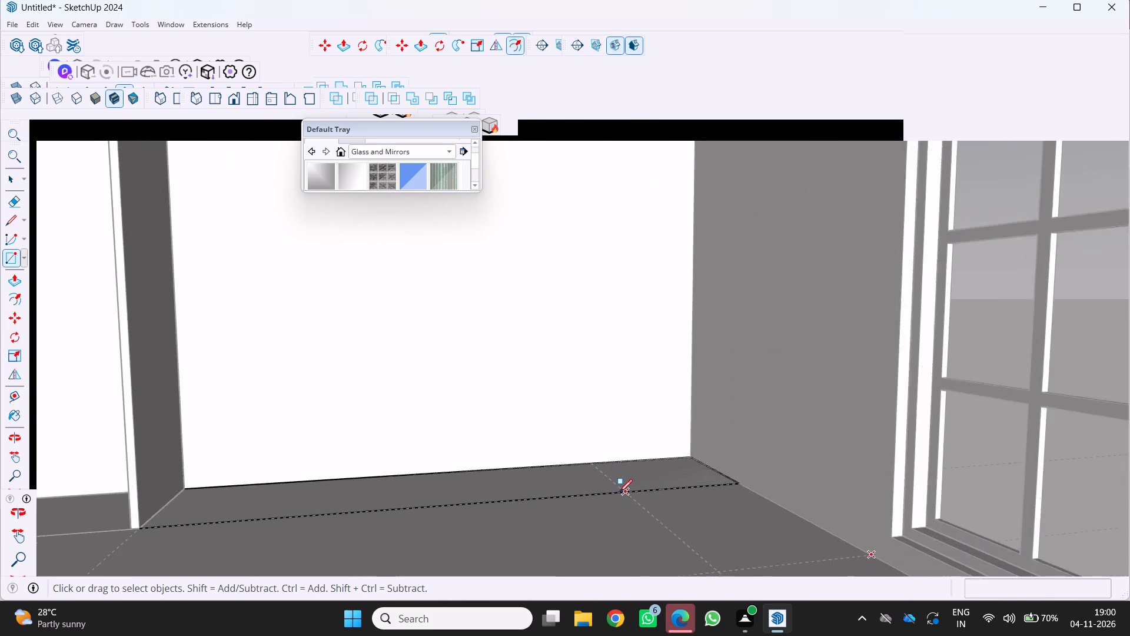
pyautogui.scroll(5, 619, 492)
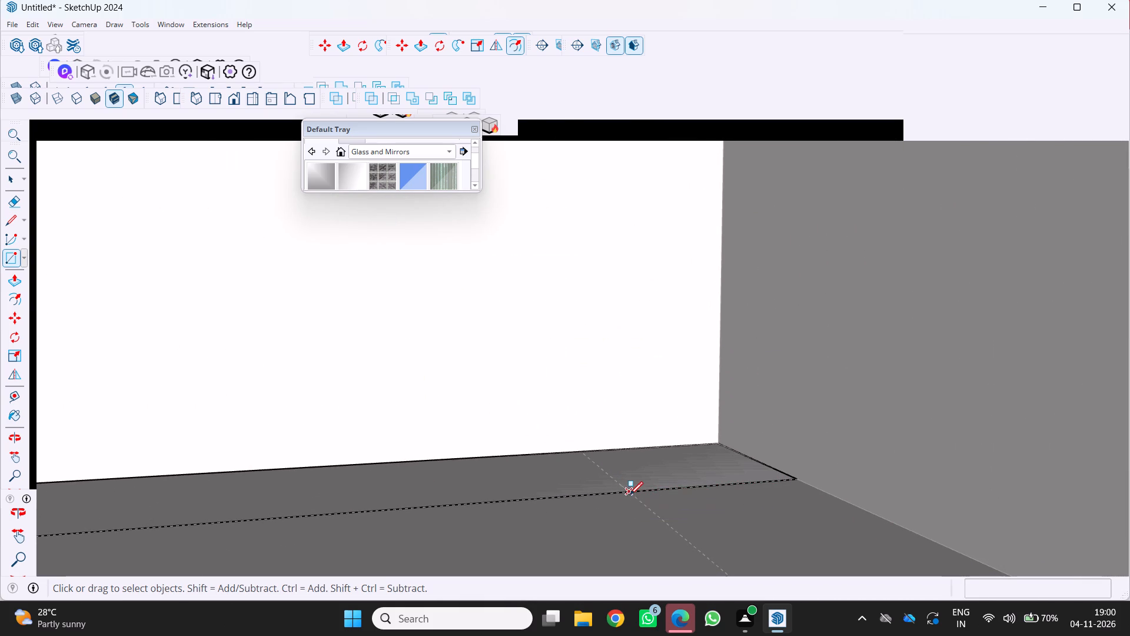
pyautogui.click(630, 495)
pyautogui.scroll(-9, 642, 501)
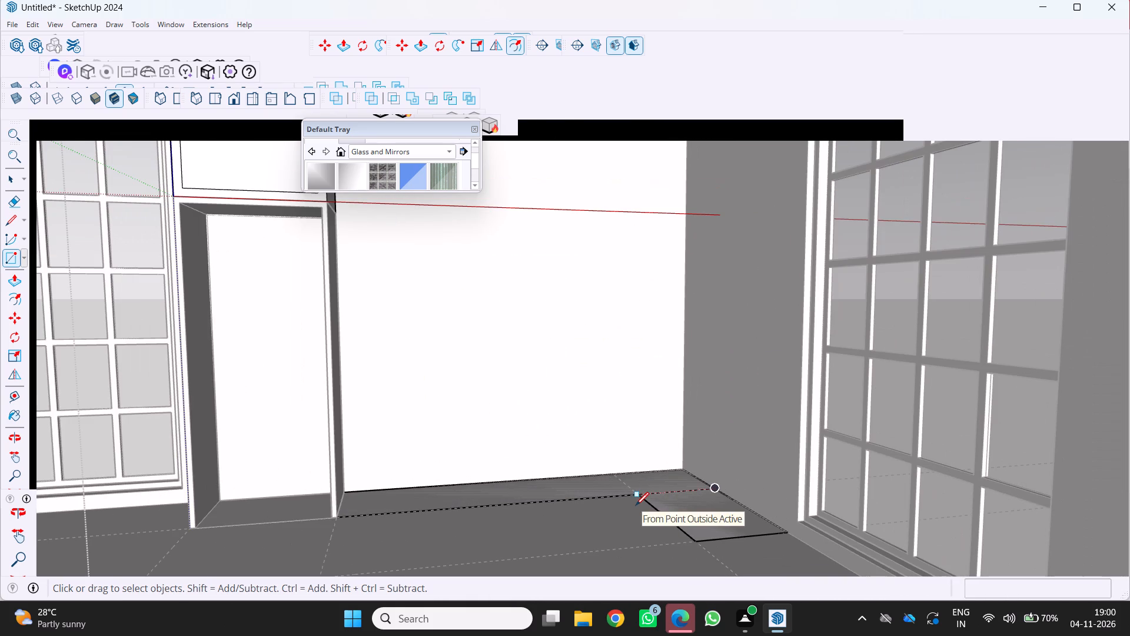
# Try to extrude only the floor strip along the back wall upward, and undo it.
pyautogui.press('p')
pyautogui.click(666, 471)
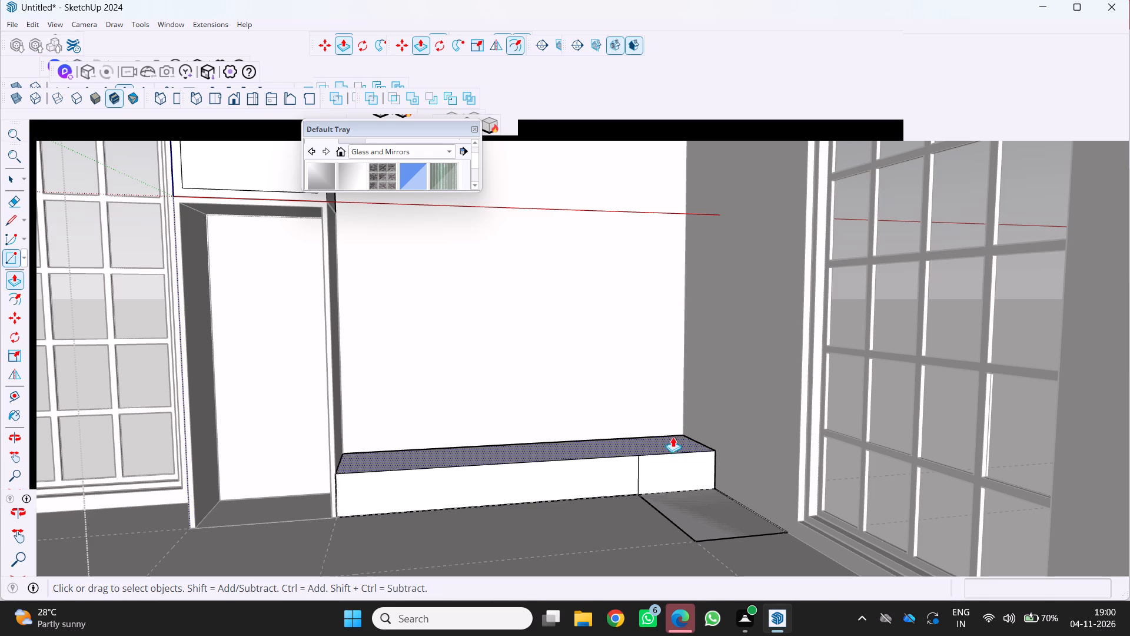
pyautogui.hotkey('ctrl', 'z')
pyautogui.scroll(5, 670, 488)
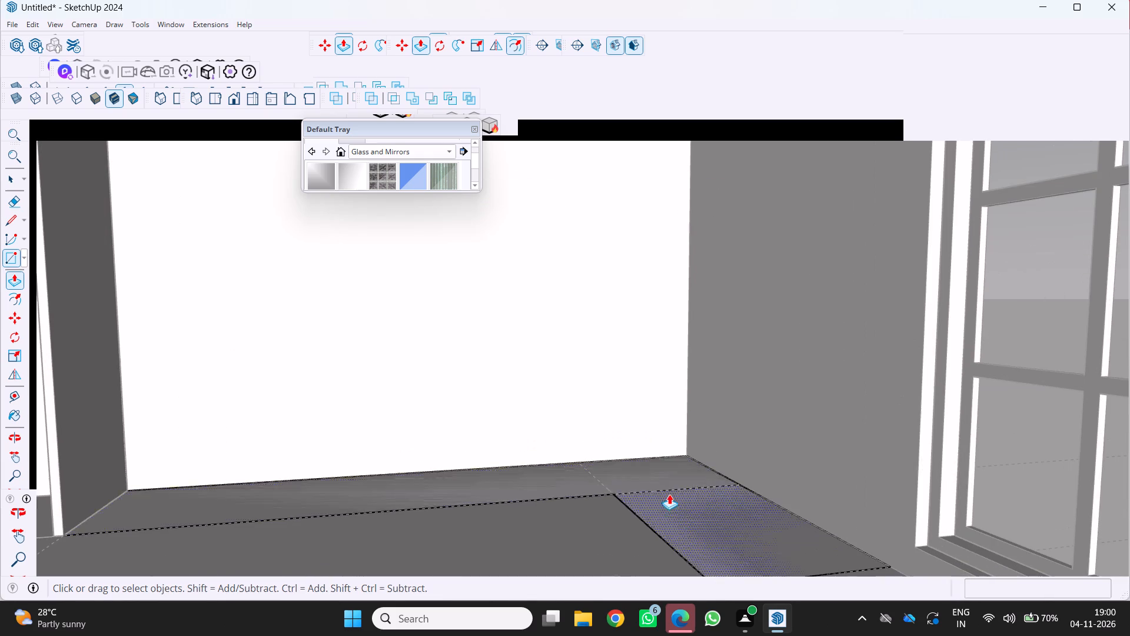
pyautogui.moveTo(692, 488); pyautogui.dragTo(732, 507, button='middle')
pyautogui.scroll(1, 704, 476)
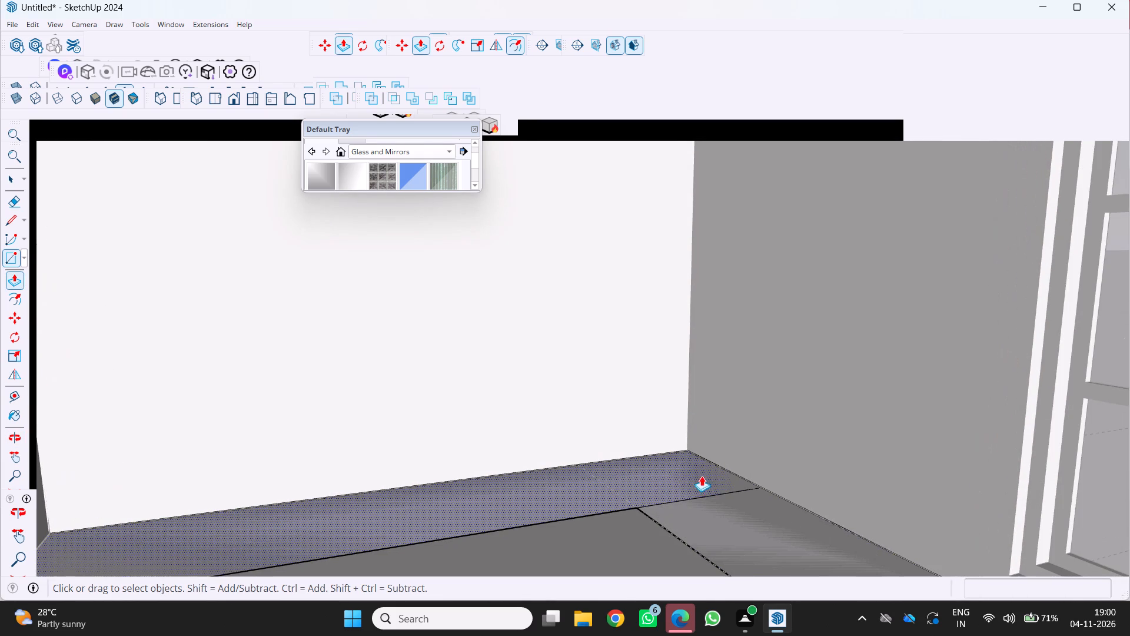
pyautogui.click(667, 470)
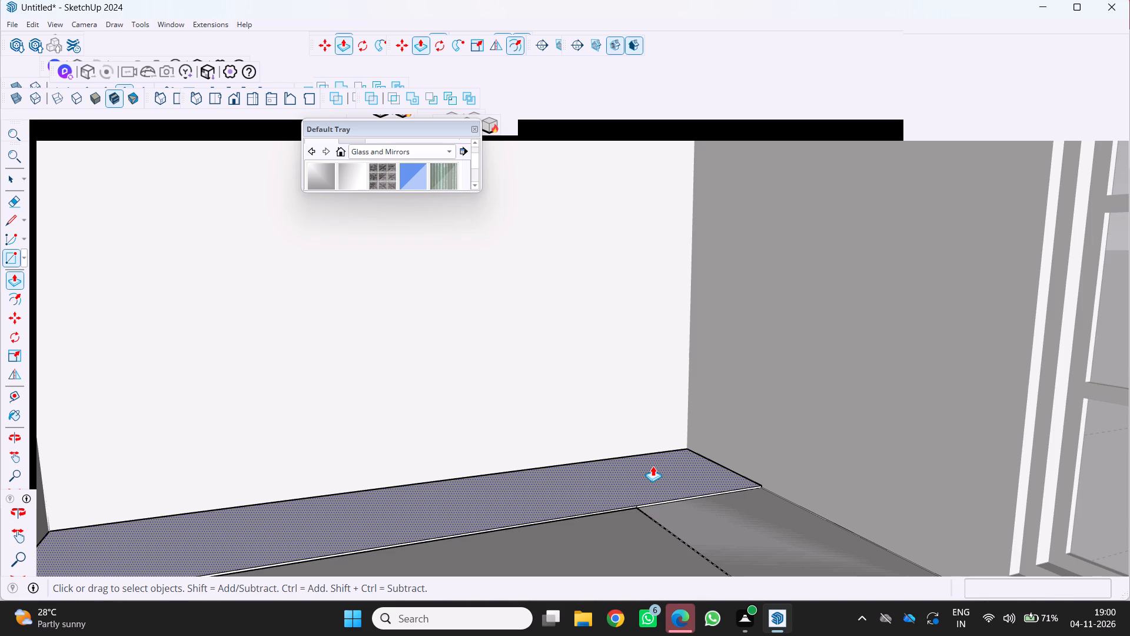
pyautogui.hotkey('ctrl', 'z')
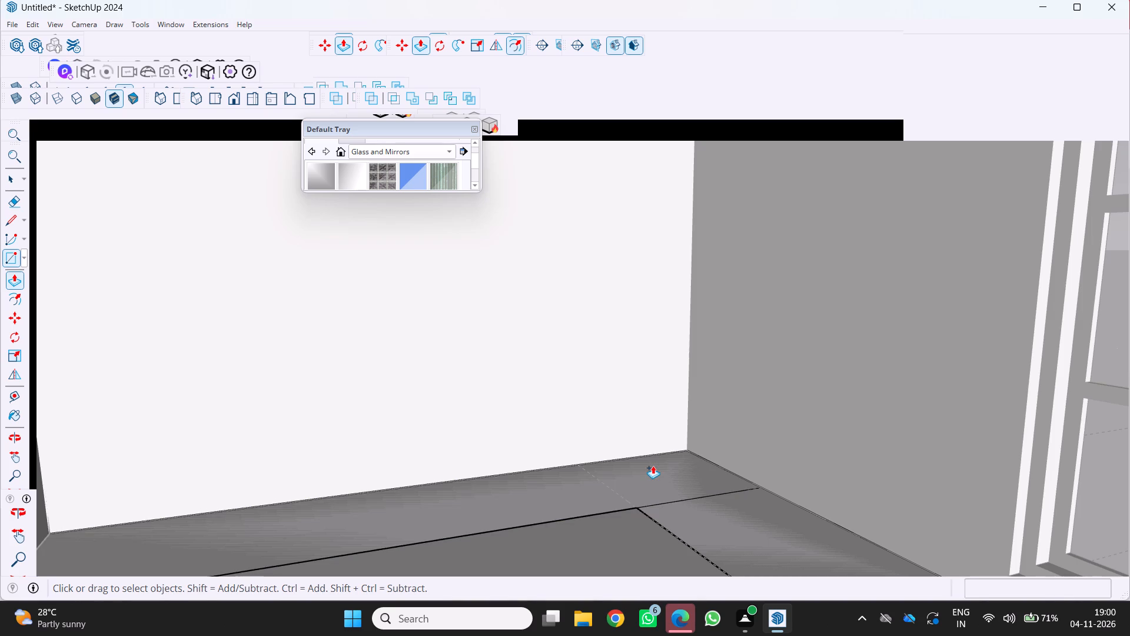
# Erase the edge shared by the two floor rectangles to merge them into one L-shaped face.
pyautogui.scroll(1, 663, 489)
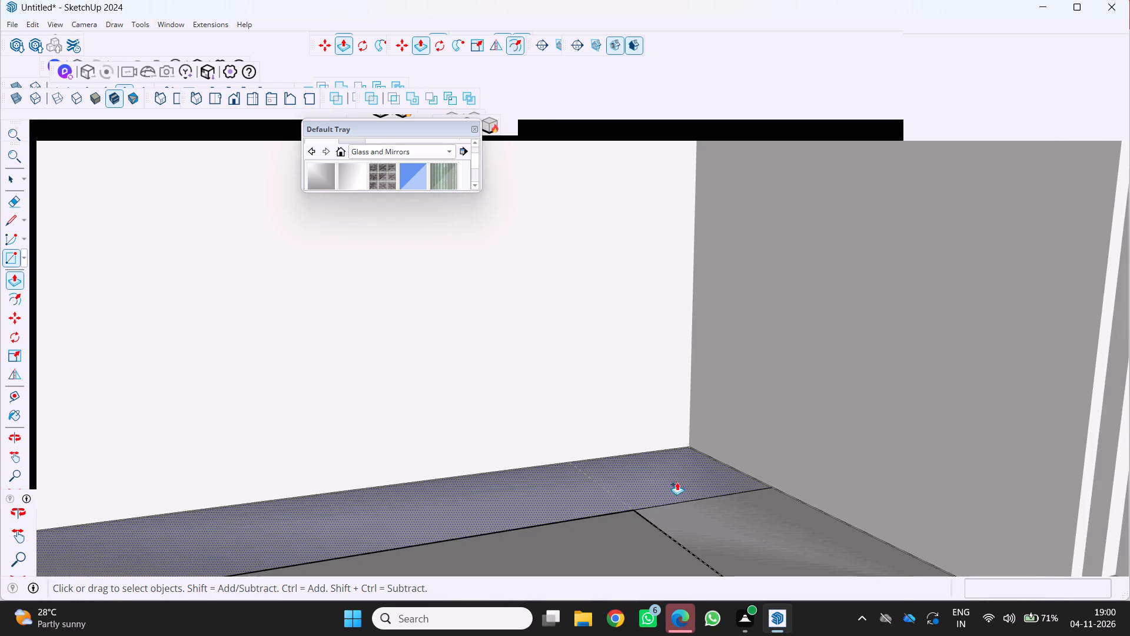
pyautogui.scroll(-6, 677, 482)
pyautogui.scroll(2, 665, 499)
pyautogui.moveTo(670, 501); pyautogui.dragTo(626, 529, button='middle')
pyautogui.middleClick(626, 529)
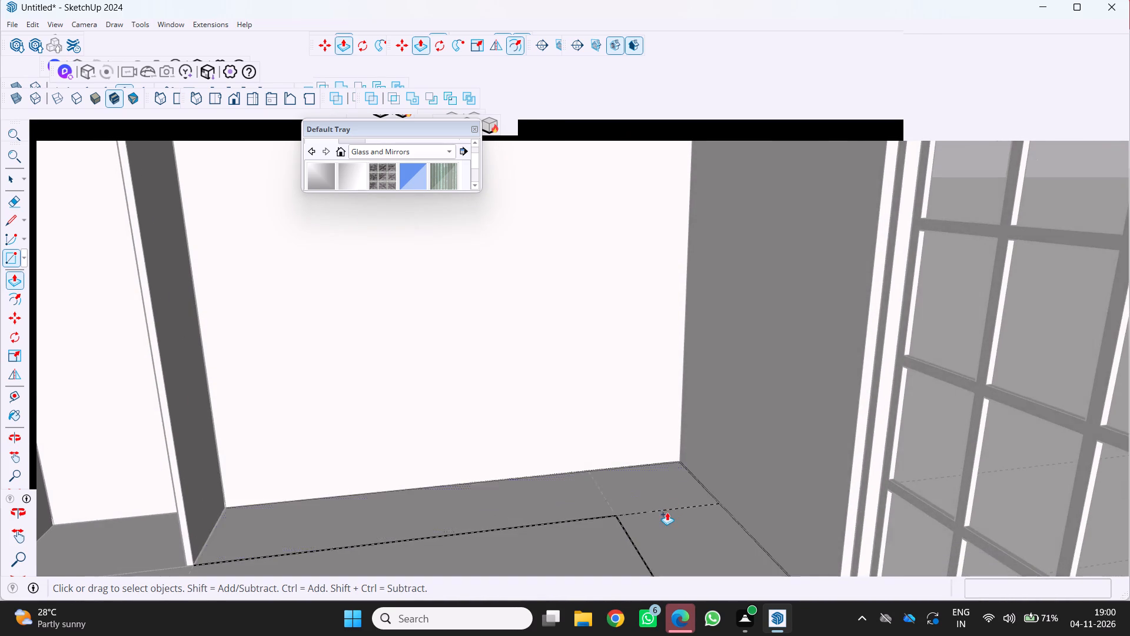
pyautogui.scroll(2, 667, 512)
pyautogui.press('e')
pyautogui.scroll(1, 660, 499)
pyautogui.click(660, 511)
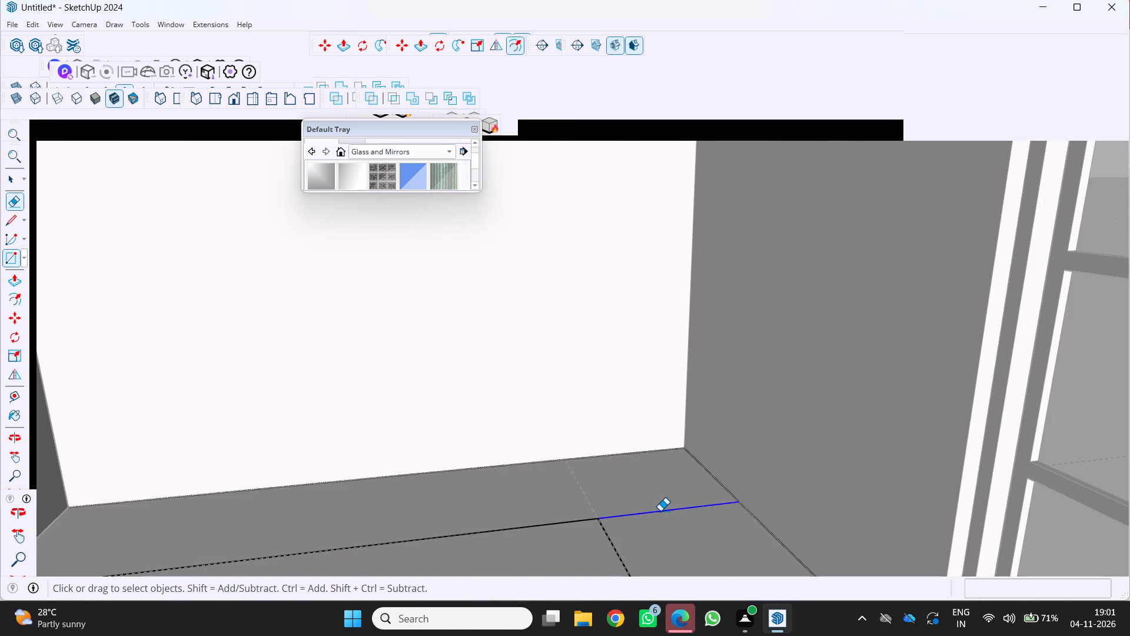
pyautogui.scroll(-10, 630, 483)
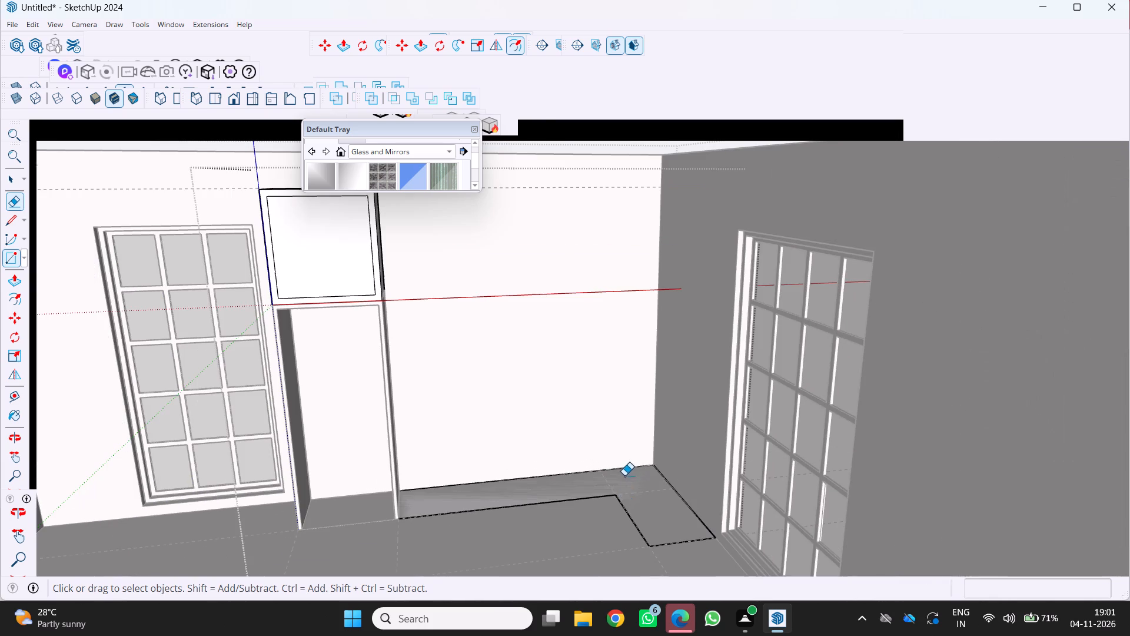
# Extrude the L-shaped floor face upward by 80 cm to form the counter block.
pyautogui.press('p')
pyautogui.click(648, 508)
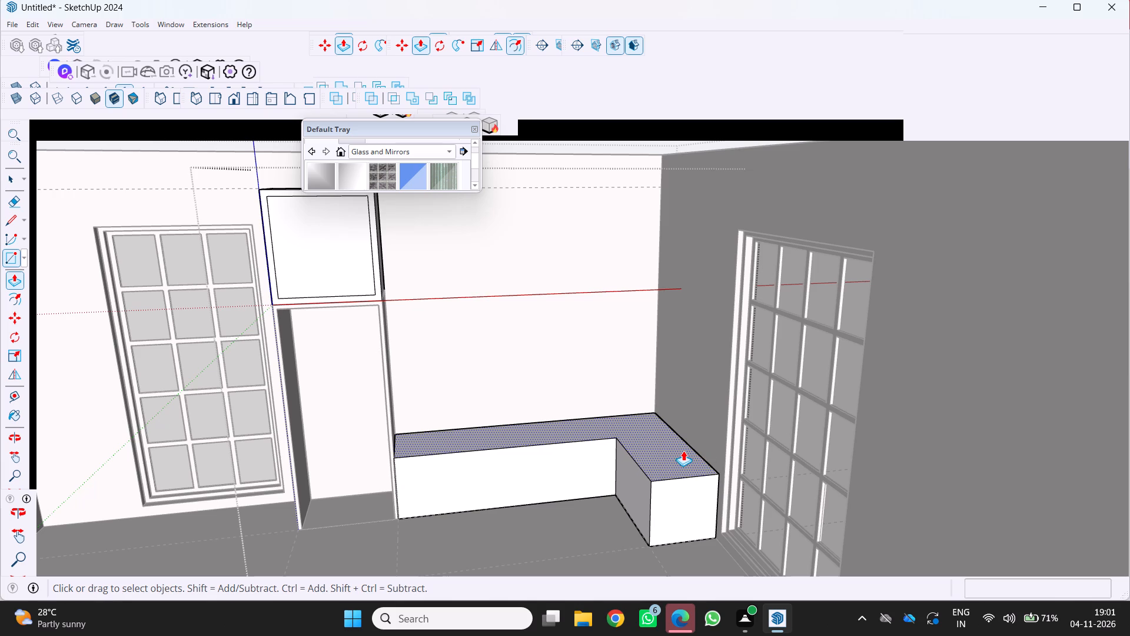
pyautogui.write('80')
pyautogui.press('Return')
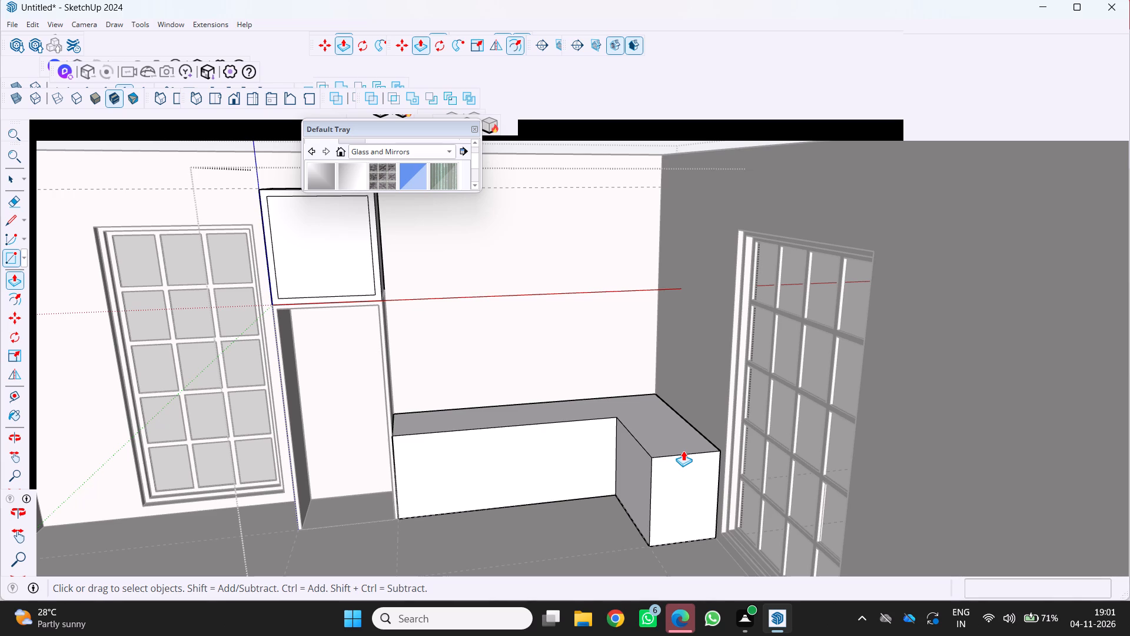
# Examine the L-shaped counter block beside the cabinet and side wall from close up and further back.
pyautogui.scroll(1, 507, 438)
pyautogui.moveTo(506, 438); pyautogui.dragTo(573, 376, button='middle')
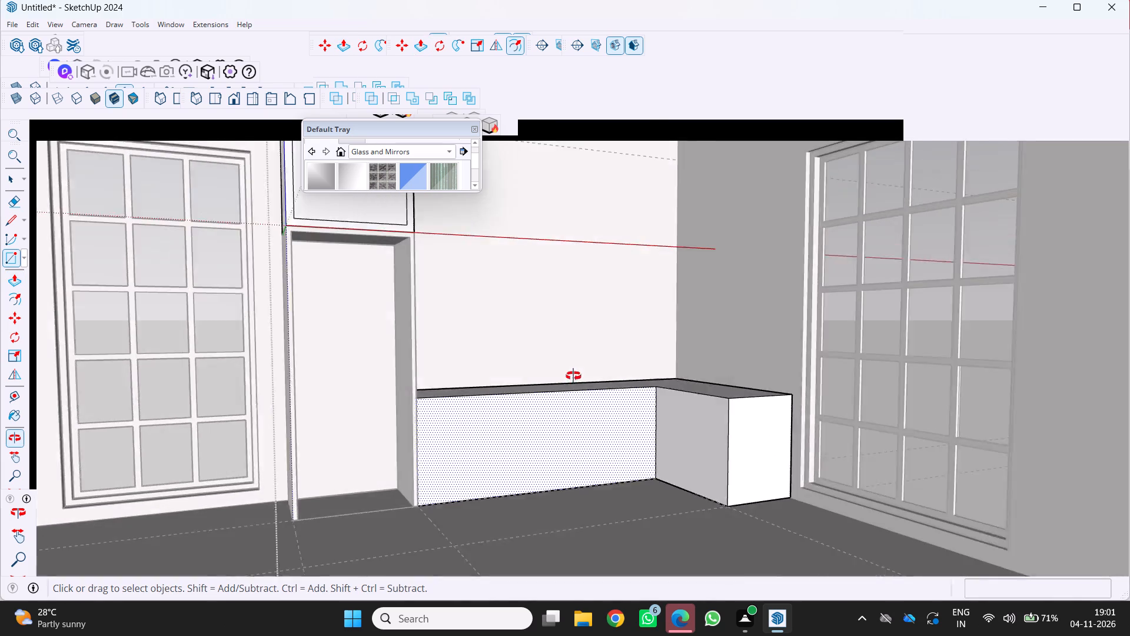
pyautogui.moveTo(573, 376); pyautogui.dragTo(573, 375, button='middle')
pyautogui.scroll(4, 603, 407)
pyautogui.moveTo(573, 416); pyautogui.dragTo(510, 428, button='middle')
pyautogui.scroll(1, 553, 419)
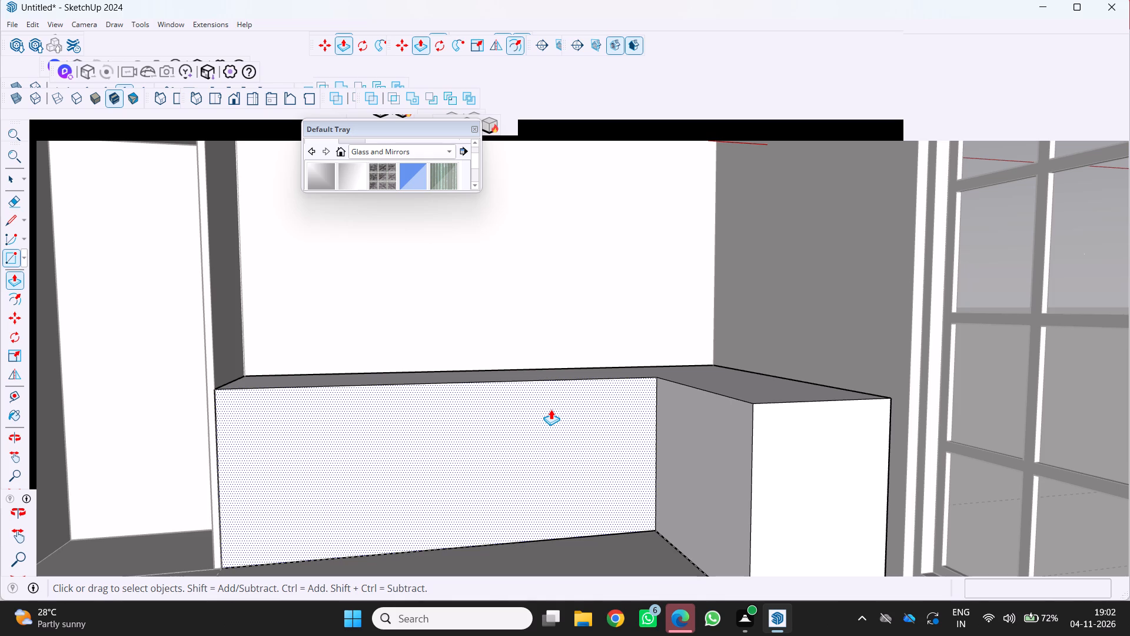
pyautogui.scroll(-1, 515, 412)
pyautogui.scroll(-4, 511, 635)
pyautogui.scroll(-5, 590, 407)
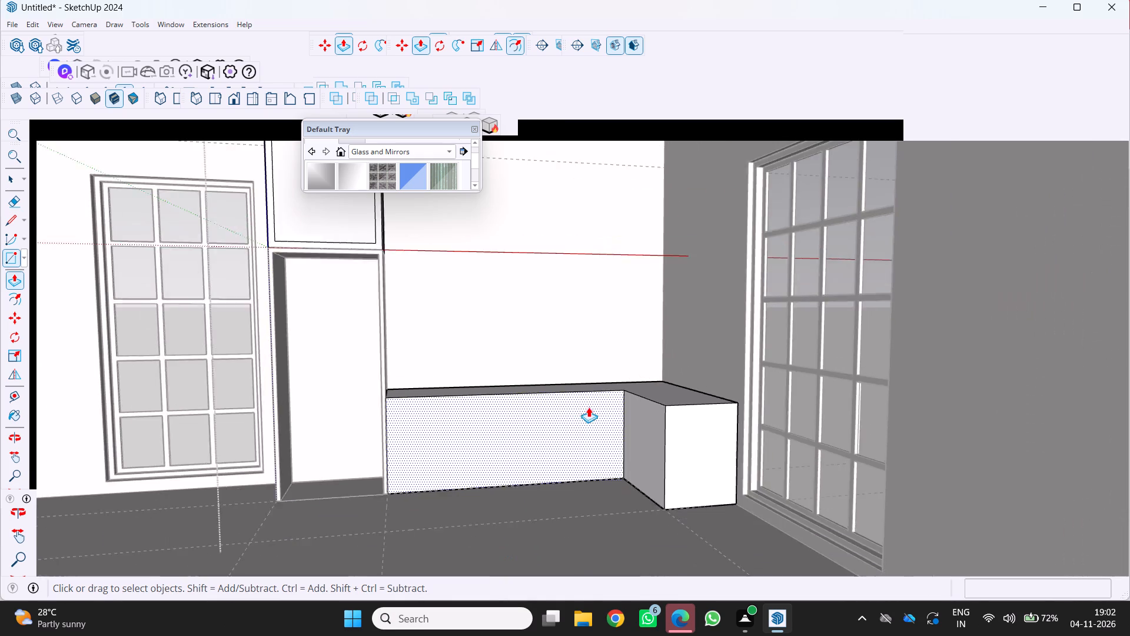
# Copy the three front and end top edges of the L-shaped counter block 30 cm down its faces.
pyautogui.moveTo(584, 408); pyautogui.dragTo(573, 470, button='middle')
pyautogui.scroll(3, 563, 435)
pyautogui.press('space')
pyautogui.scroll(3, 551, 416)
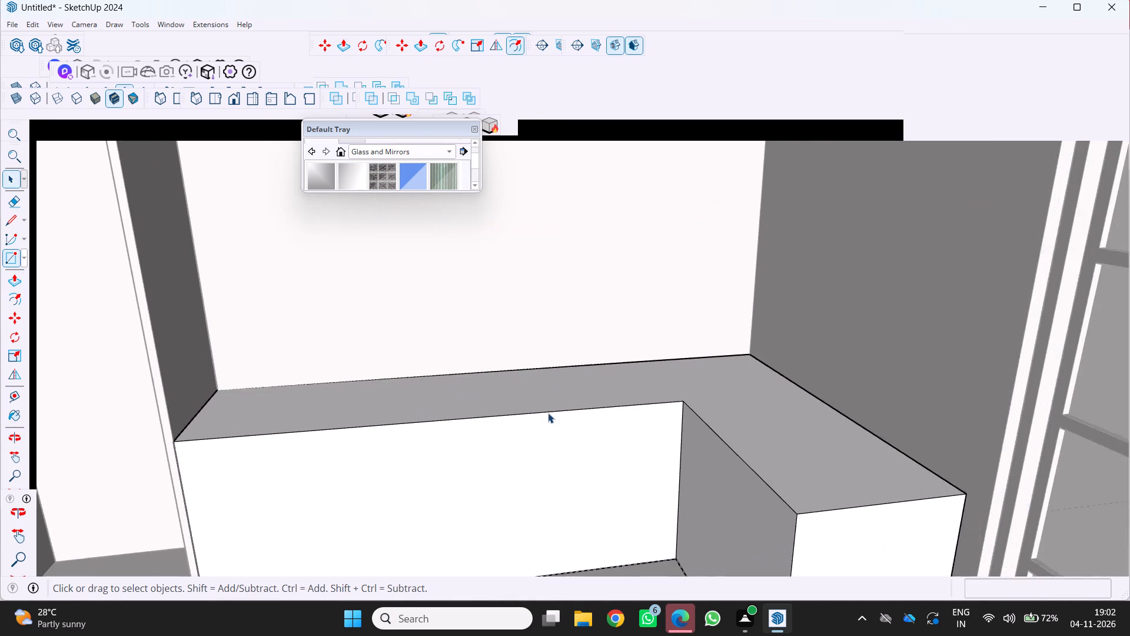
pyautogui.scroll(4, 548, 413)
pyautogui.click(542, 412)
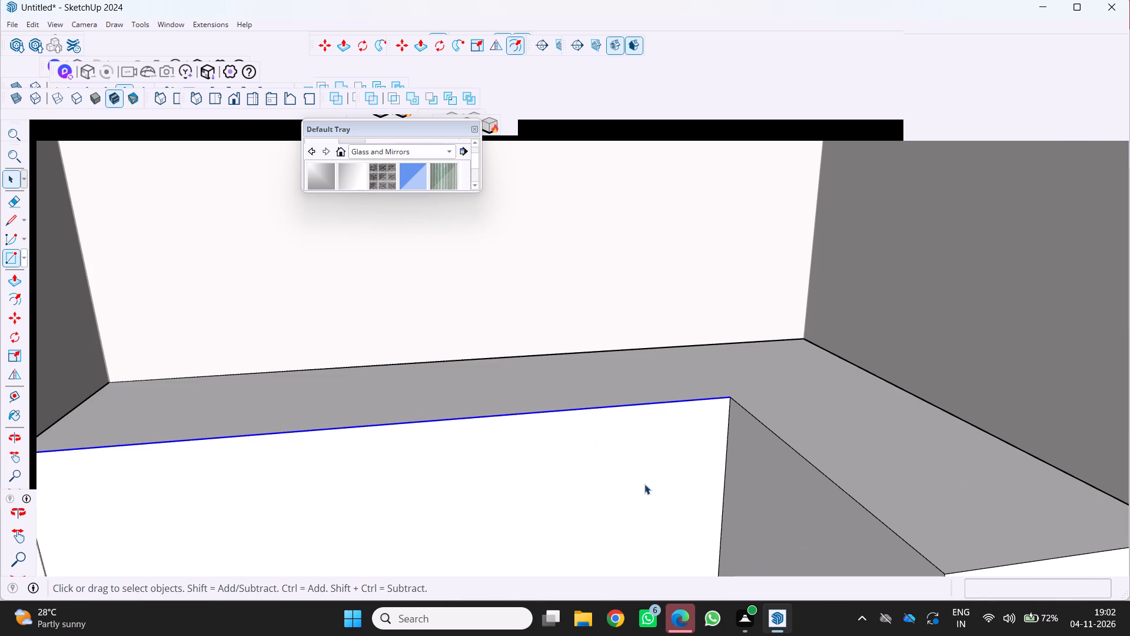
pyautogui.keyDown('shift'); pyautogui.click(820, 471); pyautogui.keyUp('shift')
pyautogui.keyDown('shift'); pyautogui.scroll(-11, 802, 463); pyautogui.keyUp('shift')
pyautogui.keyDown('shift'); pyautogui.scroll(5, 838, 472); pyautogui.keyUp('shift')
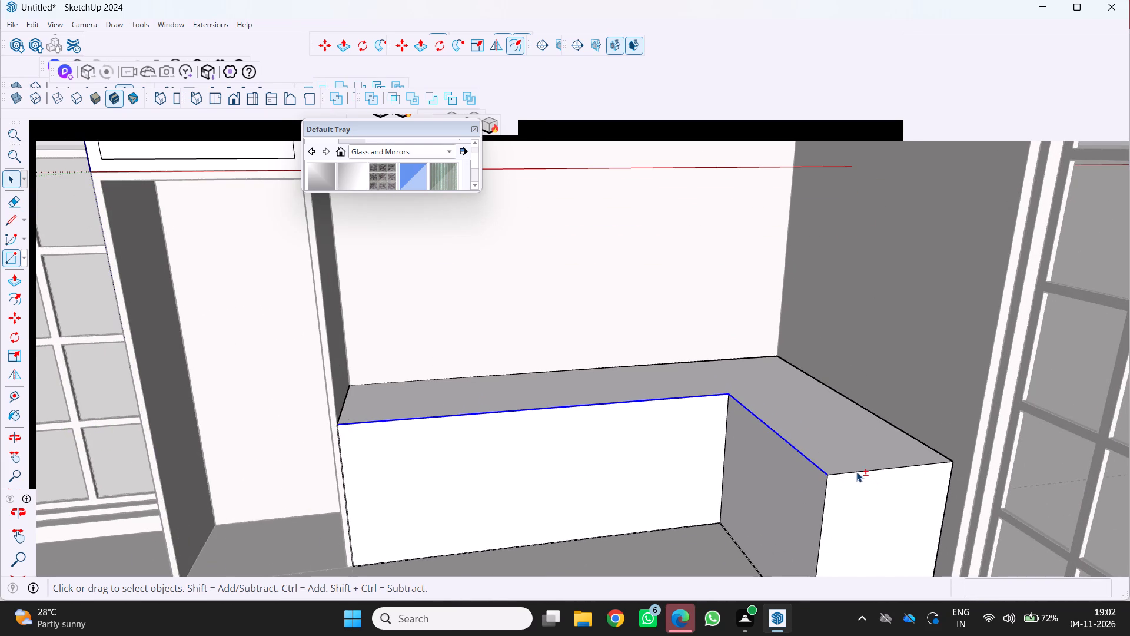
pyautogui.keyDown('shift'); pyautogui.click(855, 471); pyautogui.keyUp('shift')
pyautogui.scroll(-5, 830, 500)
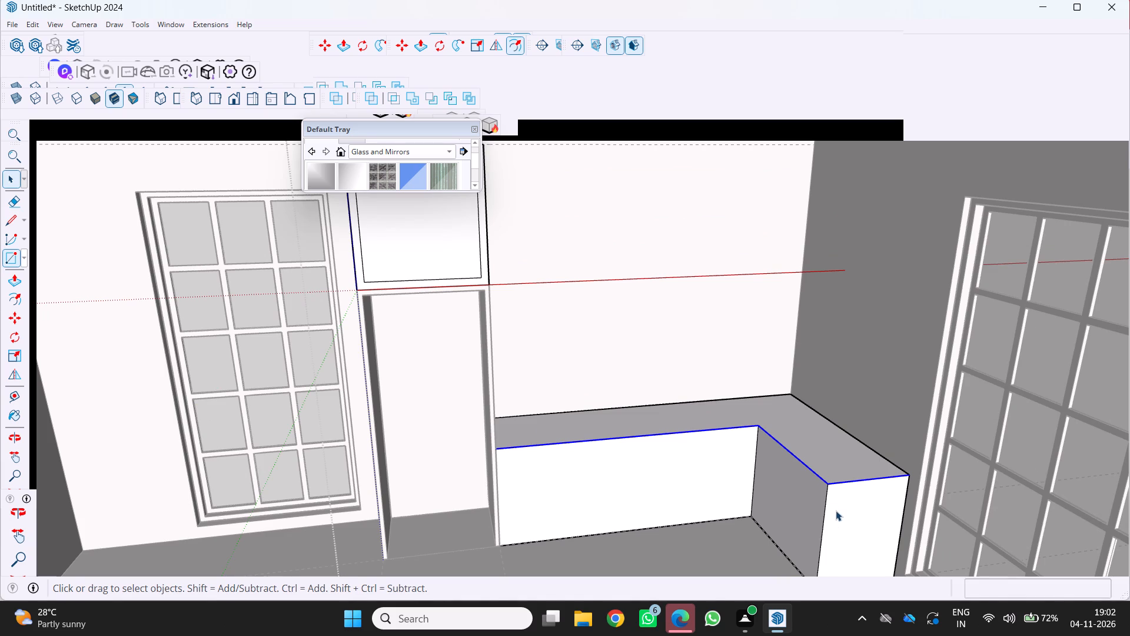
pyautogui.press('m')
pyautogui.scroll(3, 818, 531)
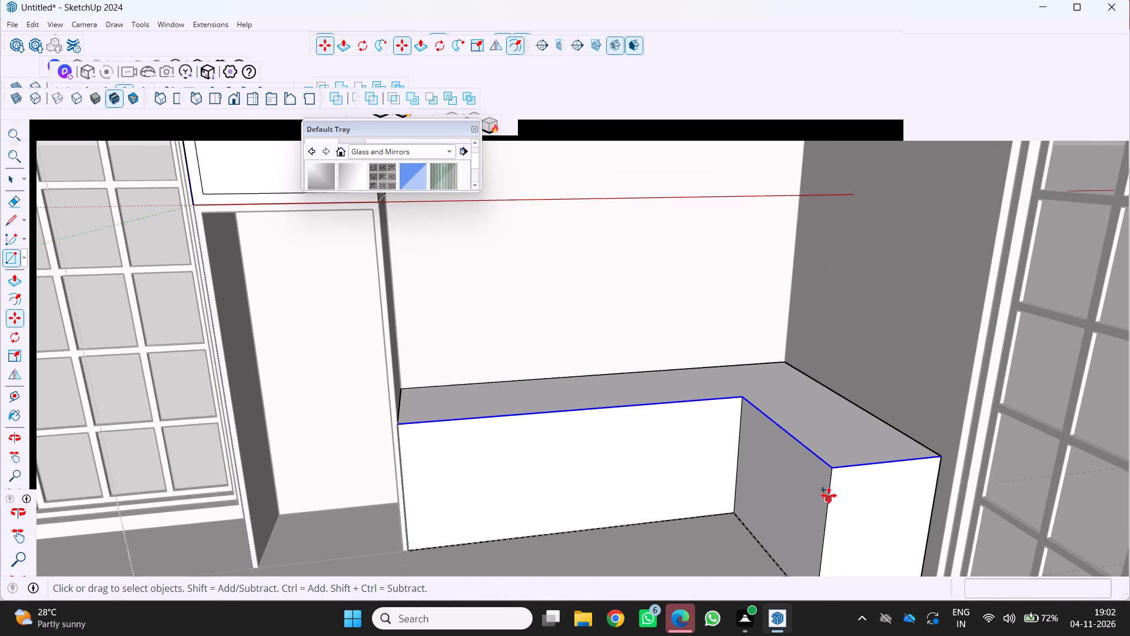
pyautogui.click(832, 468)
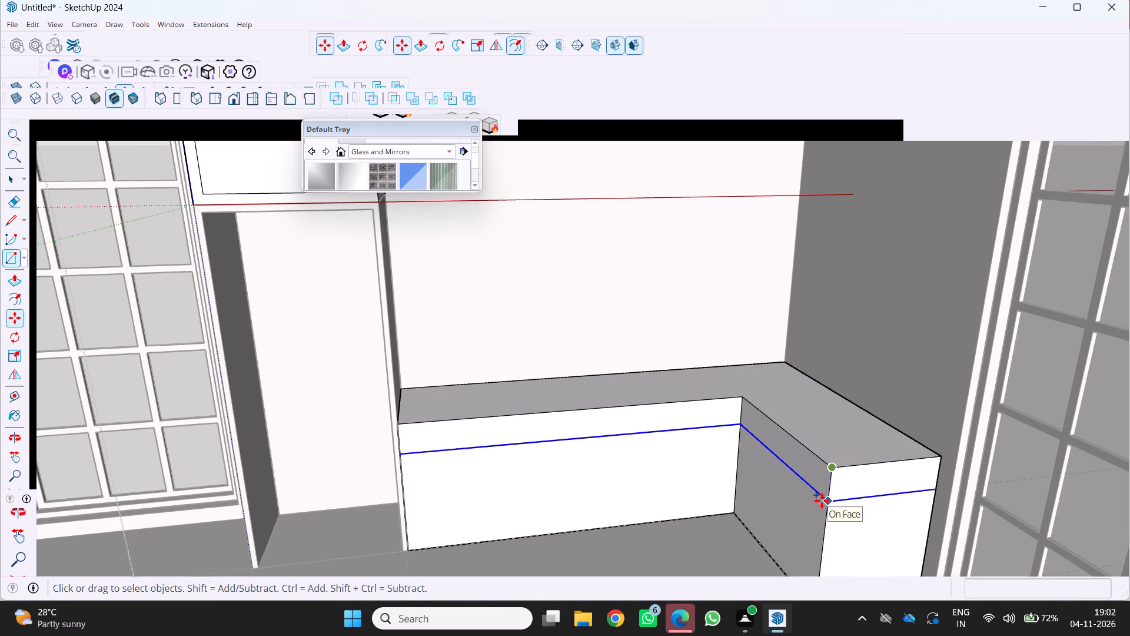
pyautogui.write('30')
pyautogui.press('Return')
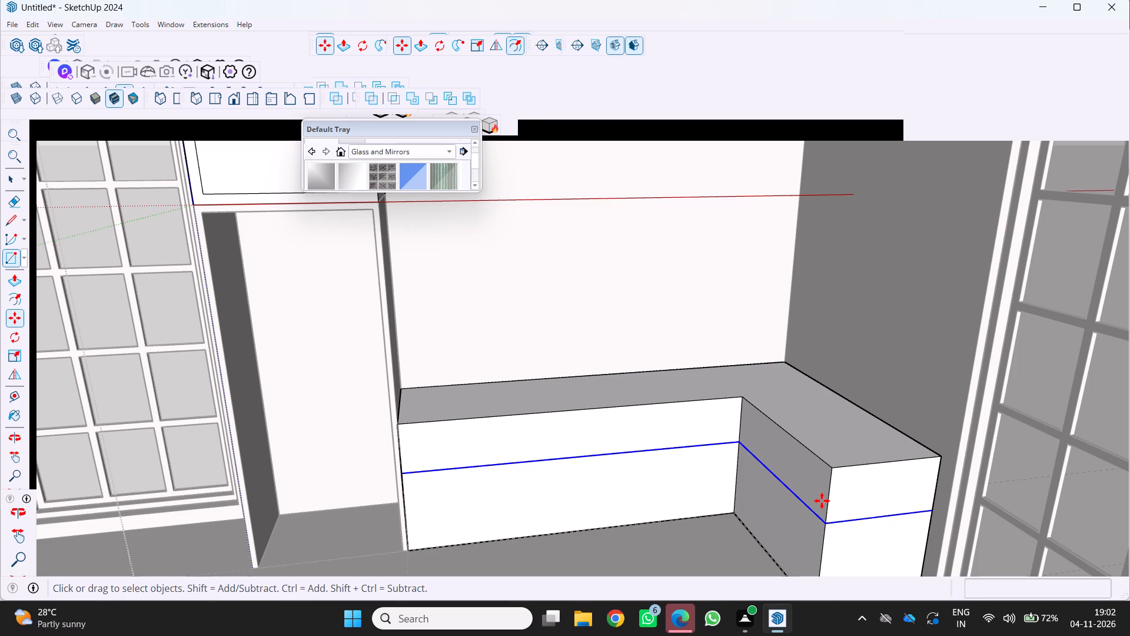
# Undo the 30 cm copy of the counter's top edges.
pyautogui.hotkey('ctrl', 'z')
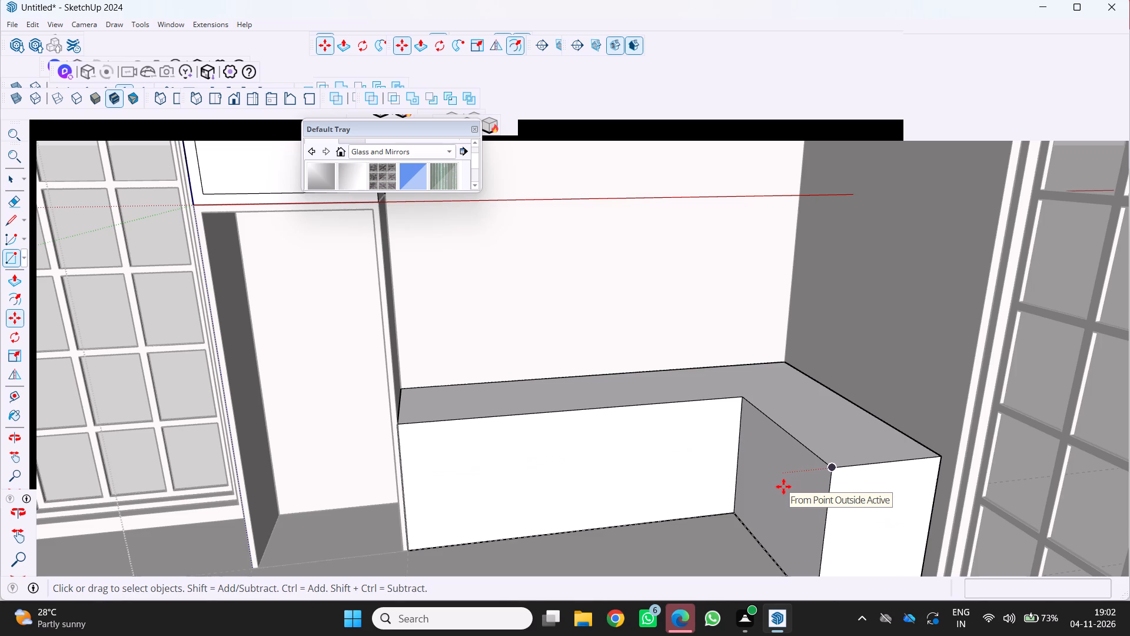
# Copy the three front and end top edges of the L-shaped counter block 3 cm down its faces.
pyautogui.scroll(2, 740, 452)
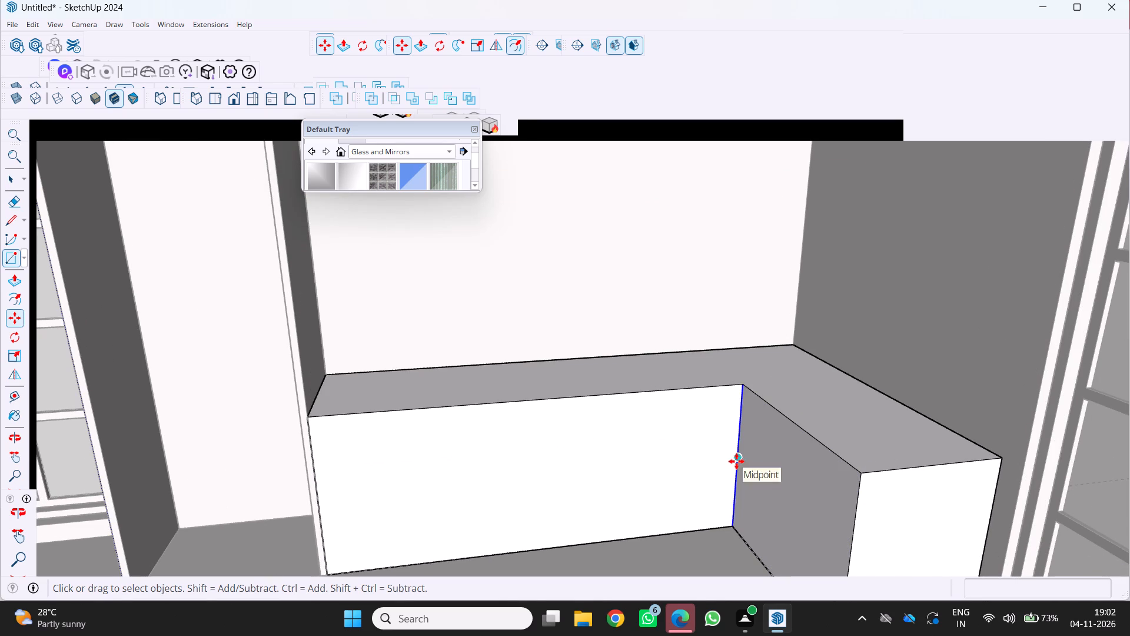
pyautogui.press('space')
pyautogui.moveTo(600, 397); pyautogui.dragTo(603, 427, button='middle')
pyautogui.scroll(1, 600, 397)
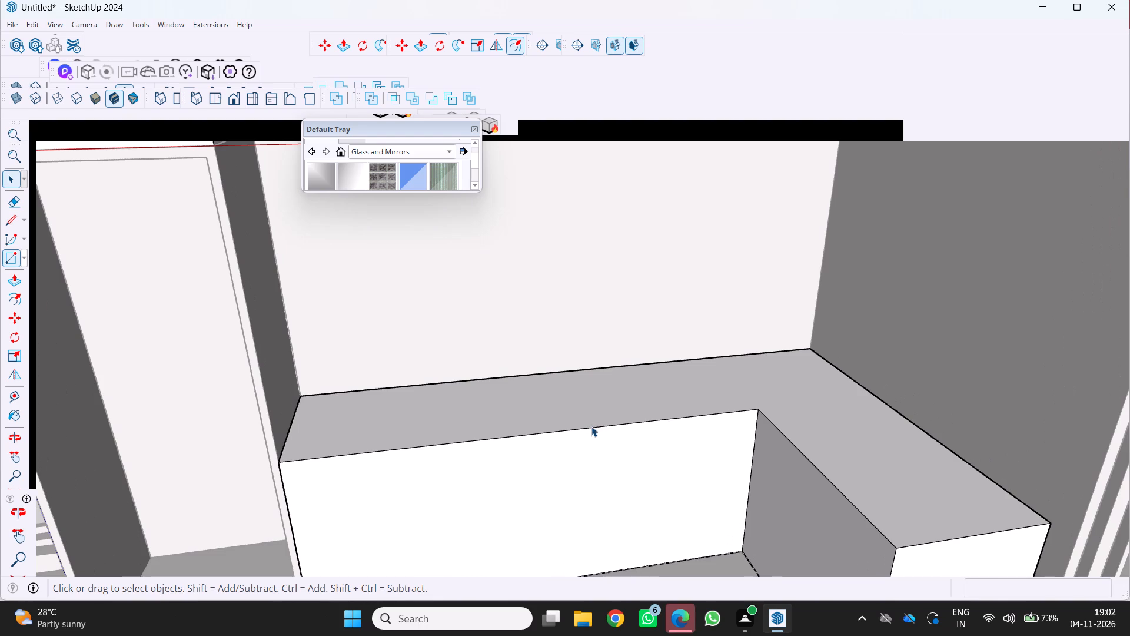
pyautogui.click(591, 428)
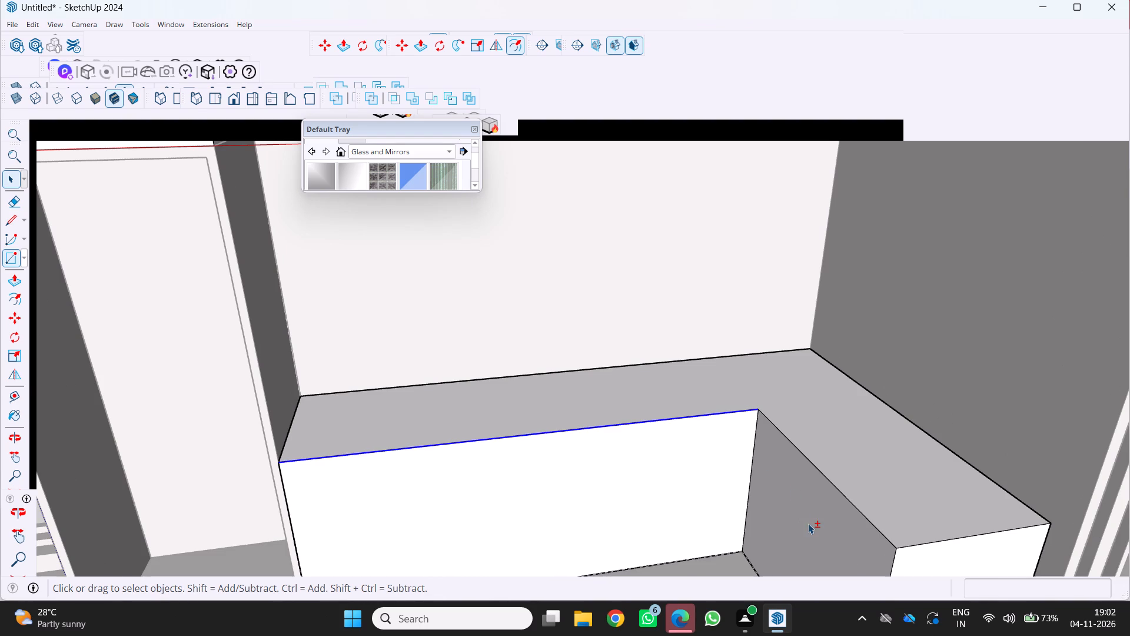
pyautogui.keyDown('shift'); pyautogui.scroll(4, 808, 524); pyautogui.keyUp('shift')
pyautogui.keyDown('shift'); pyautogui.click(846, 462); pyautogui.keyUp('shift')
pyautogui.keyDown('shift'); pyautogui.scroll(-2, 845, 461); pyautogui.keyUp('shift')
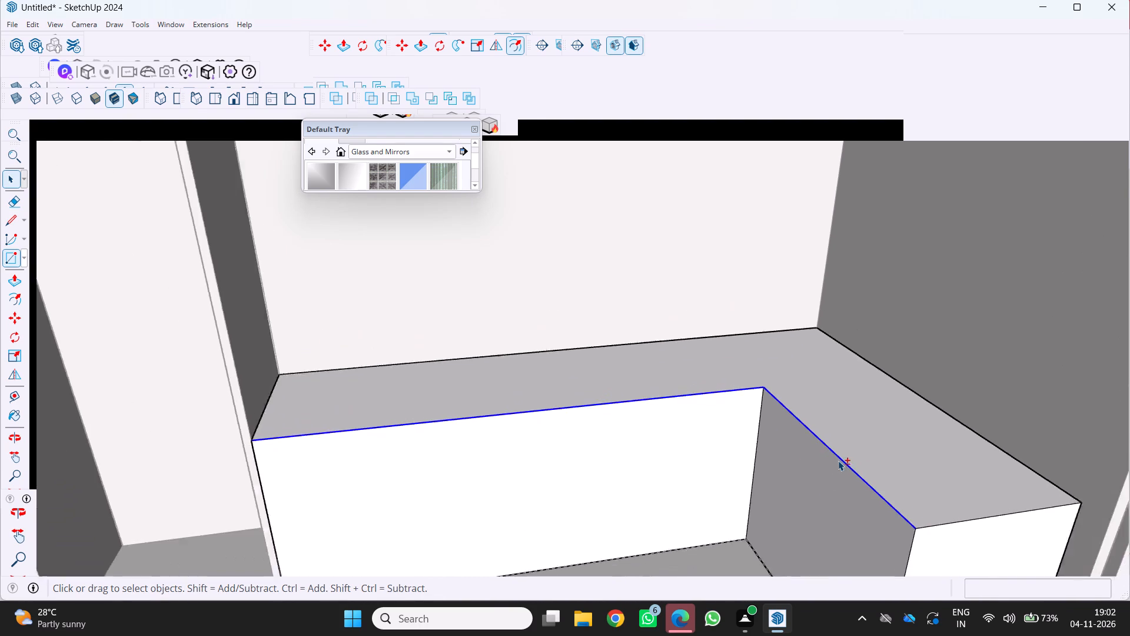
pyautogui.keyDown('shift'); pyautogui.scroll(-7, 838, 461); pyautogui.keyUp('shift')
pyautogui.keyDown('shift'); pyautogui.scroll(5, 918, 508); pyautogui.keyUp('shift')
pyautogui.keyDown('shift'); pyautogui.click(914, 485); pyautogui.keyUp('shift')
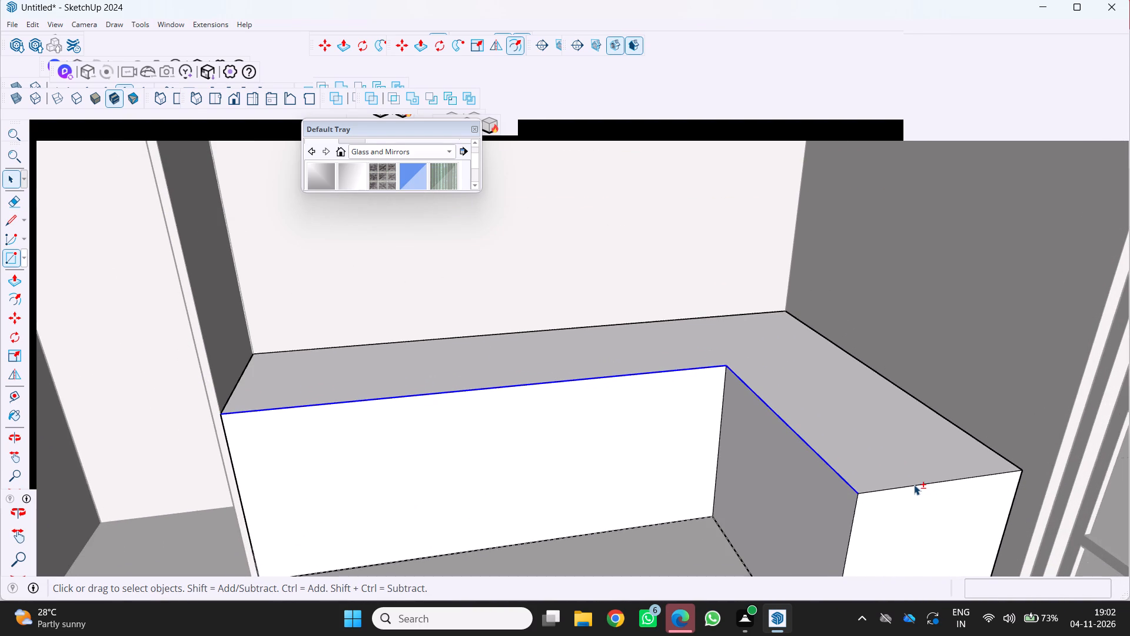
pyautogui.keyDown('shift'); pyautogui.scroll(-5, 911, 485); pyautogui.keyUp('shift')
pyautogui.press('m')
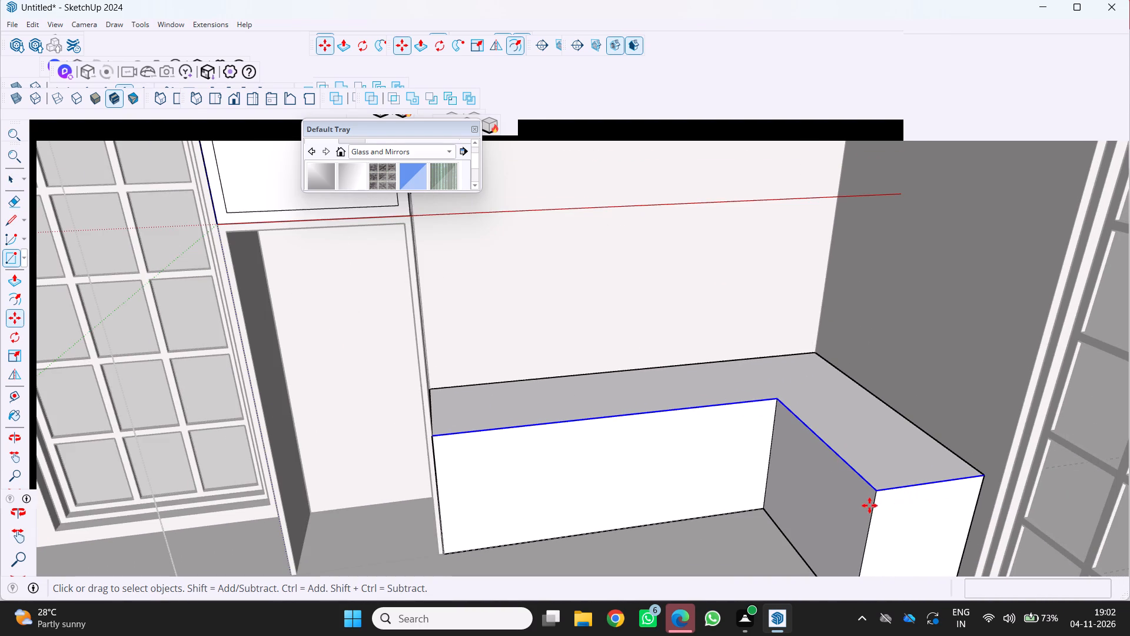
pyautogui.click(881, 491)
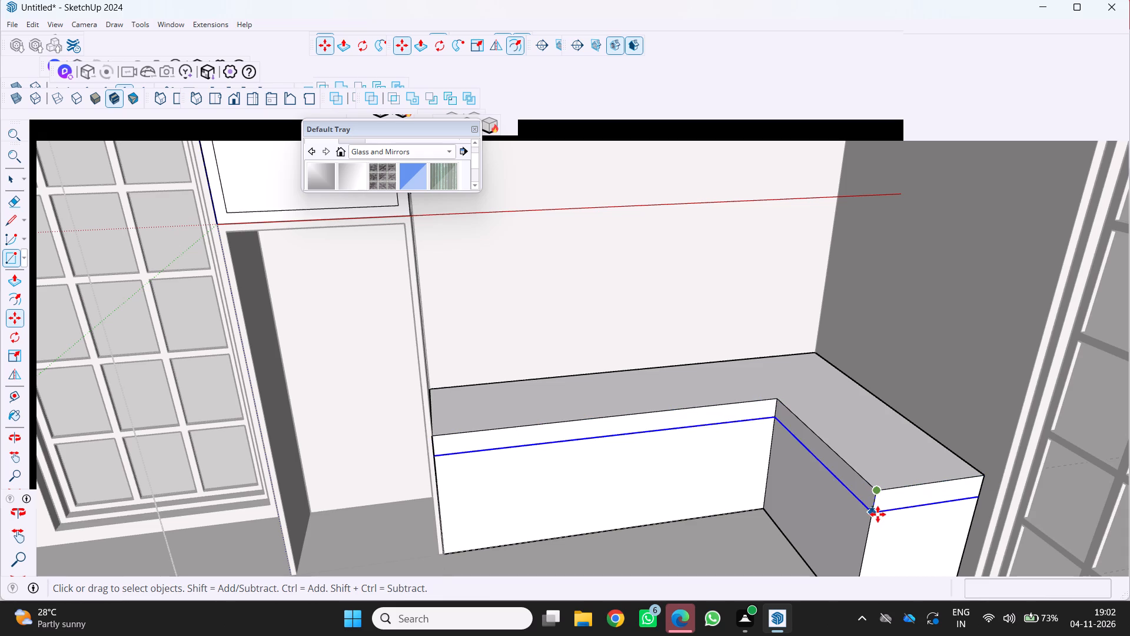
pyautogui.scroll(6, 876, 515)
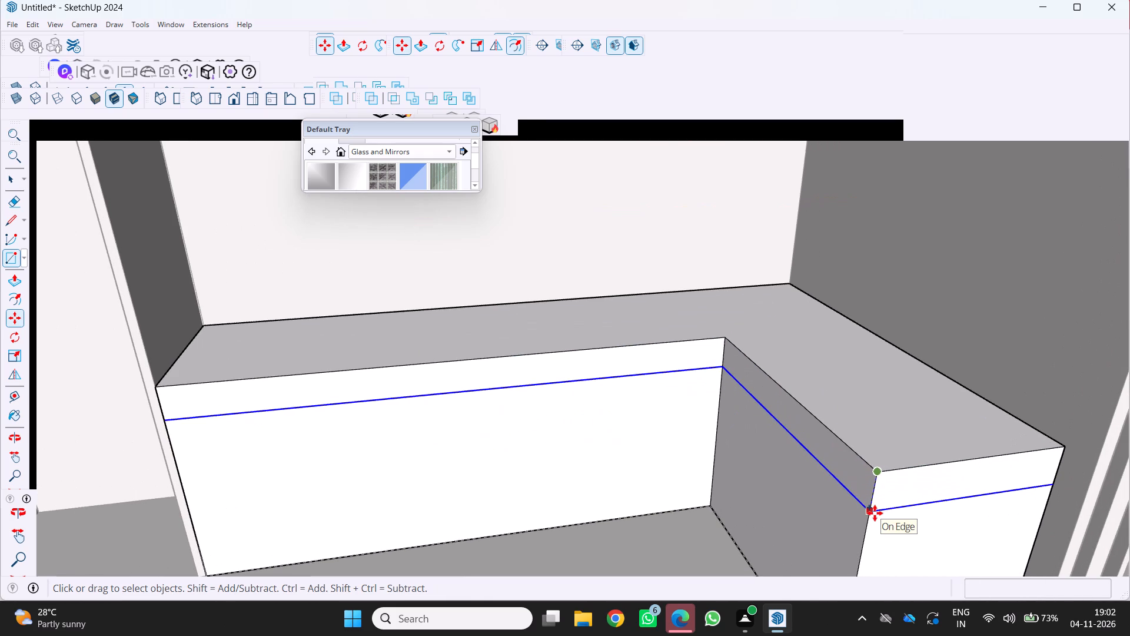
pyautogui.press('3')
pyautogui.press('Return')
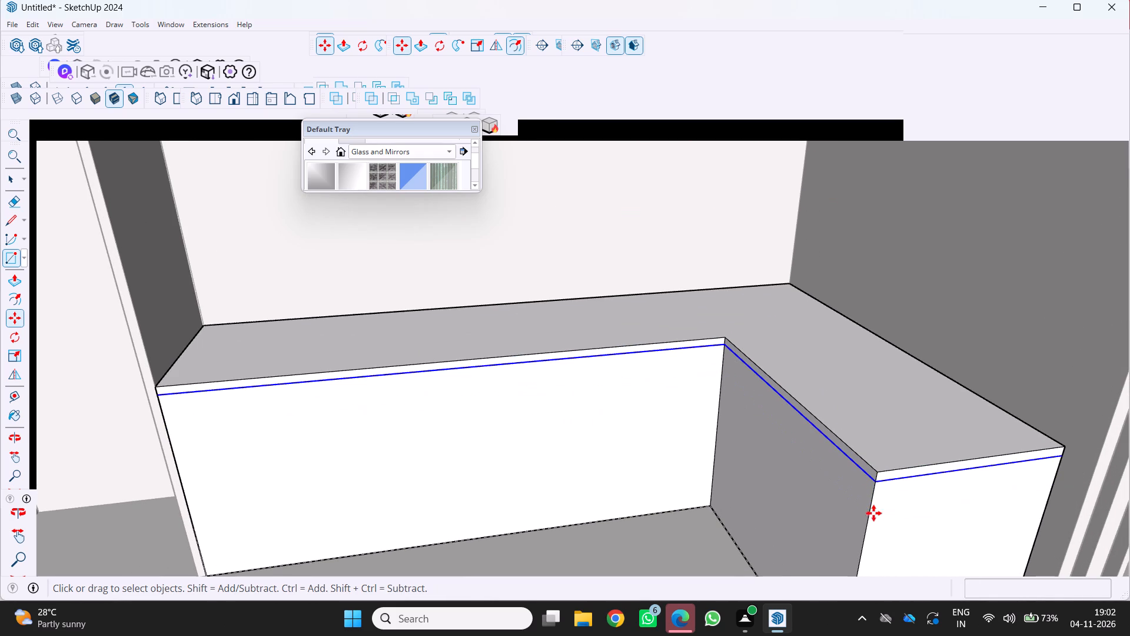
# Examine the narrow band below the counter's top edges from close up and further back.
pyautogui.scroll(8, 869, 507)
pyautogui.moveTo(847, 484); pyautogui.dragTo(844, 340, button='middle')
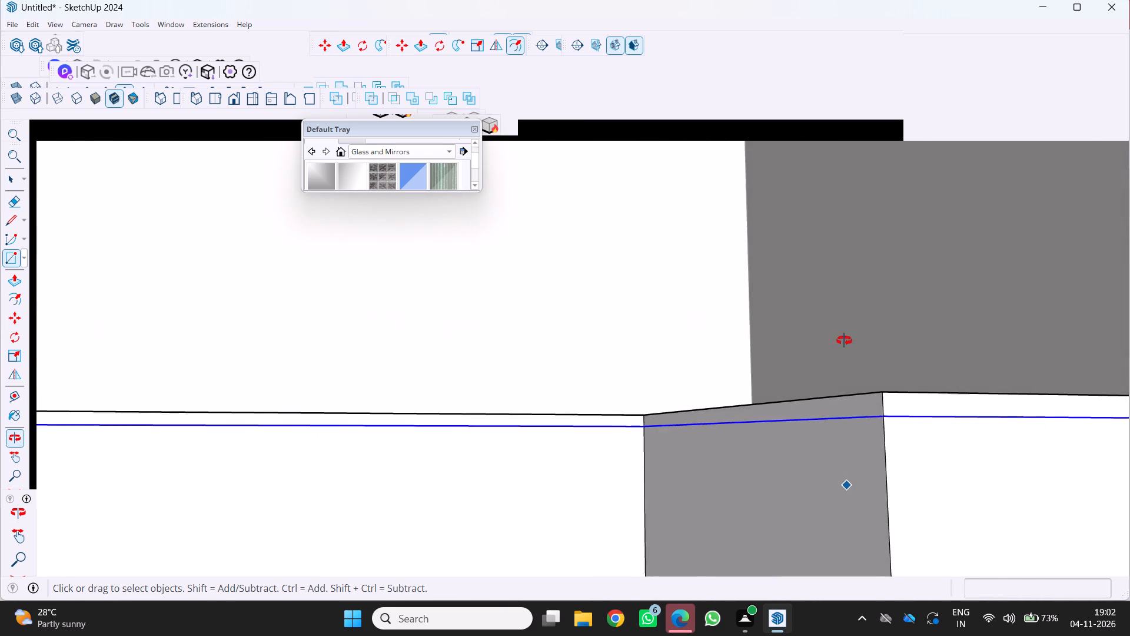
pyautogui.moveTo(844, 340); pyautogui.dragTo(868, 388, button='middle')
pyautogui.middleClick(868, 388)
pyautogui.scroll(-13, 868, 388)
pyautogui.moveTo(773, 412); pyautogui.dragTo(770, 415, button='middle')
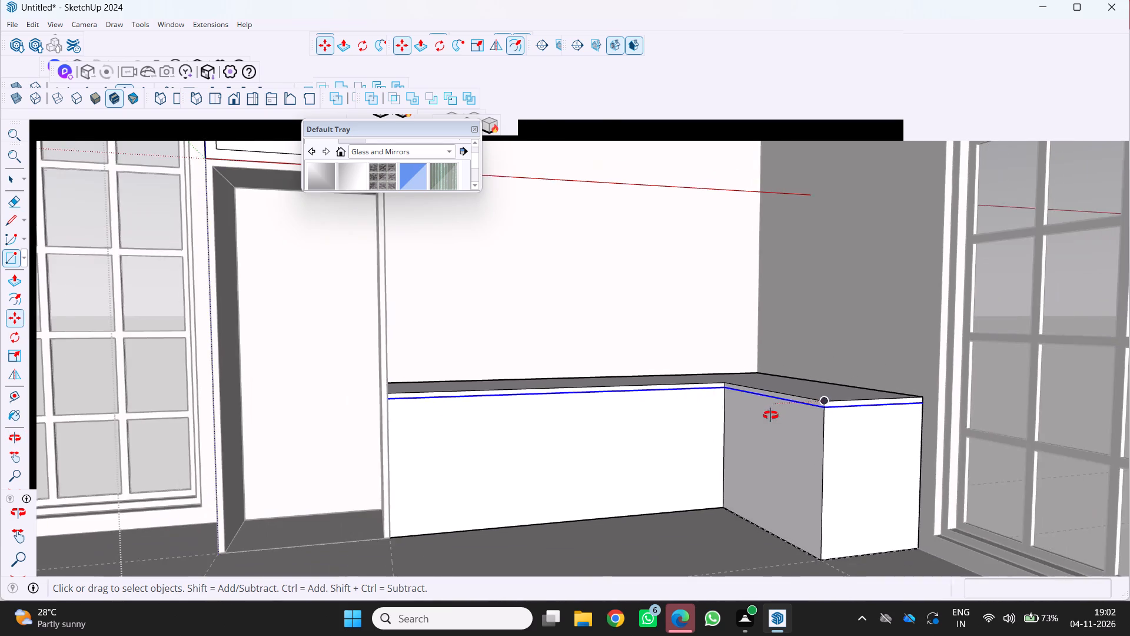
pyautogui.moveTo(770, 415); pyautogui.dragTo(759, 429, button='middle')
pyautogui.middleClick(759, 429)
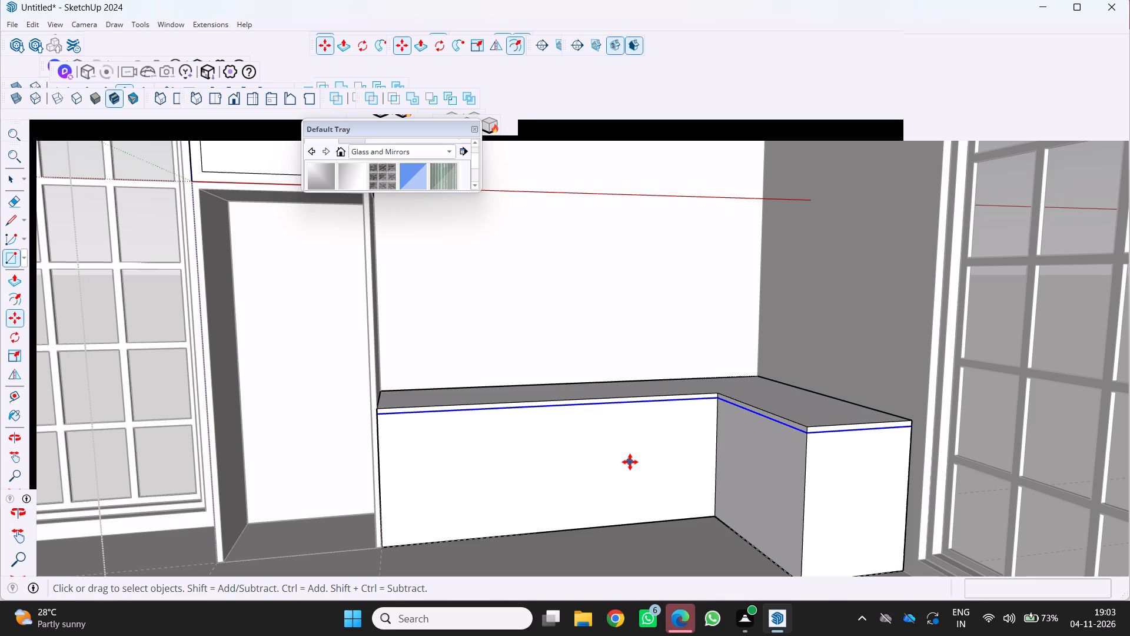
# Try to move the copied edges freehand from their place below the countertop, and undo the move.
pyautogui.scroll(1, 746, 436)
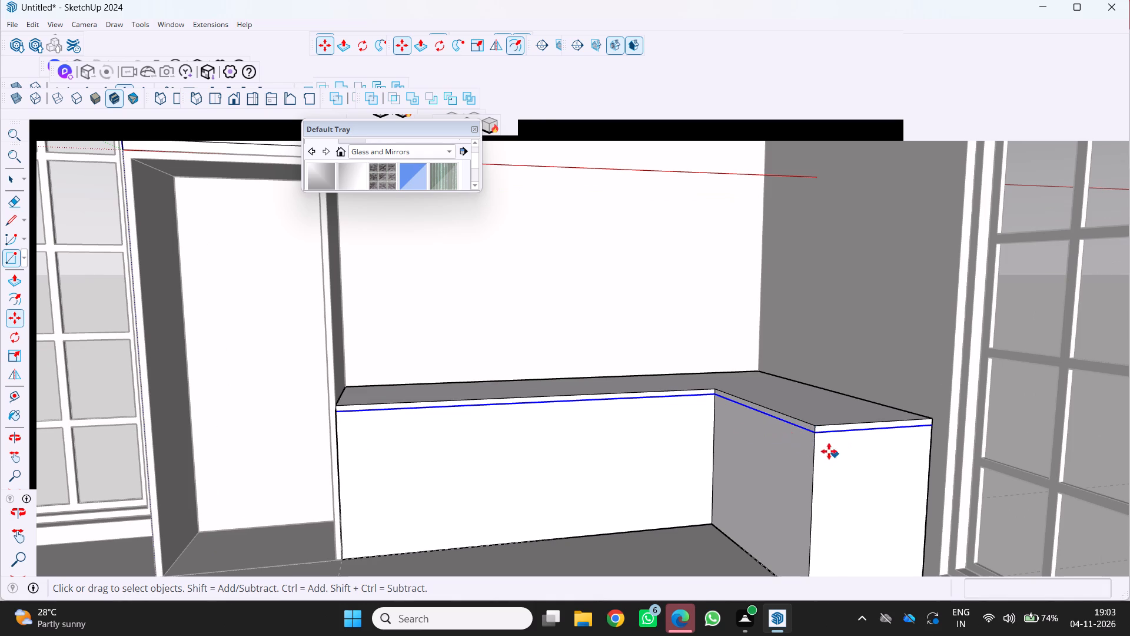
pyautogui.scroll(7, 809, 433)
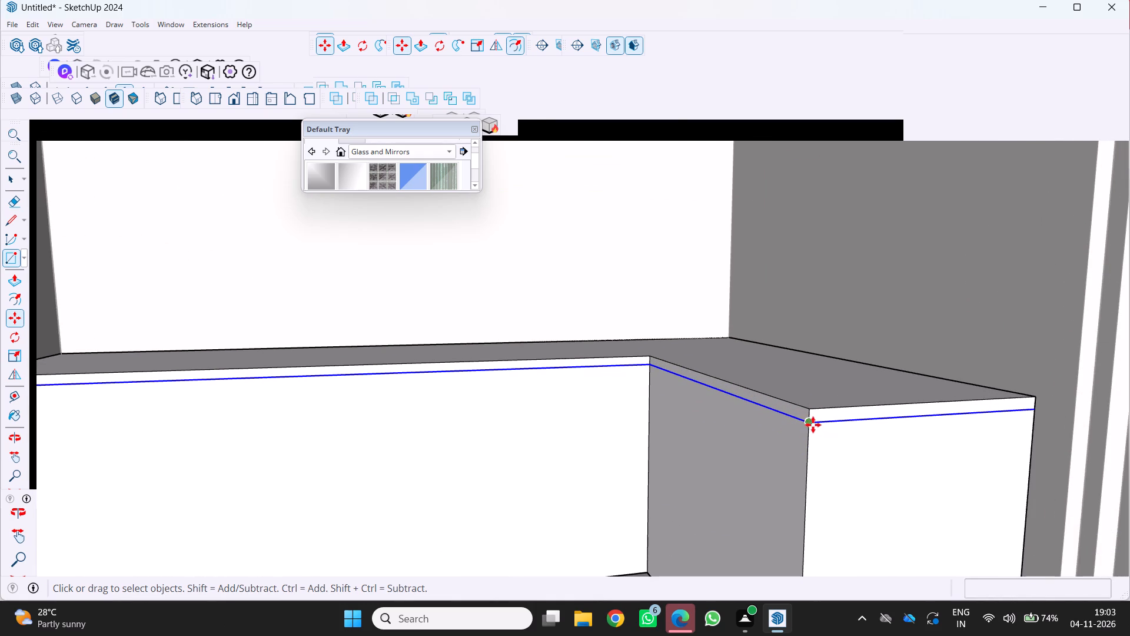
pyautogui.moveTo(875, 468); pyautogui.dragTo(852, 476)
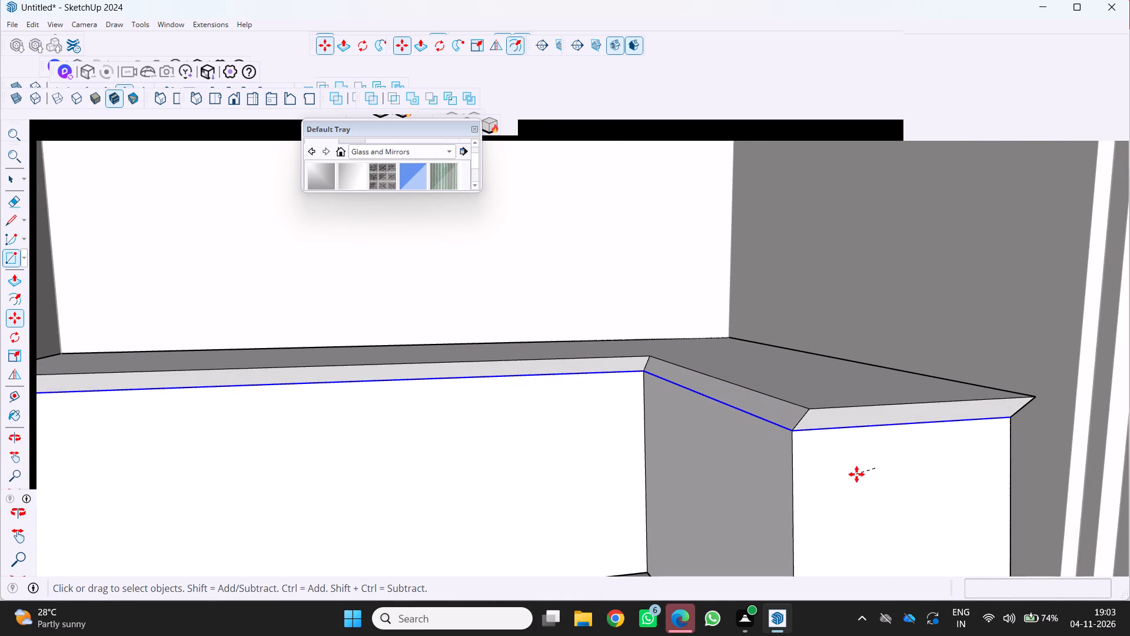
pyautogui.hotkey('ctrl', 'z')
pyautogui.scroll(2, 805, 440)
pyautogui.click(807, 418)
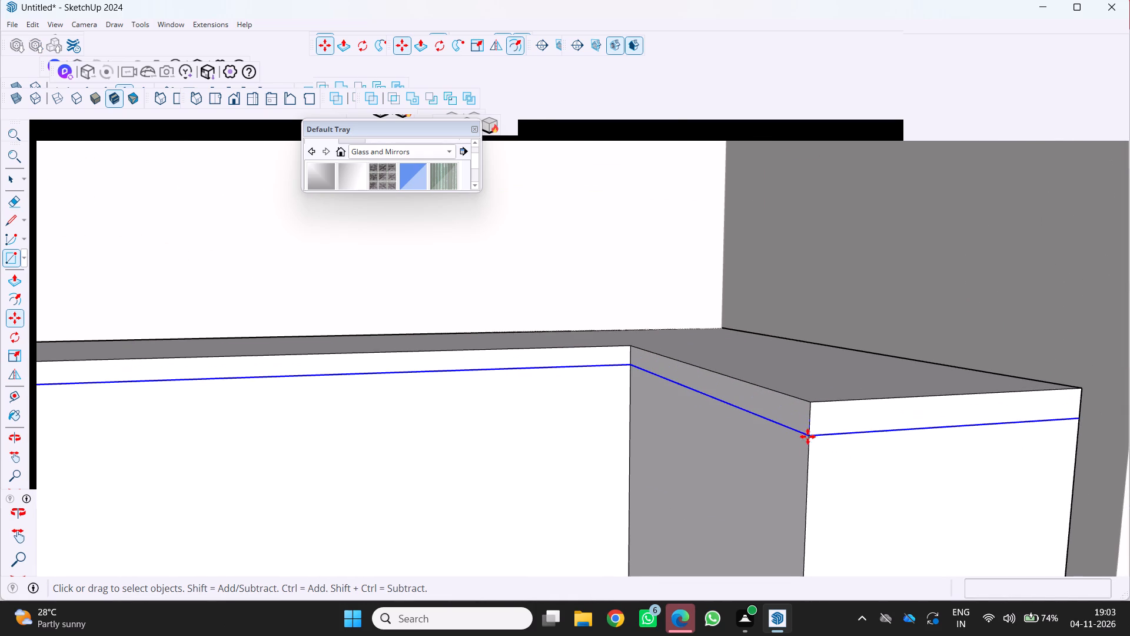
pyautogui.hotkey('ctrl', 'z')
# Examine the edge band around the counter's inner corner, long front and free end from several angles.
pyautogui.scroll(2, 793, 409)
pyautogui.moveTo(783, 408); pyautogui.dragTo(793, 412, button='middle')
pyautogui.scroll(1, 783, 408)
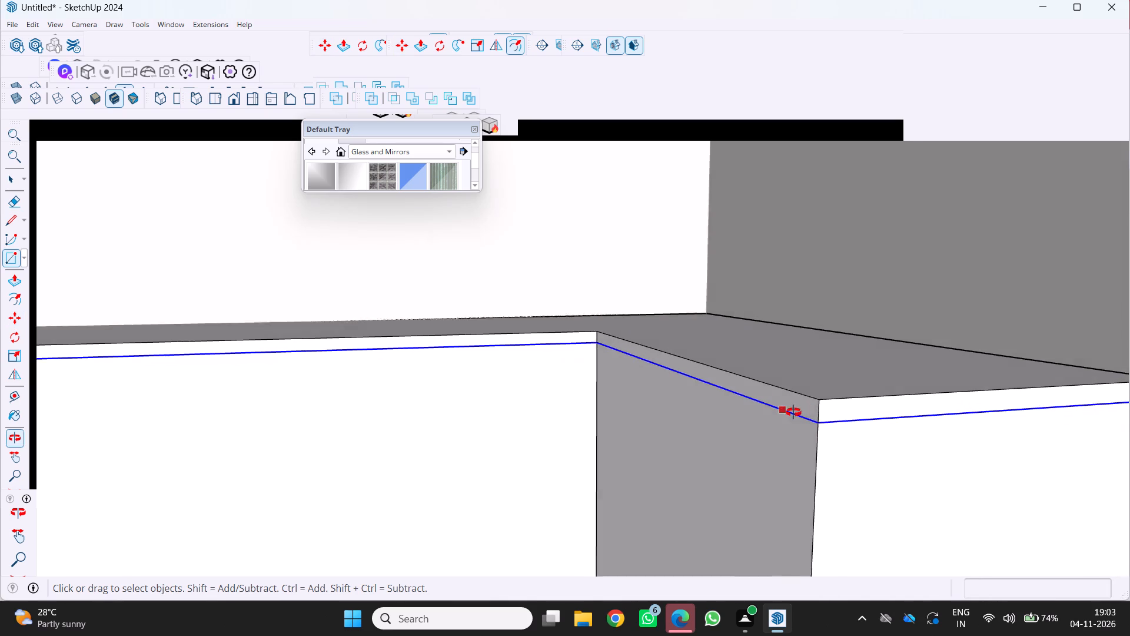
pyautogui.moveTo(793, 412); pyautogui.dragTo(855, 409, button='middle')
pyautogui.middleClick(855, 409)
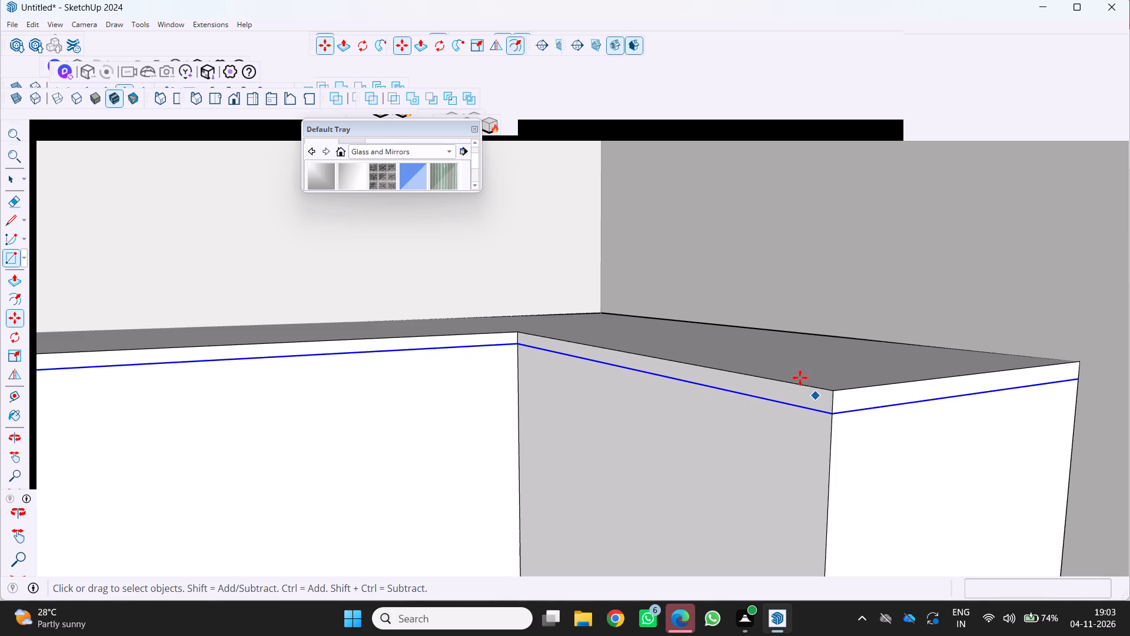
pyautogui.scroll(-4, 815, 396)
pyautogui.press('space')
pyautogui.scroll(1, 800, 415)
pyautogui.moveTo(800, 415); pyautogui.dragTo(801, 448, button='middle')
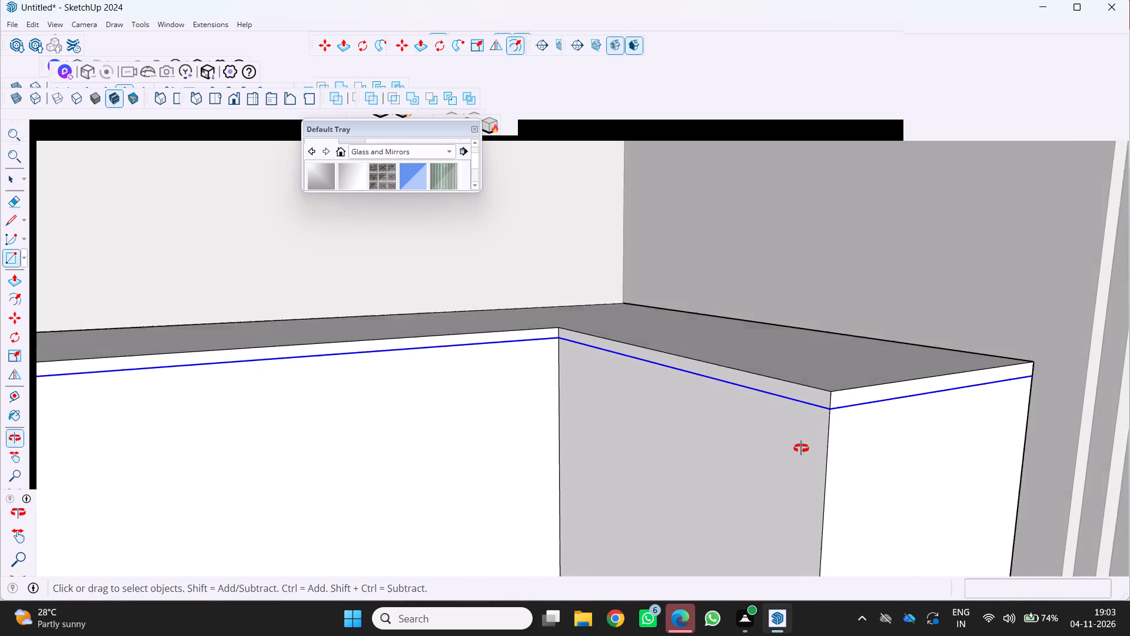
pyautogui.moveTo(801, 448); pyautogui.dragTo(795, 478, button='middle')
pyautogui.scroll(5, 546, 299)
pyautogui.moveTo(553, 297); pyautogui.dragTo(719, 329, button='middle')
pyautogui.middleClick(719, 329)
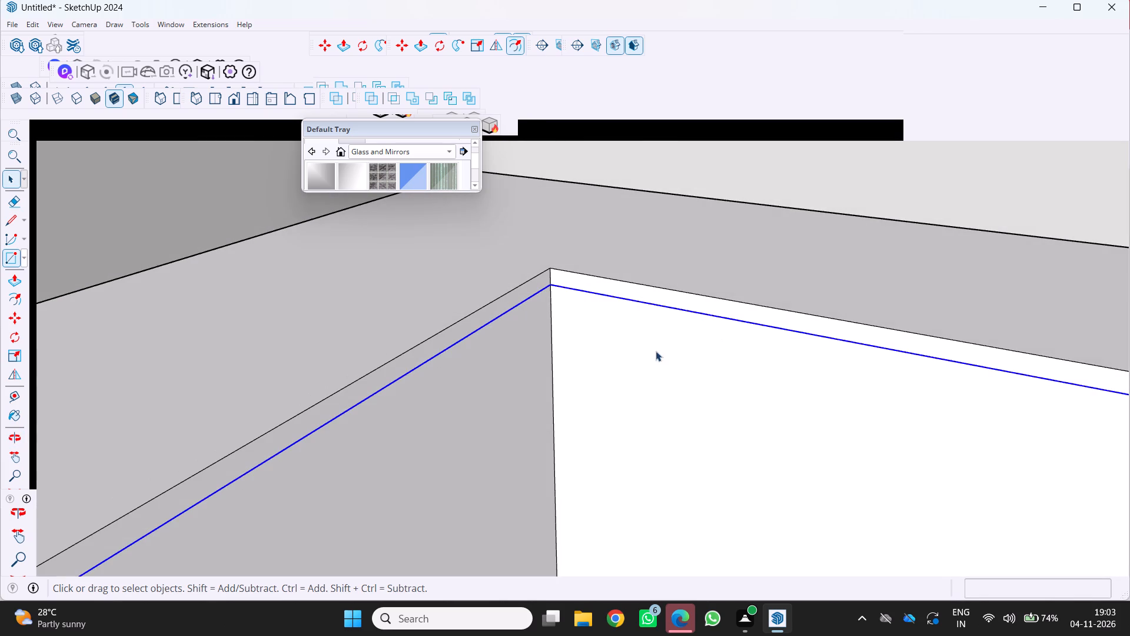
pyautogui.scroll(-4, 650, 269)
pyautogui.scroll(-4, 463, 363)
pyautogui.moveTo(544, 355); pyautogui.dragTo(483, 369, button='middle')
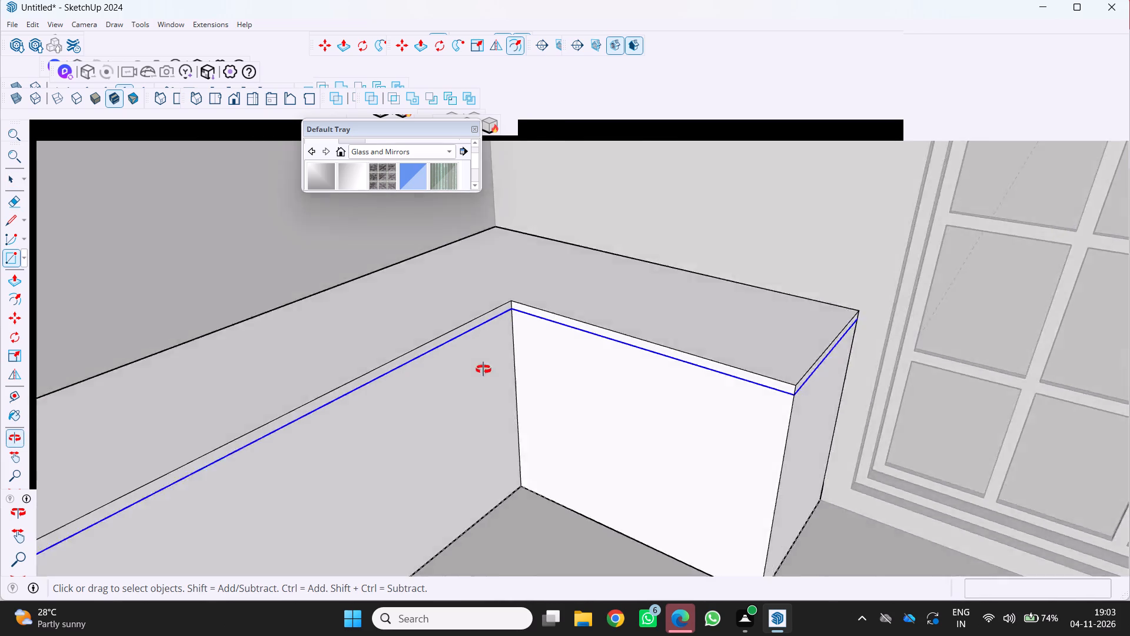
pyautogui.moveTo(483, 369); pyautogui.dragTo(434, 383, button='middle')
pyautogui.scroll(-5, 497, 346)
pyautogui.keyDown('shift'); pyautogui.moveTo(514, 352); pyautogui.dragTo(719, 326, button='middle'); pyautogui.keyUp('shift')
pyautogui.scroll(4, 501, 358)
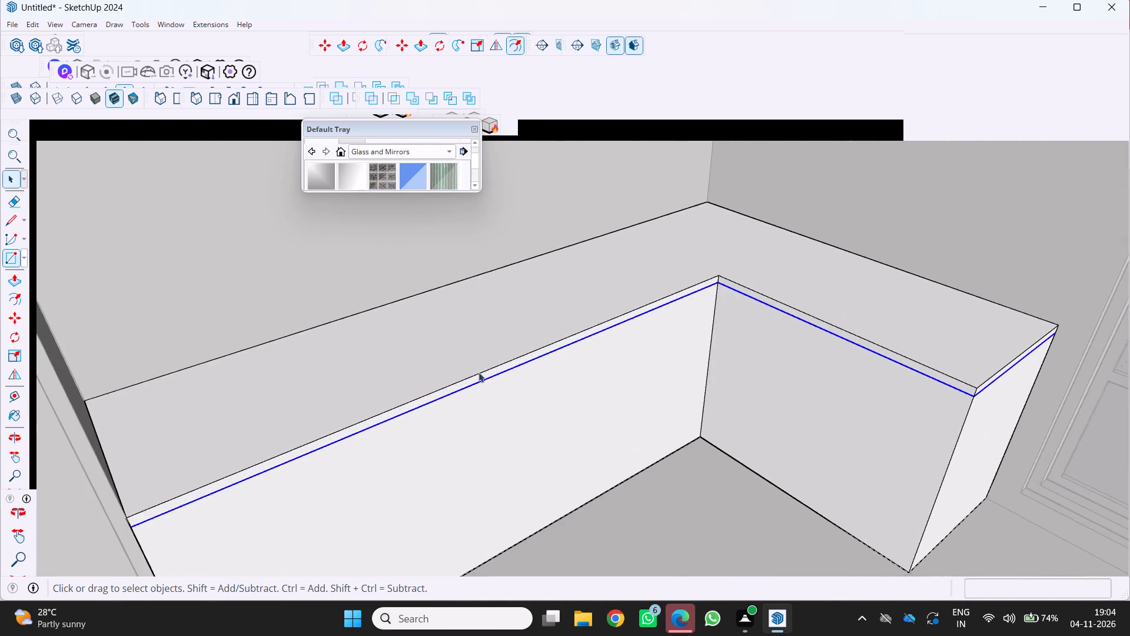
pyautogui.moveTo(478, 373); pyautogui.dragTo(419, 353, button='middle')
pyautogui.scroll(1, 448, 375)
pyautogui.scroll(2, 459, 320)
pyautogui.moveTo(456, 293); pyautogui.dragTo(441, 330, button='middle')
pyautogui.scroll(-1, 500, 408)
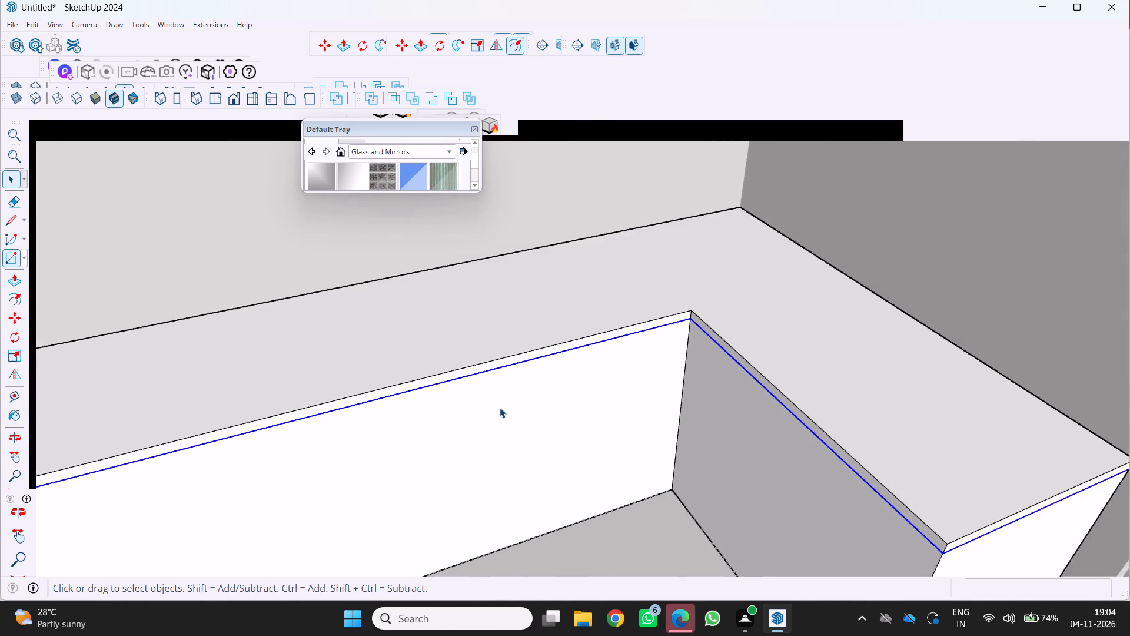
pyautogui.moveTo(500, 408); pyautogui.dragTo(512, 353, button='middle')
pyautogui.press('space')
pyautogui.scroll(-4, 825, 229)
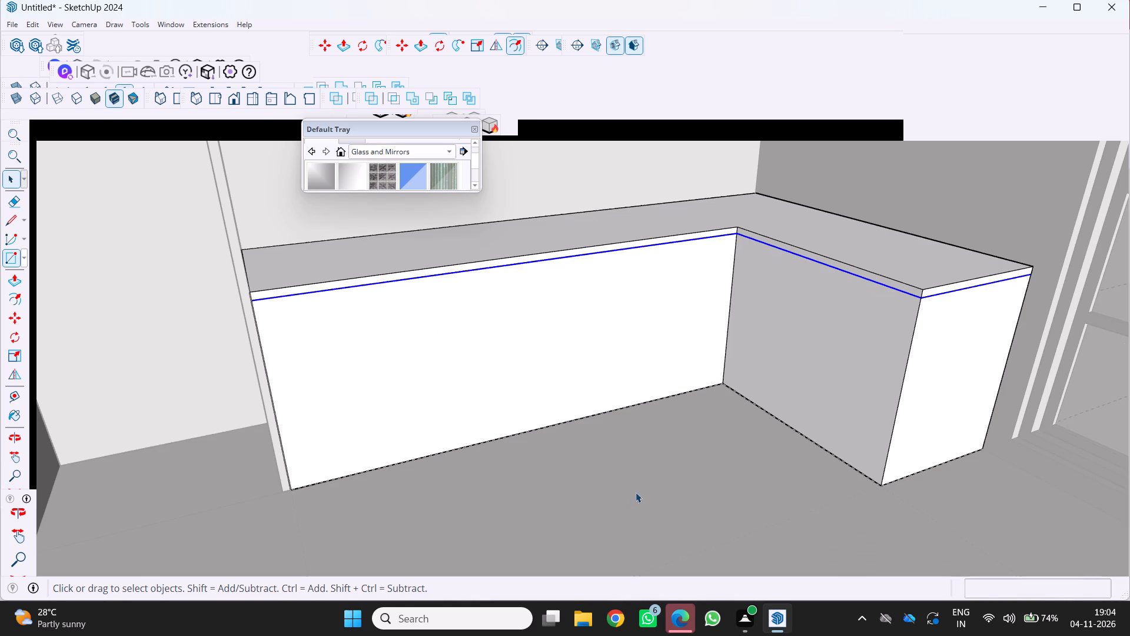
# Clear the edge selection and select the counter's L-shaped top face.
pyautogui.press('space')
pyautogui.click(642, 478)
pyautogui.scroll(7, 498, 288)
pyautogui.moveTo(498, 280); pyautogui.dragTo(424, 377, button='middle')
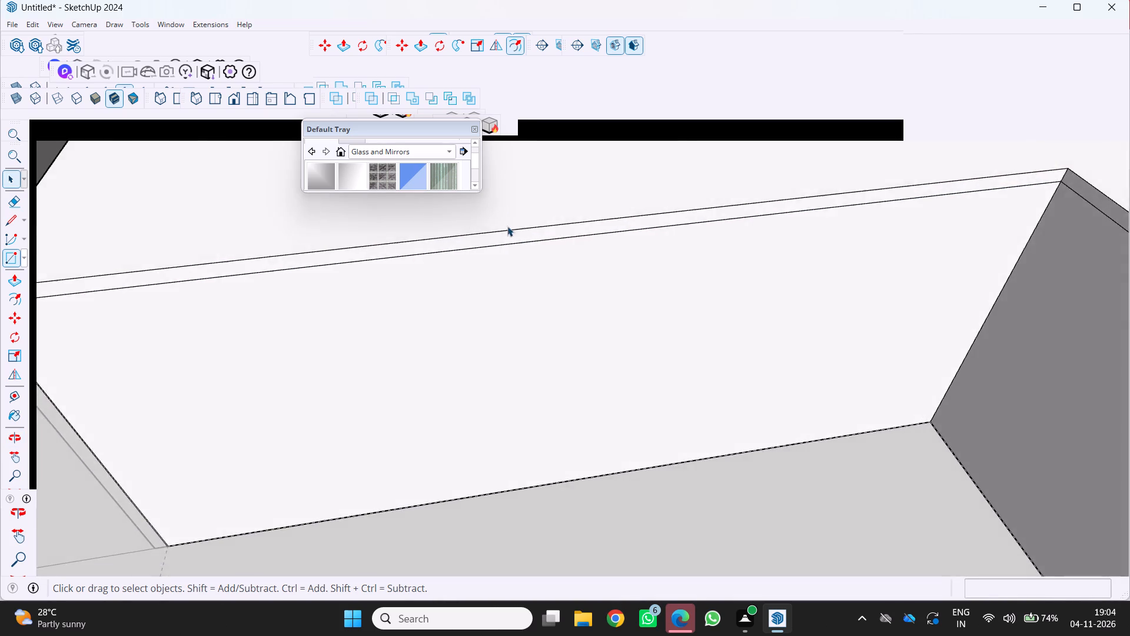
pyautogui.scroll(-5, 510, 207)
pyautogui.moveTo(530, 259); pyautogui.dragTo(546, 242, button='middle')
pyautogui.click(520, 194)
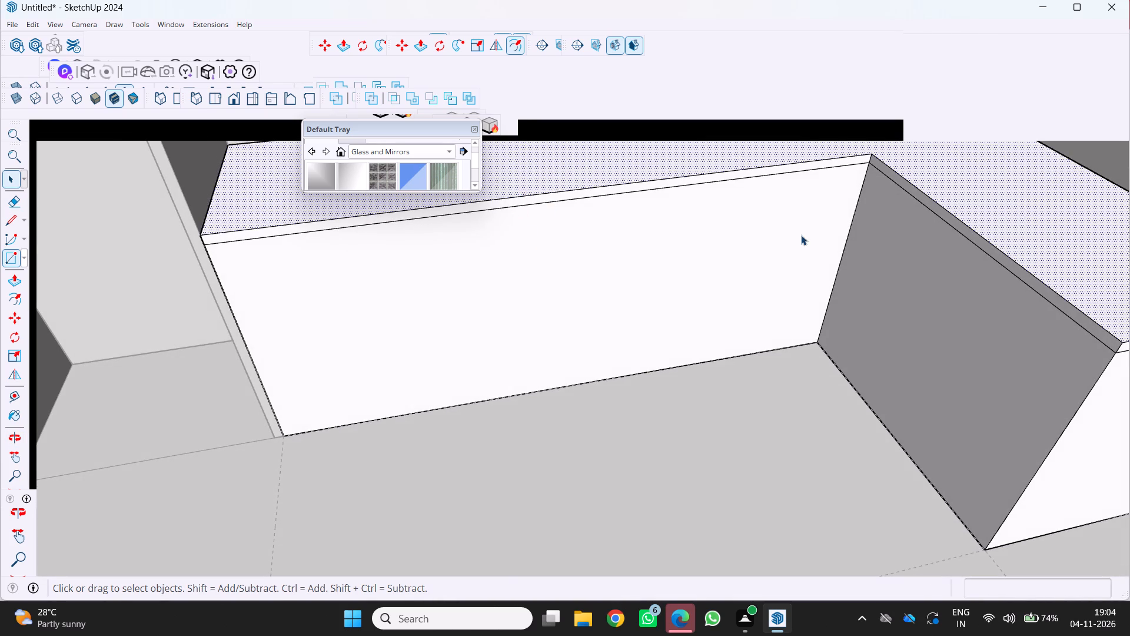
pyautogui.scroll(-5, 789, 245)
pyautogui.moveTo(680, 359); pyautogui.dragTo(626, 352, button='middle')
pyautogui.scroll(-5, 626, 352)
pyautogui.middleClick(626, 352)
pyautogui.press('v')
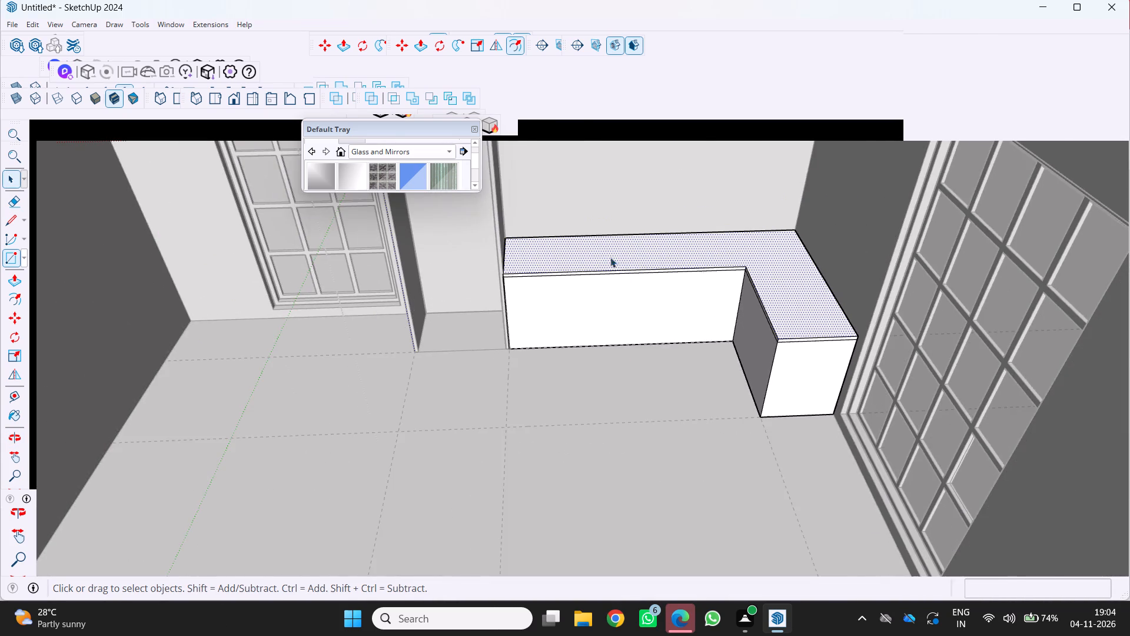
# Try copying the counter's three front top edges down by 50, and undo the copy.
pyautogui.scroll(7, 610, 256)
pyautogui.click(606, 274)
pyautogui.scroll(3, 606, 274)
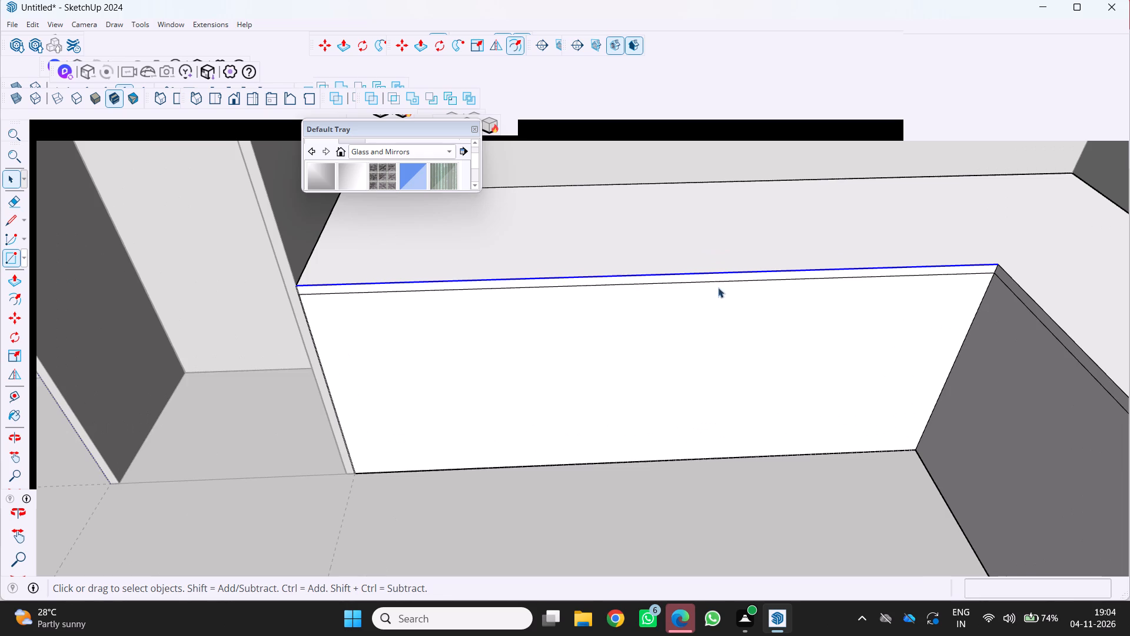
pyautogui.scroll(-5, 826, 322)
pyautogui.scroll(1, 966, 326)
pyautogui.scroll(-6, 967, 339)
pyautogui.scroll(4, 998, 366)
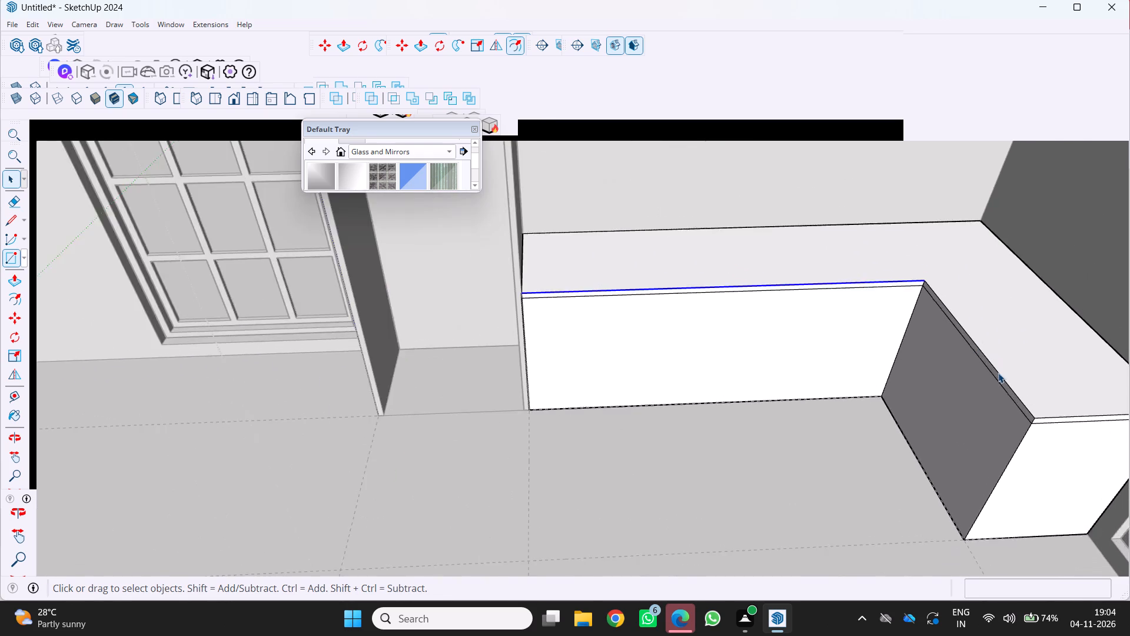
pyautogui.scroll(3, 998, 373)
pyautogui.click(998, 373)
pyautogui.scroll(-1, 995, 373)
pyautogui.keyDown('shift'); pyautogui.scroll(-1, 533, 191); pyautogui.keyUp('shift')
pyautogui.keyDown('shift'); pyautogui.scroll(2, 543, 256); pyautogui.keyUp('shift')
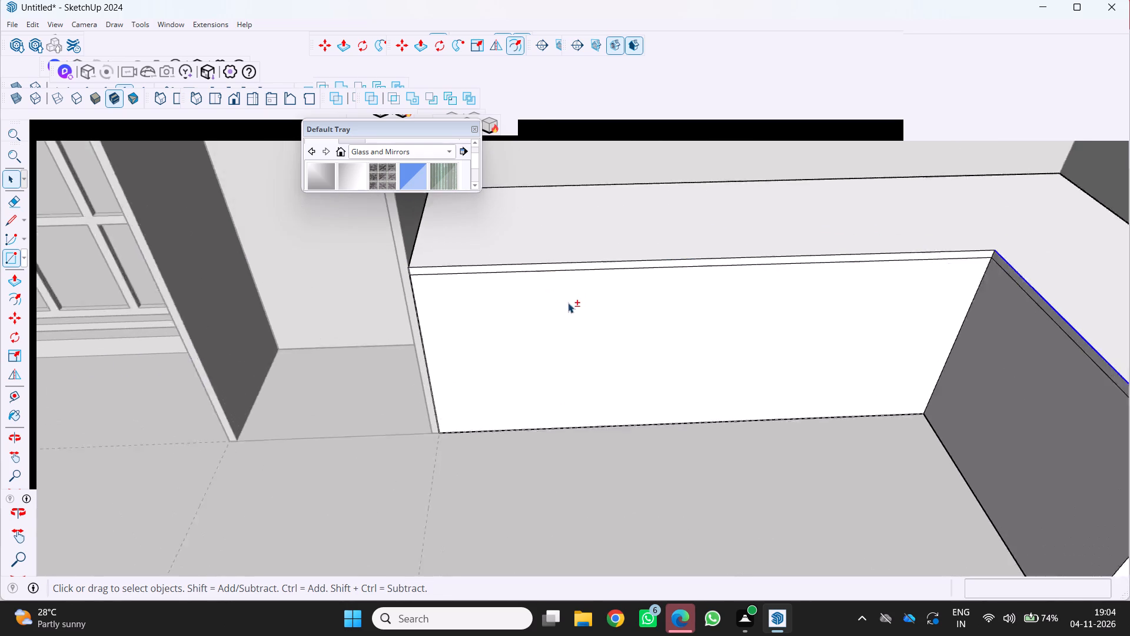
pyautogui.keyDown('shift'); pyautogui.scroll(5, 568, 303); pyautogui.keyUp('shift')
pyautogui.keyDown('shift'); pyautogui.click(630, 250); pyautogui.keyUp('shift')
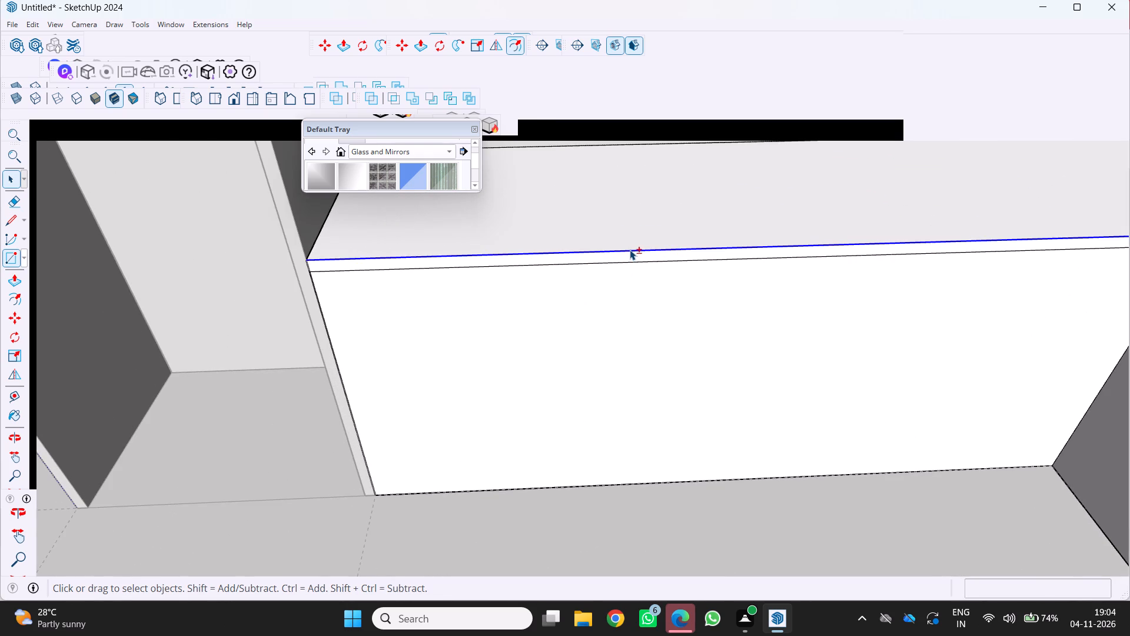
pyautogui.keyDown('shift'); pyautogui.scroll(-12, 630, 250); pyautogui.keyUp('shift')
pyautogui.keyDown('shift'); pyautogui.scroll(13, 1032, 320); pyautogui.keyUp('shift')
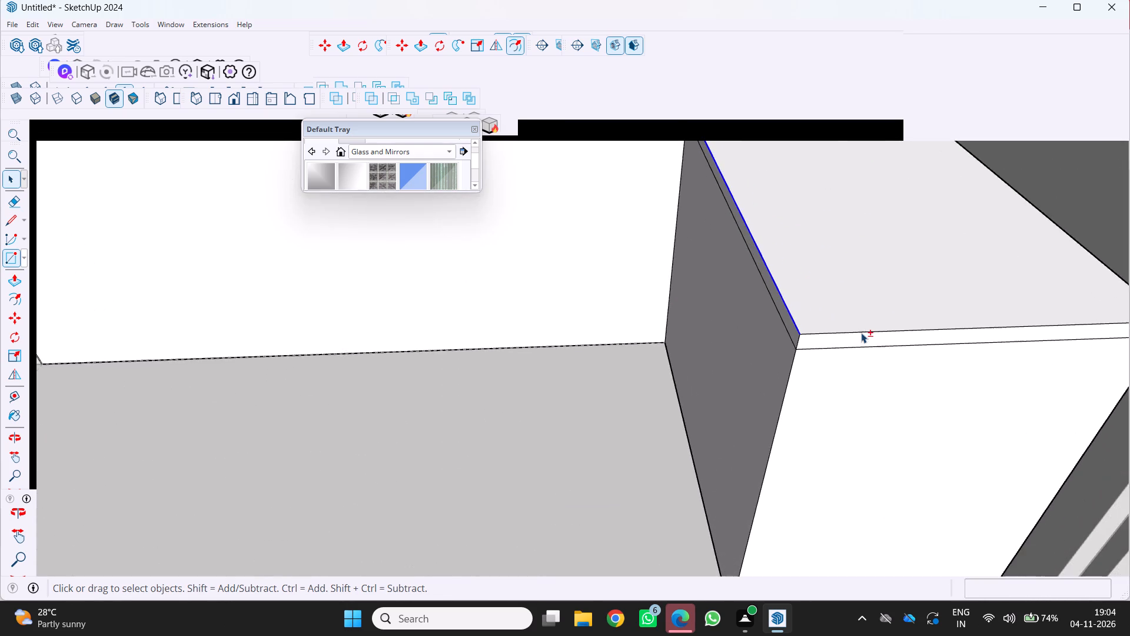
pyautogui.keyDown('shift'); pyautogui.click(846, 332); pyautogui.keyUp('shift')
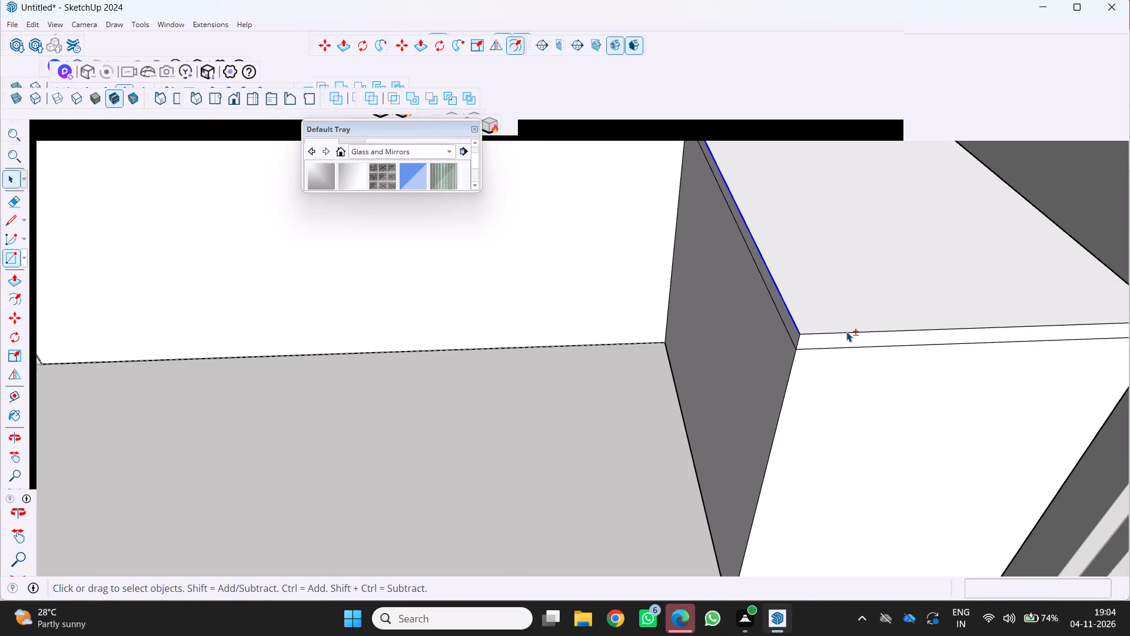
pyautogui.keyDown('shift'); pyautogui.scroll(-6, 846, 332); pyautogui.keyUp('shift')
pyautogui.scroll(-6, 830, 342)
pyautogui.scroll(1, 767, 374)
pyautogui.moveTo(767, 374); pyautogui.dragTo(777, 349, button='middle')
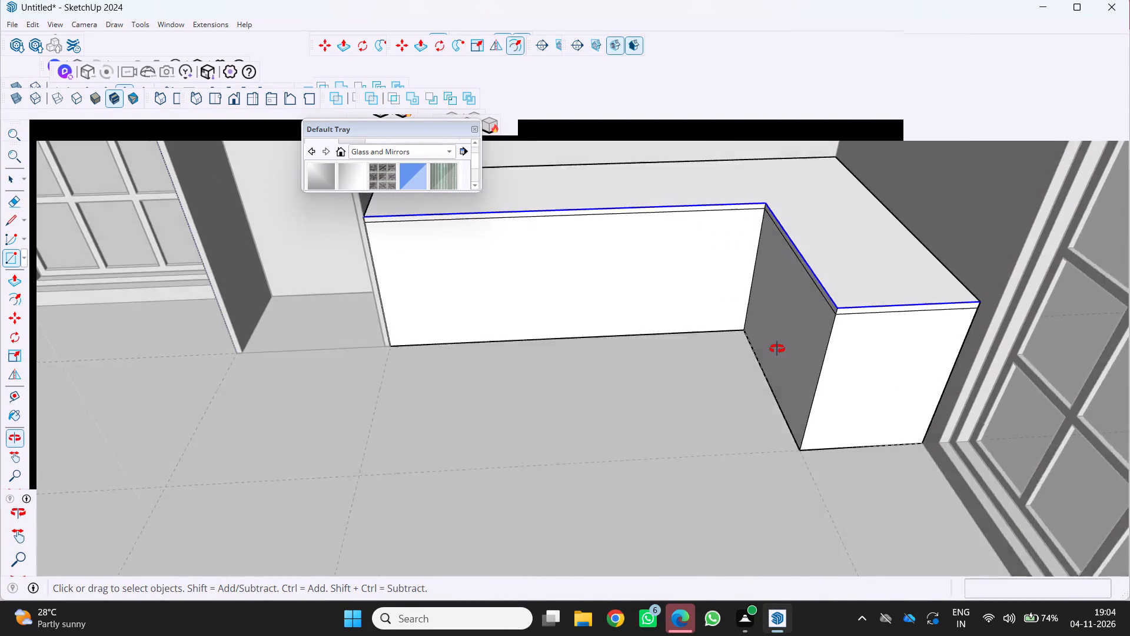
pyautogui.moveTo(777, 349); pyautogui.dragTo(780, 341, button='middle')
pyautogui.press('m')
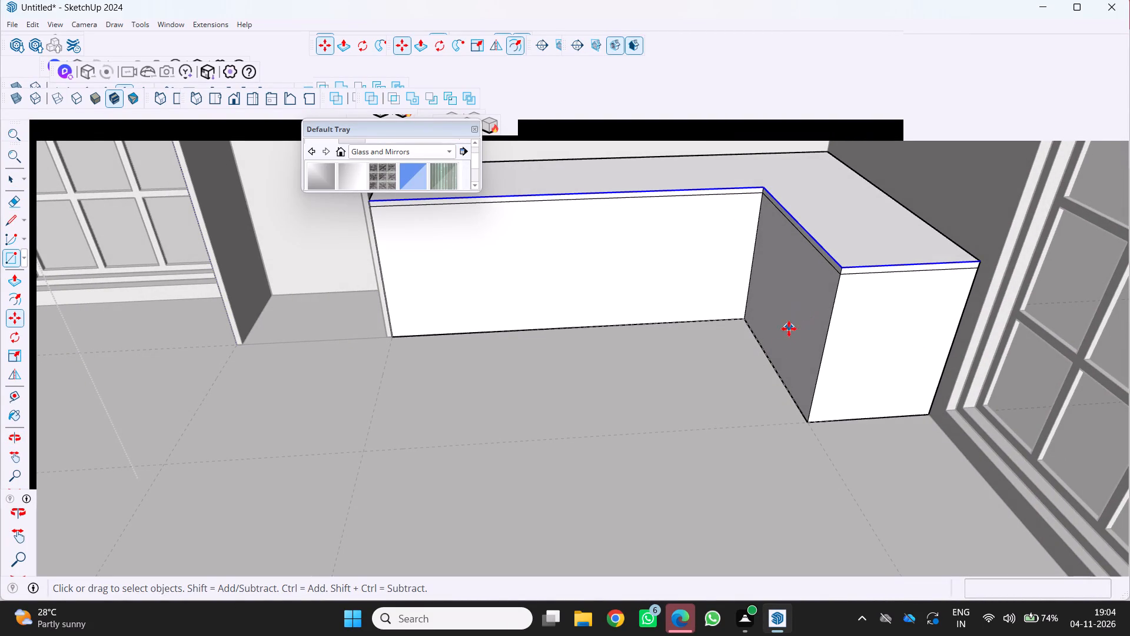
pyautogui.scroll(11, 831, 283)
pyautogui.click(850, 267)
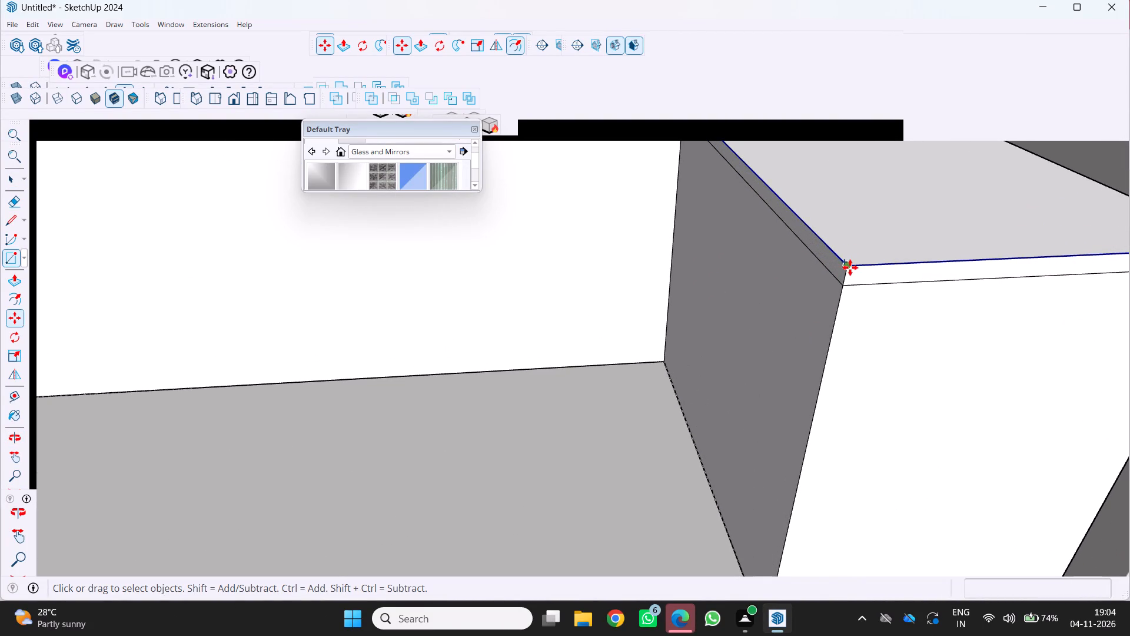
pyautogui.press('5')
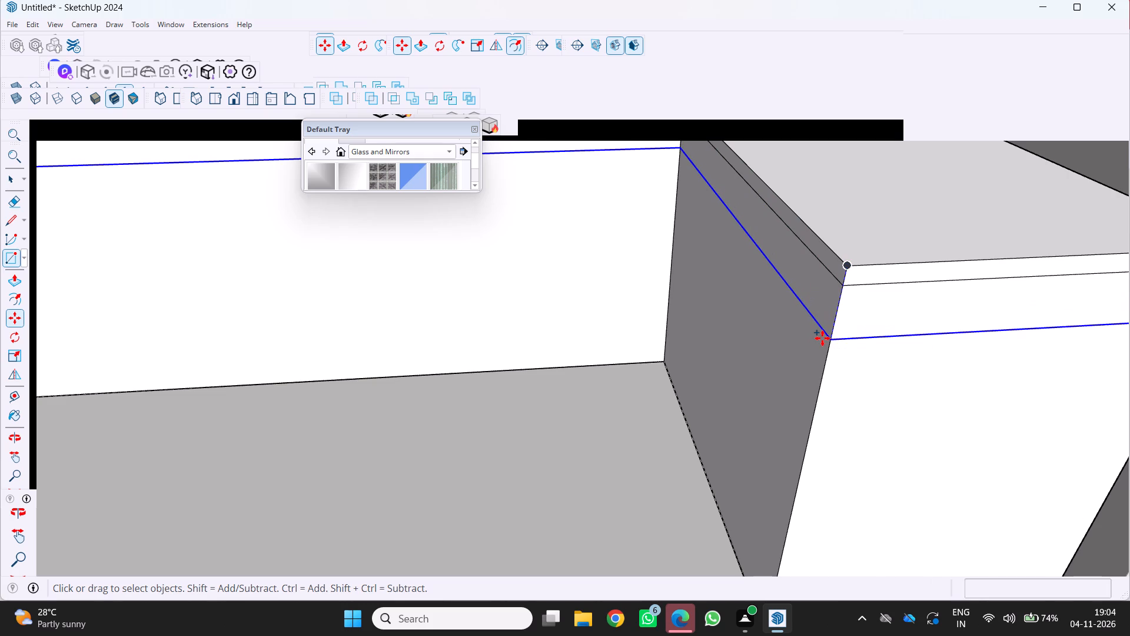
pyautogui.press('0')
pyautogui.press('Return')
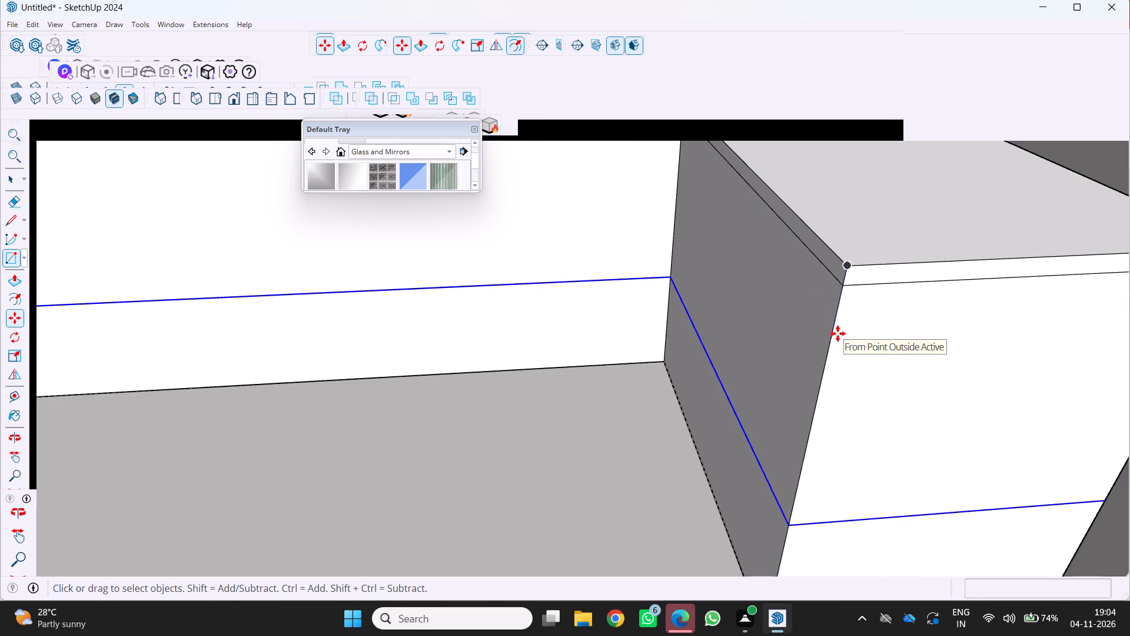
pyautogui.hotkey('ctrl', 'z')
# Copy the counter's long front, inner return and free-end top edges down its faces by 5, and clear the selection.
pyautogui.scroll(-10, 828, 299)
pyautogui.moveTo(819, 310); pyautogui.dragTo(936, 319, button='middle')
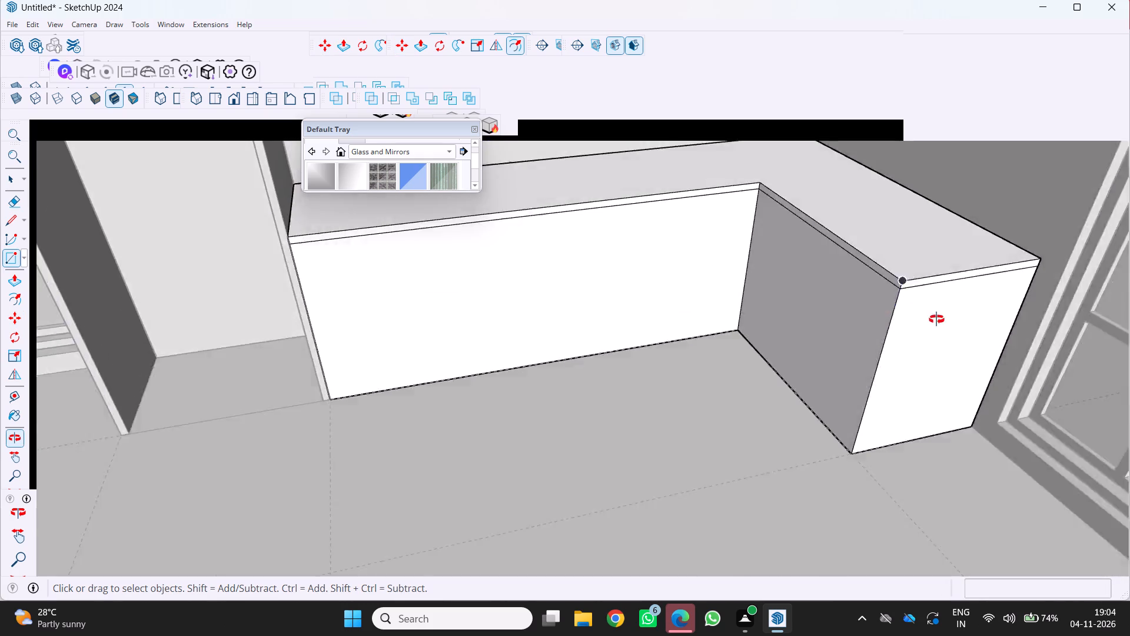
pyautogui.moveTo(936, 319); pyautogui.dragTo(946, 322, button='middle')
pyautogui.middleClick(949, 324)
pyautogui.scroll(-5, 950, 326)
pyautogui.scroll(4, 620, 312)
pyautogui.moveTo(632, 302); pyautogui.dragTo(526, 363, button='middle')
pyautogui.middleClick(524, 363)
pyautogui.scroll(2, 516, 356)
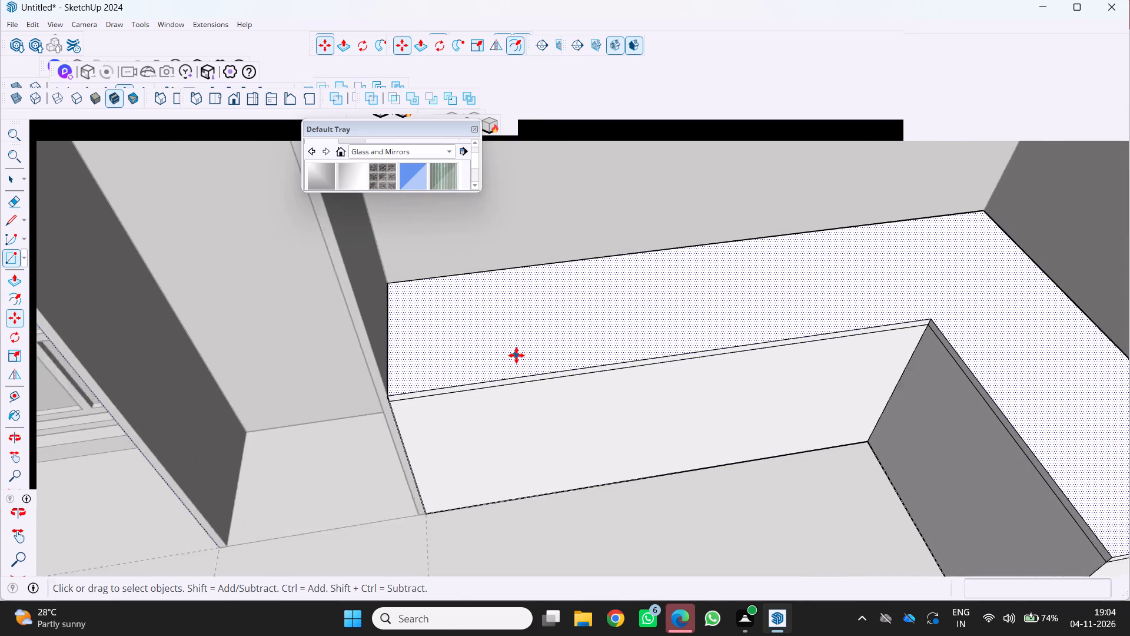
pyautogui.press('space')
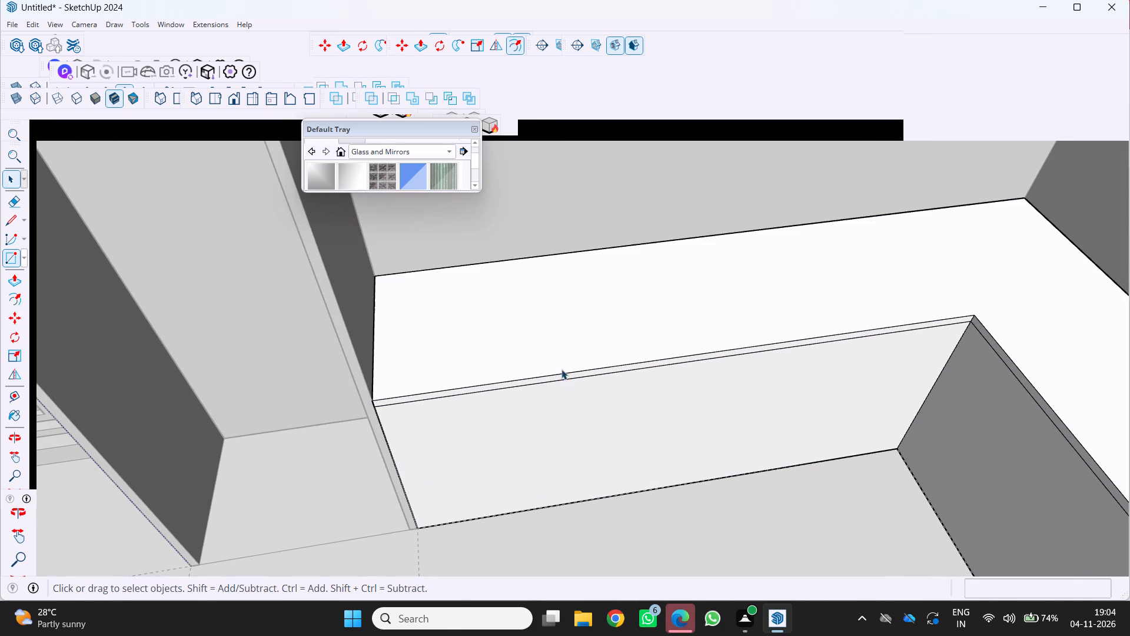
pyautogui.click(561, 369)
pyautogui.scroll(-4, 576, 366)
pyautogui.keyDown('shift'); pyautogui.scroll(6, 807, 426); pyautogui.keyUp('shift')
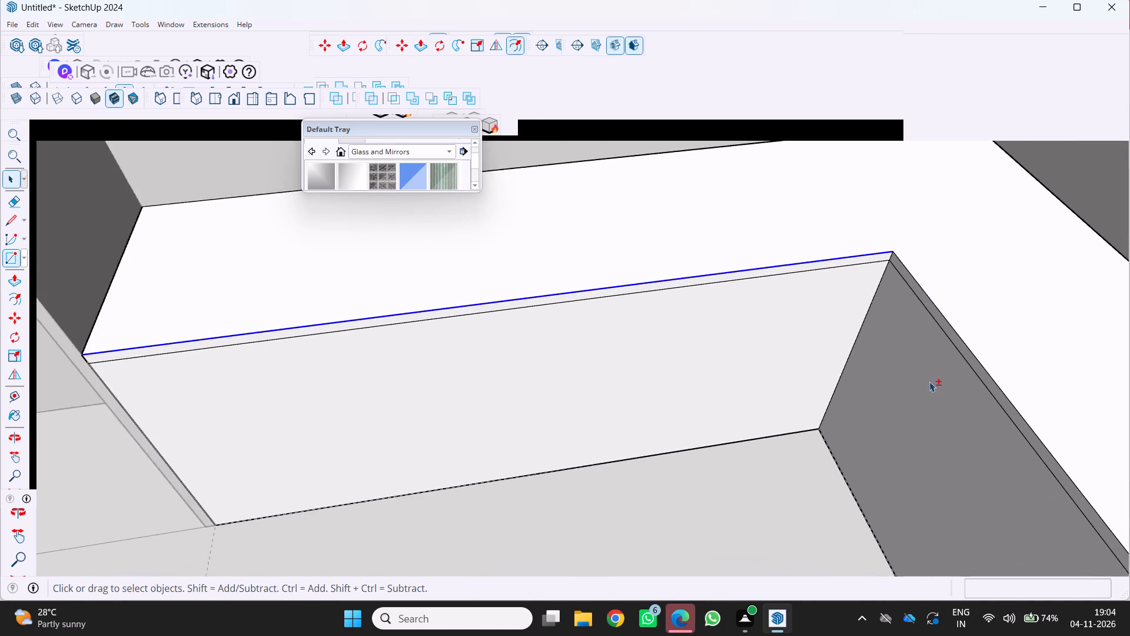
pyautogui.keyDown('shift'); pyautogui.scroll(2, 929, 382); pyautogui.keyUp('shift')
pyautogui.keyDown('shift'); pyautogui.click(960, 314); pyautogui.keyUp('shift')
pyautogui.keyDown('shift'); pyautogui.scroll(-2, 958, 312); pyautogui.keyUp('shift')
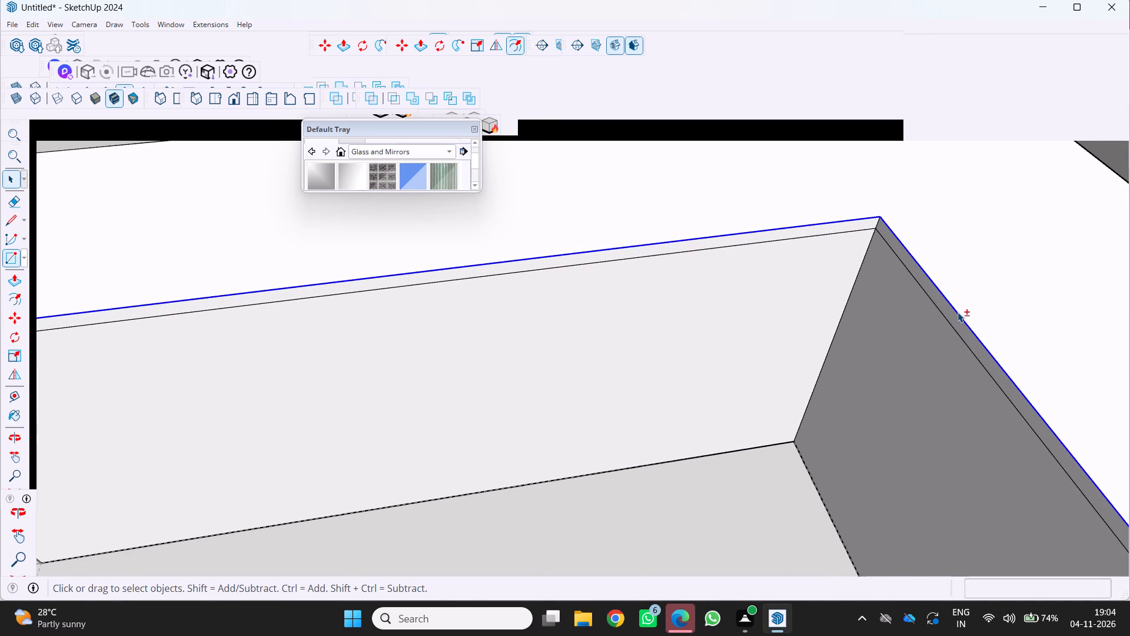
pyautogui.keyDown('shift'); pyautogui.scroll(-10, 958, 312); pyautogui.keyUp('shift')
pyautogui.keyDown('shift'); pyautogui.moveTo(987, 422); pyautogui.dragTo(844, 348, button='middle'); pyautogui.keyUp('shift')
pyautogui.keyDown('shift'); pyautogui.scroll(1, 987, 422); pyautogui.keyUp('shift')
pyautogui.keyDown('shift'); pyautogui.scroll(7, 917, 327); pyautogui.keyUp('shift')
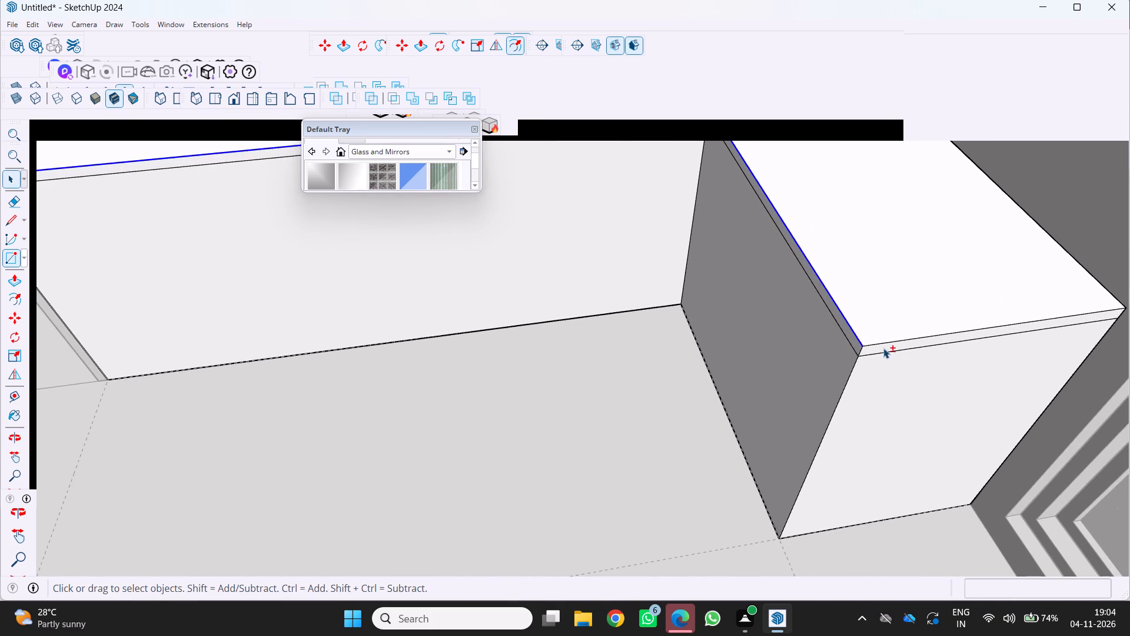
pyautogui.keyDown('shift'); pyautogui.click(868, 342); pyautogui.keyUp('shift')
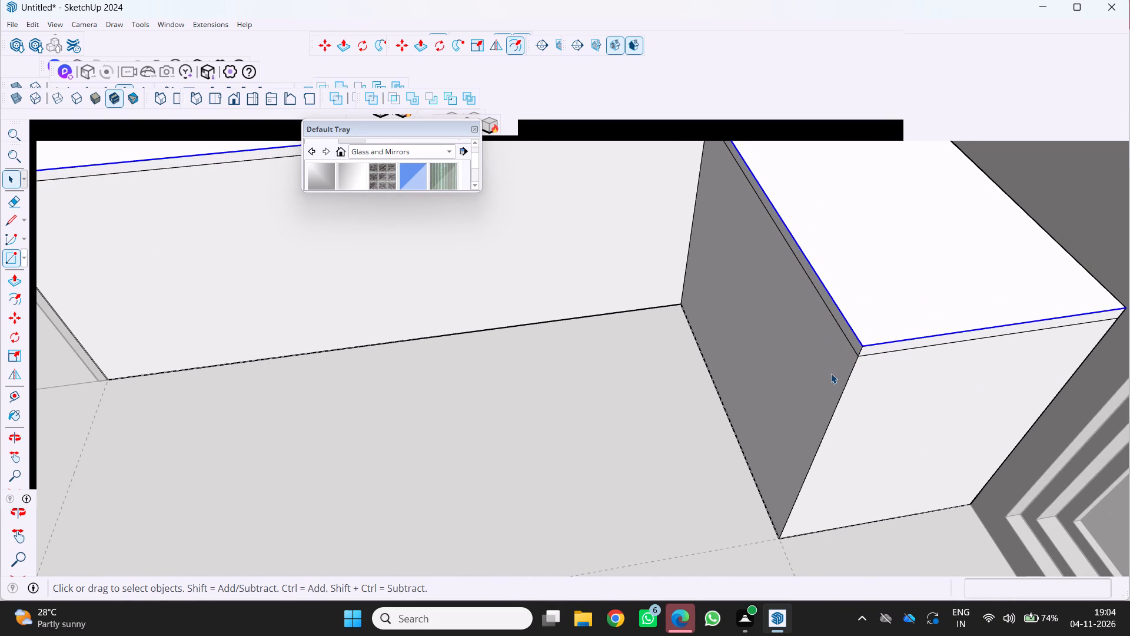
pyautogui.press('m')
pyautogui.scroll(2, 853, 379)
pyautogui.scroll(3, 873, 326)
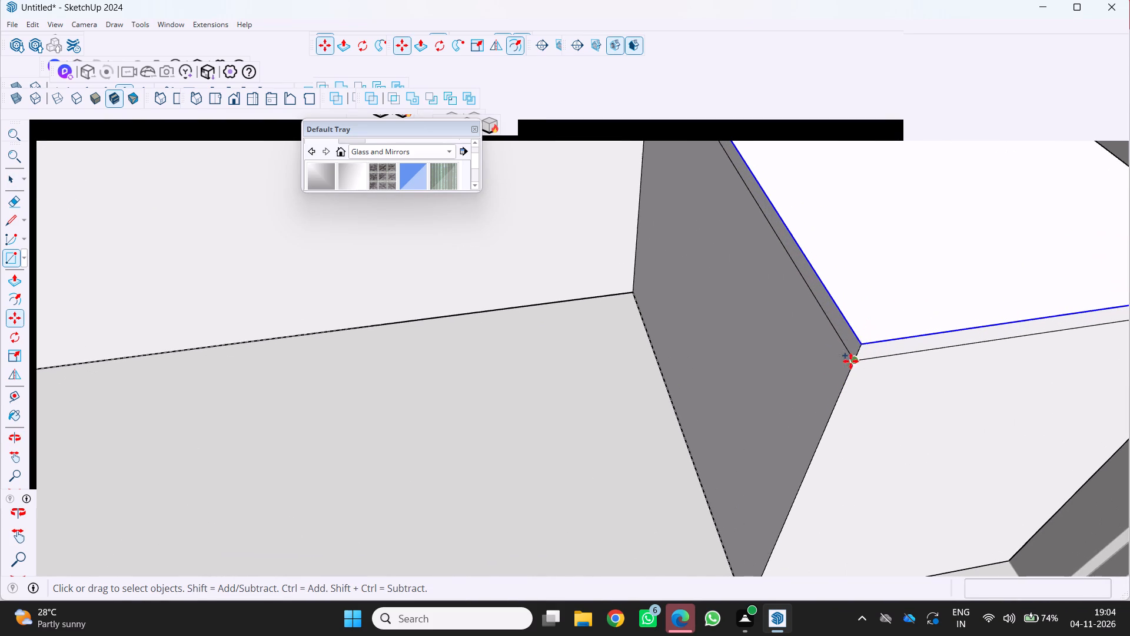
pyautogui.click(862, 343)
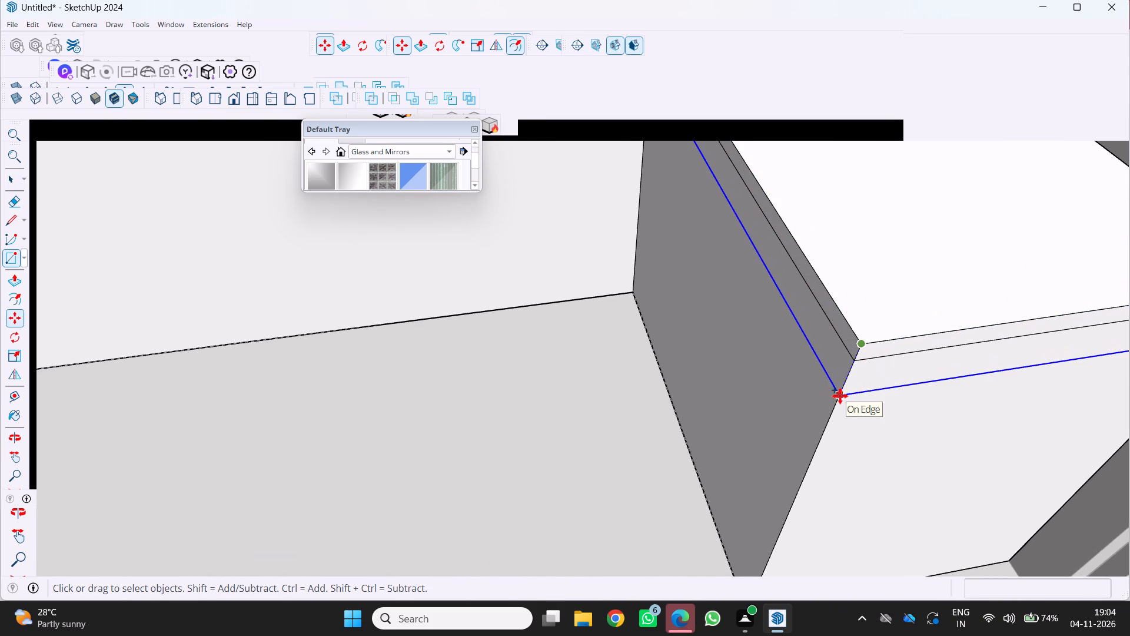
pyautogui.press('5')
pyautogui.press('Return')
pyautogui.scroll(-4, 827, 414)
pyautogui.moveTo(826, 402); pyautogui.dragTo(903, 285, button='middle')
pyautogui.middleClick(903, 285)
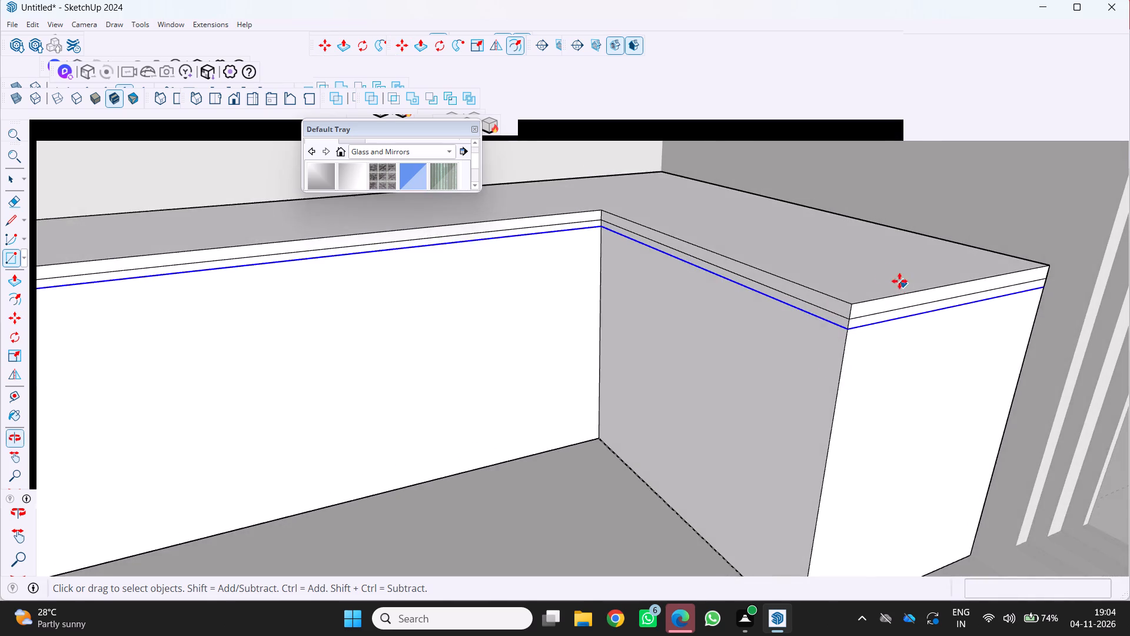
pyautogui.scroll(-5, 885, 274)
pyautogui.scroll(5, 739, 436)
pyautogui.scroll(-5, 659, 469)
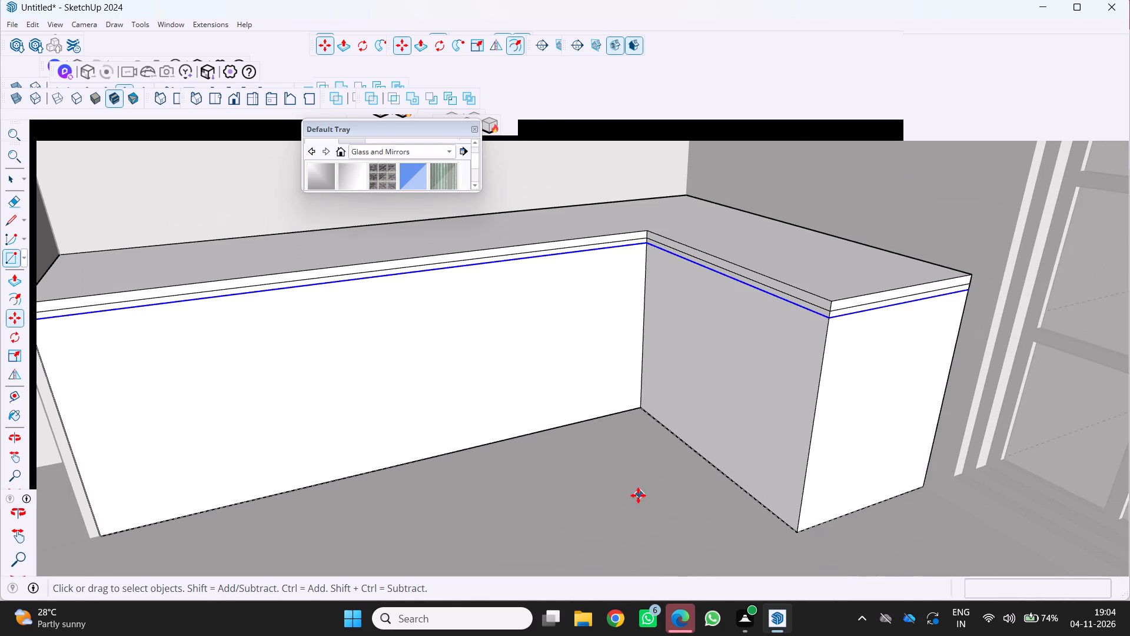
pyautogui.press('space')
pyautogui.click(627, 503)
# Examine the two parallel lines below the counter's top around its inner corner, long front and free end.
pyautogui.scroll(3, 644, 488)
pyautogui.moveTo(643, 478); pyautogui.dragTo(688, 491, button='middle')
pyautogui.scroll(-3, 688, 491)
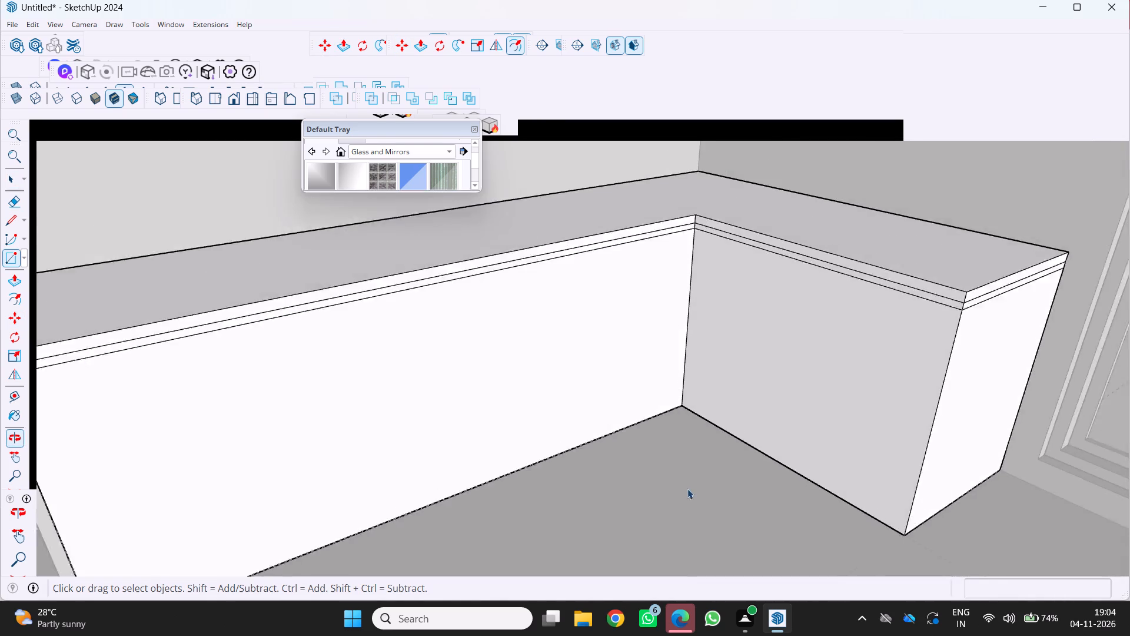
pyautogui.moveTo(669, 491); pyautogui.dragTo(569, 449, button='middle')
pyautogui.scroll(-5, 569, 449)
pyautogui.scroll(1, 554, 459)
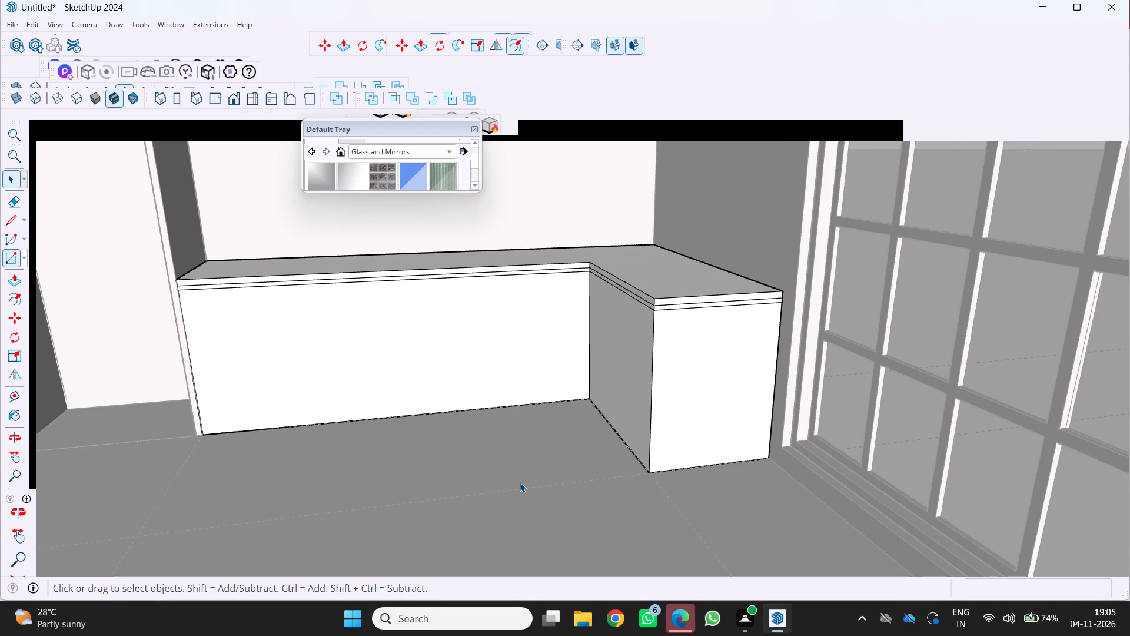
pyautogui.scroll(-4, 520, 482)
pyautogui.scroll(8, 589, 363)
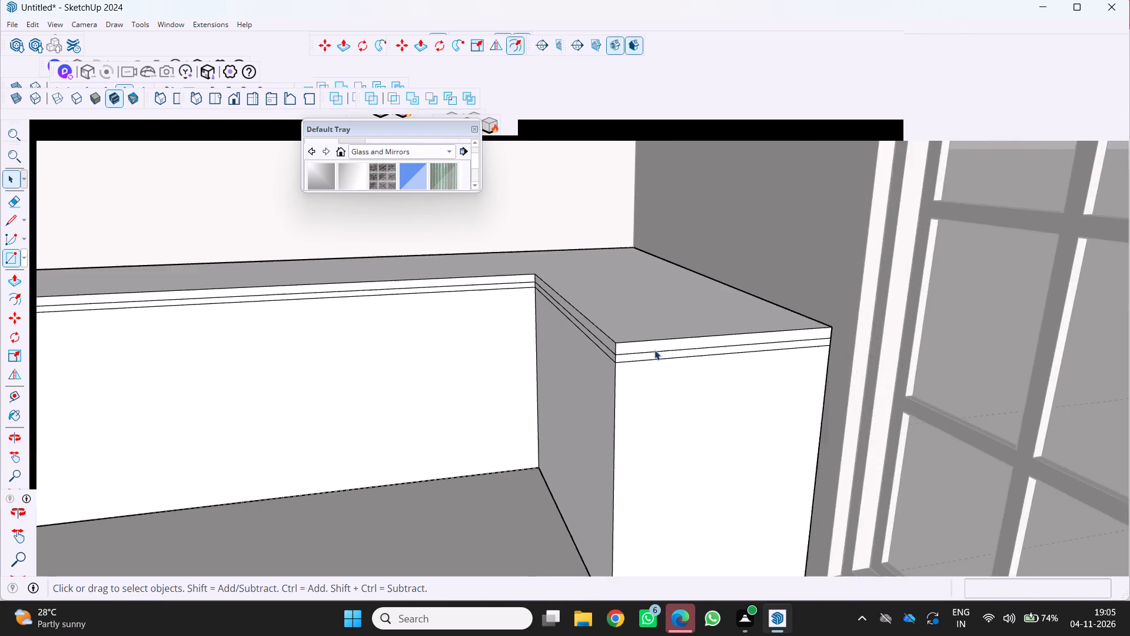
pyautogui.scroll(3, 654, 350)
pyautogui.moveTo(653, 355); pyautogui.dragTo(971, 307, button='middle')
pyautogui.middleClick(971, 307)
pyautogui.scroll(-6, 544, 423)
pyautogui.moveTo(561, 418); pyautogui.dragTo(517, 348, button='middle')
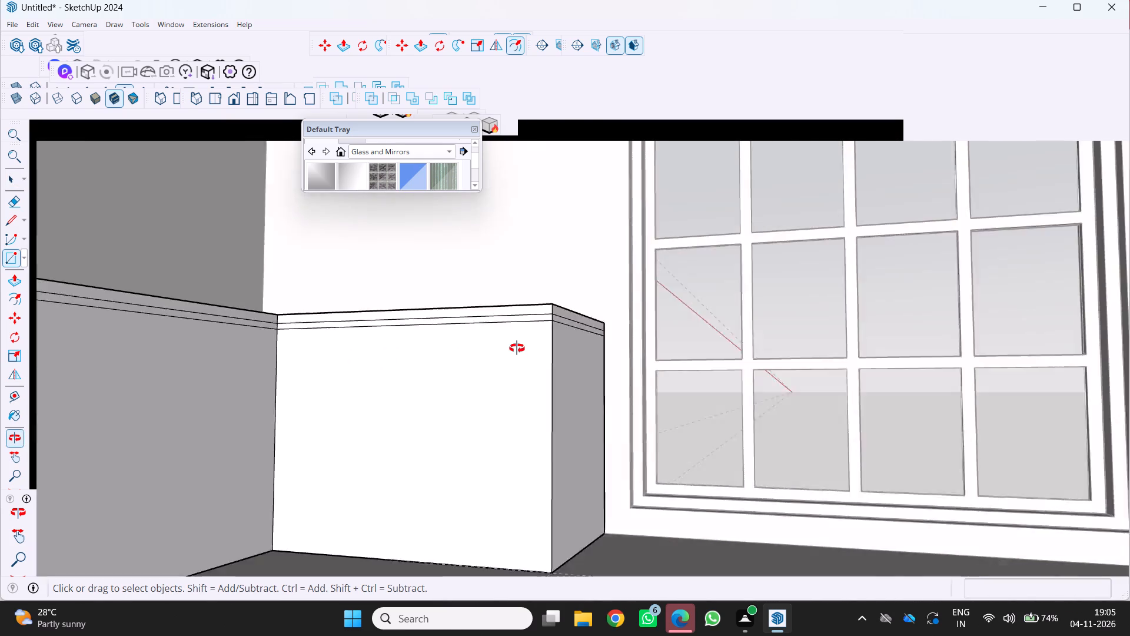
pyautogui.moveTo(517, 348); pyautogui.dragTo(514, 337, button='middle')
pyautogui.scroll(-6, 514, 336)
pyautogui.moveTo(524, 341); pyautogui.dragTo(457, 461, button='middle')
pyautogui.middleClick(457, 462)
pyautogui.middleClick(454, 465)
# Look over the whole room, with the cabinet, glazed openings and L-shaped counter, from further back.
pyautogui.scroll(-10, 451, 418)
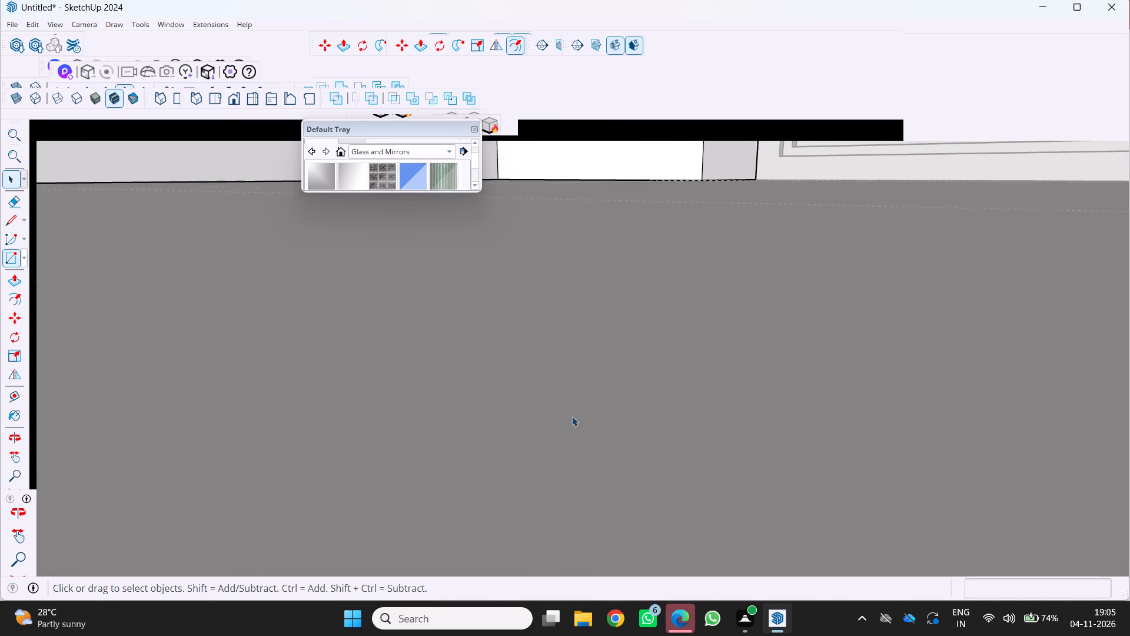
pyautogui.scroll(-20, 572, 416)
pyautogui.scroll(-20, 572, 416)
pyautogui.scroll(-5, 572, 416)
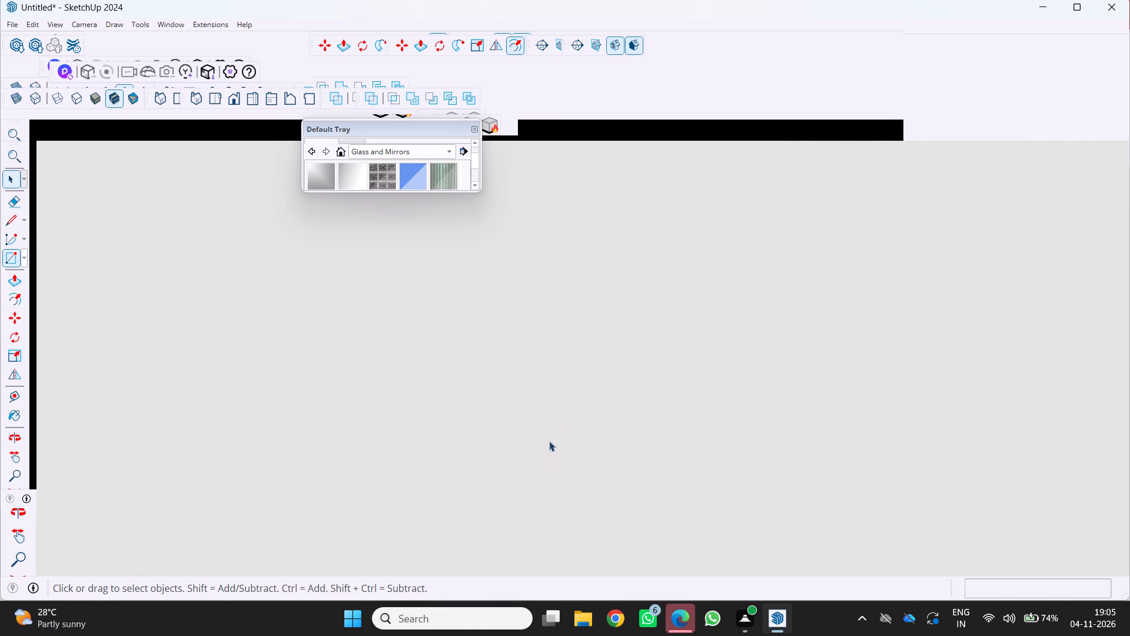
pyautogui.scroll(1, 568, 350)
pyautogui.scroll(-20, 561, 370)
pyautogui.scroll(-13, 561, 370)
pyautogui.scroll(-16, 579, 383)
pyautogui.moveTo(649, 404); pyautogui.dragTo(506, 457, button='middle')
pyautogui.scroll(3, 603, 390)
pyautogui.moveTo(591, 406); pyautogui.dragTo(510, 399, button='middle')
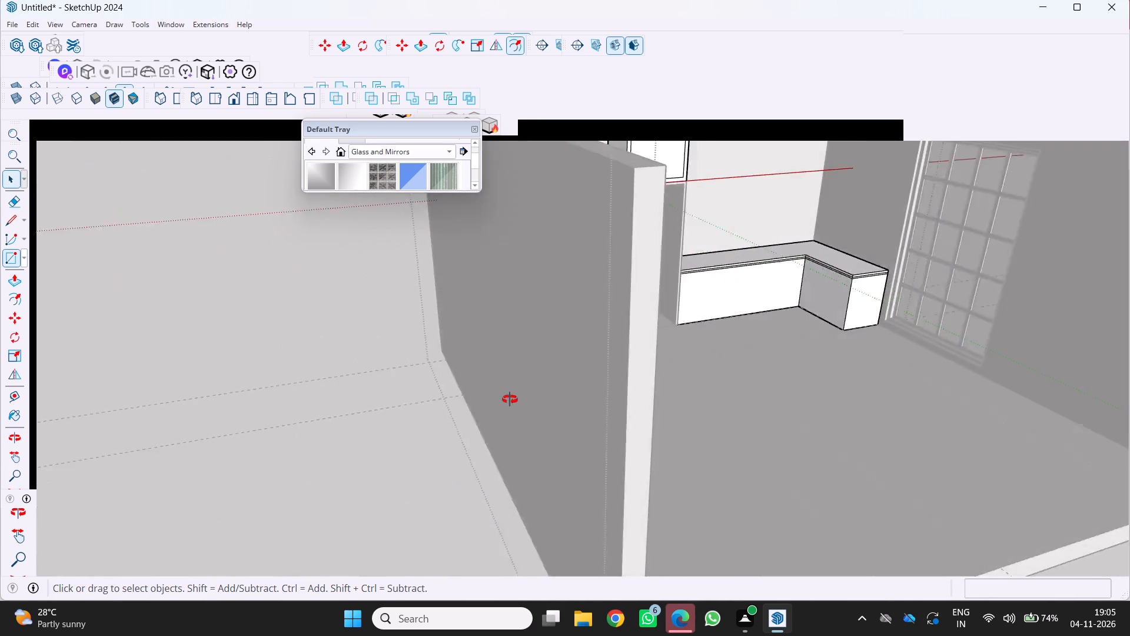
pyautogui.moveTo(510, 399); pyautogui.dragTo(479, 404, button='middle')
pyautogui.scroll(1, 796, 443)
pyautogui.keyDown('shift'); pyautogui.moveTo(787, 442); pyautogui.dragTo(562, 485, button='middle'); pyautogui.keyUp('shift')
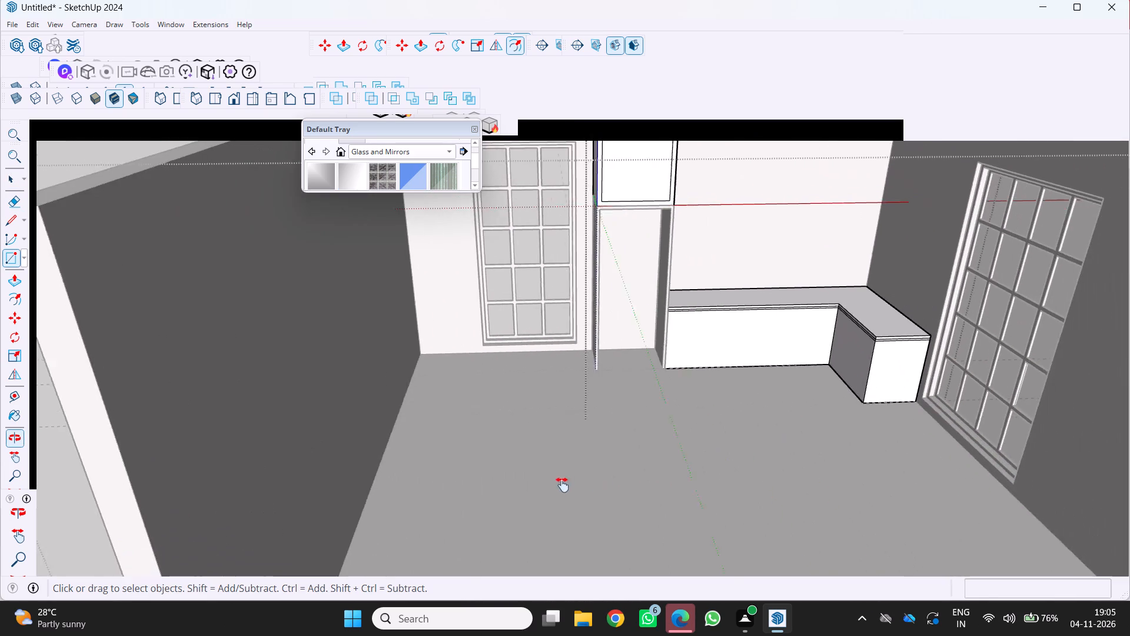
pyautogui.keyDown('shift'); pyautogui.moveTo(562, 485); pyautogui.dragTo(563, 485, button='middle'); pyautogui.keyUp('shift')
# Examine the counter's fronts and the double edge lines around its inner corner from close up.
pyautogui.scroll(9, 885, 367)
pyautogui.moveTo(829, 372); pyautogui.dragTo(749, 355, button='middle')
pyautogui.scroll(4, 796, 342)
pyautogui.moveTo(799, 341); pyautogui.dragTo(827, 342, button='middle')
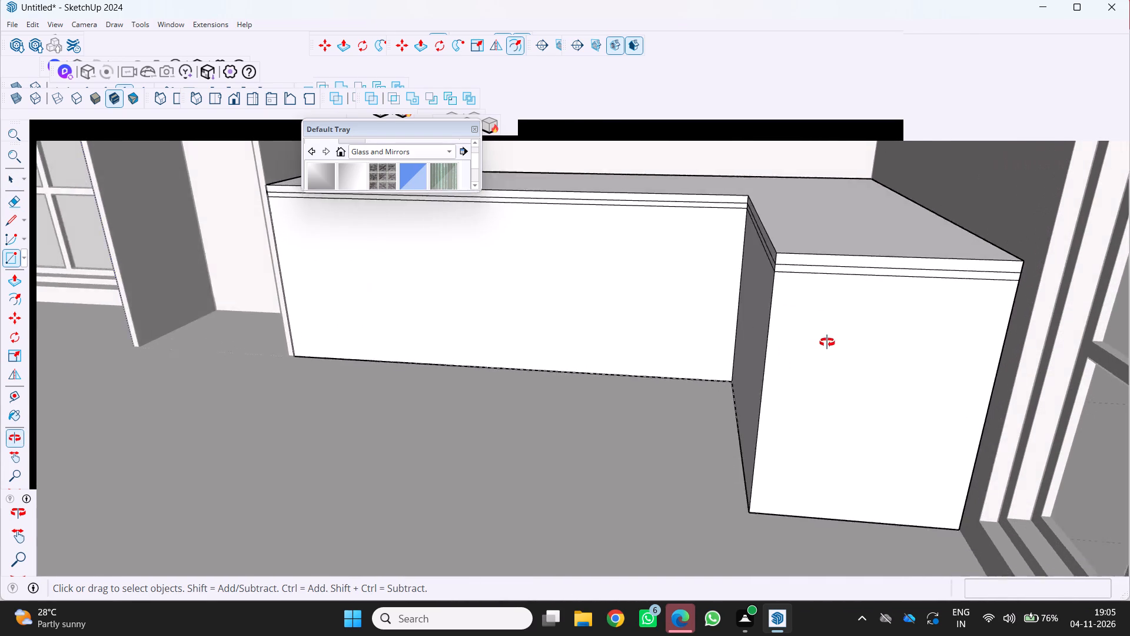
pyautogui.moveTo(827, 342); pyautogui.dragTo(846, 339, button='middle')
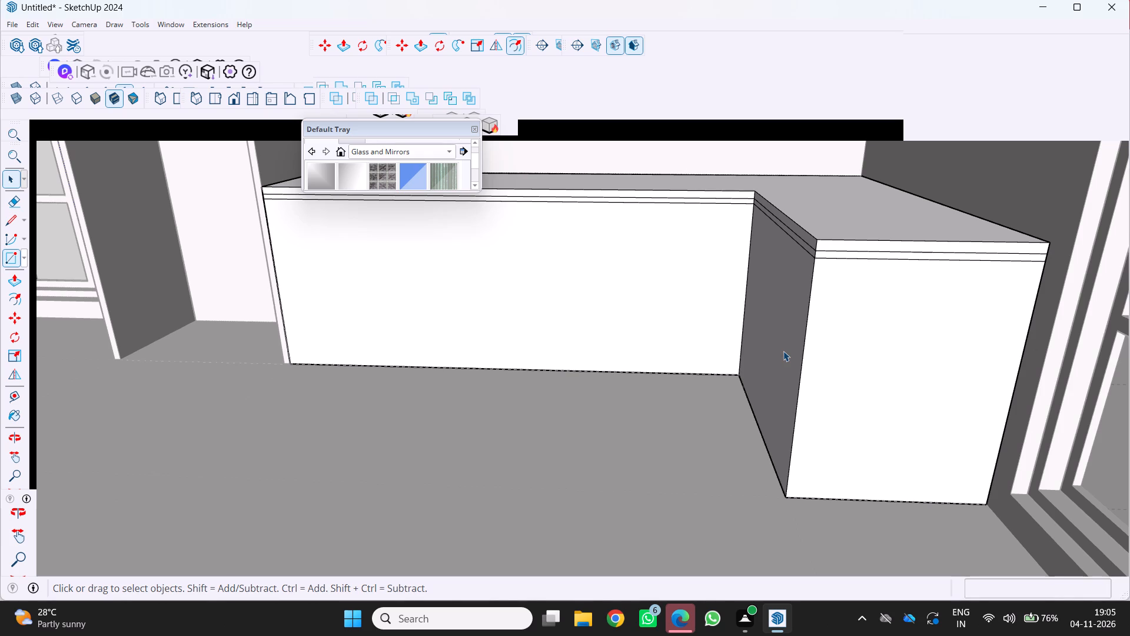
pyautogui.scroll(3, 772, 281)
pyautogui.moveTo(765, 279); pyautogui.dragTo(860, 312, button='middle')
pyautogui.middleClick(860, 312)
pyautogui.scroll(-2, 860, 312)
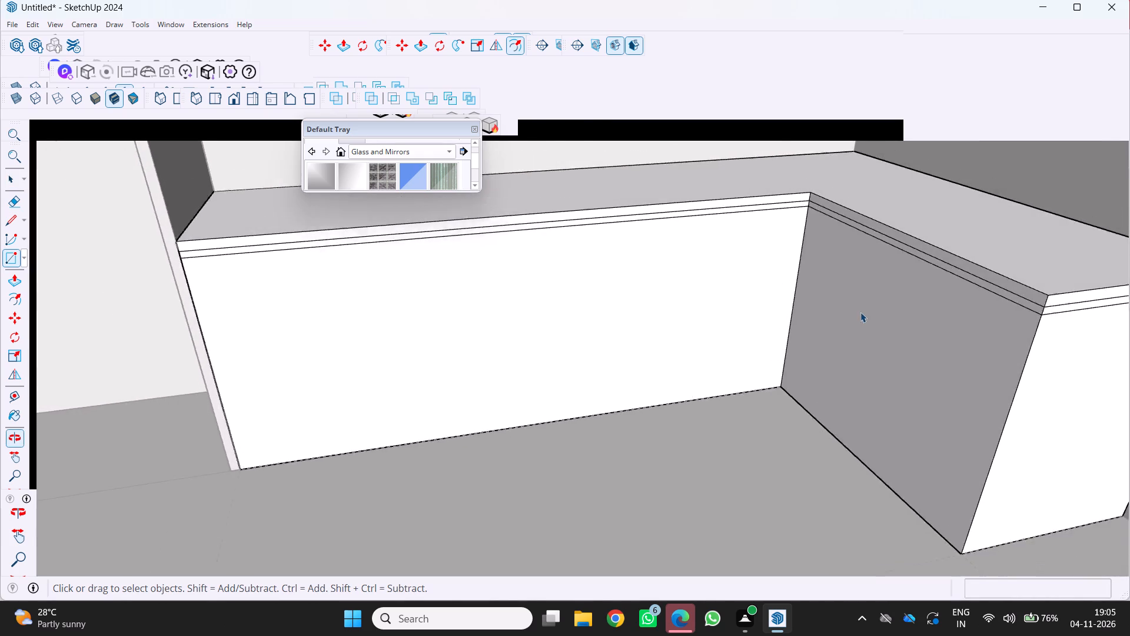
pyautogui.scroll(-4, 860, 312)
pyautogui.scroll(1, 848, 305)
pyautogui.moveTo(847, 305); pyautogui.dragTo(785, 289, button='middle')
pyautogui.scroll(1, 785, 289)
pyautogui.middleClick(784, 289)
pyautogui.scroll(2, 819, 284)
pyautogui.moveTo(791, 290); pyautogui.dragTo(770, 273, button='middle')
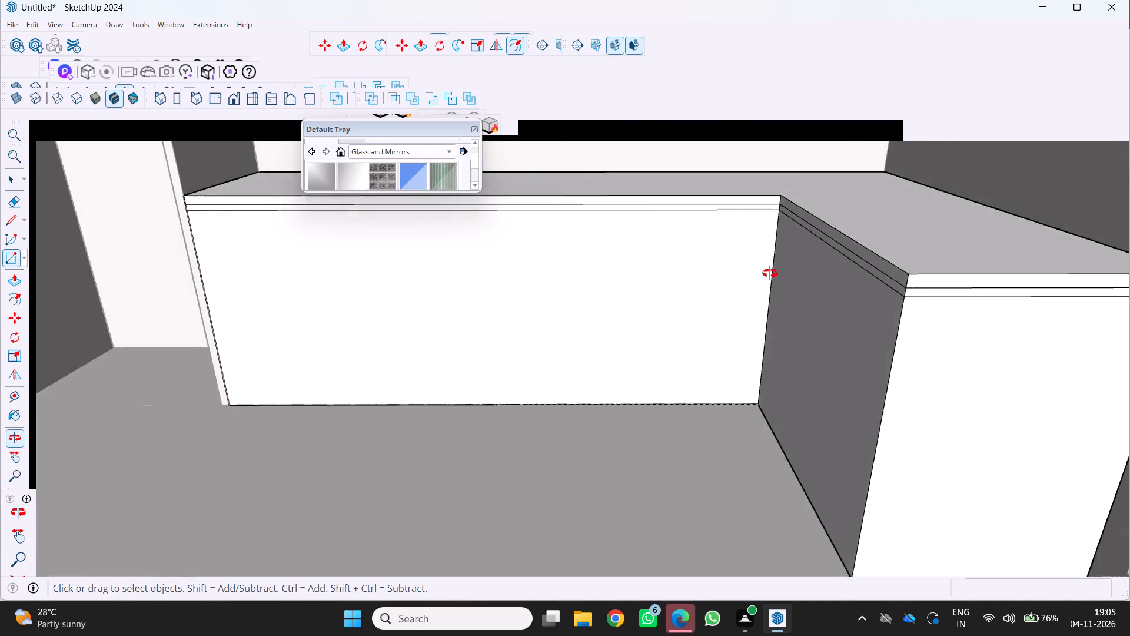
# Examine the L-shaped counter's top, inner corner, free end and thin bands from close up and from above.
pyautogui.moveTo(770, 273); pyautogui.dragTo(744, 273, button='middle')
pyautogui.middleClick(744, 273)
pyautogui.scroll(4, 831, 238)
pyautogui.moveTo(808, 228); pyautogui.dragTo(922, 205, button='middle')
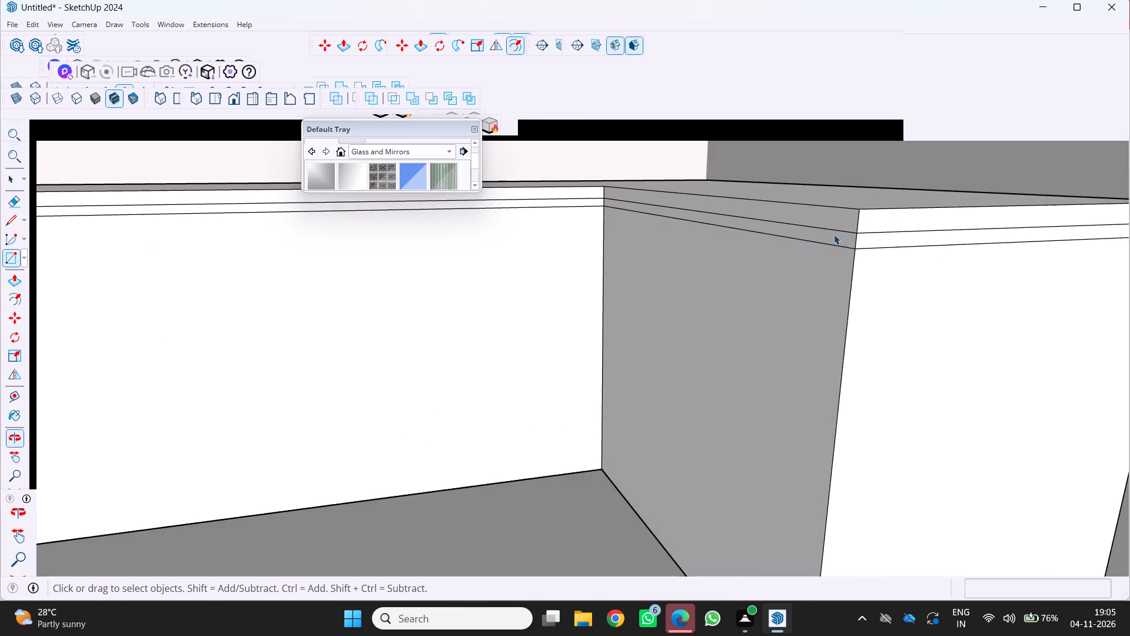
pyautogui.scroll(-6, 777, 258)
pyautogui.scroll(-4, 766, 306)
pyautogui.scroll(1, 772, 344)
pyautogui.moveTo(772, 342); pyautogui.dragTo(795, 274, button='middle')
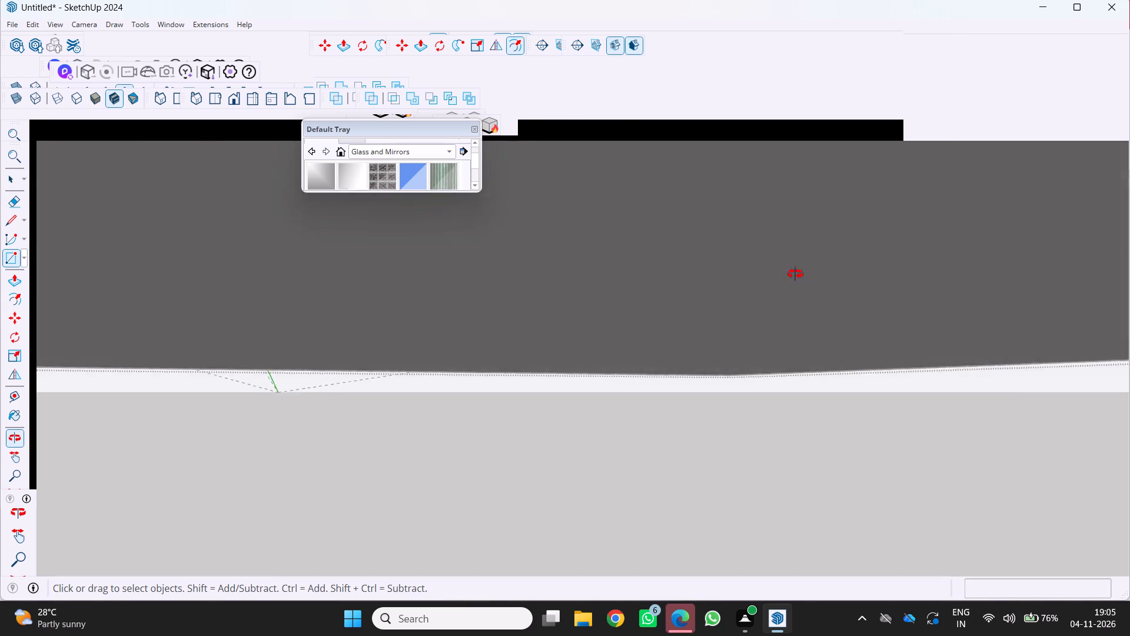
pyautogui.moveTo(795, 274); pyautogui.dragTo(771, 320, button='middle')
pyautogui.scroll(-2, 771, 320)
pyautogui.scroll(1, 776, 314)
pyautogui.moveTo(776, 314); pyautogui.dragTo(795, 339, button='middle')
pyautogui.scroll(1, 795, 339)
pyautogui.middleClick(795, 339)
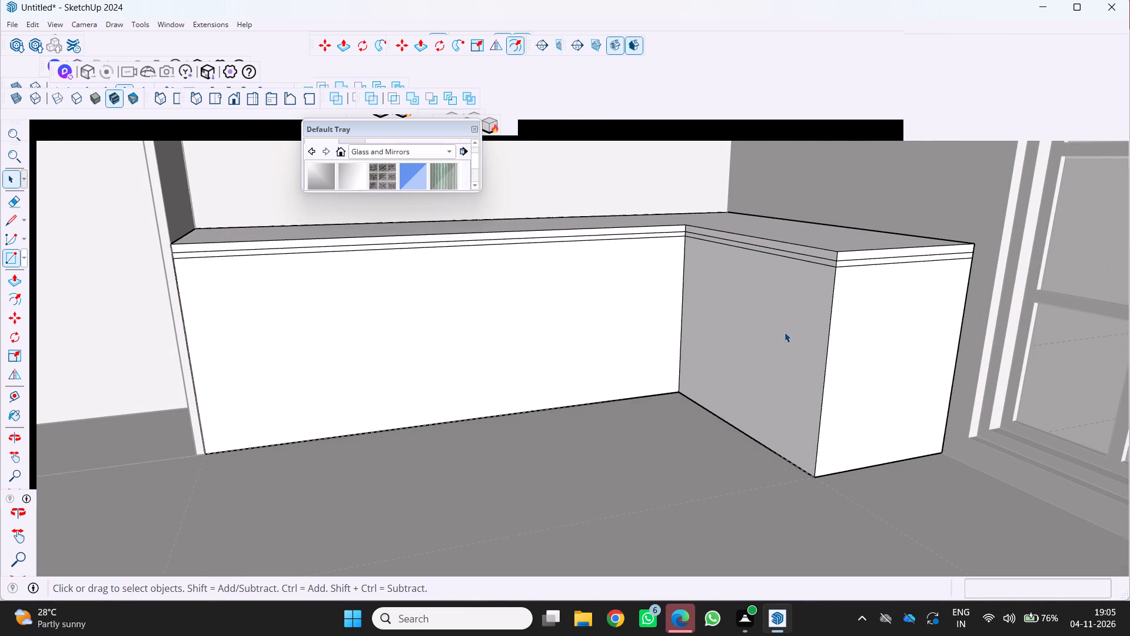
pyautogui.scroll(-3, 785, 327)
pyautogui.moveTo(768, 350); pyautogui.dragTo(711, 376, button='middle')
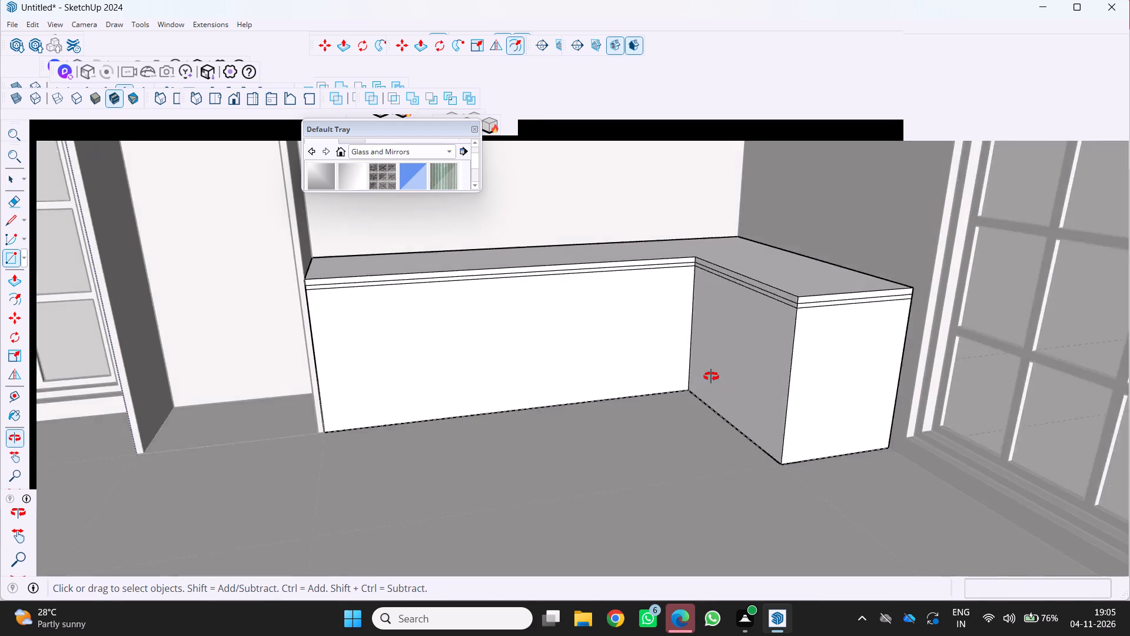
pyautogui.moveTo(711, 376); pyautogui.dragTo(704, 376, button='middle')
pyautogui.scroll(1, 704, 376)
pyautogui.middleClick(704, 376)
pyautogui.scroll(4, 746, 353)
pyautogui.moveTo(733, 343); pyautogui.dragTo(846, 359, button='middle')
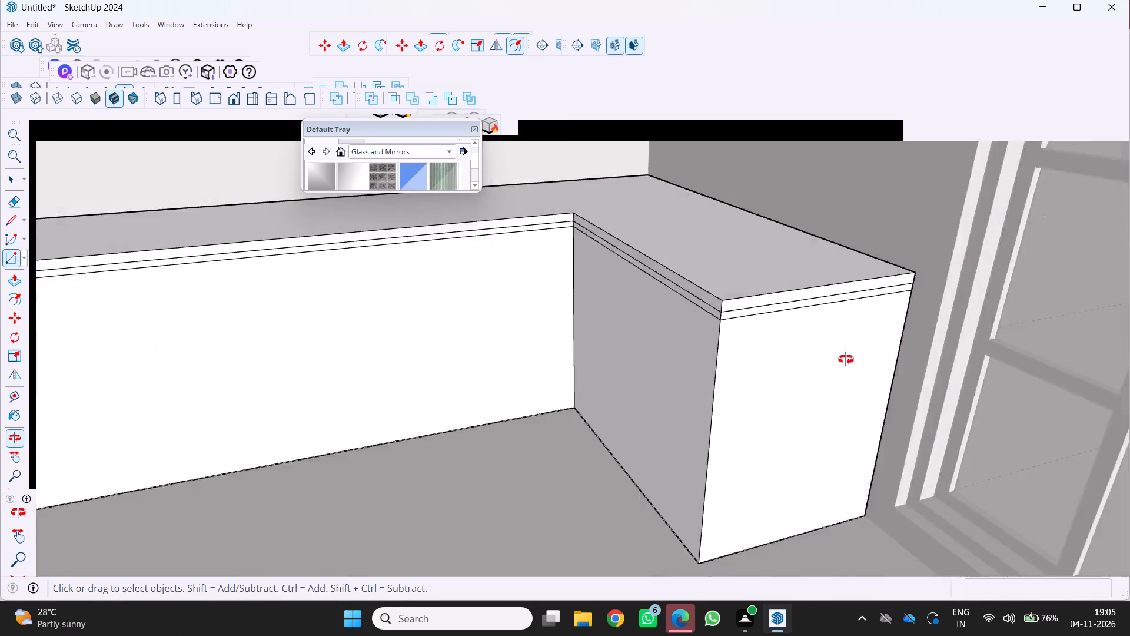
pyautogui.moveTo(846, 359); pyautogui.dragTo(893, 349, button='middle')
pyautogui.middleClick(893, 349)
pyautogui.scroll(-5, 623, 413)
pyautogui.moveTo(584, 438); pyautogui.dragTo(720, 399, button='middle')
pyautogui.scroll(1, 568, 422)
pyautogui.scroll(-3, 721, 403)
pyautogui.moveTo(638, 432); pyautogui.dragTo(604, 449, button='middle')
pyautogui.middleClick(596, 454)
# Look over the whole room from outside its walls and through its open front, including the cabinet and counter.
pyautogui.scroll(-7, 589, 456)
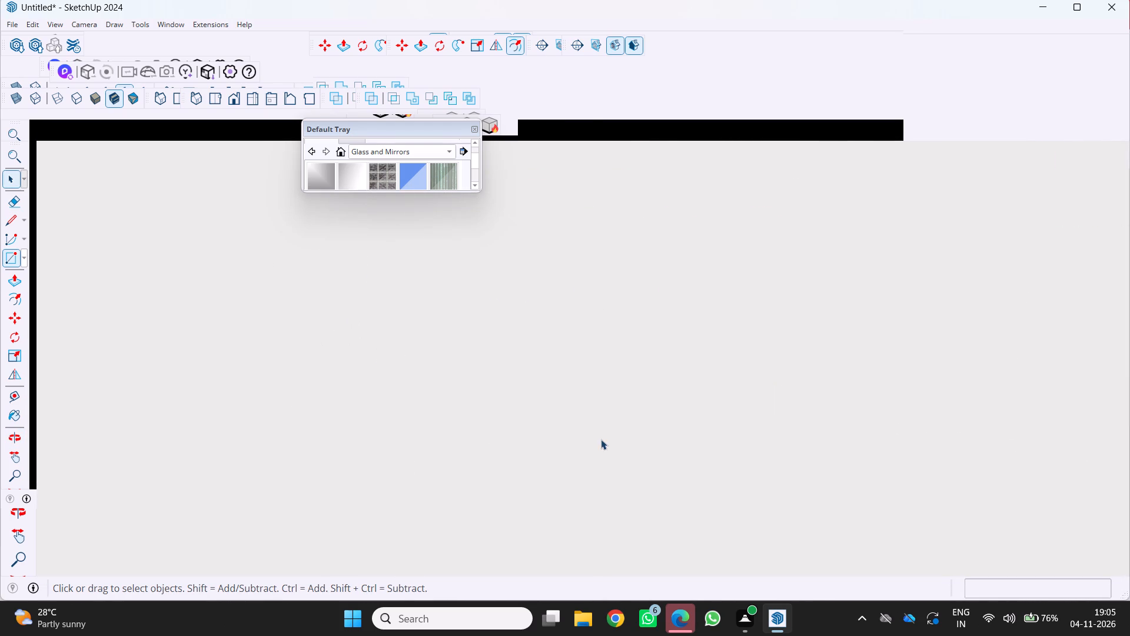
pyautogui.scroll(-1, 650, 415)
pyautogui.scroll(-20, 662, 402)
pyautogui.scroll(-4, 662, 402)
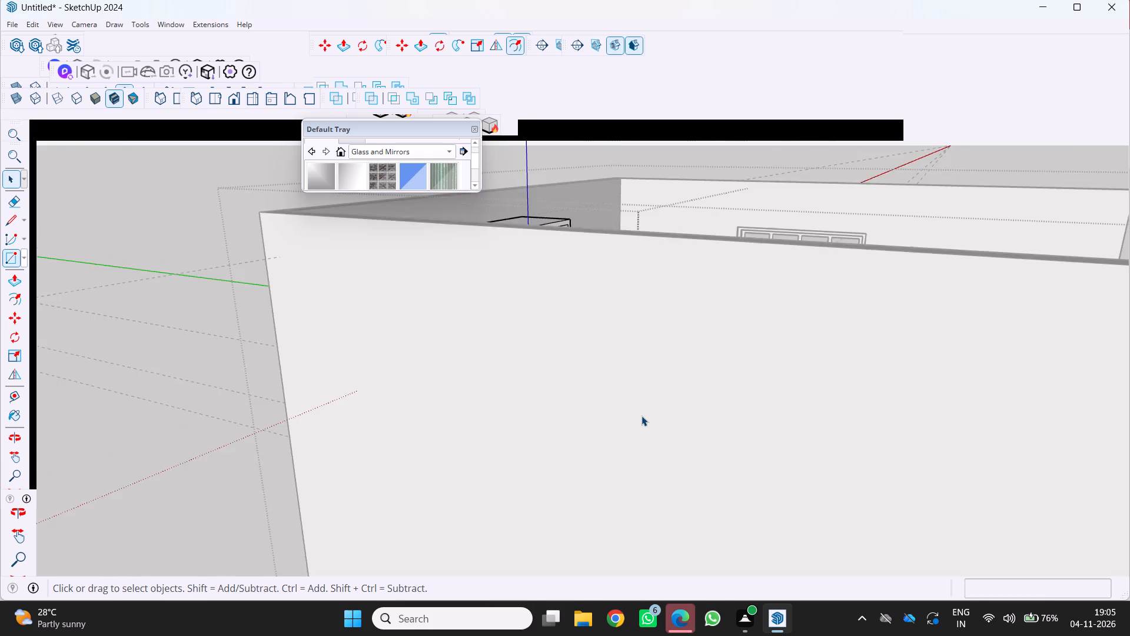
pyautogui.scroll(-10, 642, 416)
pyautogui.moveTo(732, 418); pyautogui.dragTo(593, 420, button='middle')
pyautogui.scroll(-1, 616, 398)
pyautogui.scroll(6, 703, 419)
pyautogui.moveTo(796, 456); pyautogui.dragTo(746, 443, button='middle')
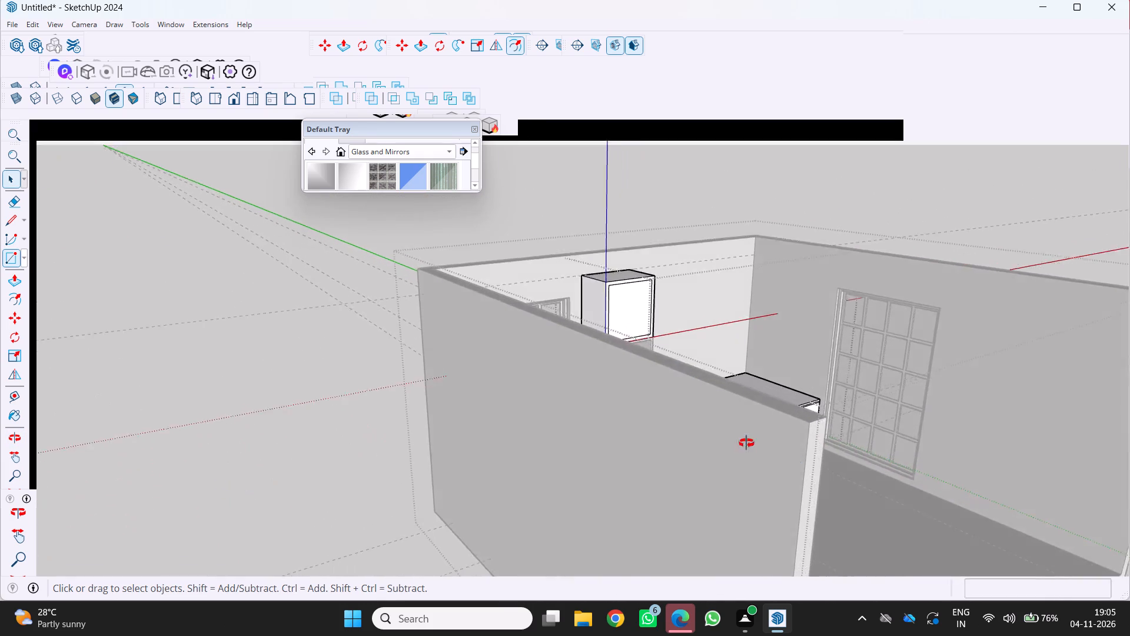
pyautogui.moveTo(746, 443); pyautogui.dragTo(676, 360, button='middle')
pyautogui.middleClick(676, 361)
pyautogui.scroll(-5, 679, 369)
pyautogui.scroll(3, 825, 484)
pyautogui.moveTo(783, 478); pyautogui.dragTo(703, 433, button='middle')
pyautogui.scroll(1, 736, 428)
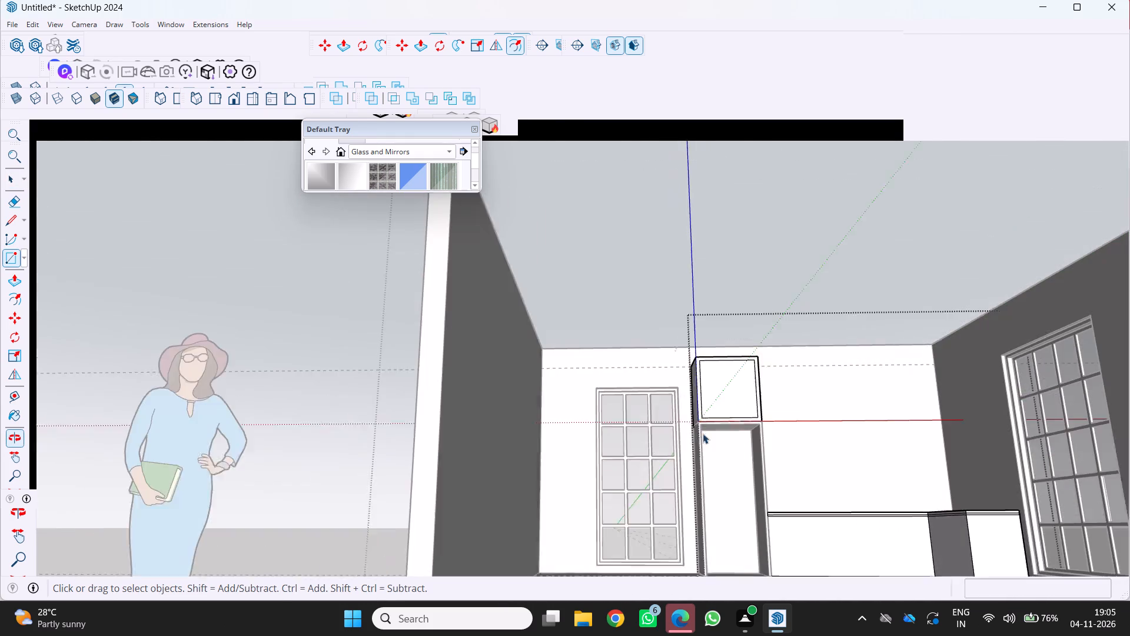
pyautogui.middleClick(699, 435)
pyautogui.moveTo(703, 433); pyautogui.dragTo(708, 433, button='middle')
pyautogui.scroll(1, 717, 481)
pyautogui.scroll(-4, 711, 467)
pyautogui.keyDown('shift'); pyautogui.moveTo(712, 466); pyautogui.dragTo(642, 436, button='middle'); pyautogui.keyUp('shift')
pyautogui.keyDown('shift'); pyautogui.middleClick(642, 436); pyautogui.keyUp('shift')
pyautogui.scroll(3, 703, 468)
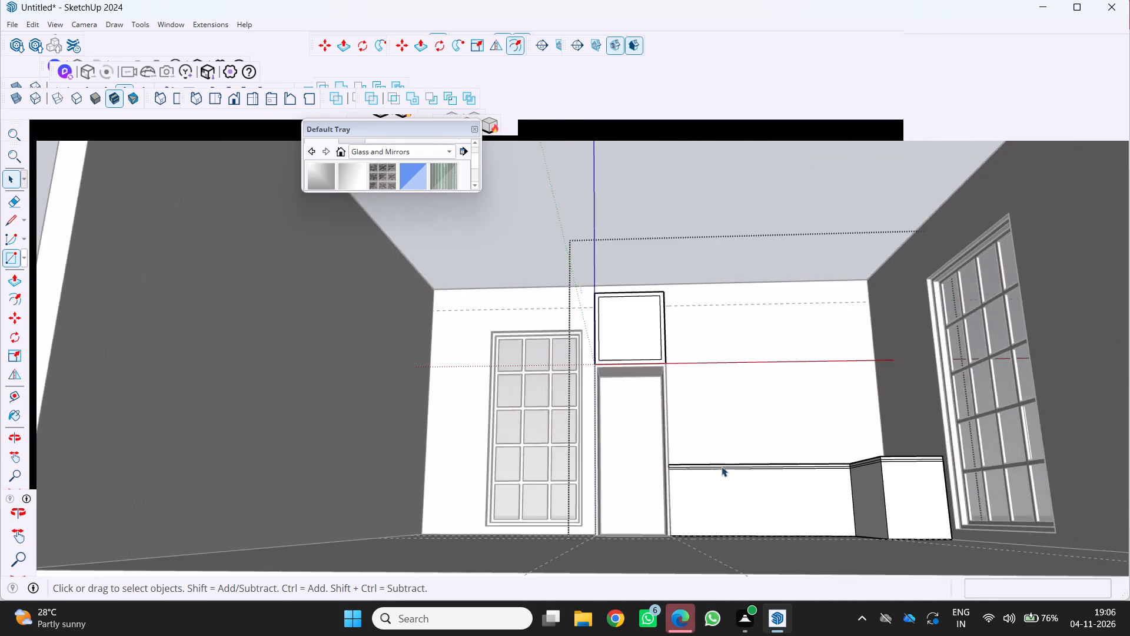
pyautogui.scroll(8, 722, 466)
pyautogui.scroll(3, 797, 473)
pyautogui.scroll(-5, 795, 472)
pyautogui.scroll(-1, 752, 445)
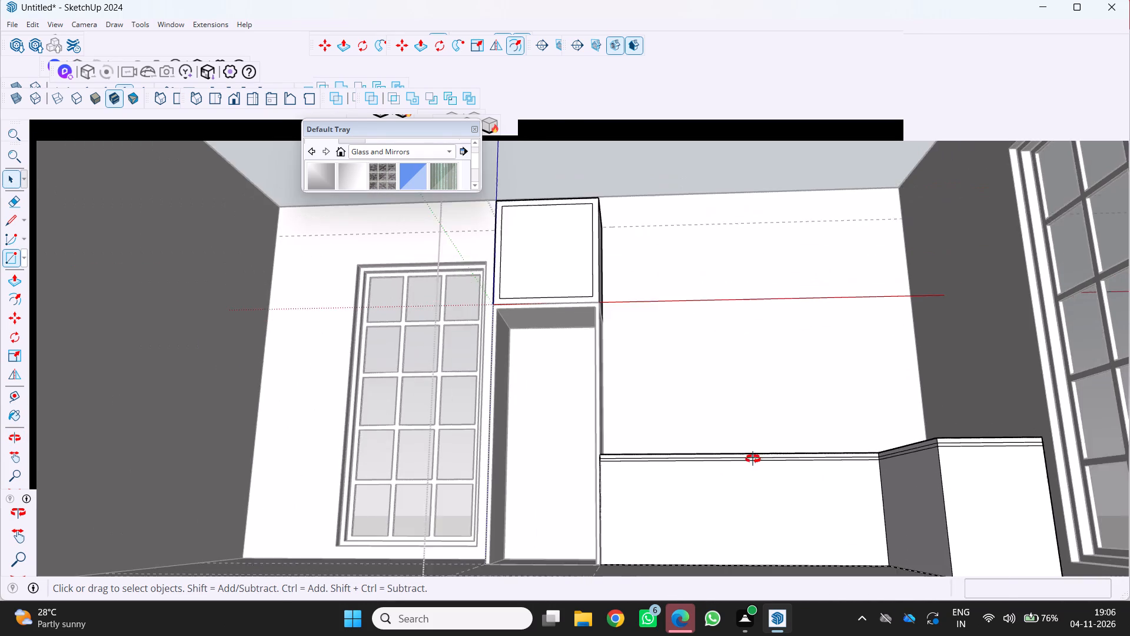
pyautogui.moveTo(752, 458); pyautogui.dragTo(734, 456, button='middle')
pyautogui.scroll(-11, 712, 413)
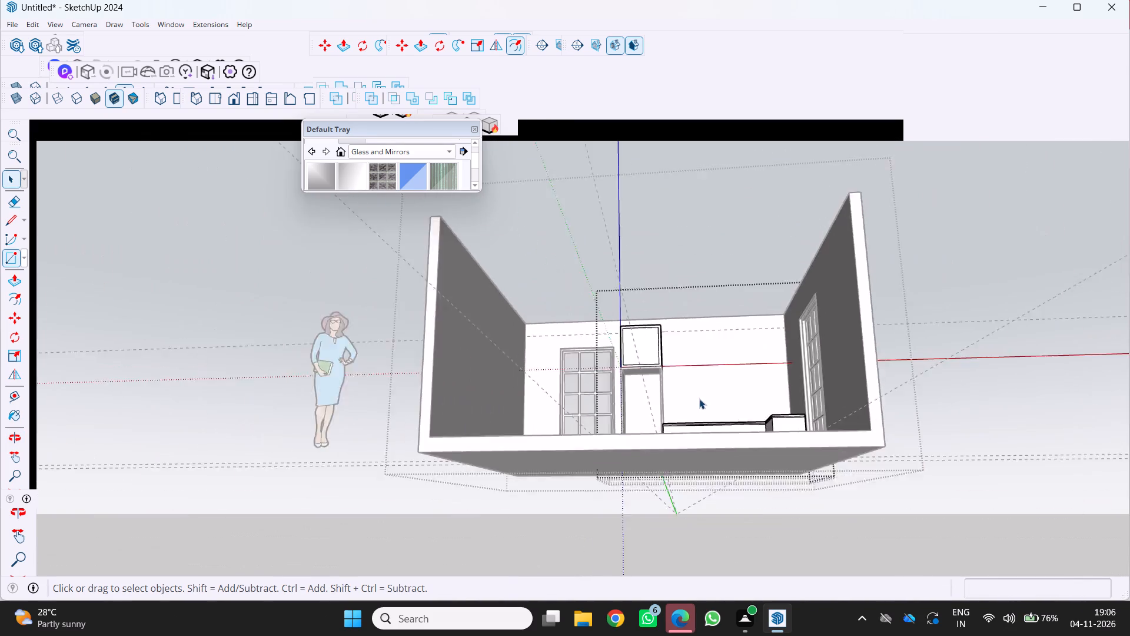
# Examine how the counter sits beside the tall cabinet and the glazed openings, from several angles inside the room.
pyautogui.moveTo(700, 399); pyautogui.dragTo(706, 453, button='middle')
pyautogui.scroll(14, 756, 382)
pyautogui.moveTo(695, 409); pyautogui.dragTo(719, 420, button='middle')
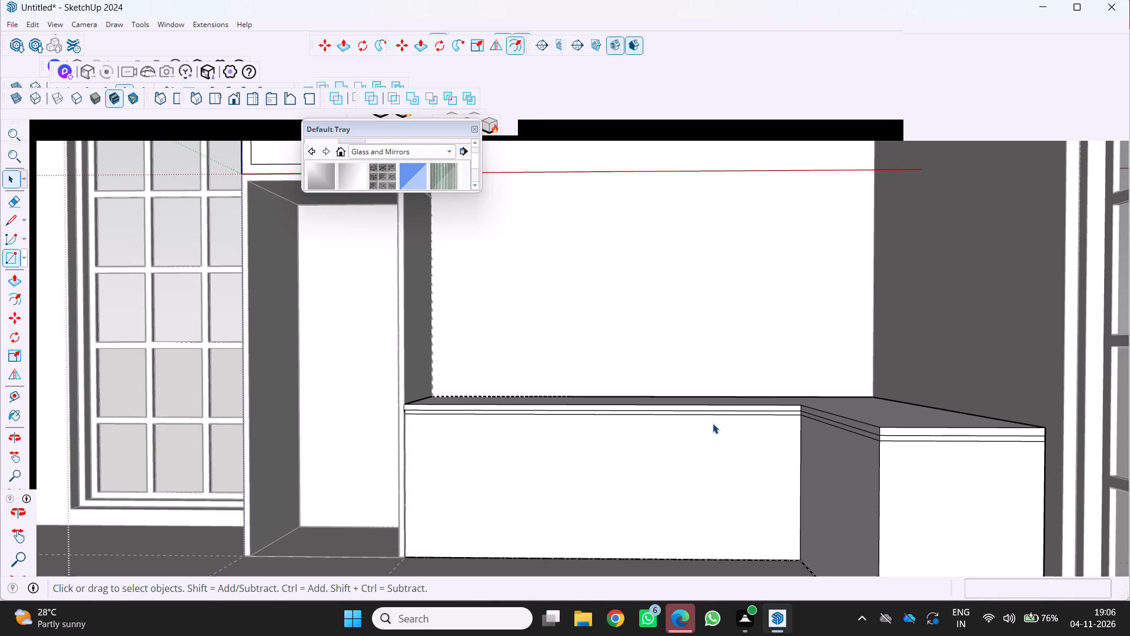
pyautogui.scroll(-2, 677, 471)
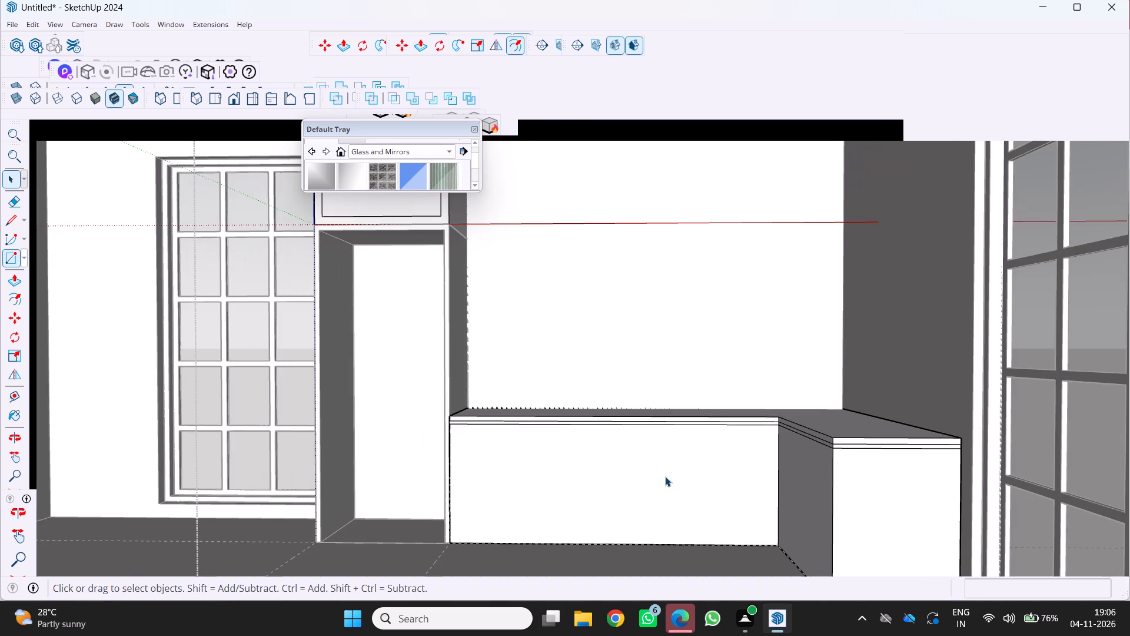
pyautogui.scroll(1, 656, 469)
pyautogui.scroll(-8, 654, 470)
pyautogui.moveTo(664, 468); pyautogui.dragTo(763, 465, button='middle')
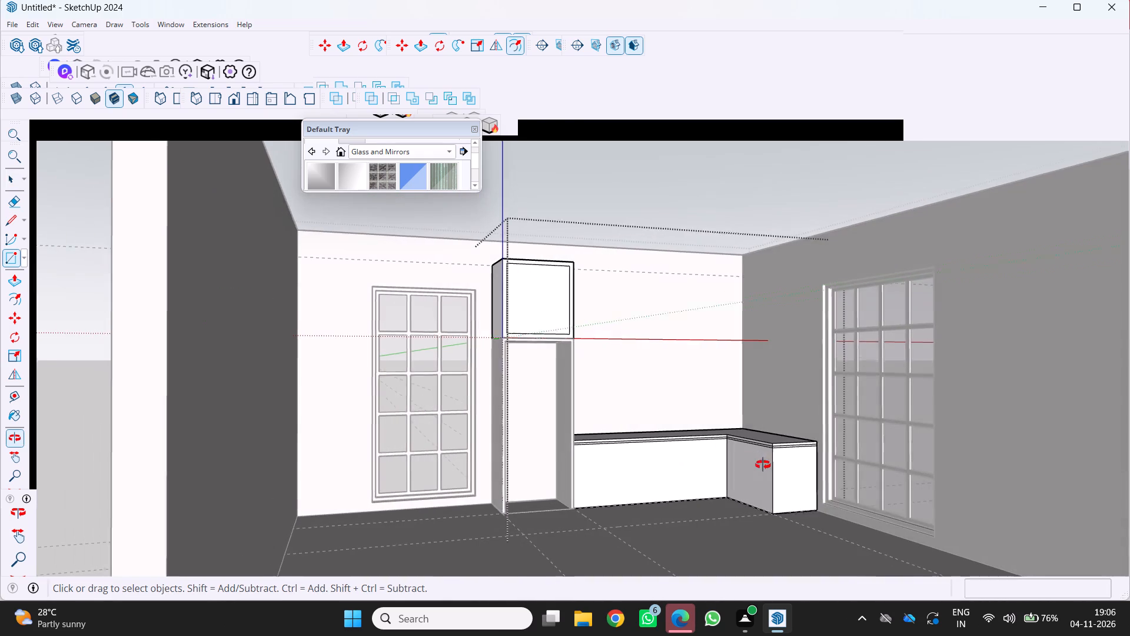
pyautogui.moveTo(763, 465); pyautogui.dragTo(764, 465, button='middle')
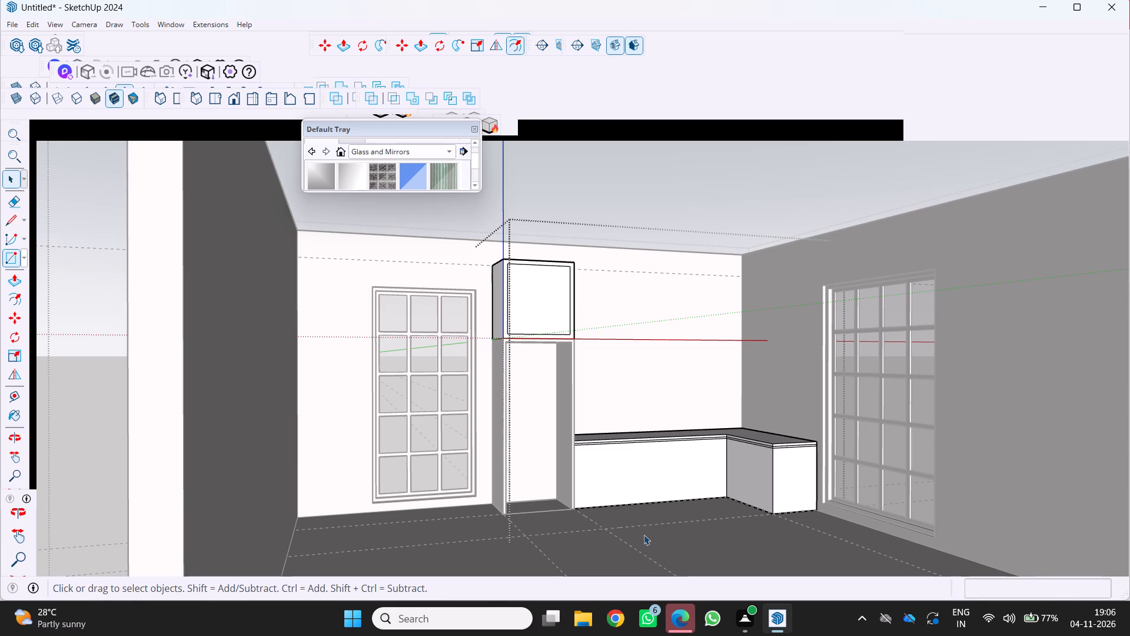
pyautogui.moveTo(628, 546); pyautogui.dragTo(674, 524, button='middle')
pyautogui.middleClick(674, 524)
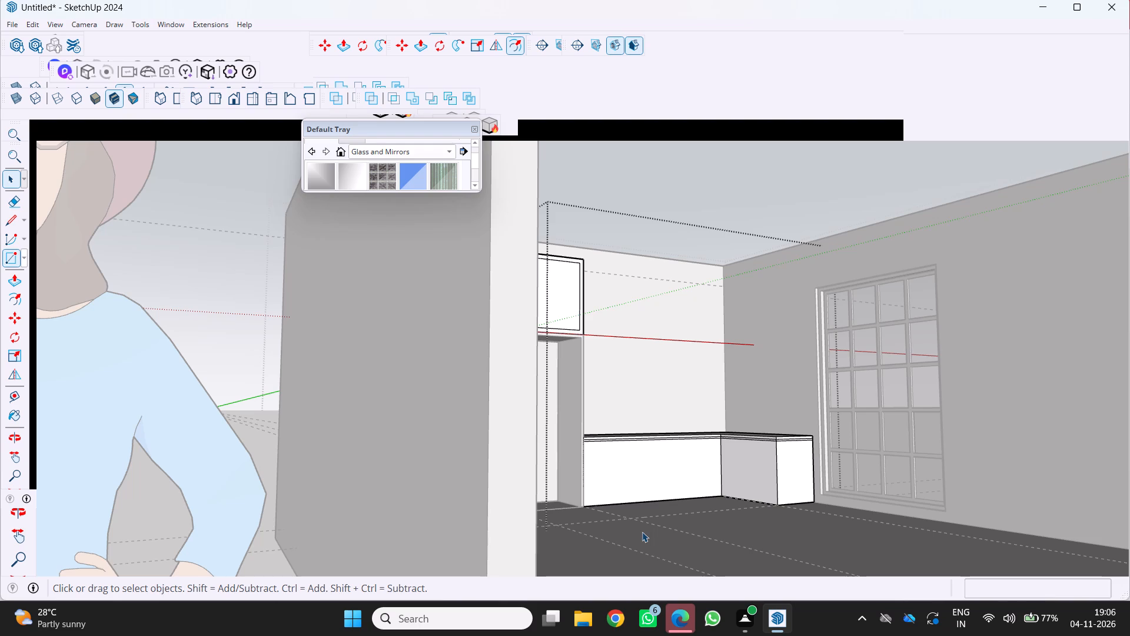
pyautogui.scroll(-3, 611, 560)
pyautogui.moveTo(703, 432); pyautogui.dragTo(644, 521, button='middle')
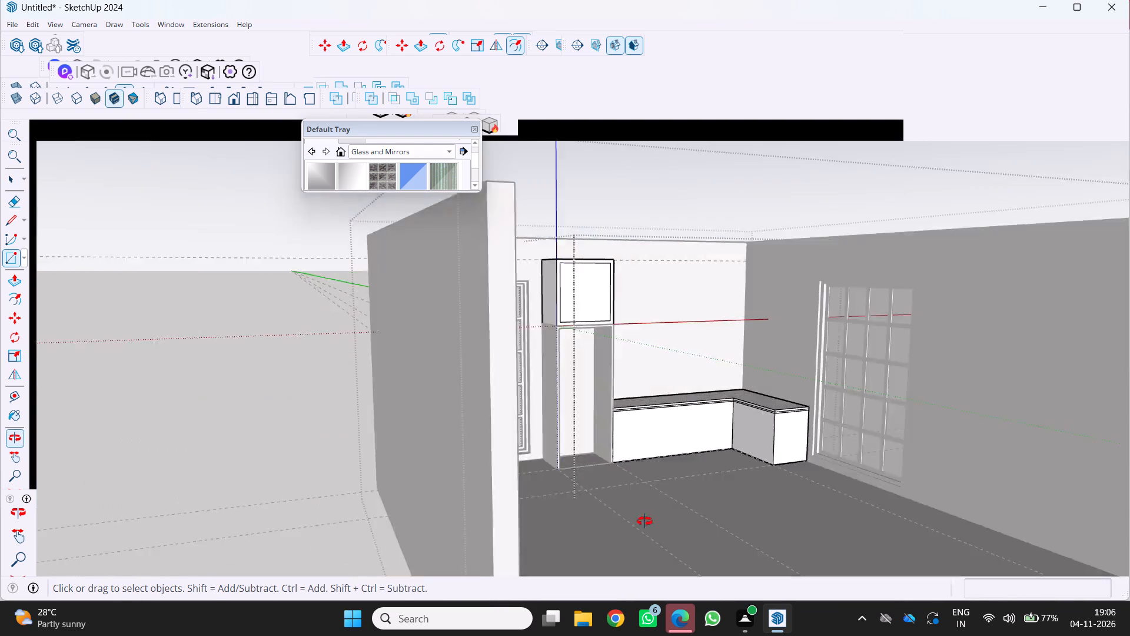
pyautogui.moveTo(644, 521); pyautogui.dragTo(619, 547, button='middle')
pyautogui.middleClick(619, 546)
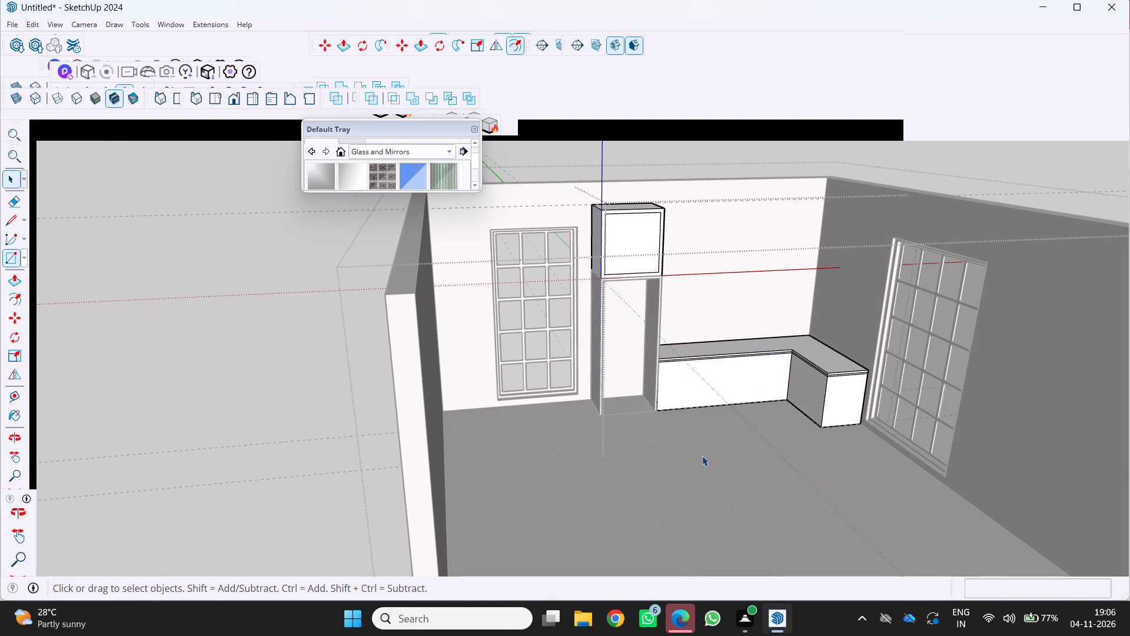
pyautogui.scroll(-3, 710, 457)
pyautogui.moveTo(685, 454); pyautogui.dragTo(690, 419, button='middle')
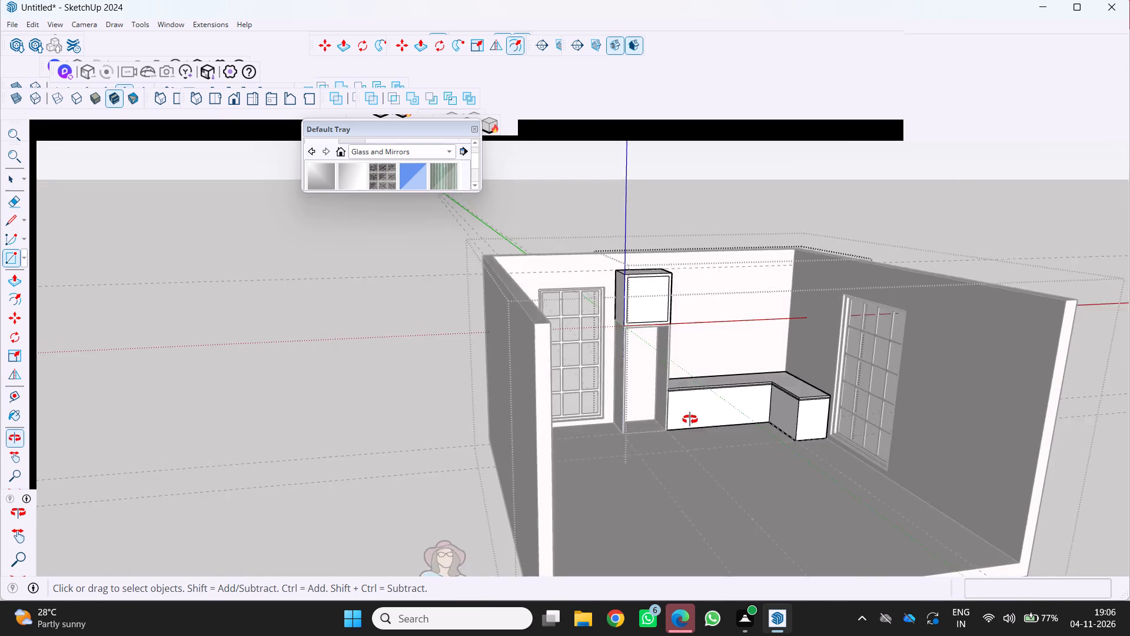
pyautogui.moveTo(690, 419); pyautogui.dragTo(682, 383, button='middle')
pyautogui.scroll(4, 747, 364)
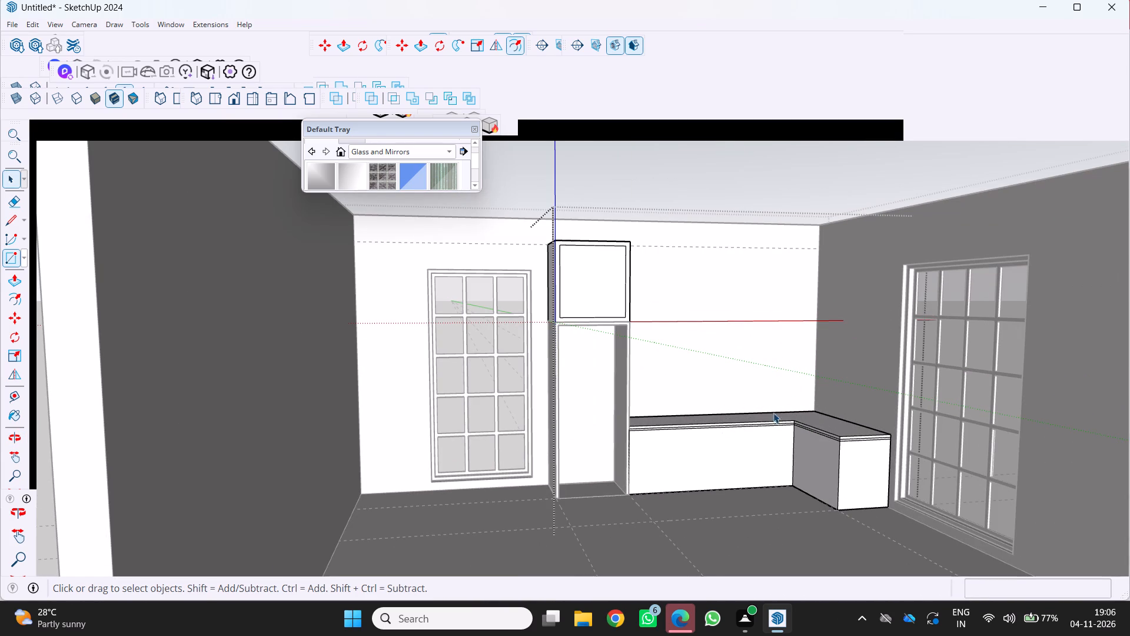
pyautogui.scroll(1, 769, 457)
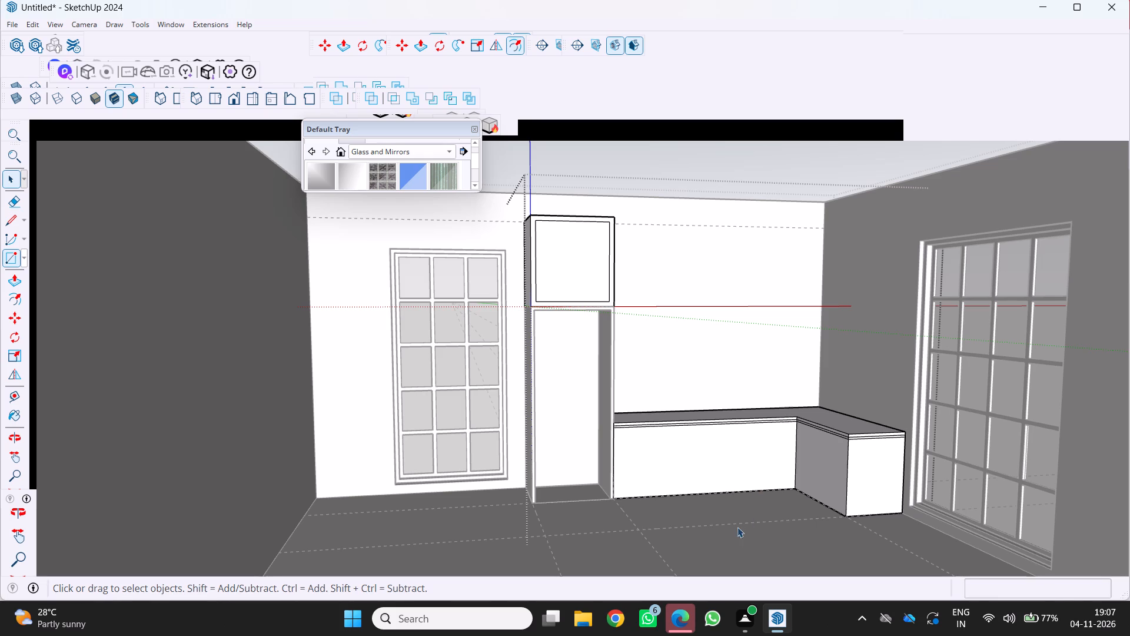
# Copy the bottom edges of the counter's long front and inner return up their faces by 8.
pyautogui.scroll(19, 780, 494)
pyautogui.moveTo(799, 495); pyautogui.dragTo(873, 472, button='middle')
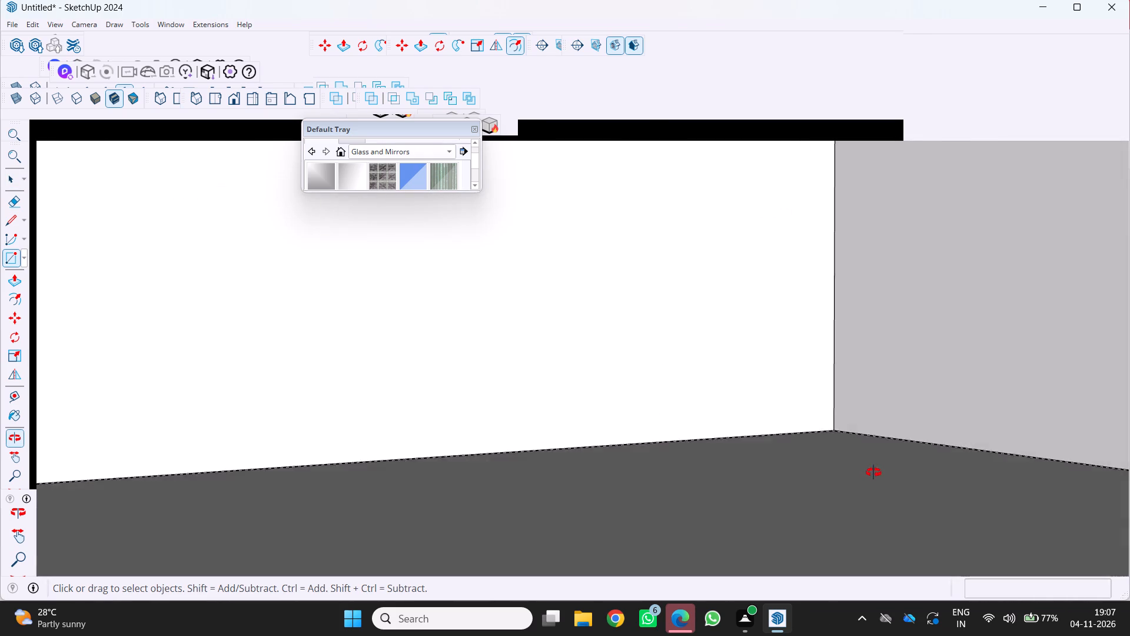
pyautogui.moveTo(873, 472); pyautogui.dragTo(812, 488, button='middle')
pyautogui.middleClick(810, 488)
pyautogui.scroll(-3, 820, 496)
pyautogui.scroll(1, 841, 505)
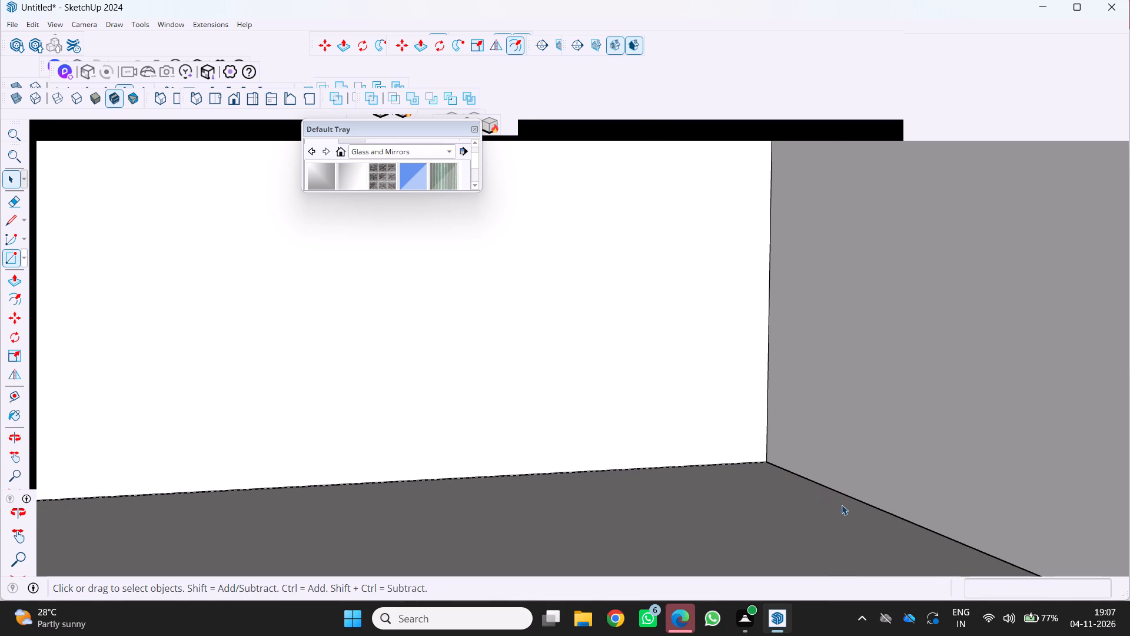
pyautogui.scroll(2, 842, 505)
pyautogui.click(862, 499)
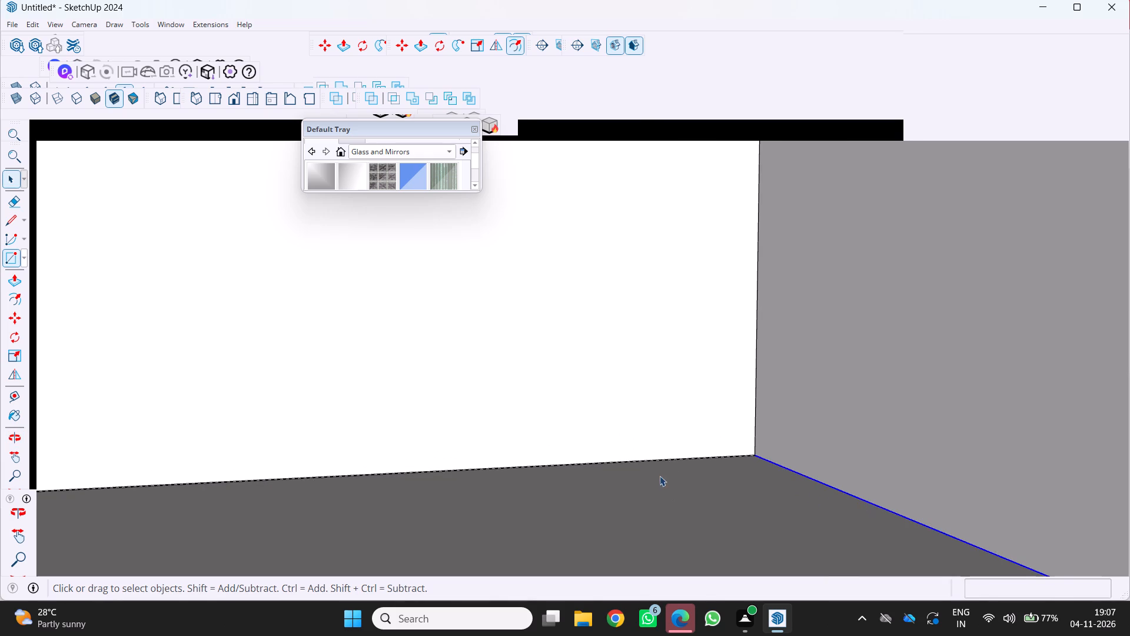
pyautogui.scroll(7, 680, 457)
pyautogui.click(697, 474)
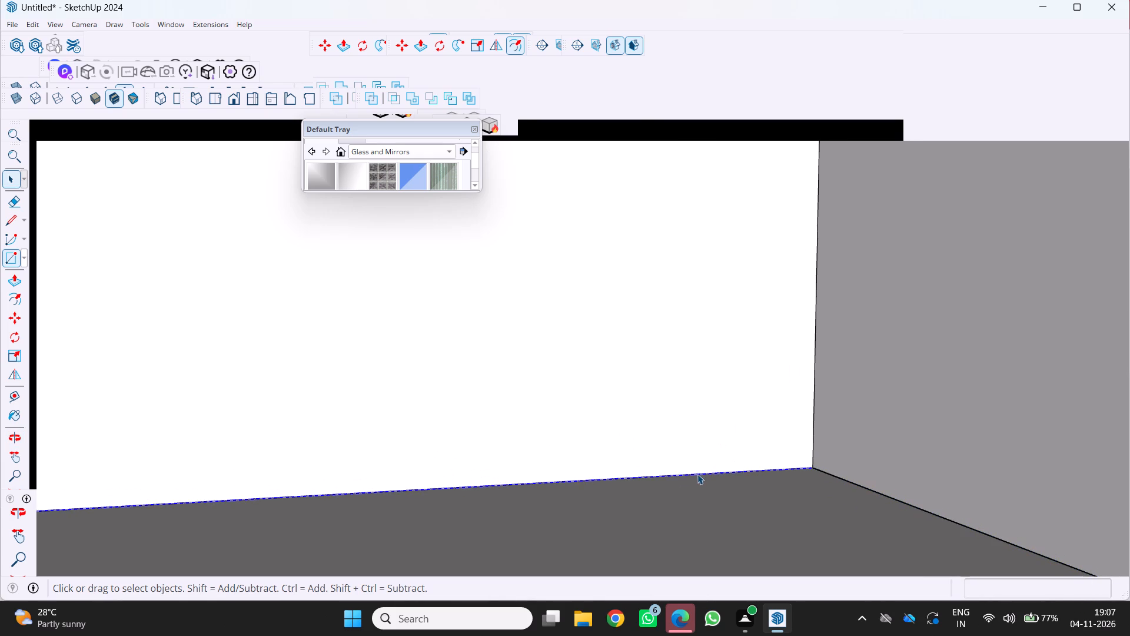
pyautogui.keyDown('shift'); pyautogui.scroll(5, 821, 511); pyautogui.keyUp('shift')
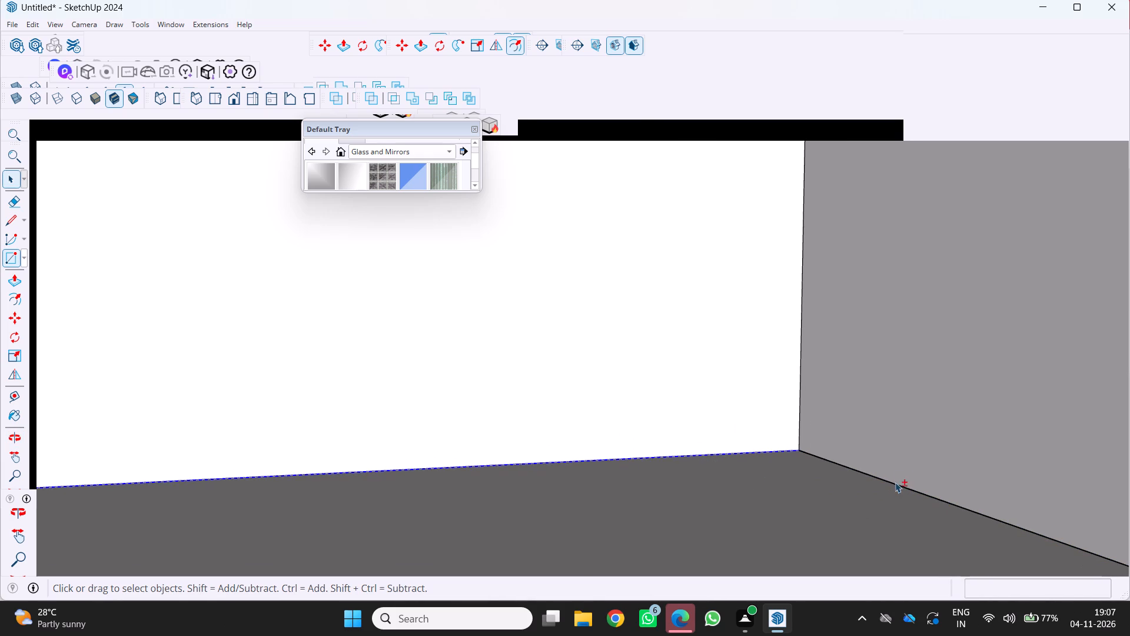
pyautogui.keyDown('shift'); pyautogui.click(899, 483); pyautogui.keyUp('shift')
pyautogui.keyDown('shift'); pyautogui.scroll(-5, 893, 482); pyautogui.keyUp('shift')
pyautogui.keyDown('shift'); pyautogui.scroll(9, 722, 473); pyautogui.keyUp('shift')
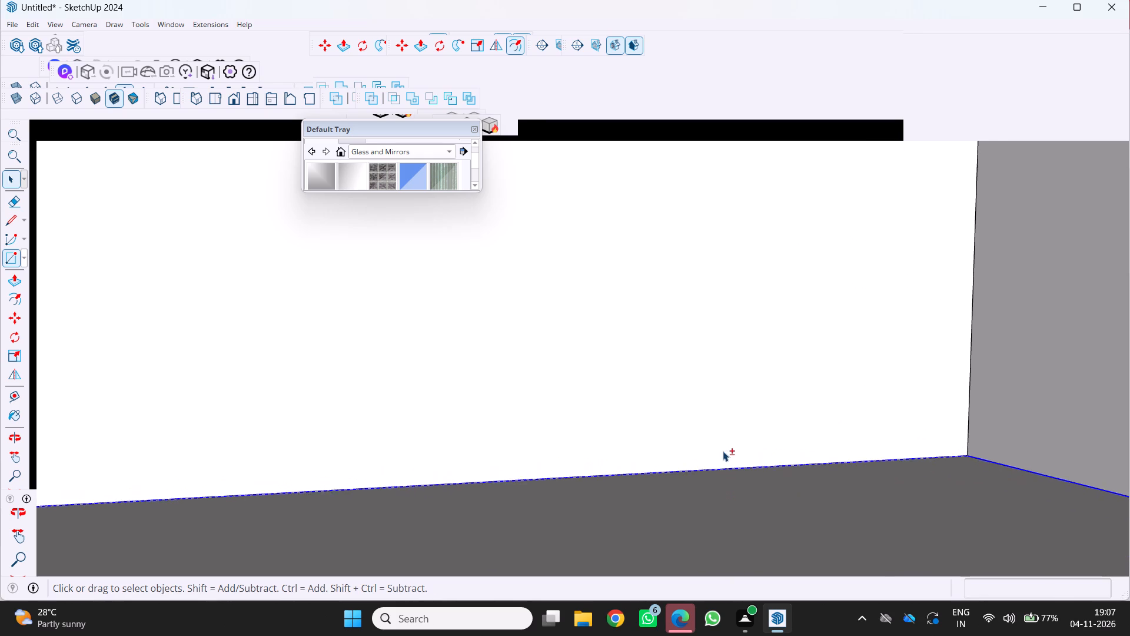
pyautogui.keyDown('shift'); pyautogui.moveTo(723, 451); pyautogui.dragTo(728, 458, button='middle'); pyautogui.keyUp('shift')
pyautogui.keyDown('shift'); pyautogui.scroll(-16, 728, 458); pyautogui.keyUp('shift')
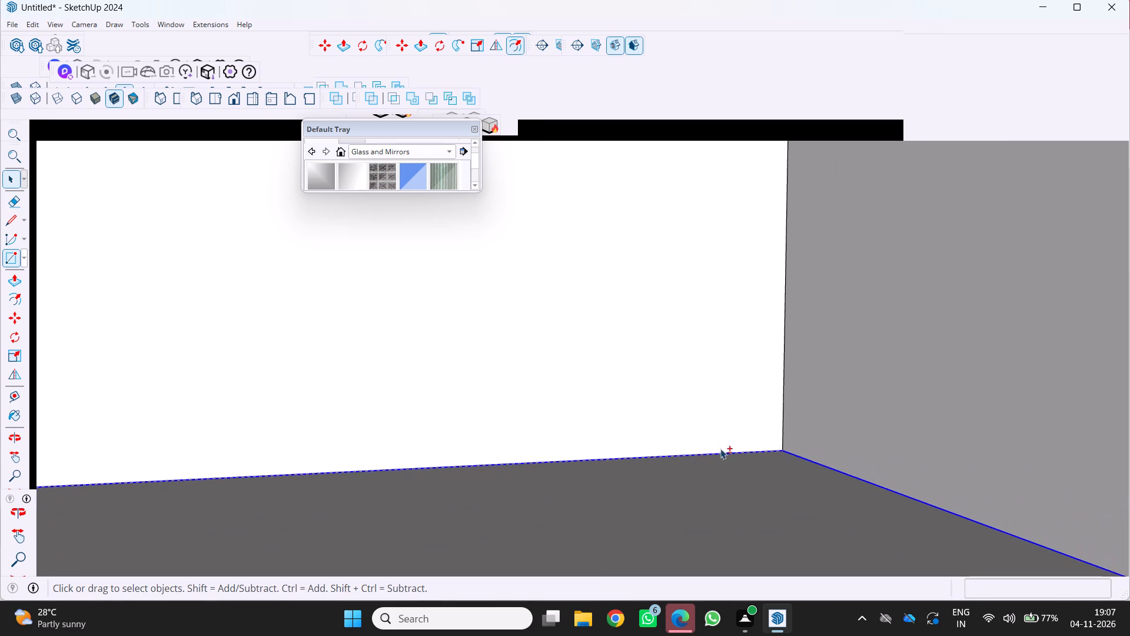
pyautogui.keyDown('shift'); pyautogui.scroll(-11, 720, 449); pyautogui.keyUp('shift')
pyautogui.press('m')
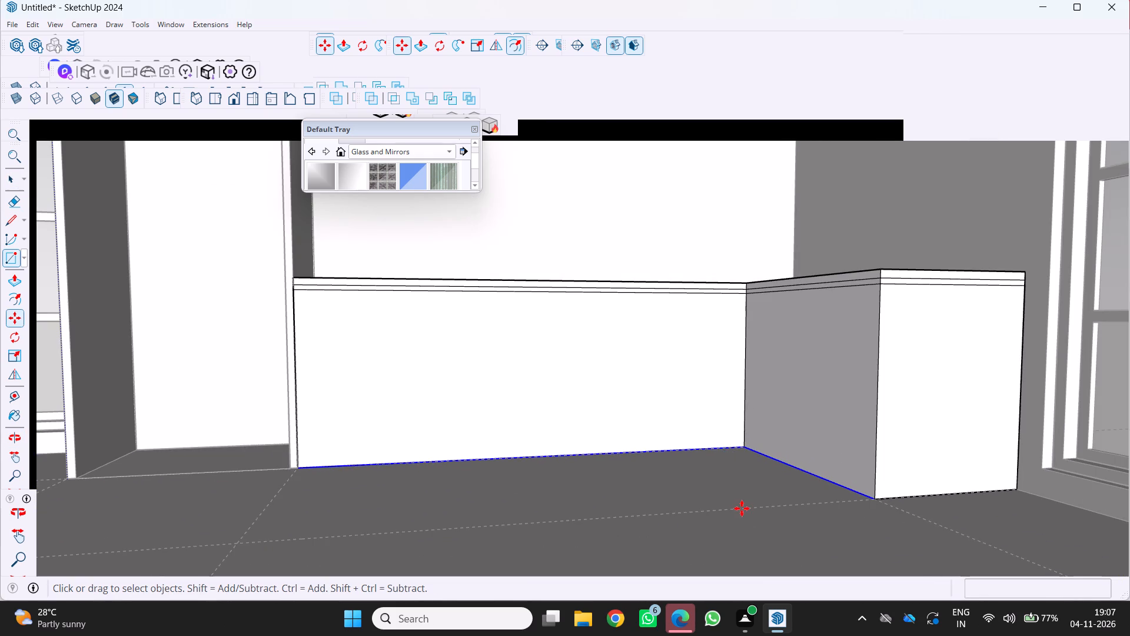
pyautogui.scroll(11, 863, 515)
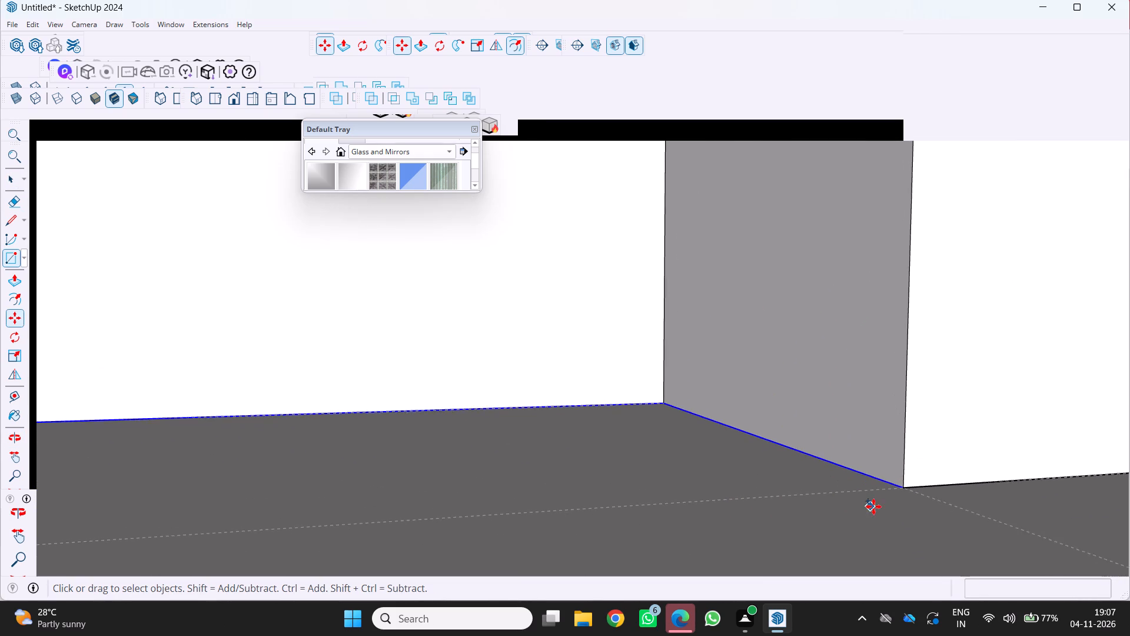
pyautogui.scroll(1, 873, 506)
pyautogui.click(906, 477)
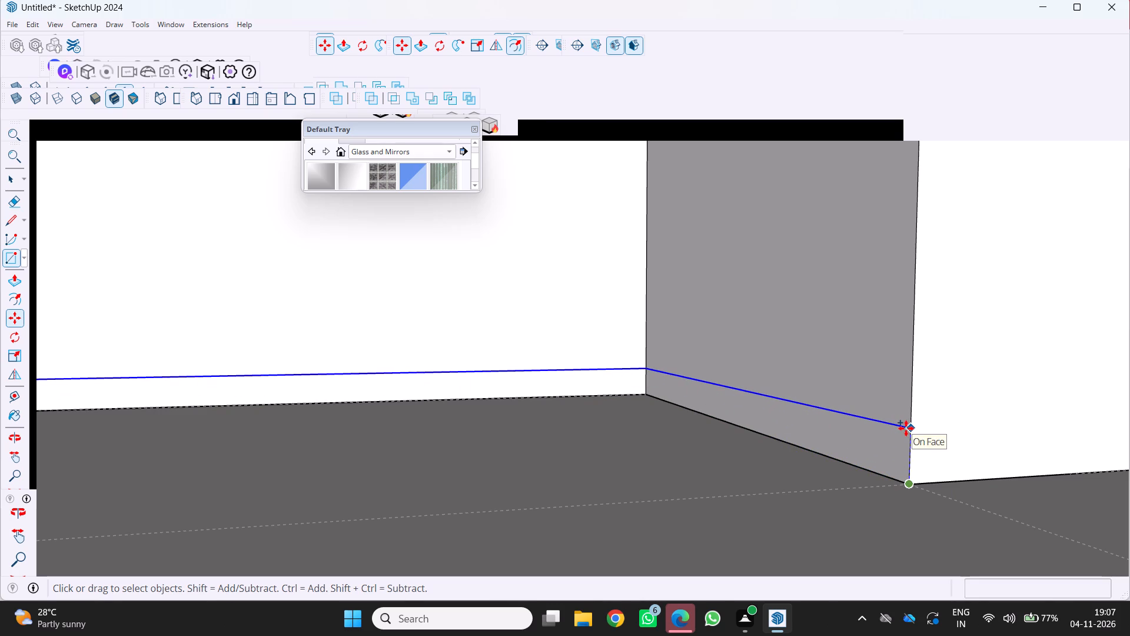
pyautogui.press('8')
pyautogui.press('Return')
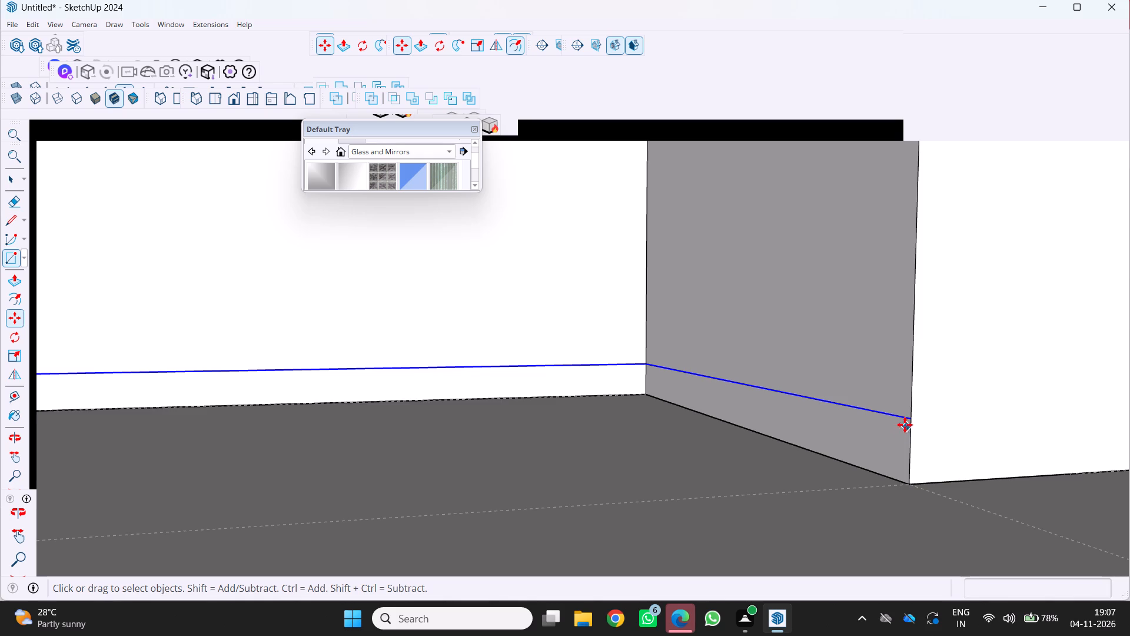
pyautogui.scroll(-16, 887, 422)
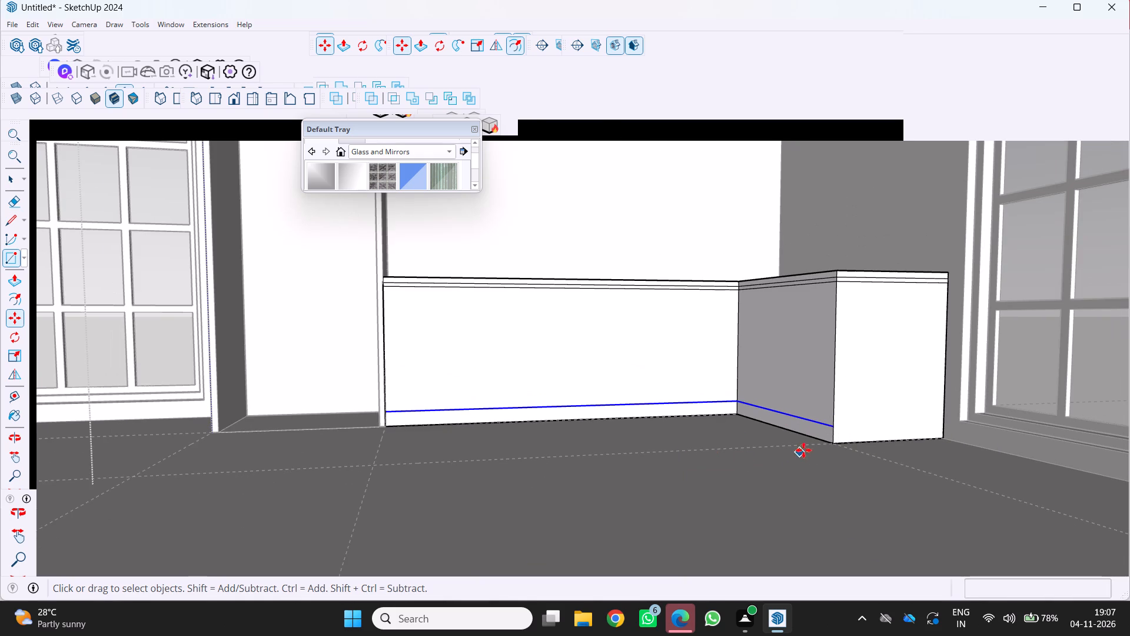
pyautogui.scroll(4, 797, 440)
pyautogui.moveTo(831, 423); pyautogui.dragTo(915, 447, button='middle')
pyautogui.scroll(-5, 847, 428)
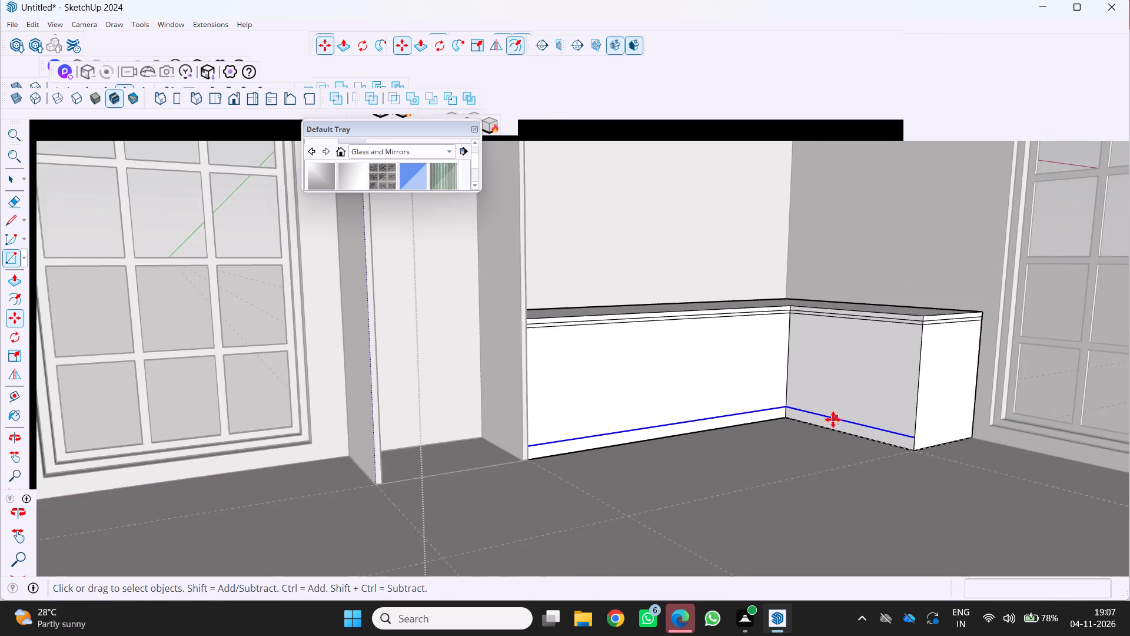
# Examine the L-shaped counter's fronts, base strip lines and inner corner, and how they sit beside the cabinet and openings.
pyautogui.moveTo(821, 420); pyautogui.dragTo(728, 429, button='middle')
pyautogui.scroll(1, 820, 420)
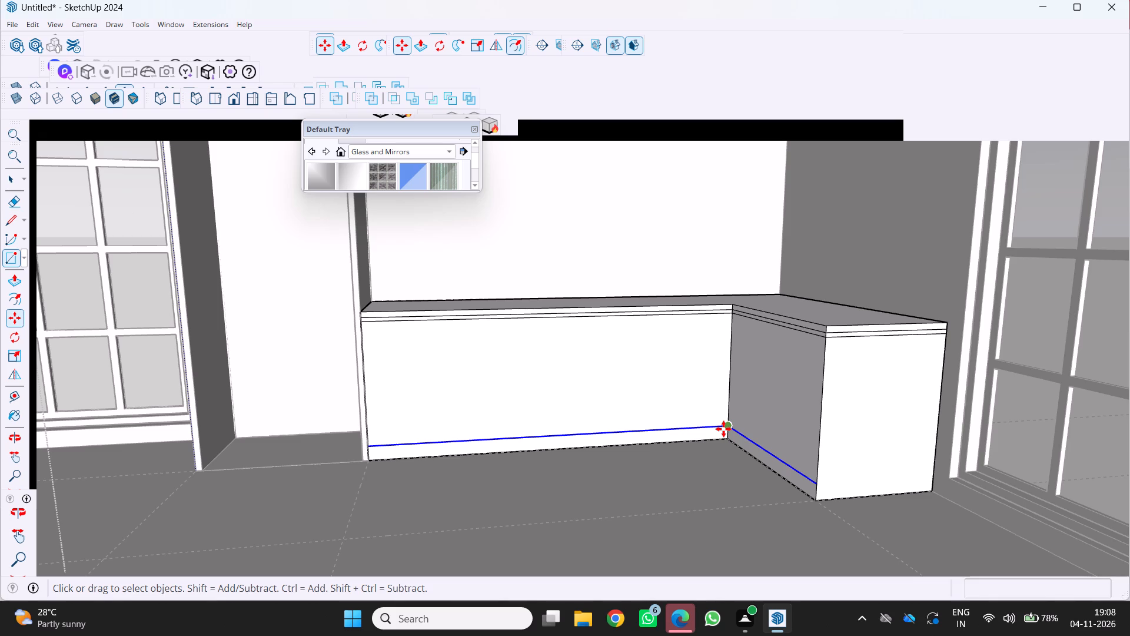
pyautogui.scroll(-4, 703, 472)
pyautogui.scroll(1, 700, 471)
pyautogui.moveTo(700, 471); pyautogui.dragTo(760, 476, button='middle')
pyautogui.middleClick(760, 476)
pyautogui.middleClick(763, 476)
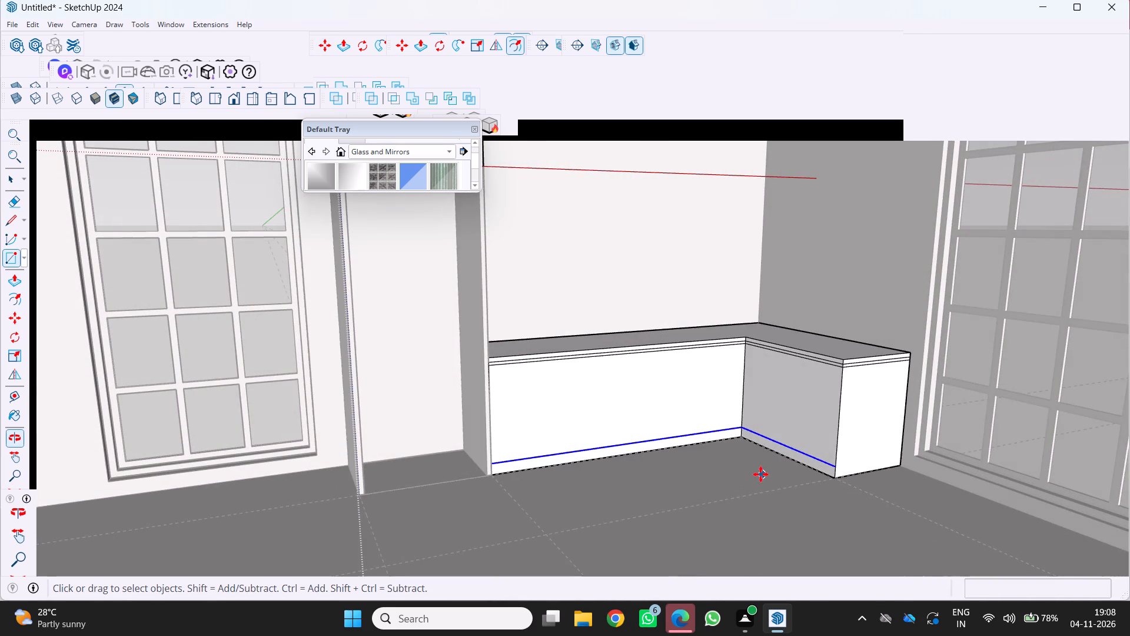
pyautogui.keyDown('shift'); pyautogui.moveTo(758, 473); pyautogui.dragTo(760, 526, button='middle'); pyautogui.keyUp('shift')
pyautogui.keyDown('shift'); pyautogui.scroll(1, 758, 473); pyautogui.keyUp('shift')
pyautogui.keyDown('shift'); pyautogui.middleClick(760, 526); pyautogui.keyUp('shift')
pyautogui.scroll(4, 720, 442)
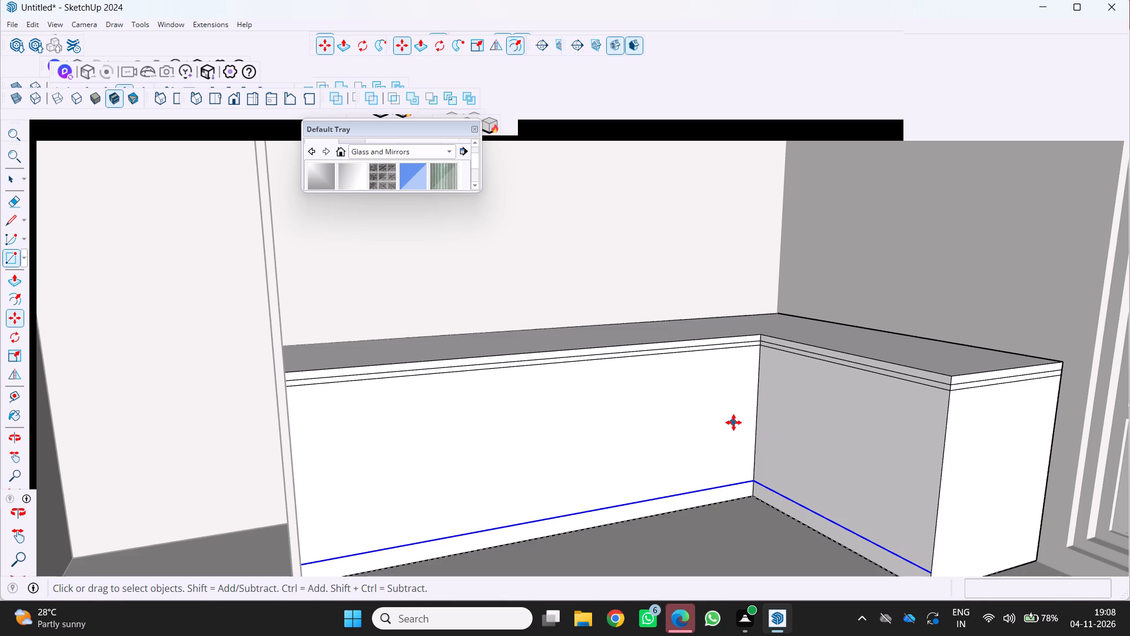
pyautogui.scroll(-2, 703, 443)
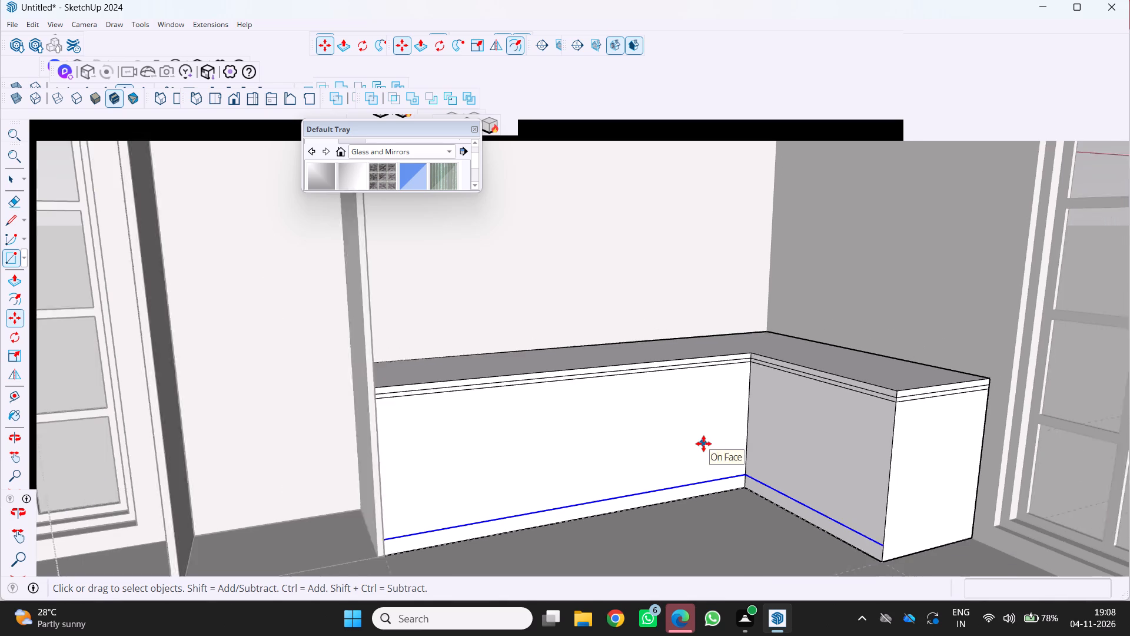
pyautogui.scroll(-1, 703, 443)
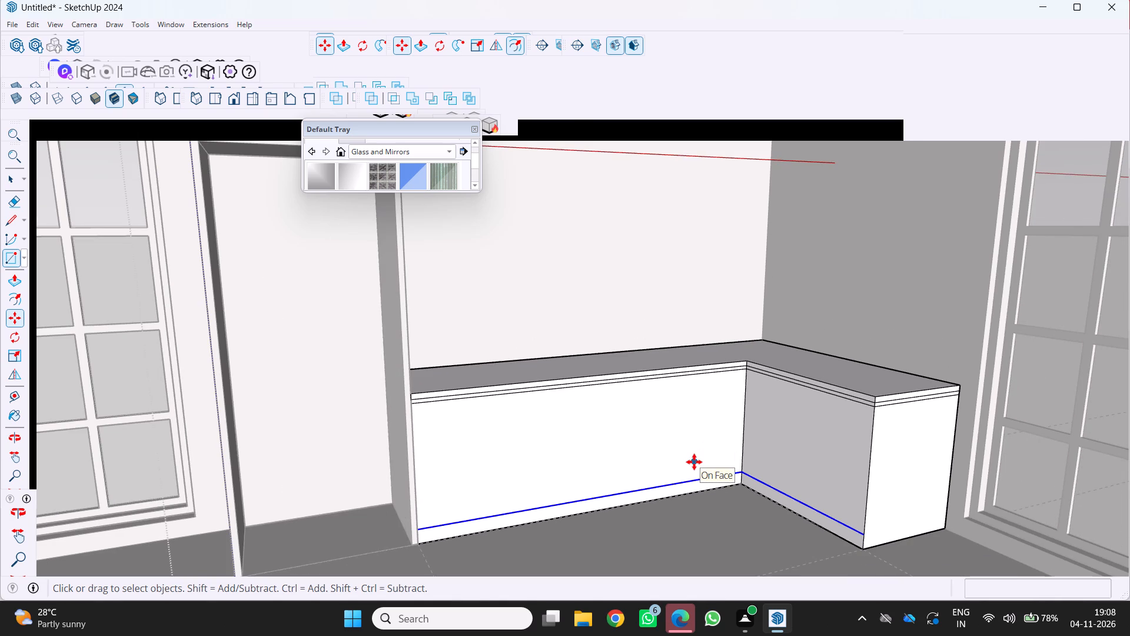
pyautogui.scroll(-2, 621, 561)
pyautogui.moveTo(738, 583); pyautogui.dragTo(910, 622, button='middle')
pyautogui.keyDown('shift'); pyautogui.middleClick(908, 620); pyautogui.keyUp('shift')
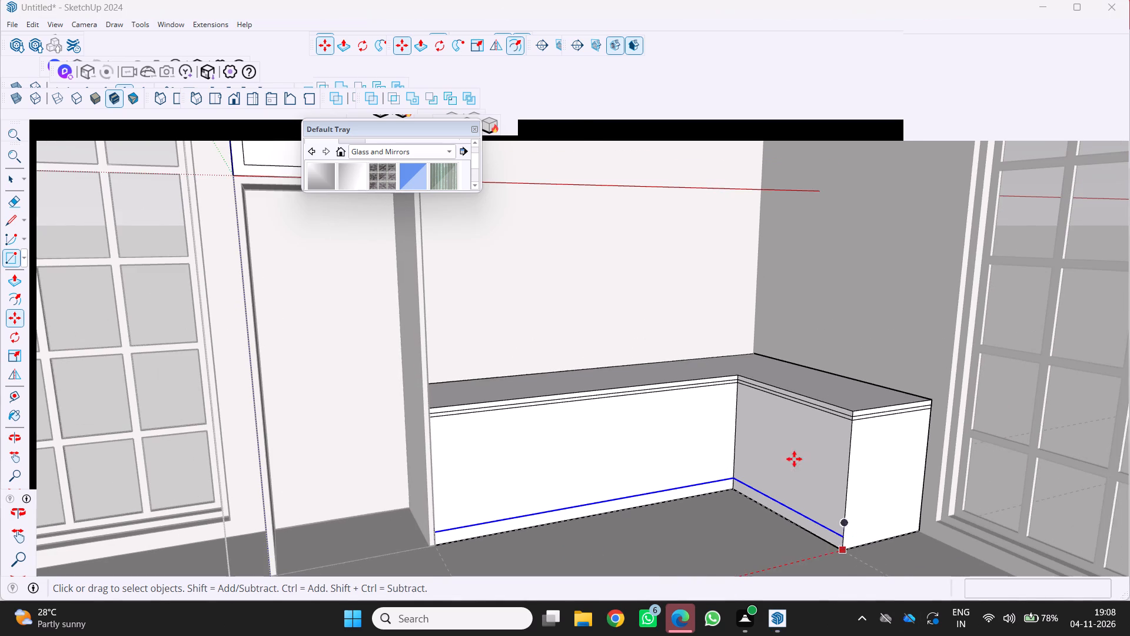
pyautogui.keyDown('shift'); pyautogui.scroll(-5, 787, 451); pyautogui.keyUp('shift')
pyautogui.scroll(2, 601, 435)
pyautogui.moveTo(596, 433); pyautogui.dragTo(577, 415, button='middle')
pyautogui.middleClick(577, 415)
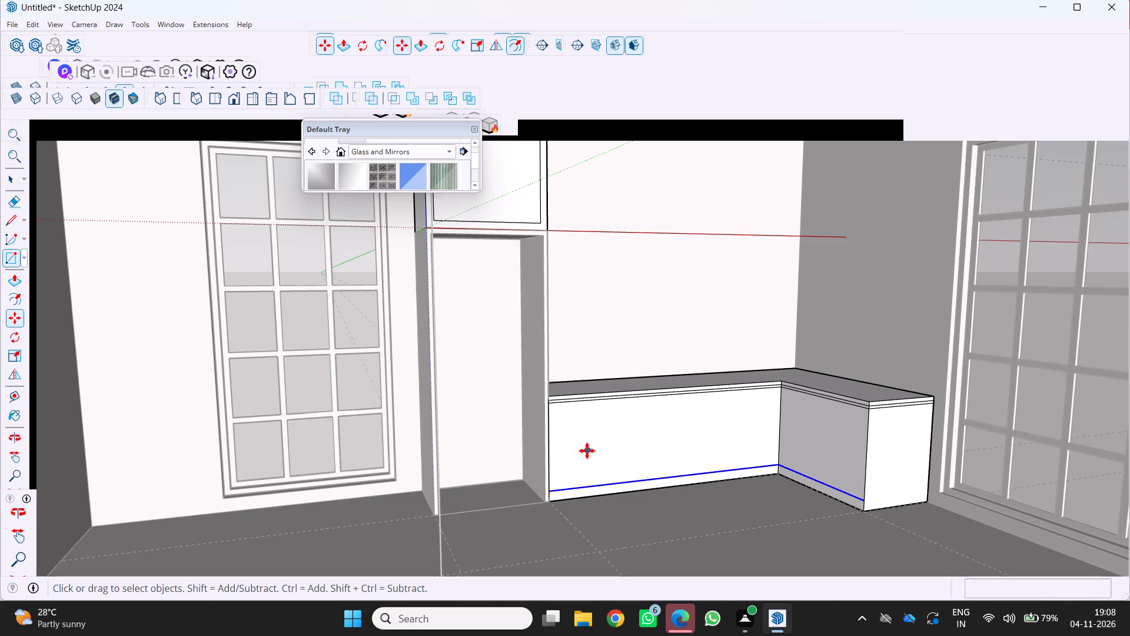
pyautogui.scroll(-5, 594, 445)
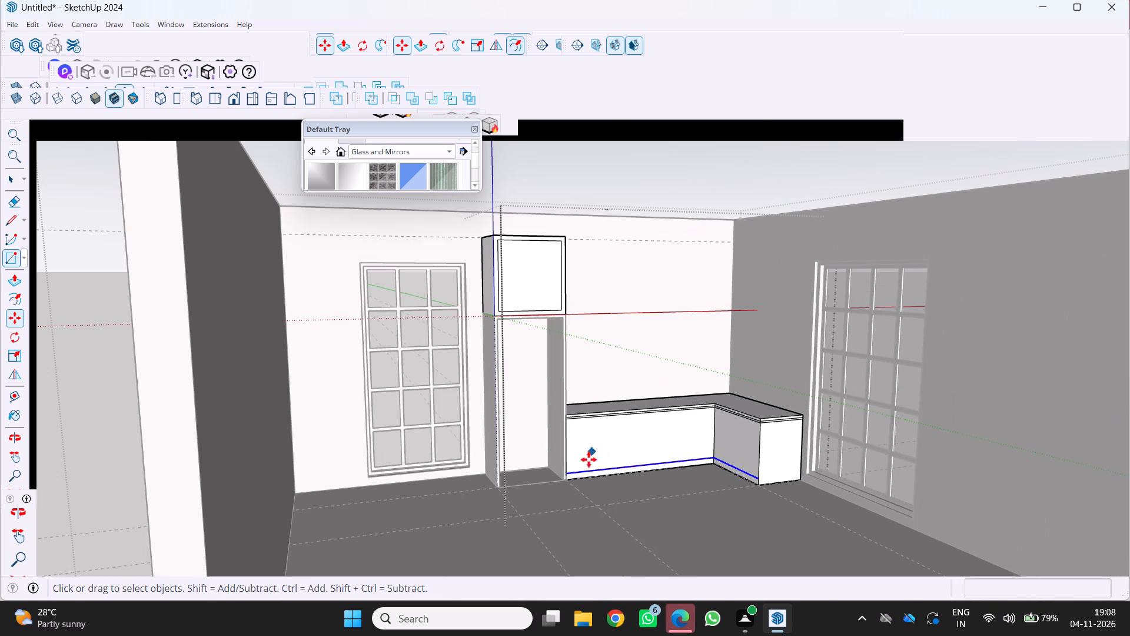
pyautogui.scroll(-3, 581, 472)
pyautogui.moveTo(573, 464); pyautogui.dragTo(567, 460, button='middle')
pyautogui.middleClick(567, 460)
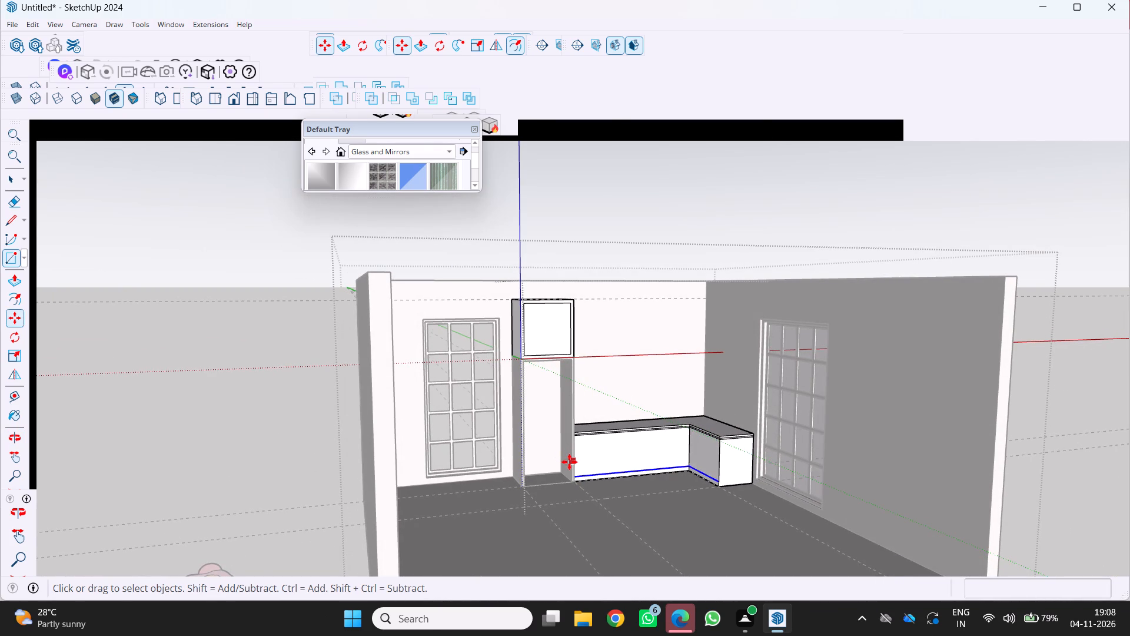
# Erase the lower of the two thin band lines on the end face of the counter's short return.
pyautogui.scroll(14, 648, 435)
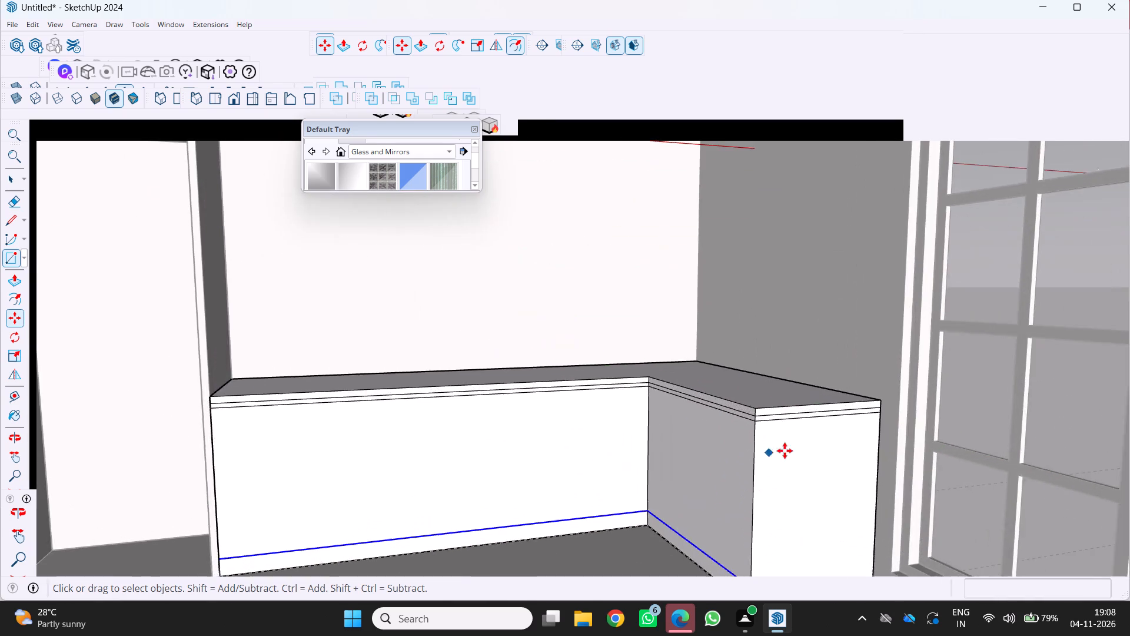
pyautogui.moveTo(765, 450); pyautogui.dragTo(690, 470, button='middle')
pyautogui.scroll(1, 733, 458)
pyautogui.scroll(4, 679, 475)
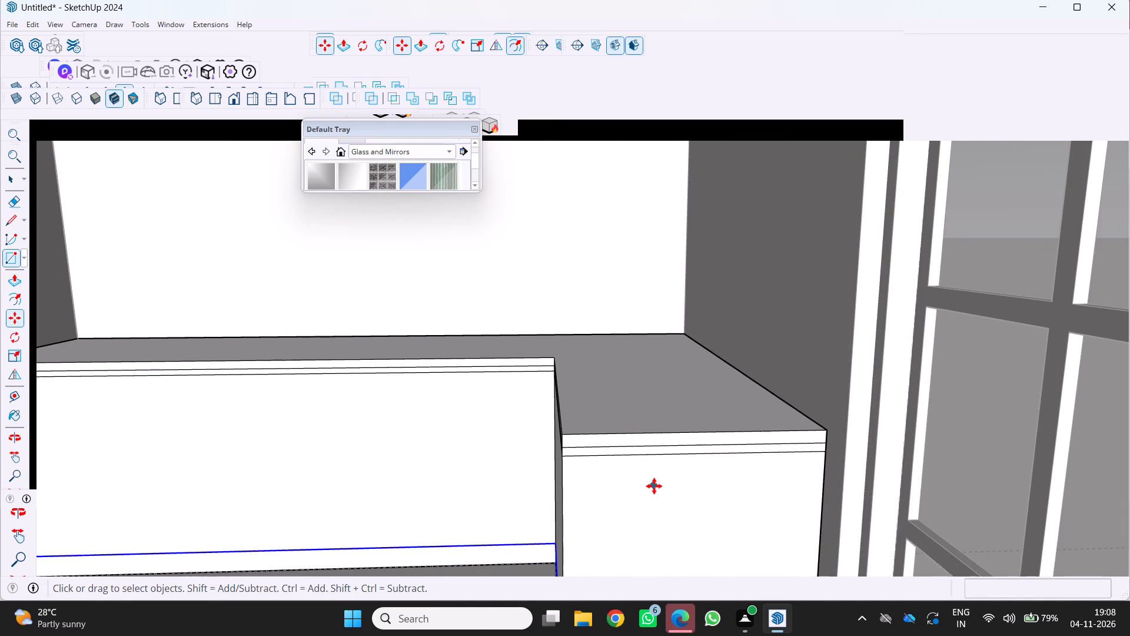
pyautogui.moveTo(654, 486); pyautogui.dragTo(812, 449, button='middle')
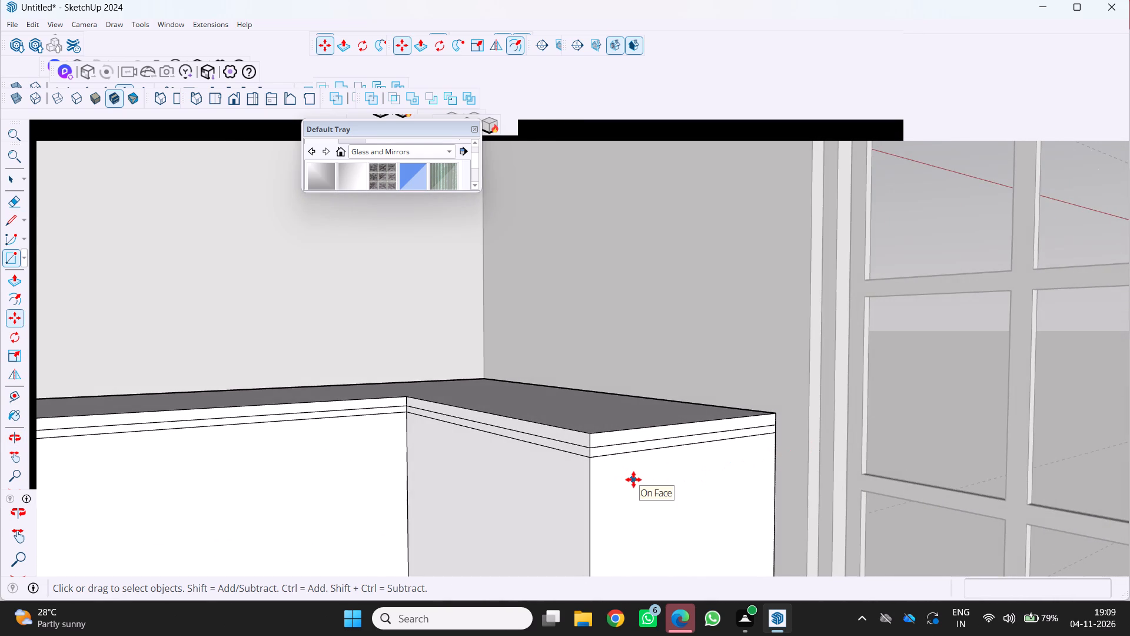
pyautogui.press('e')
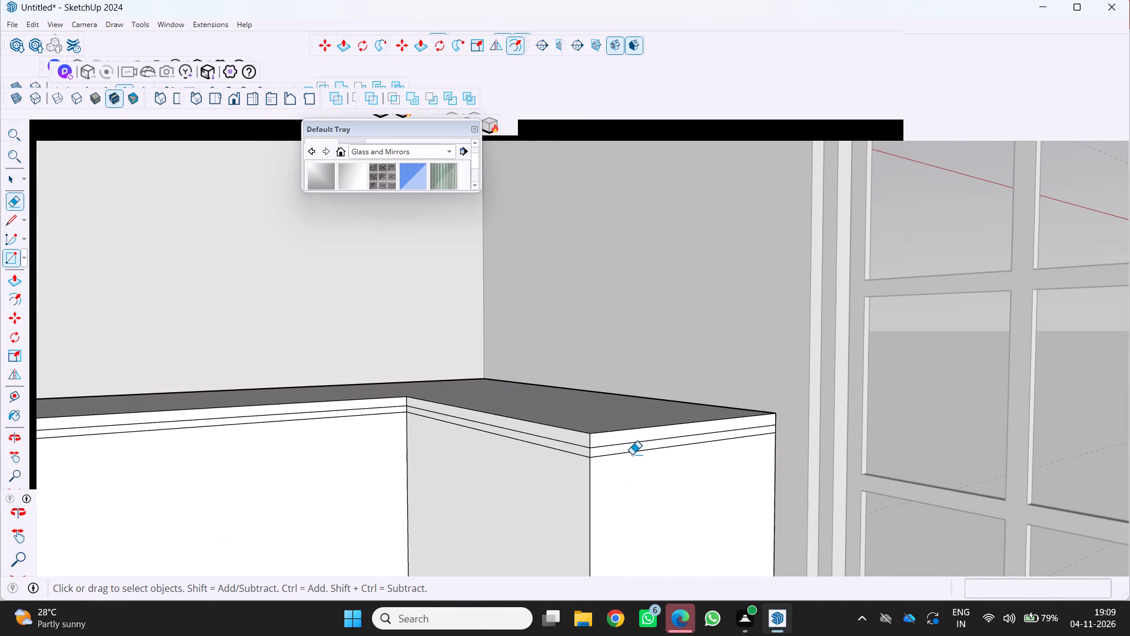
pyautogui.click(632, 454)
# Look over the counter, tall cabinet and glazed openings from several angles inside the room.
pyautogui.scroll(-4, 633, 457)
pyautogui.scroll(-13, 583, 503)
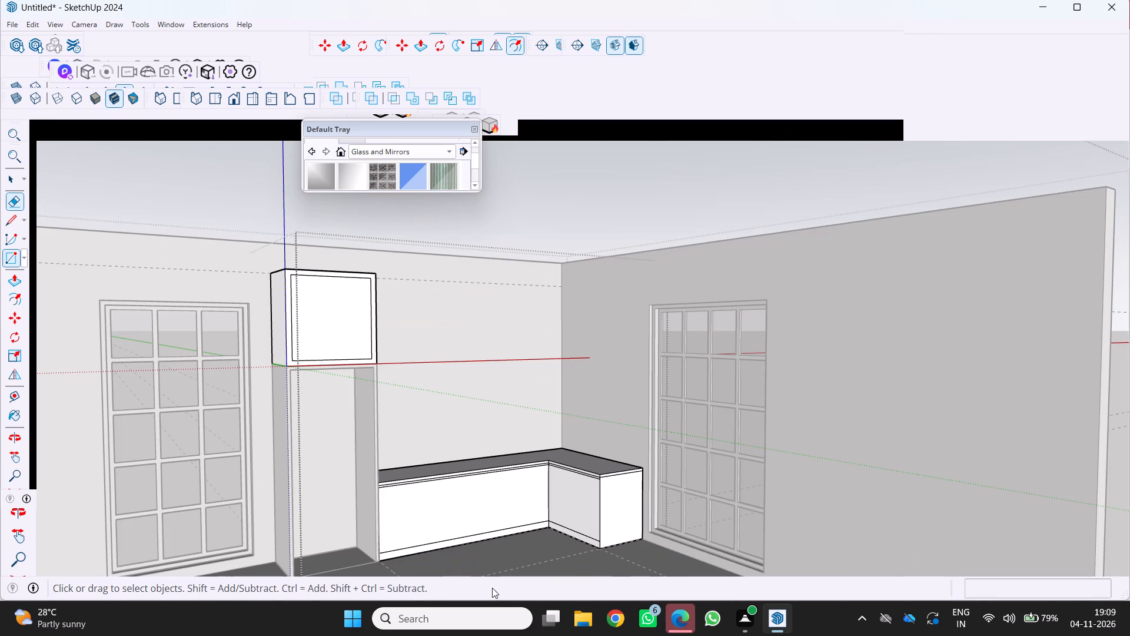
pyautogui.keyDown('shift'); pyautogui.moveTo(514, 540); pyautogui.dragTo(523, 539, button='middle'); pyautogui.keyUp('shift')
pyautogui.keyDown('shift'); pyautogui.moveTo(531, 537); pyautogui.dragTo(654, 493, button='middle'); pyautogui.keyUp('shift')
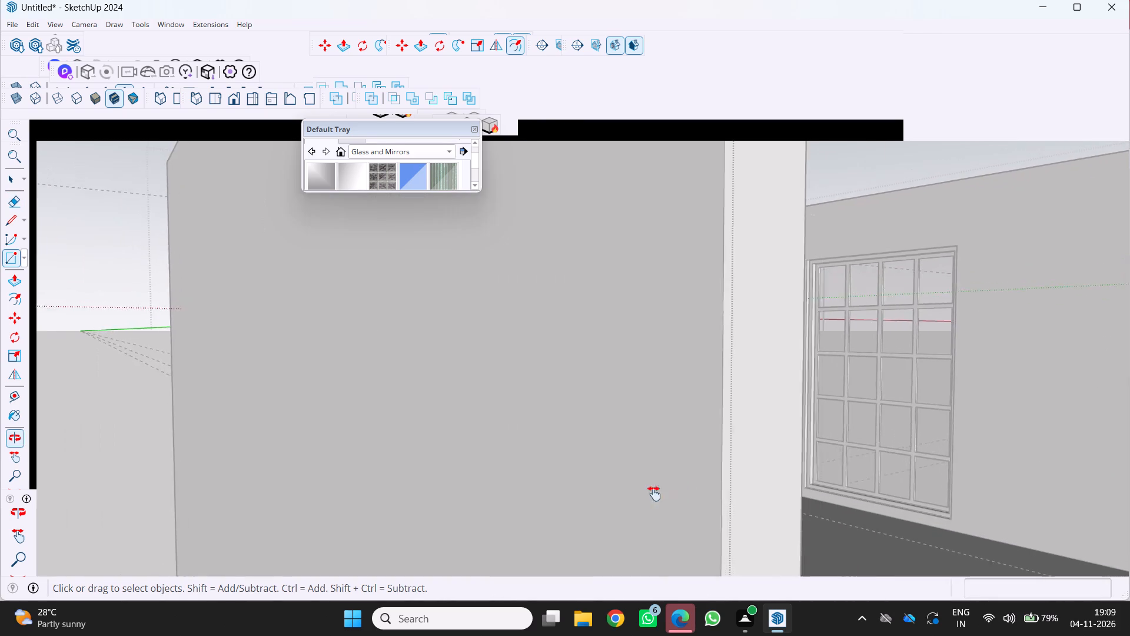
pyautogui.keyDown('shift'); pyautogui.moveTo(654, 493); pyautogui.dragTo(621, 496, button='middle'); pyautogui.keyUp('shift')
pyautogui.keyDown('shift'); pyautogui.middleClick(620, 496); pyautogui.keyUp('shift')
pyautogui.keyDown('shift'); pyautogui.scroll(-6, 617, 496); pyautogui.keyUp('shift')
pyautogui.scroll(3, 589, 508)
pyautogui.moveTo(586, 508); pyautogui.dragTo(546, 516, button='middle')
pyautogui.middleClick(546, 516)
pyautogui.scroll(5, 591, 456)
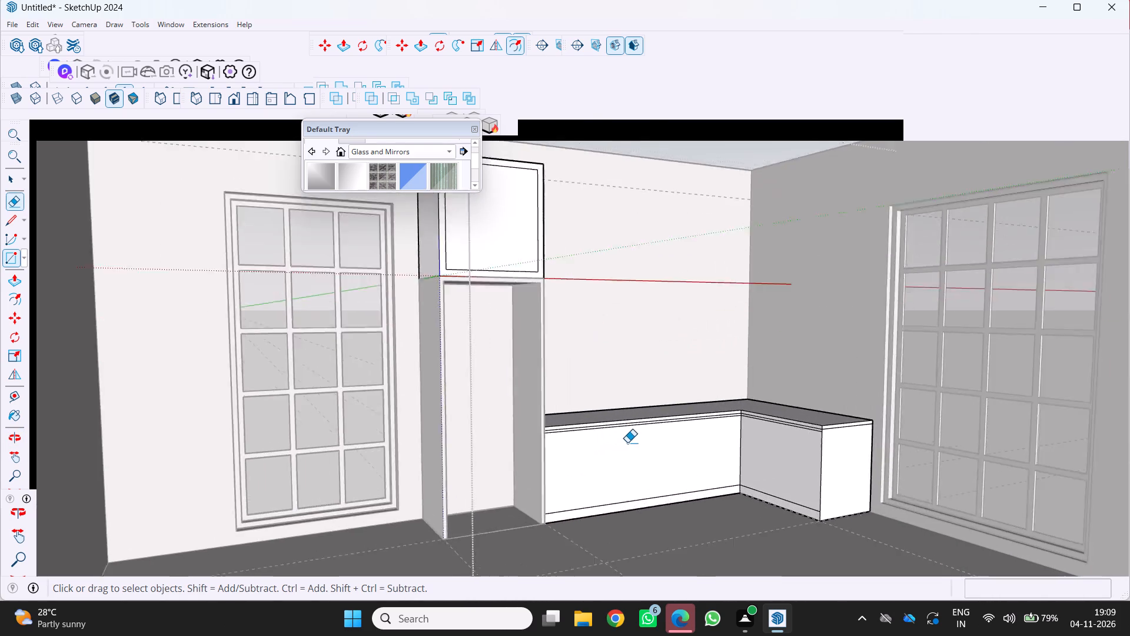
pyautogui.scroll(3, 627, 442)
pyautogui.moveTo(619, 443); pyautogui.dragTo(589, 469, button='middle')
pyautogui.scroll(-4, 589, 469)
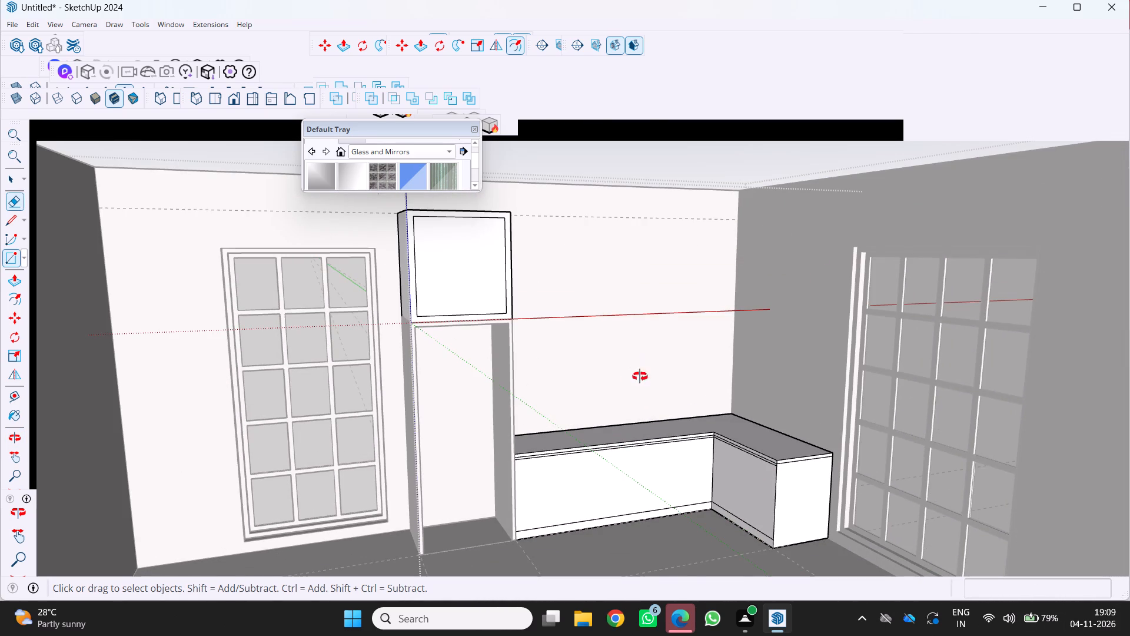
pyautogui.moveTo(641, 376); pyautogui.dragTo(564, 372, button='middle')
pyautogui.scroll(8, 557, 436)
pyautogui.scroll(-5, 504, 453)
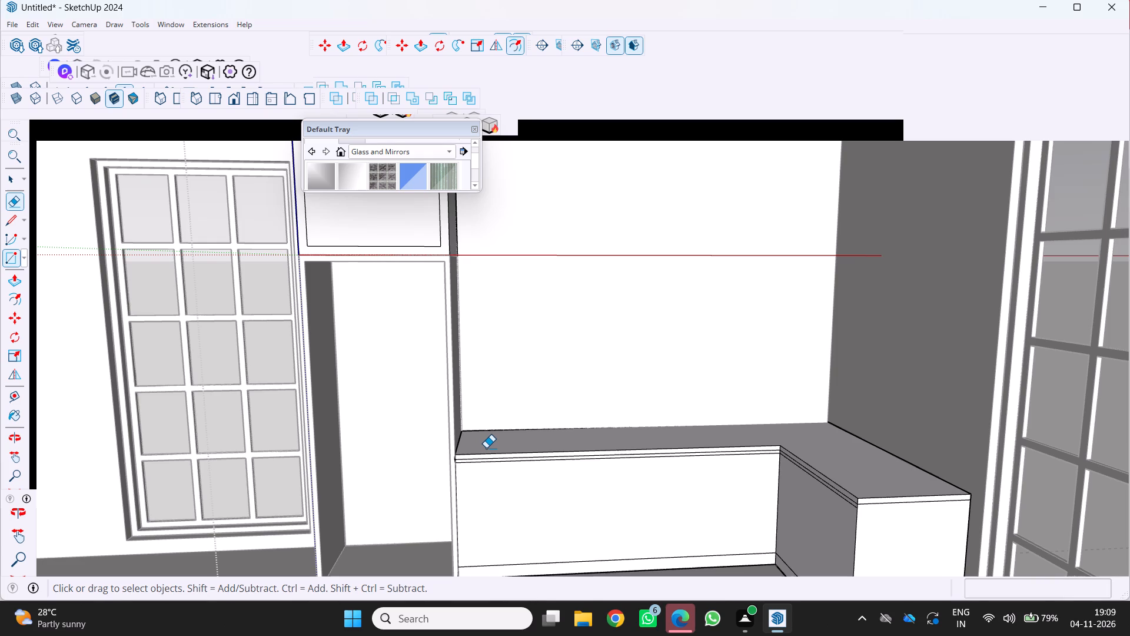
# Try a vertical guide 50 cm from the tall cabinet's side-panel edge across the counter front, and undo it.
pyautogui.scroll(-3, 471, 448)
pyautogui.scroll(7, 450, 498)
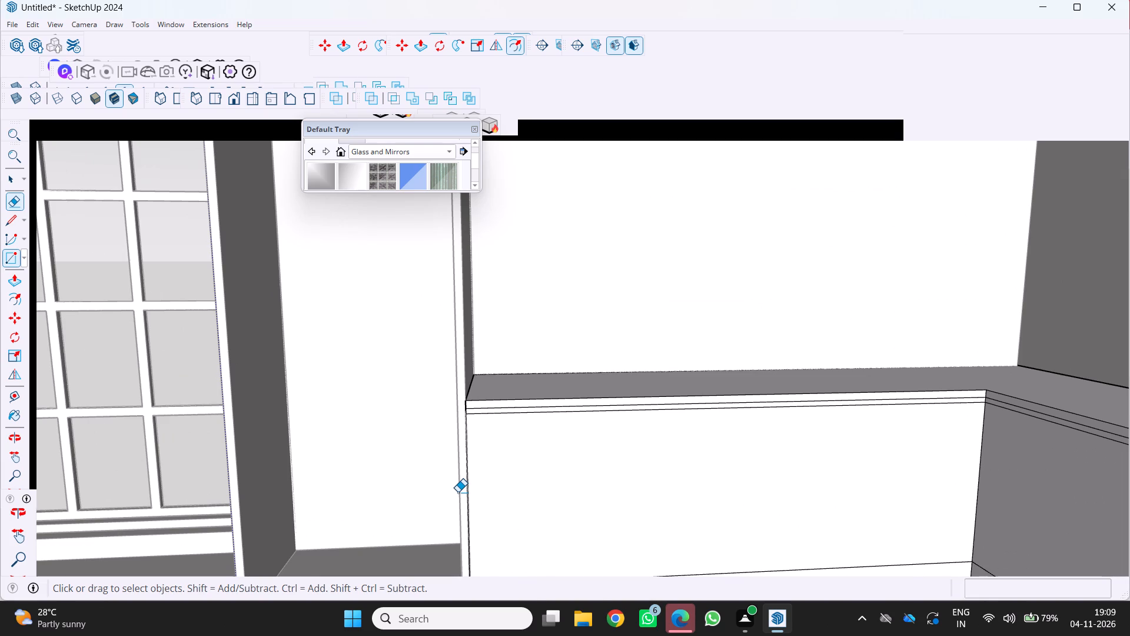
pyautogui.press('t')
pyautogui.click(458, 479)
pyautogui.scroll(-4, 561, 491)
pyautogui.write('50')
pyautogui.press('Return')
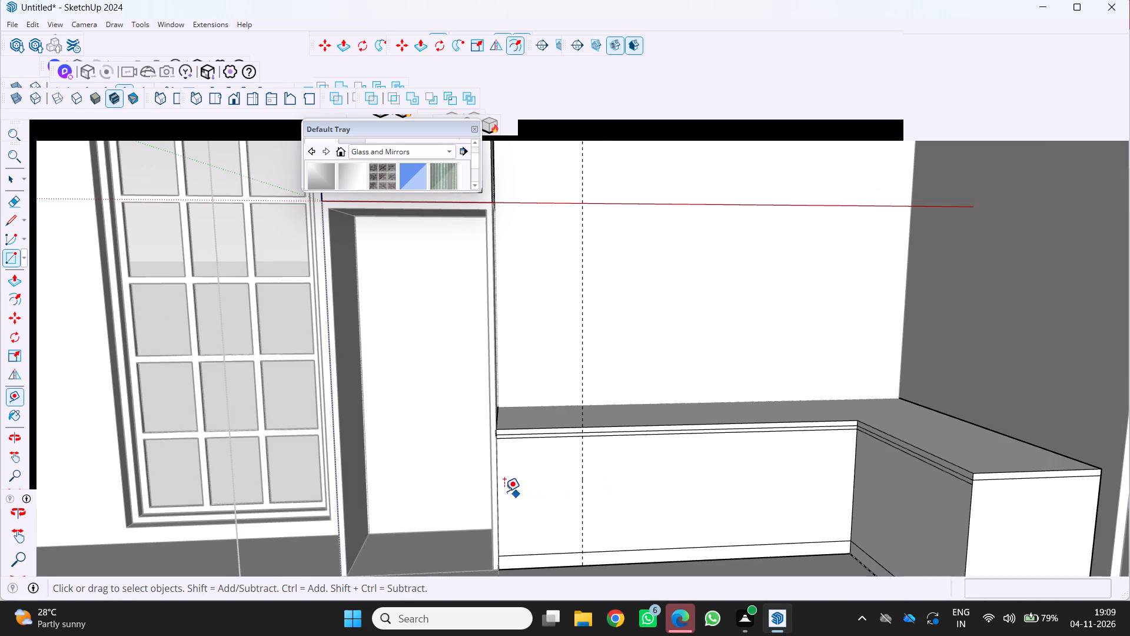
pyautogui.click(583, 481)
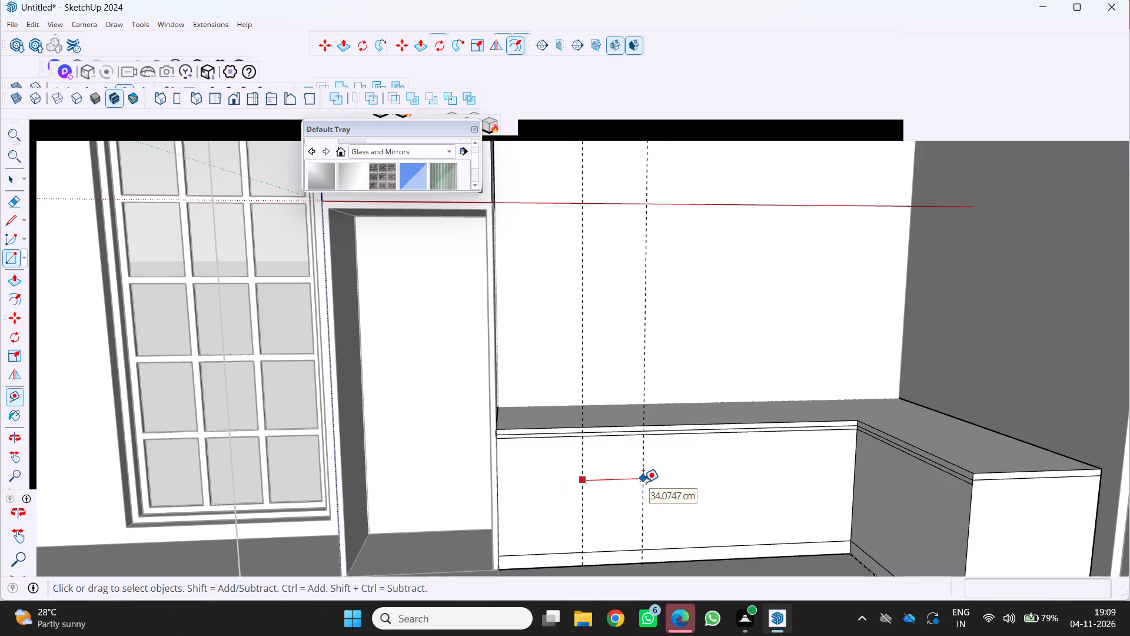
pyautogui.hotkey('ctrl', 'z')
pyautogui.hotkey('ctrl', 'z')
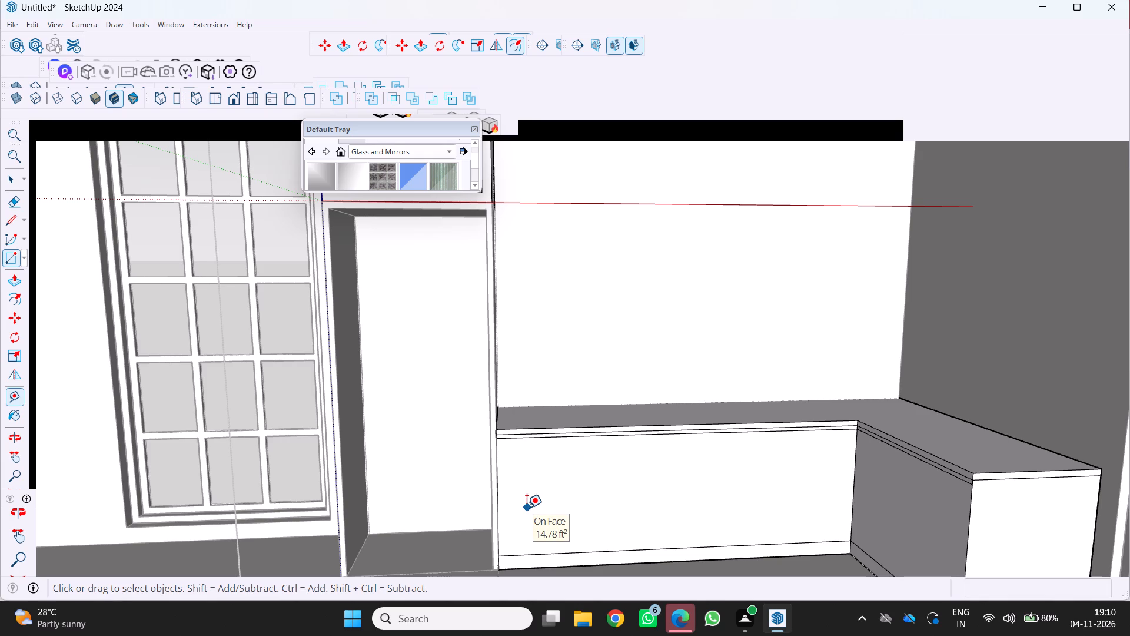
# Place vertical guides on the counter's long front, one 50 cm from its cabinet-side edge and another 30 cm beyond it.
pyautogui.scroll(3, 513, 489)
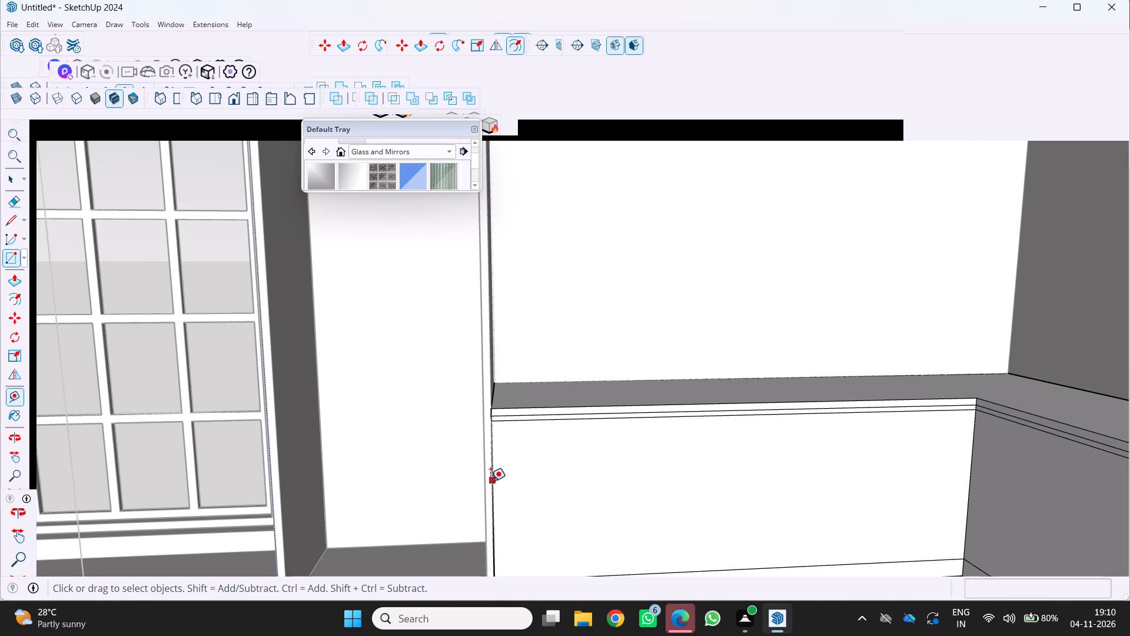
pyautogui.moveTo(490, 481); pyautogui.dragTo(503, 481)
pyautogui.write('50')
pyautogui.press('Return')
pyautogui.scroll(-5, 629, 504)
pyautogui.moveTo(602, 496); pyautogui.dragTo(583, 486, button='middle')
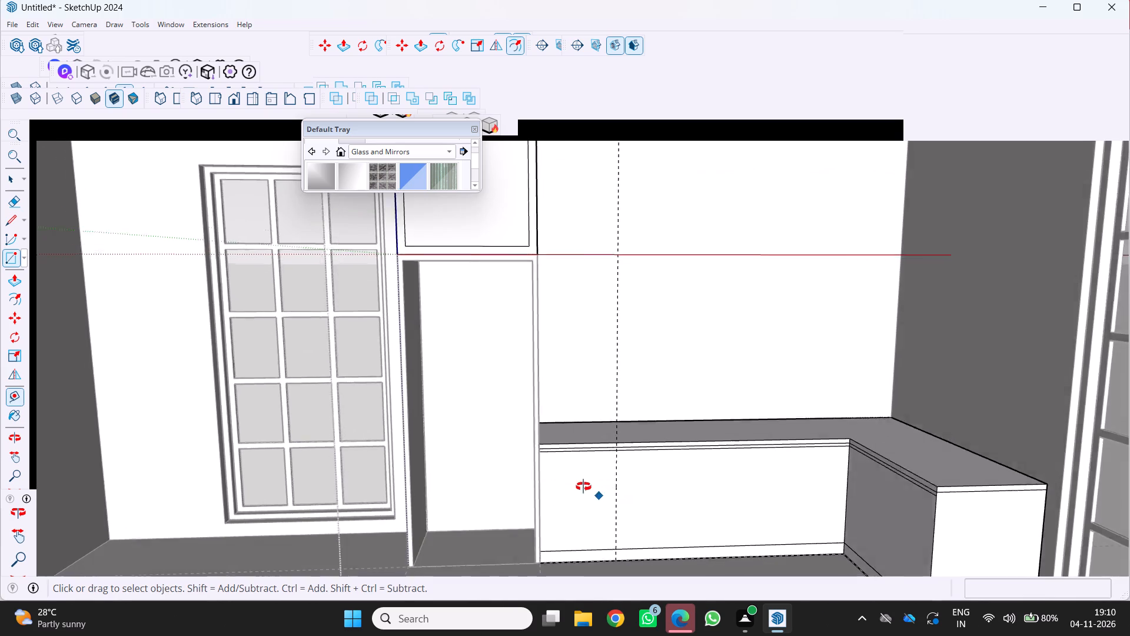
pyautogui.moveTo(583, 486); pyautogui.dragTo(564, 472, button='middle')
pyautogui.scroll(4, 564, 472)
pyautogui.scroll(-5, 598, 482)
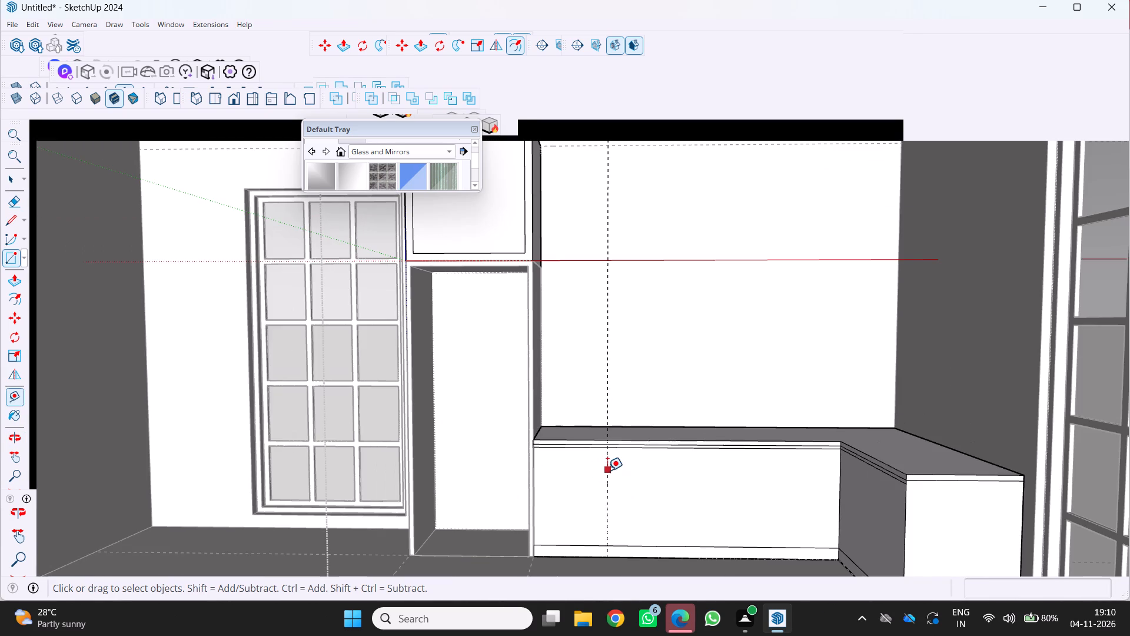
pyautogui.moveTo(607, 471); pyautogui.dragTo(613, 470)
pyautogui.write('30')
pyautogui.press('Return')
# Draw a rectangle between the two vertical guides on the long front, from below the top bands to the base strip line.
pyautogui.scroll(4, 557, 459)
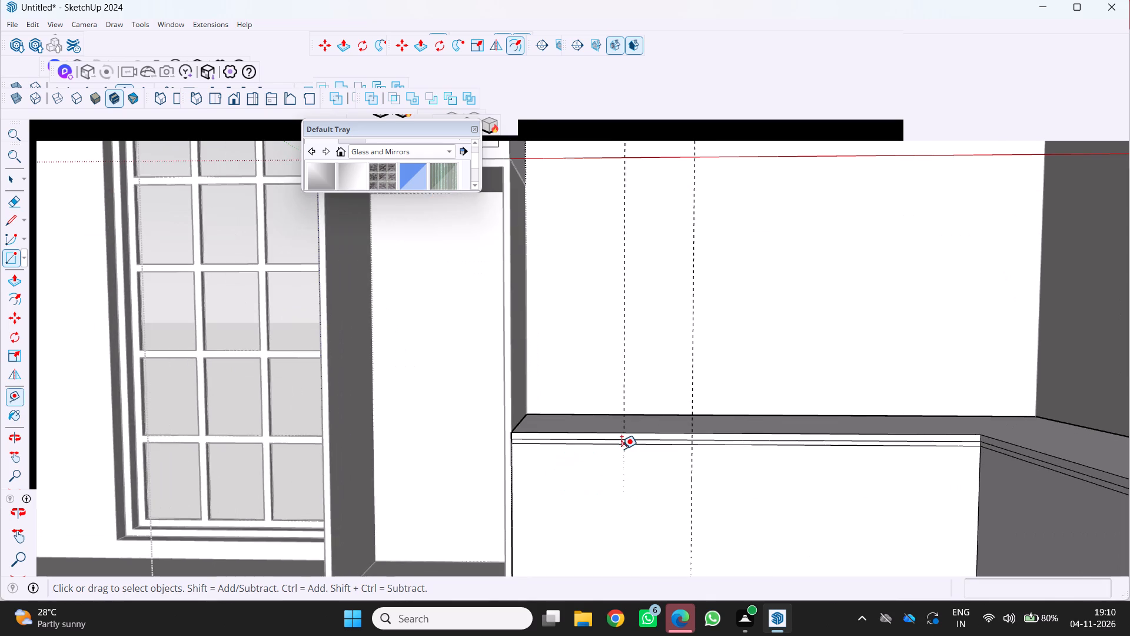
pyautogui.scroll(-10, 617, 448)
pyautogui.scroll(1, 617, 463)
pyautogui.moveTo(613, 476); pyautogui.dragTo(586, 511, button='middle')
pyautogui.middleClick(586, 511)
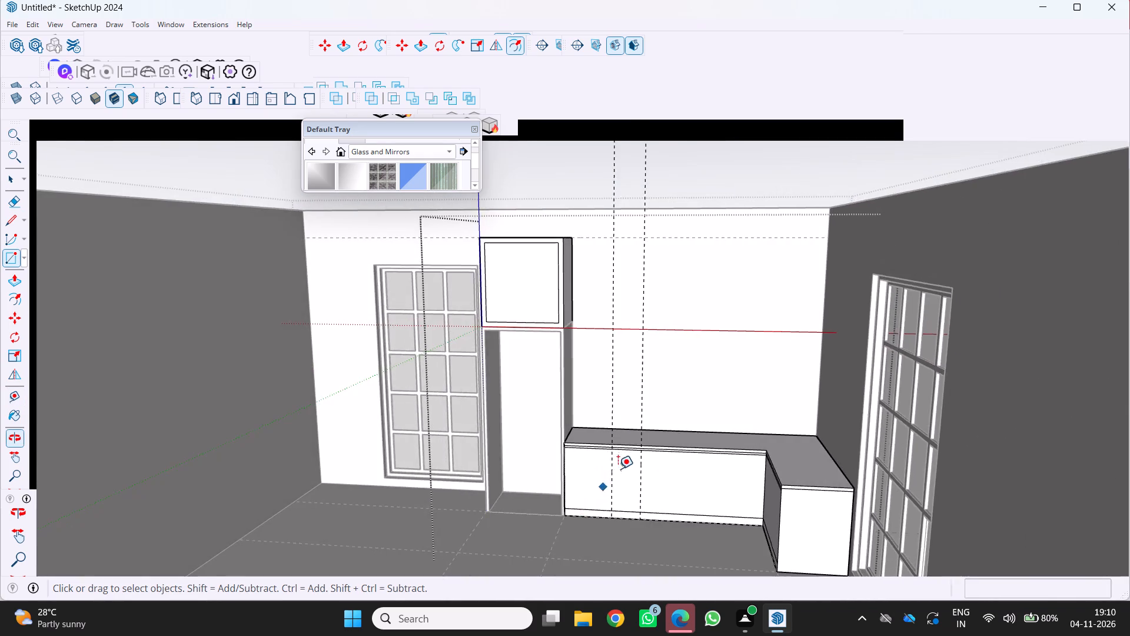
pyautogui.scroll(3, 622, 465)
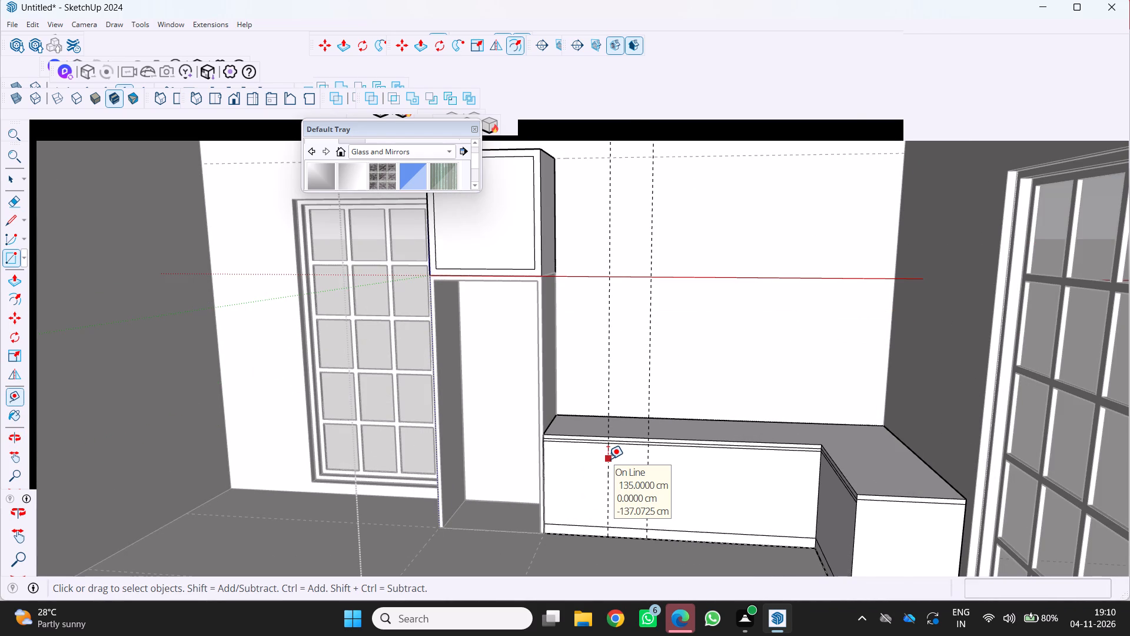
pyautogui.press('r')
pyautogui.scroll(4, 607, 455)
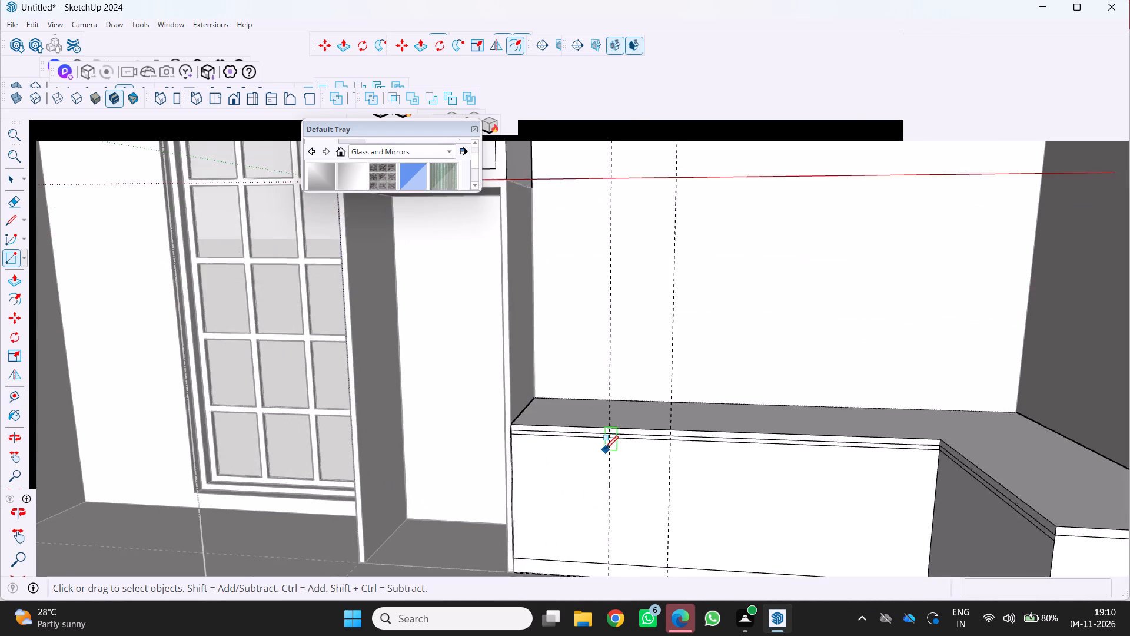
pyautogui.scroll(3, 605, 449)
pyautogui.click(609, 435)
pyautogui.scroll(-7, 610, 441)
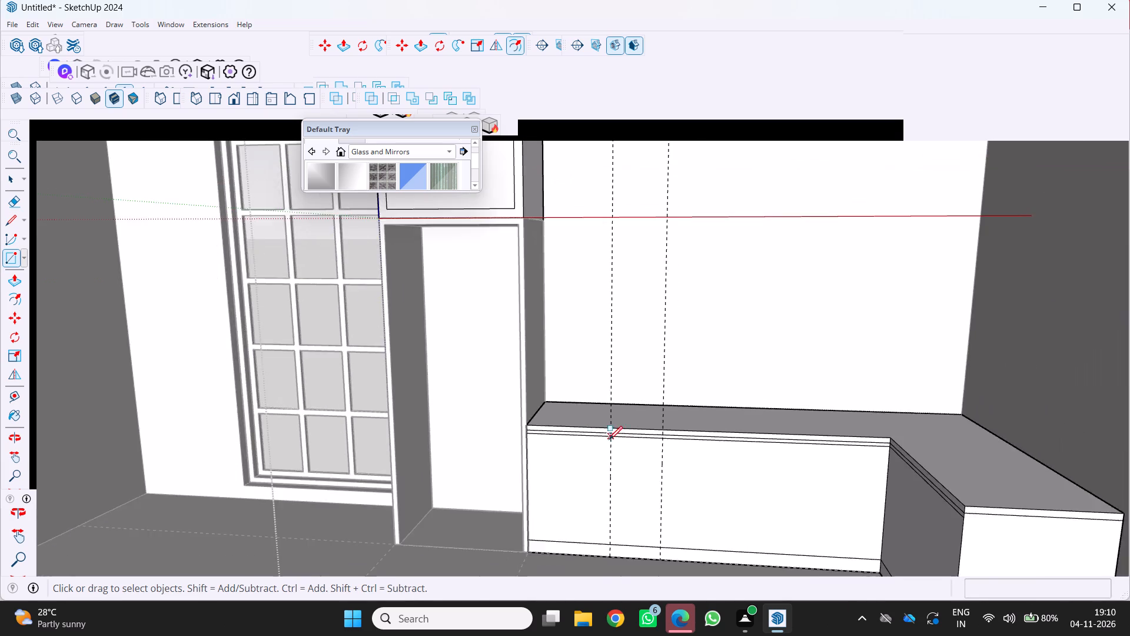
pyautogui.scroll(-2, 609, 439)
pyautogui.scroll(8, 641, 512)
pyautogui.click(647, 515)
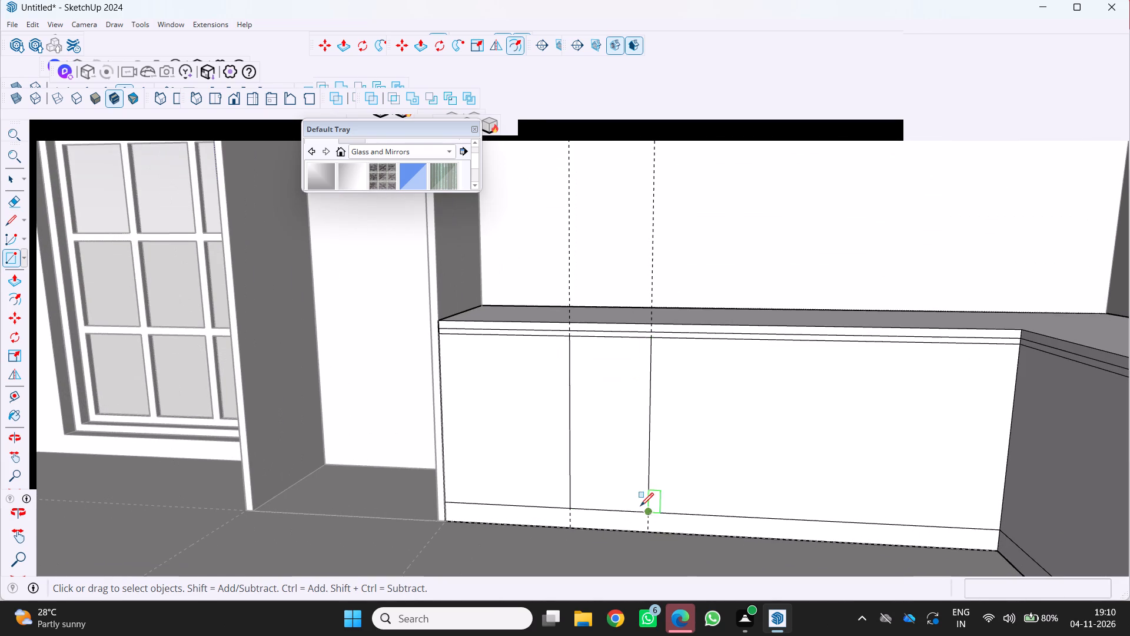
# Draw a rectangle from the inner corner below the bands to the base strip line's midpoint, halving the remaining long front.
pyautogui.scroll(-5, 640, 506)
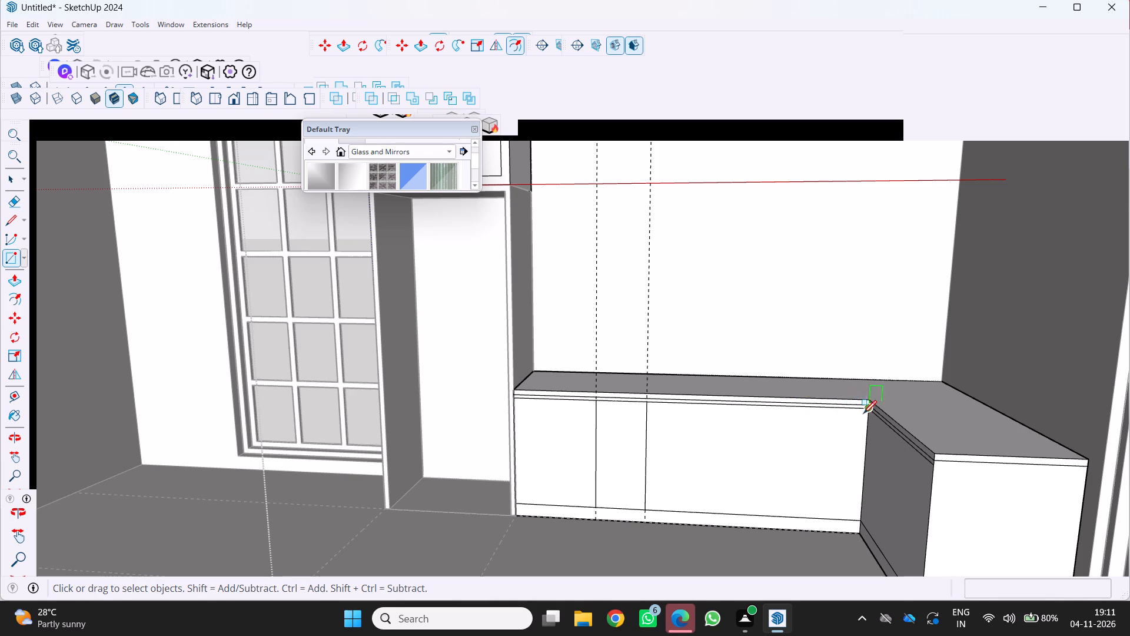
pyautogui.scroll(7, 863, 413)
pyautogui.moveTo(876, 404); pyautogui.dragTo(868, 406)
pyautogui.scroll(-5, 805, 430)
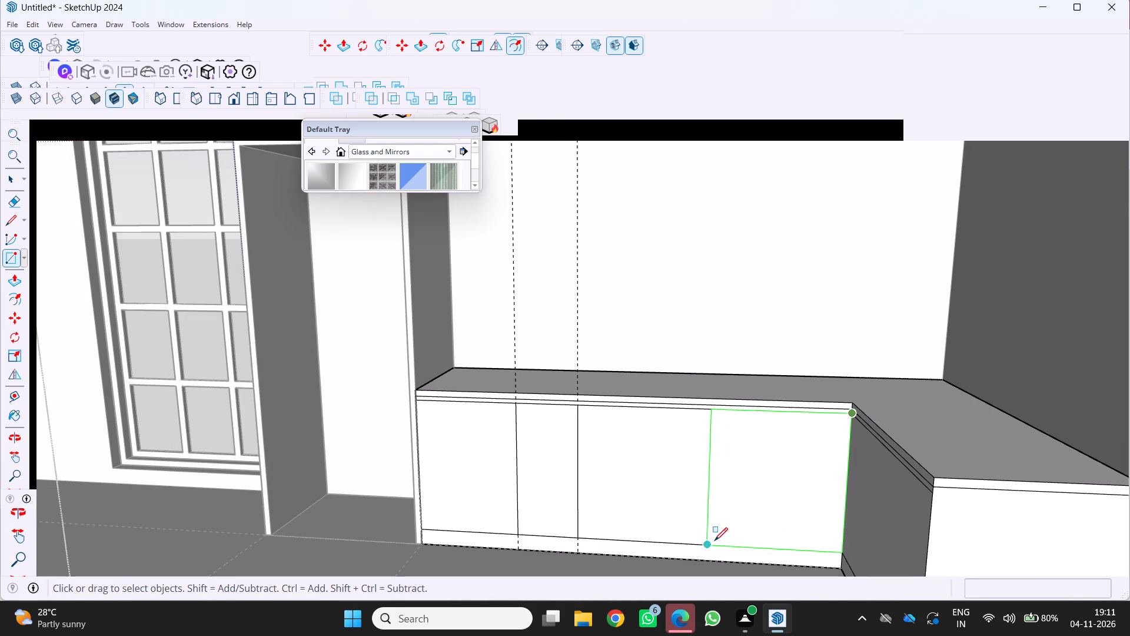
pyautogui.click(707, 546)
# Examine the panel divisions on the counter's long front and their relation to the tall cabinet and room.
pyautogui.scroll(-4, 724, 524)
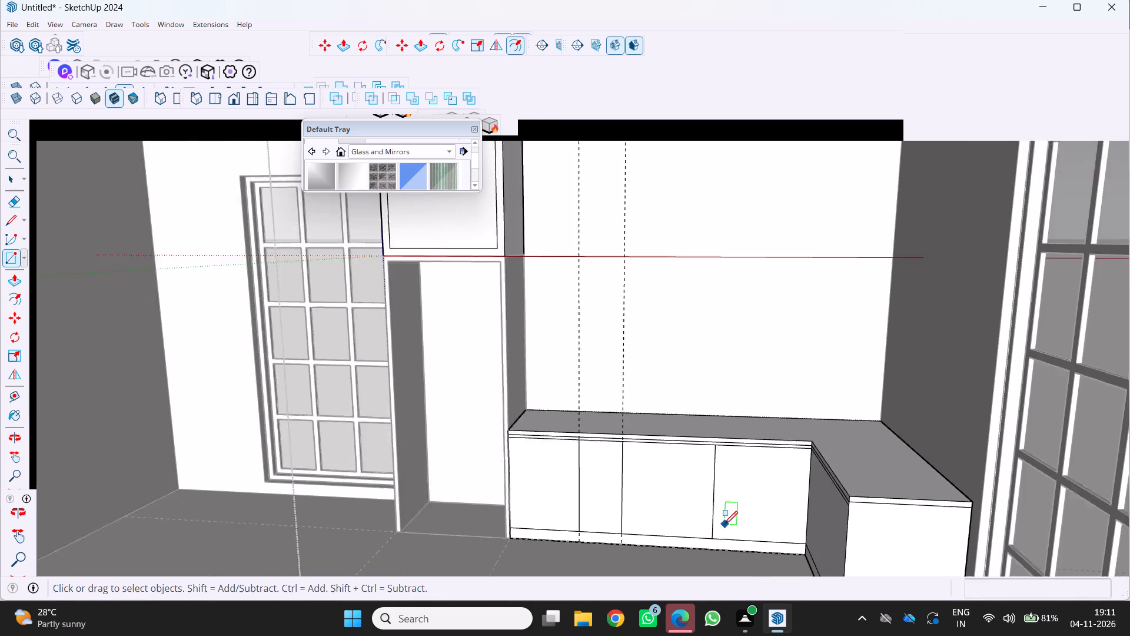
pyautogui.scroll(-1, 724, 524)
pyautogui.scroll(-4, 655, 538)
pyautogui.scroll(2, 454, 538)
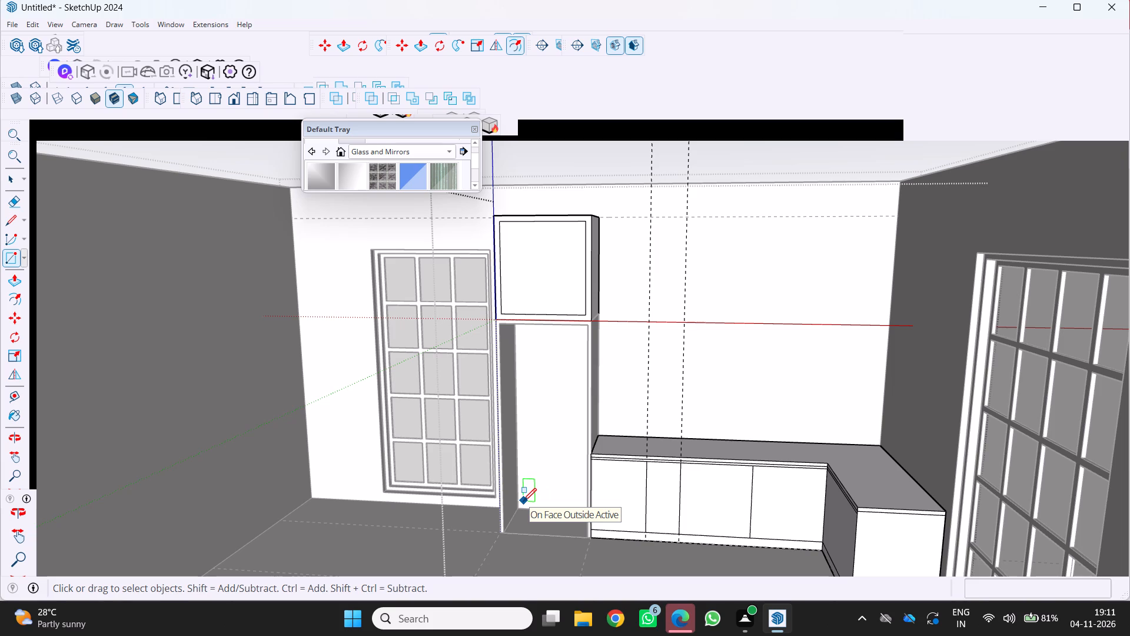
pyautogui.scroll(6, 635, 495)
pyautogui.moveTo(634, 498); pyautogui.dragTo(649, 472, button='middle')
pyautogui.scroll(1, 633, 498)
pyautogui.middleClick(649, 472)
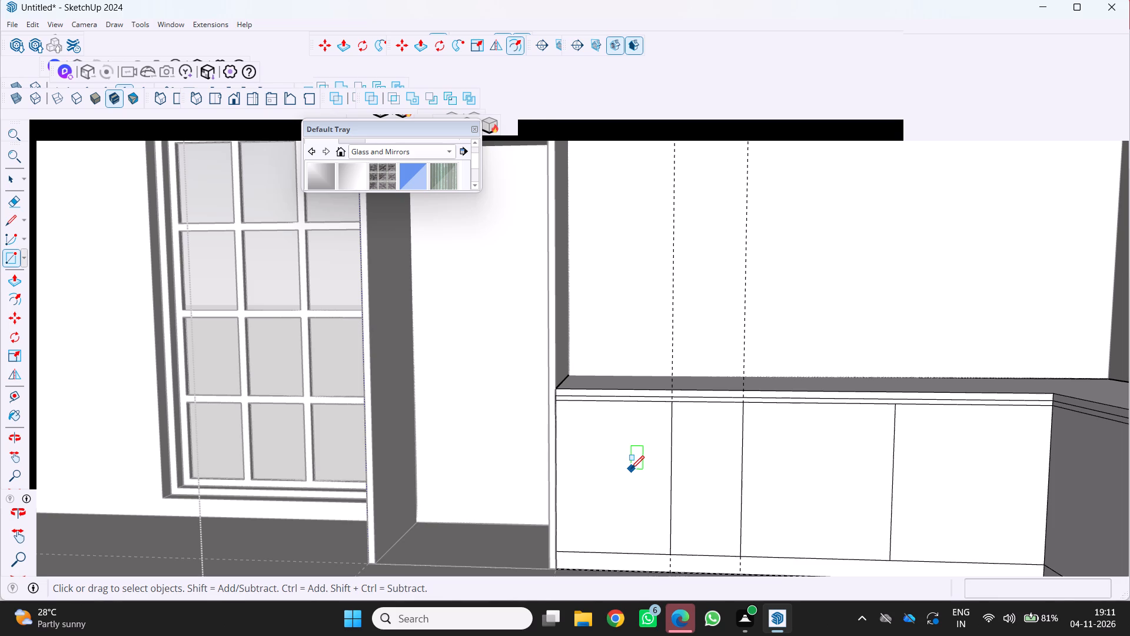
pyautogui.scroll(-5, 592, 469)
pyautogui.moveTo(544, 483); pyautogui.dragTo(530, 458, button='middle')
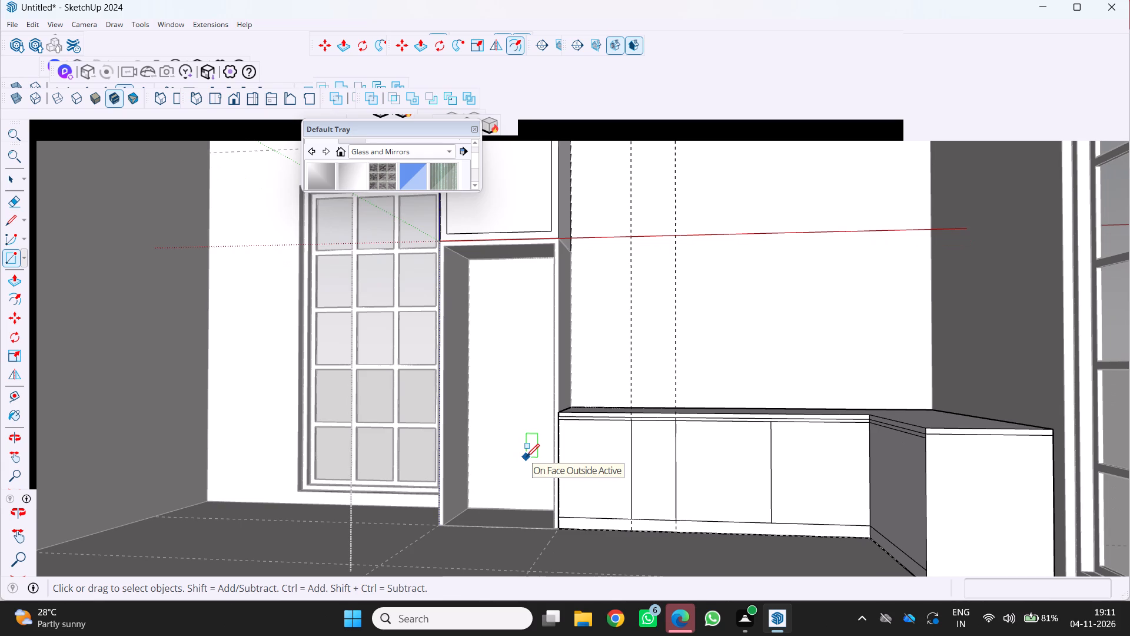
pyautogui.moveTo(530, 476); pyautogui.dragTo(595, 479, button='middle')
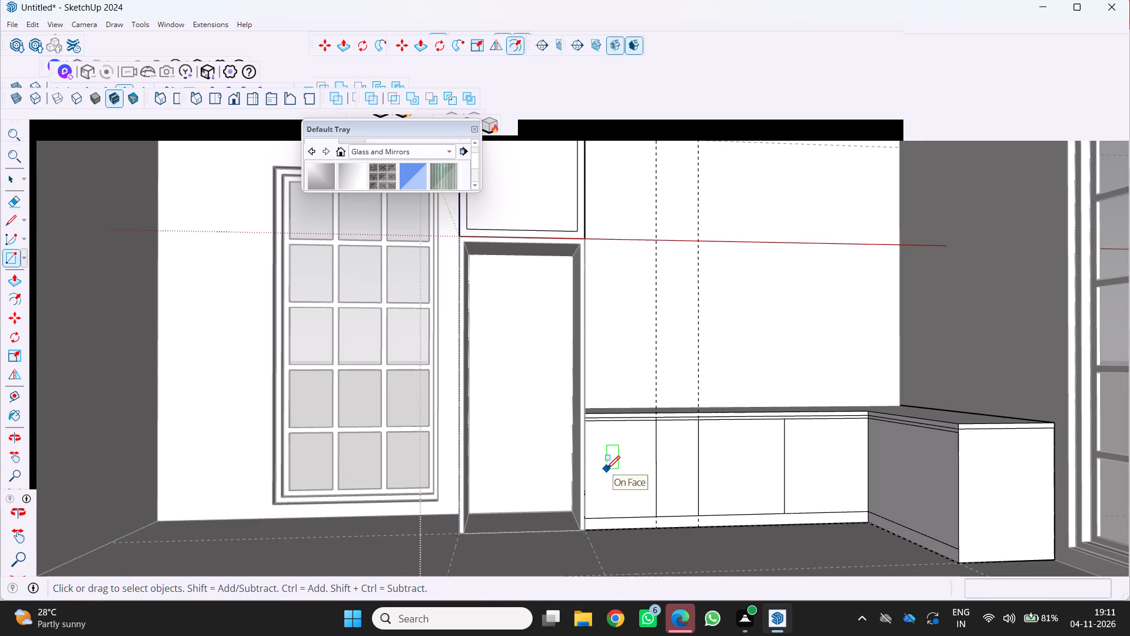
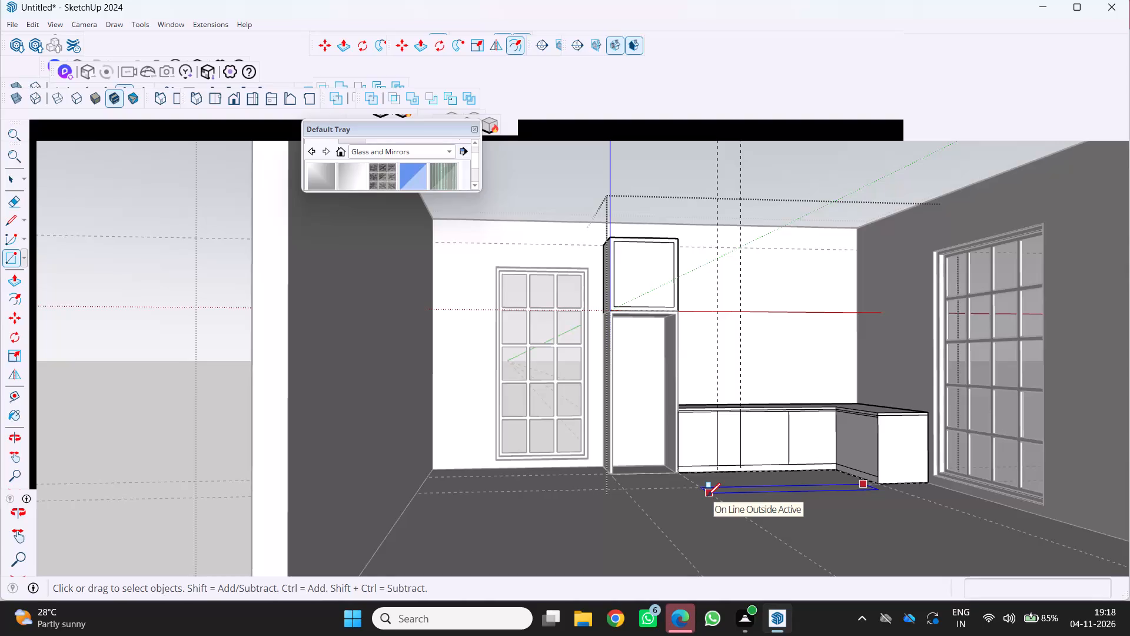
# Cancel the unfinished floor rectangle and examine the back wall's window, tall cabinet and base cabinets from several angles.
pyautogui.press('Escape')
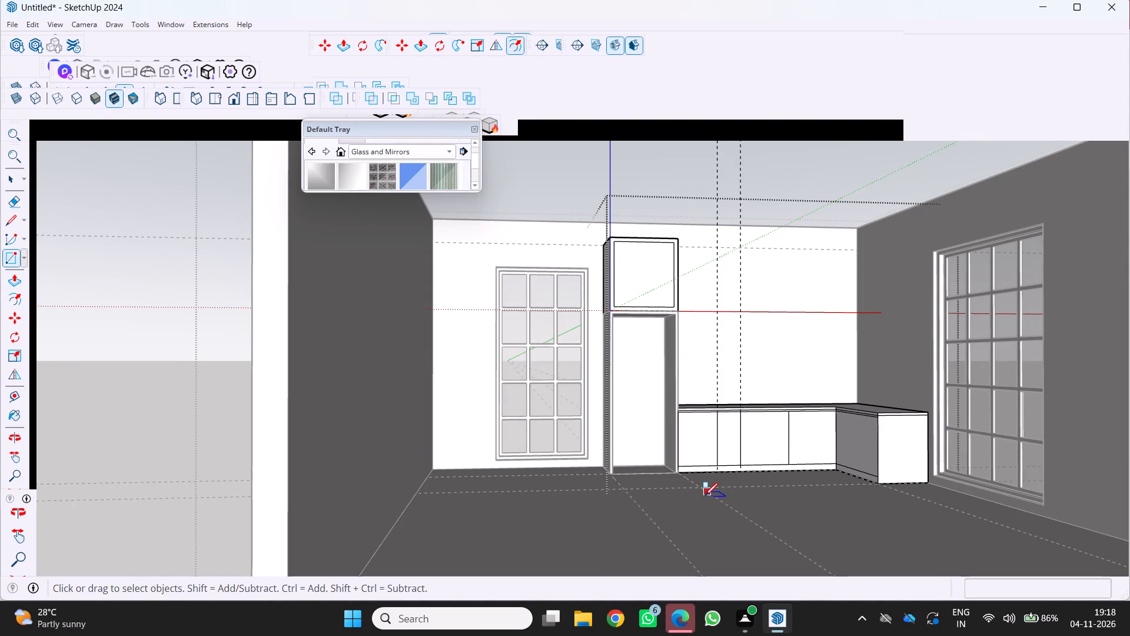
pyautogui.moveTo(644, 486); pyautogui.dragTo(550, 508, button='middle')
pyautogui.middleClick(549, 508)
pyautogui.scroll(3, 580, 455)
pyautogui.moveTo(592, 448); pyautogui.dragTo(686, 451, button='middle')
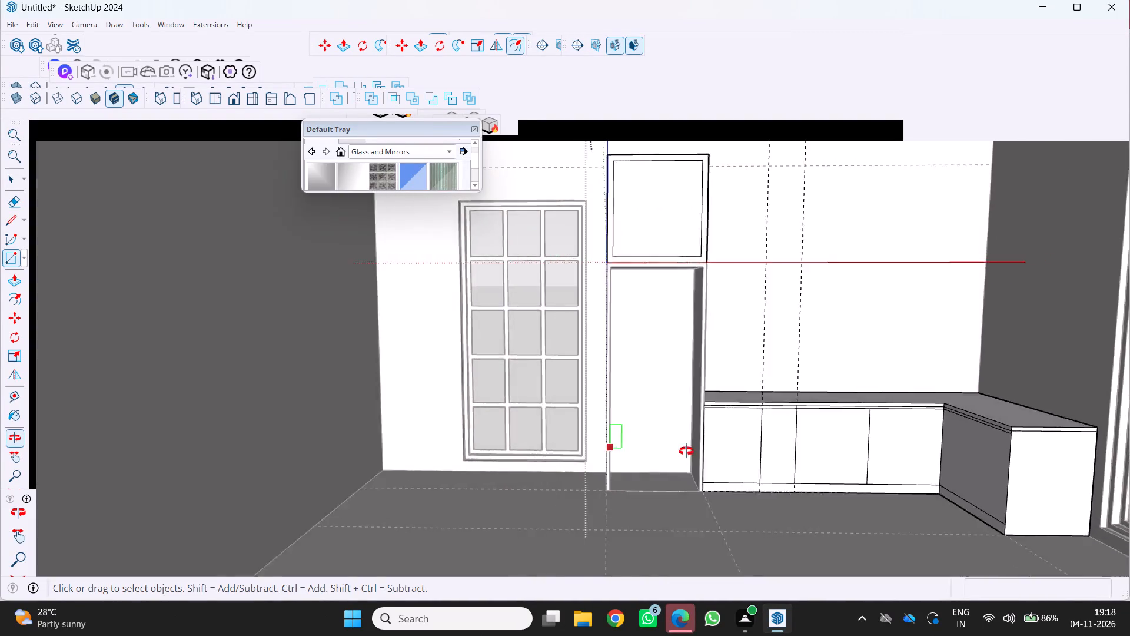
pyautogui.moveTo(686, 451); pyautogui.dragTo(689, 450, button='middle')
pyautogui.scroll(-3, 689, 450)
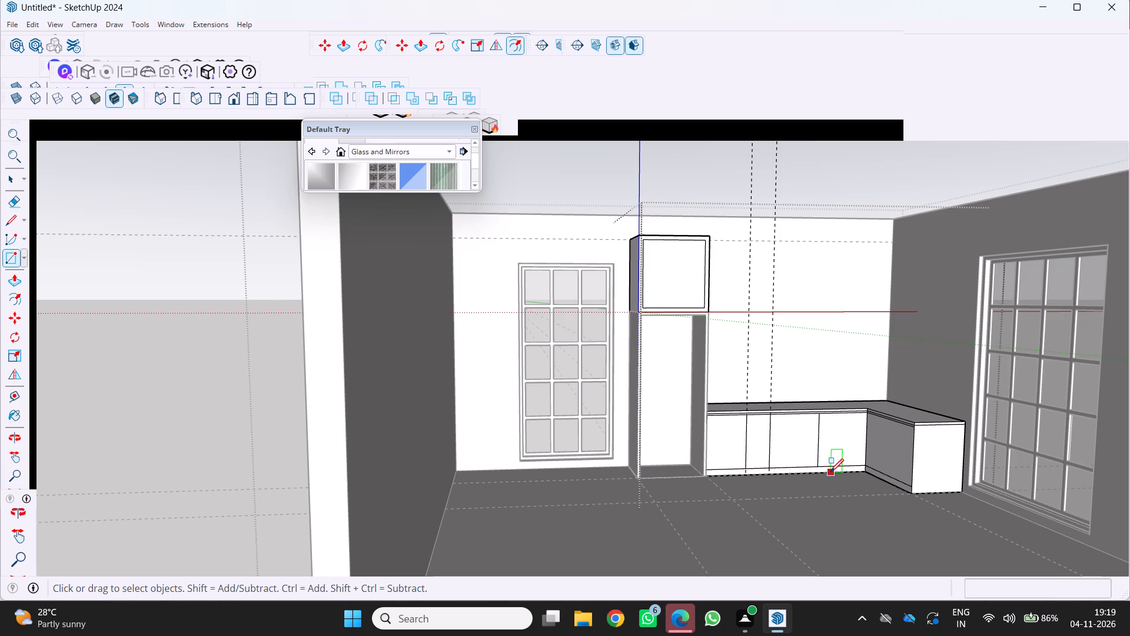
pyautogui.scroll(-3, 564, 342)
pyautogui.moveTo(555, 355); pyautogui.dragTo(458, 364, button='middle')
pyautogui.middleClick(458, 365)
pyautogui.middleClick(458, 366)
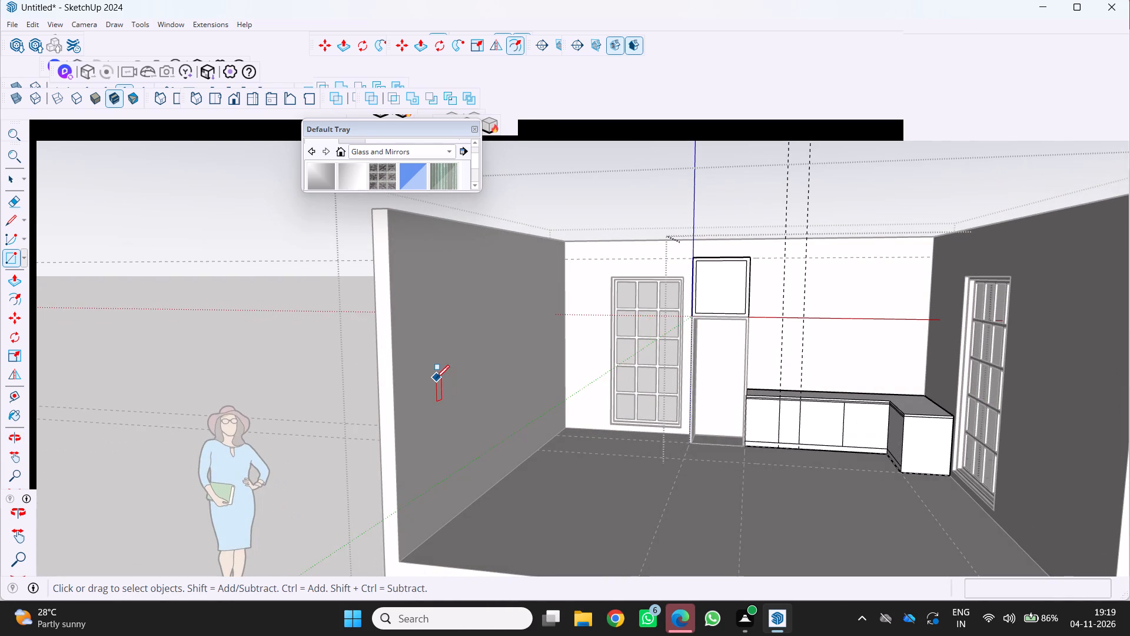
pyautogui.scroll(2, 634, 403)
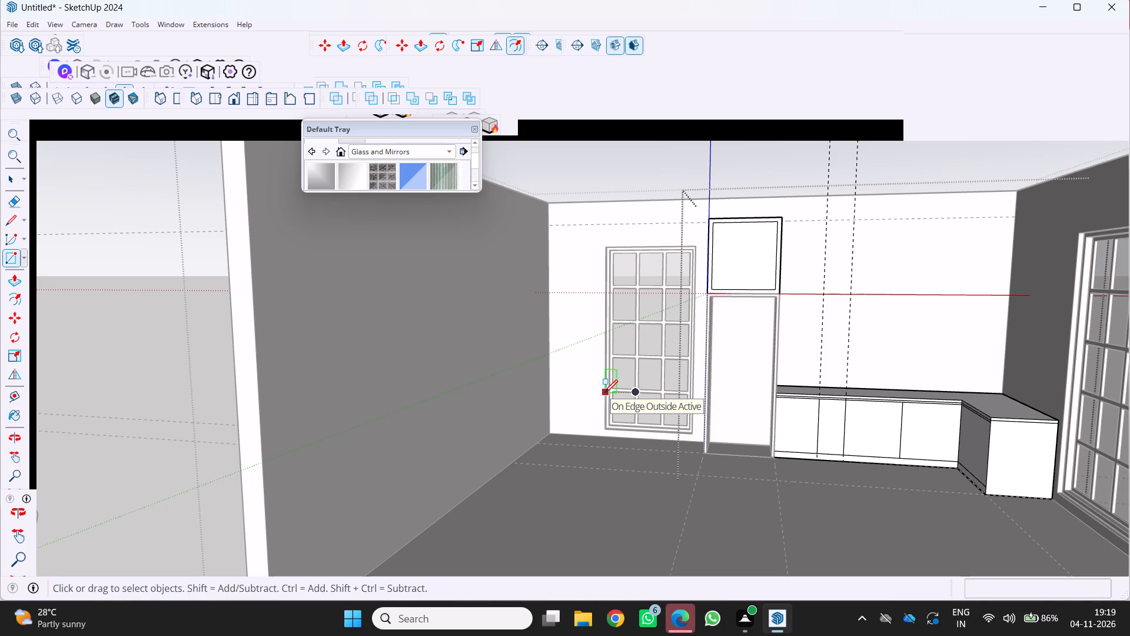
pyautogui.press('F5')
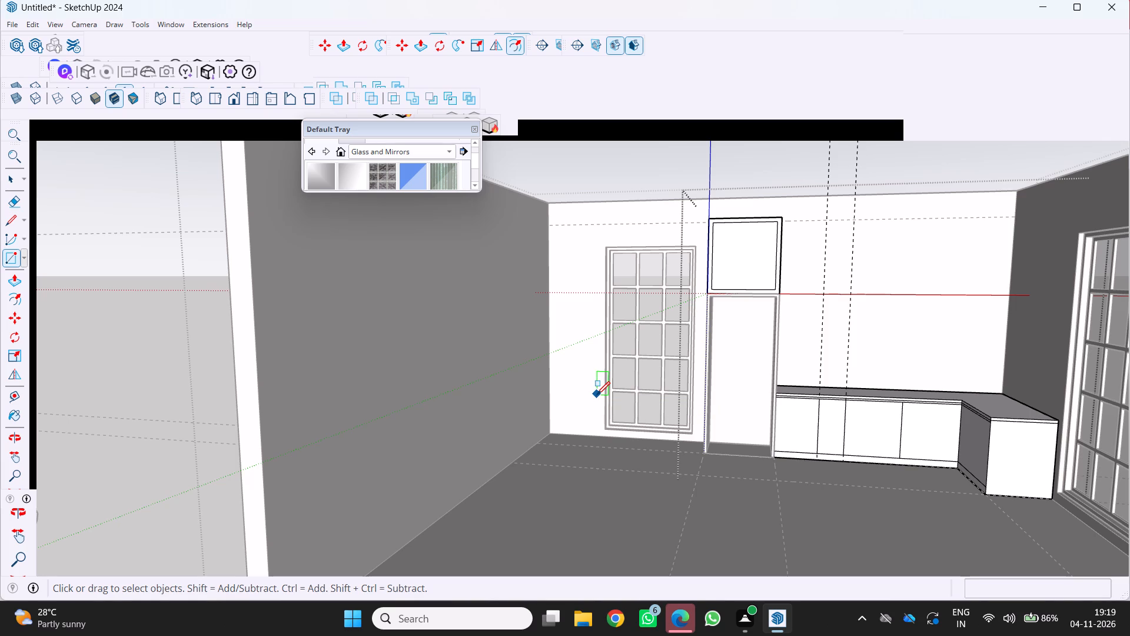
pyautogui.press('F6')
pyautogui.scroll(1, 663, 439)
pyautogui.scroll(1, 774, 428)
pyautogui.scroll(-2, 766, 425)
pyautogui.moveTo(746, 432); pyautogui.dragTo(580, 424, button='middle')
pyautogui.keyDown('shift'); pyautogui.scroll(-2, 574, 429); pyautogui.keyUp('shift')
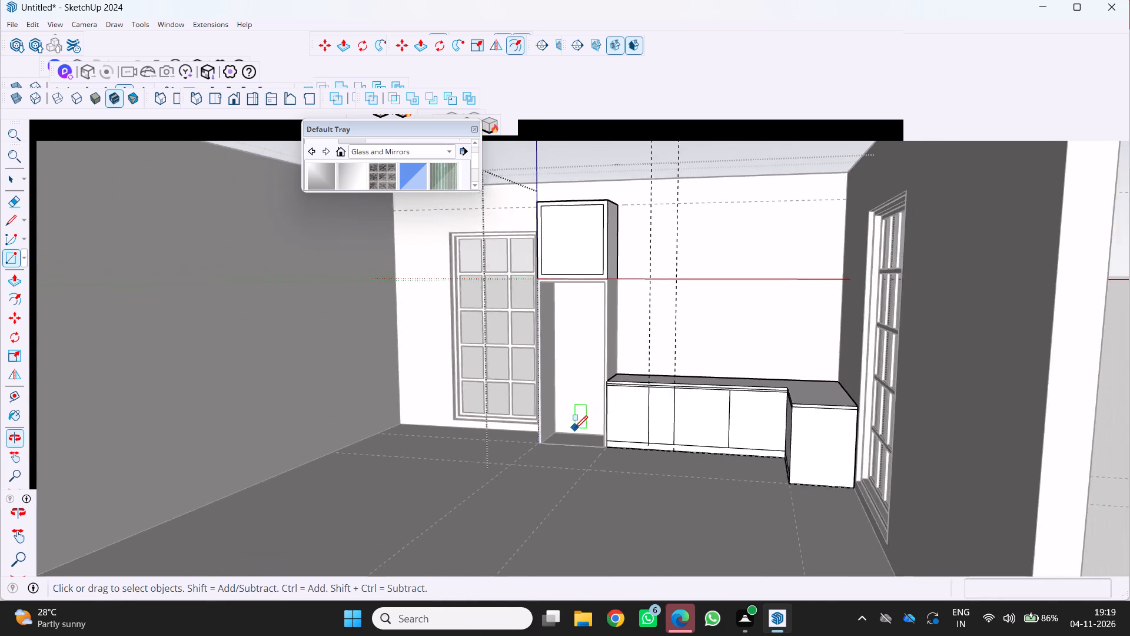
pyautogui.keyDown('shift'); pyautogui.scroll(-1, 574, 429); pyautogui.keyUp('shift')
pyautogui.scroll(3, 606, 400)
pyautogui.moveTo(606, 399); pyautogui.dragTo(639, 369, button='middle')
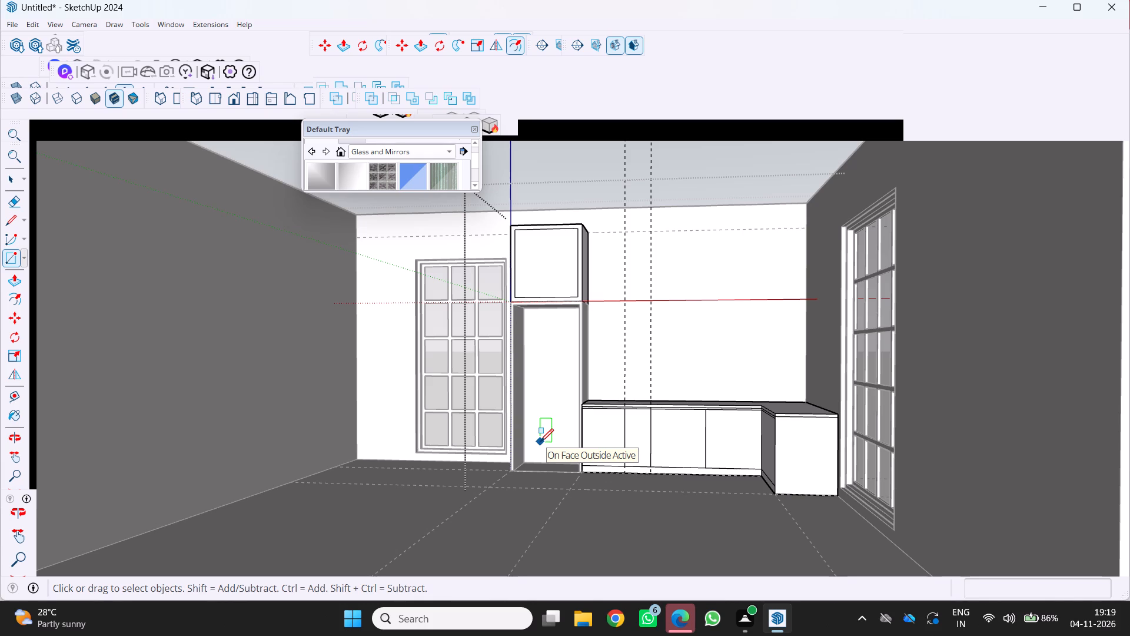
# Draw a rectangle over the lower half of the base cabinet front beside the tall unit, from its side midpoint to its opposite bottom corner.
pyautogui.scroll(5, 689, 428)
pyautogui.press('r')
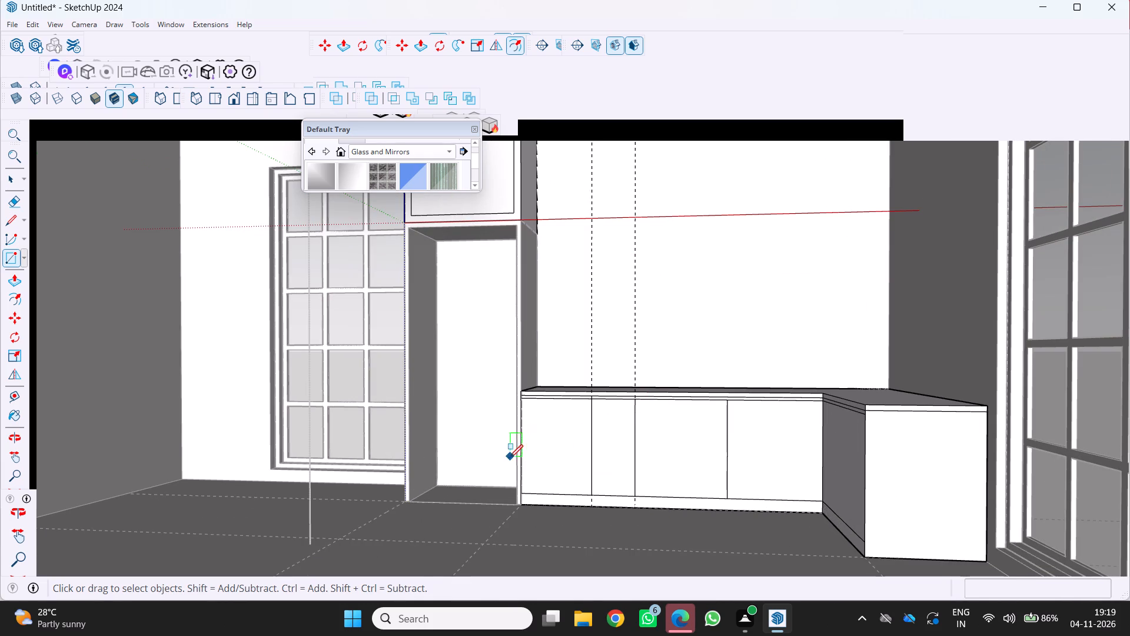
pyautogui.scroll(2, 503, 452)
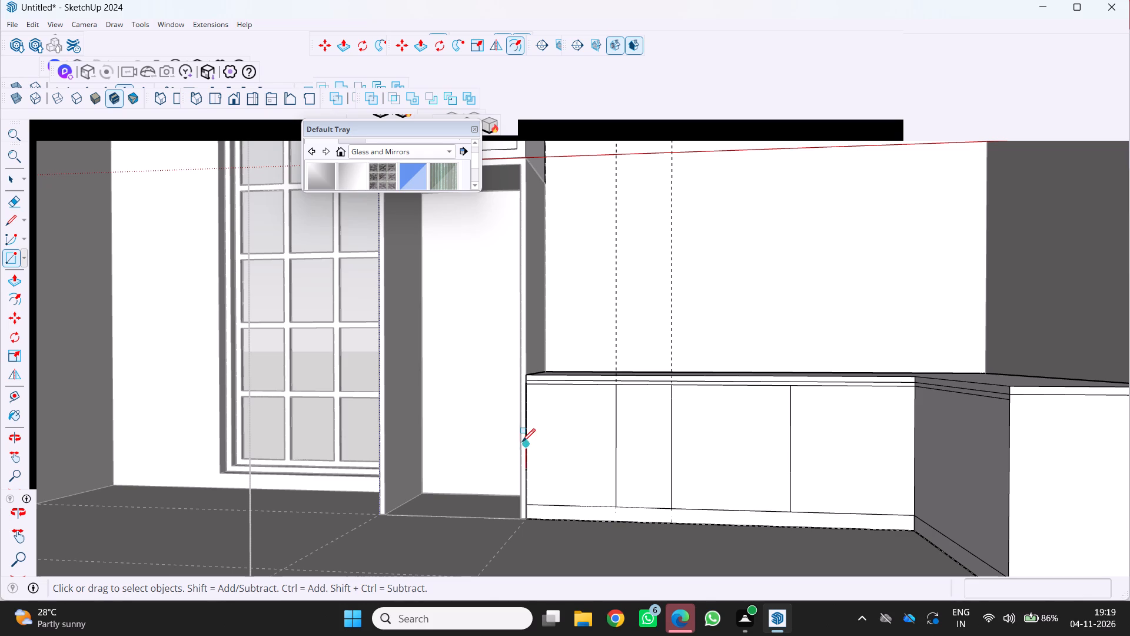
pyautogui.click(527, 444)
pyautogui.scroll(3, 616, 507)
pyautogui.click(613, 508)
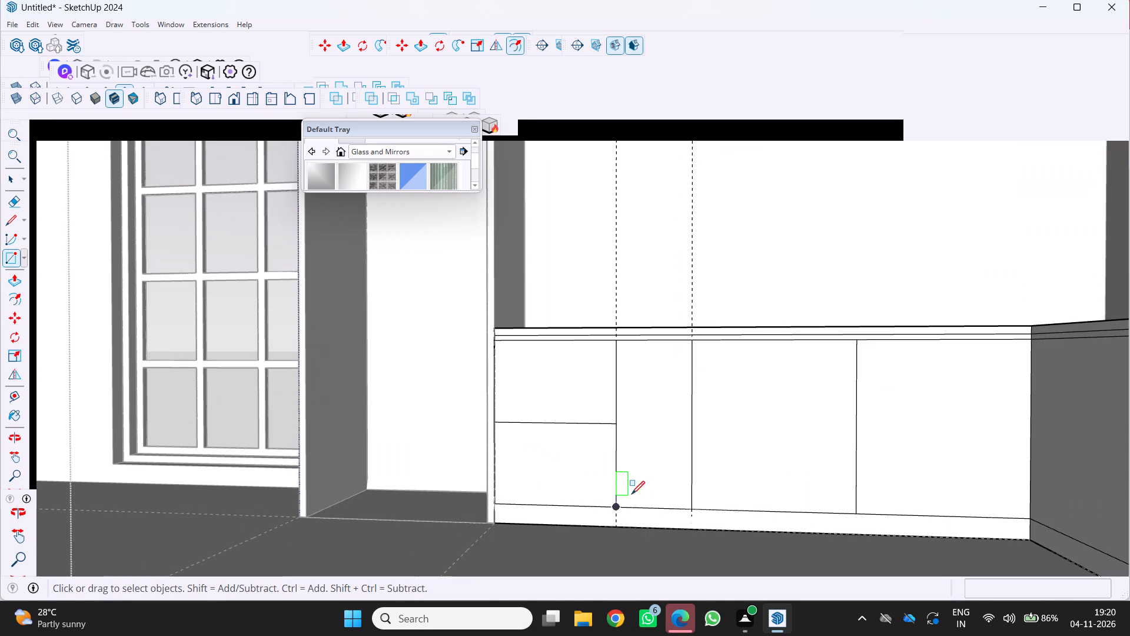
# Draw a rectangle over the lower half of the third base cabinet front, from its side midpoint to its opposite bottom corner.
pyautogui.scroll(-3, 599, 488)
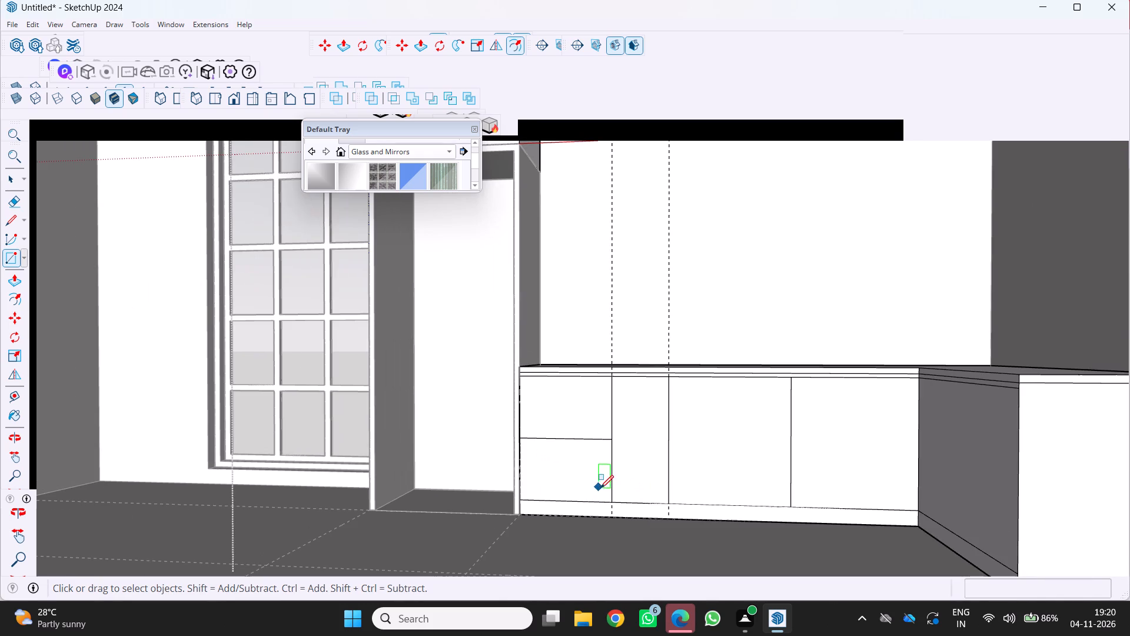
pyautogui.click(670, 442)
pyautogui.scroll(3, 775, 497)
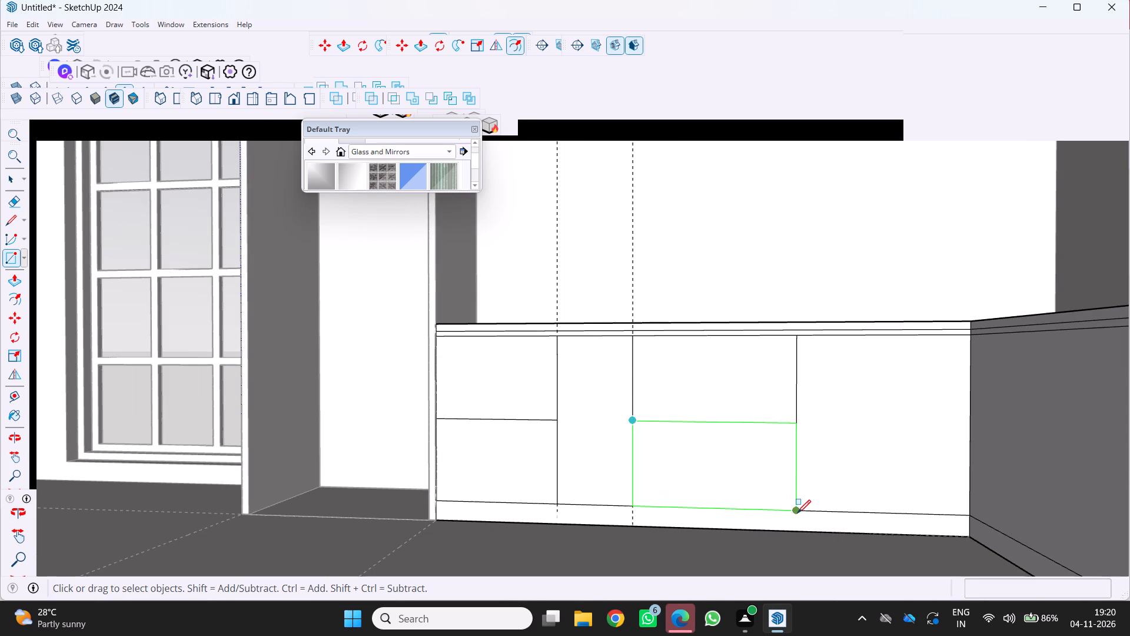
pyautogui.click(797, 513)
pyautogui.scroll(-5, 762, 514)
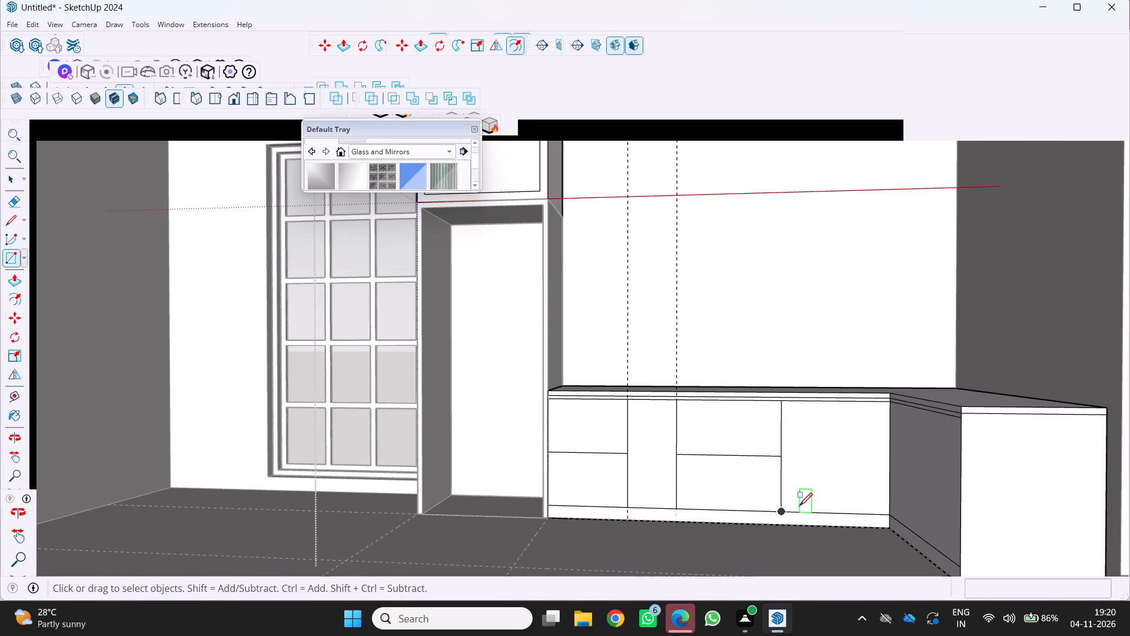
# Examine the base cabinet fronts up close to check how they are divided.
pyautogui.scroll(-1, 813, 508)
pyautogui.scroll(2, 766, 518)
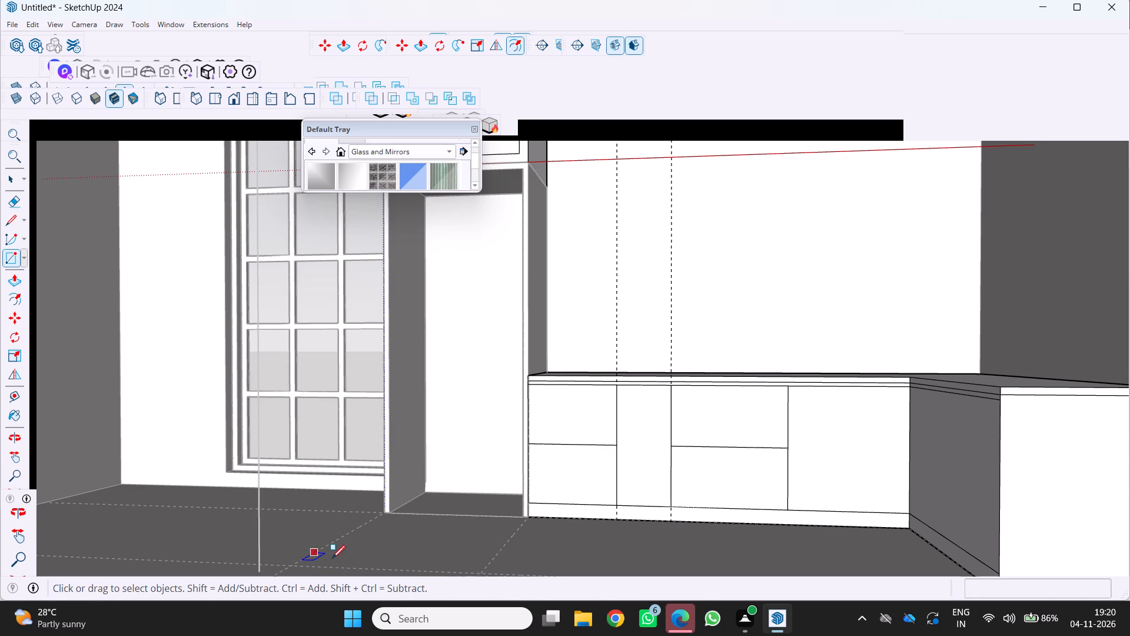
pyautogui.scroll(-5, 583, 418)
pyautogui.moveTo(571, 408); pyautogui.dragTo(628, 482, button='middle')
pyautogui.scroll(6, 676, 461)
pyautogui.moveTo(680, 426); pyautogui.dragTo(676, 361, button='middle')
pyautogui.scroll(1, 670, 376)
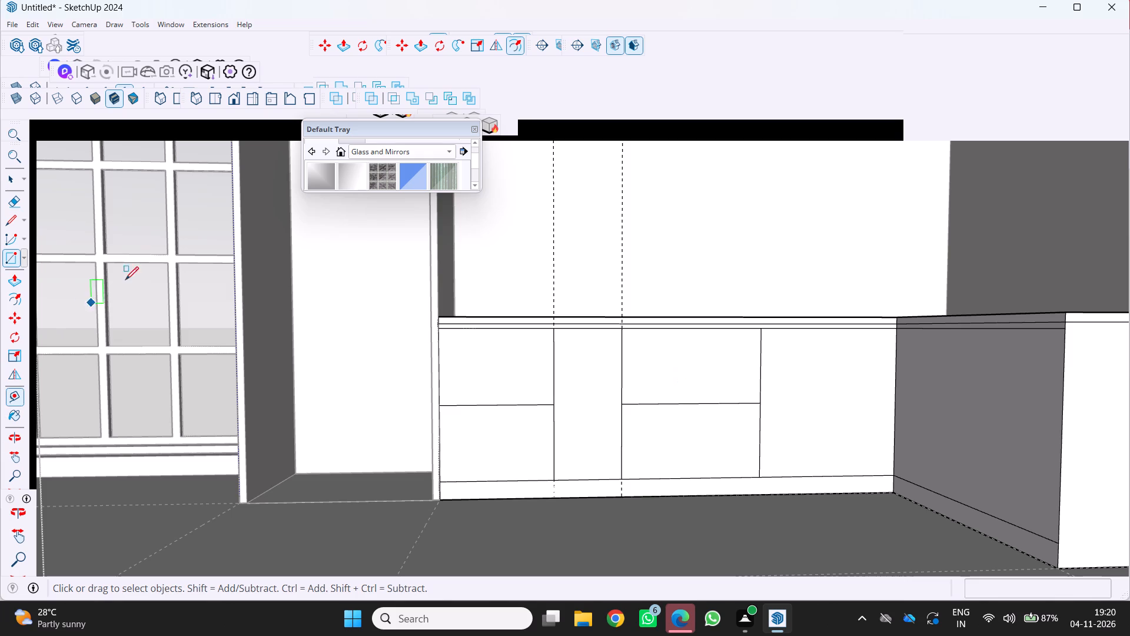
pyautogui.scroll(-3, 589, 445)
pyautogui.moveTo(572, 459); pyautogui.dragTo(545, 467, button='middle')
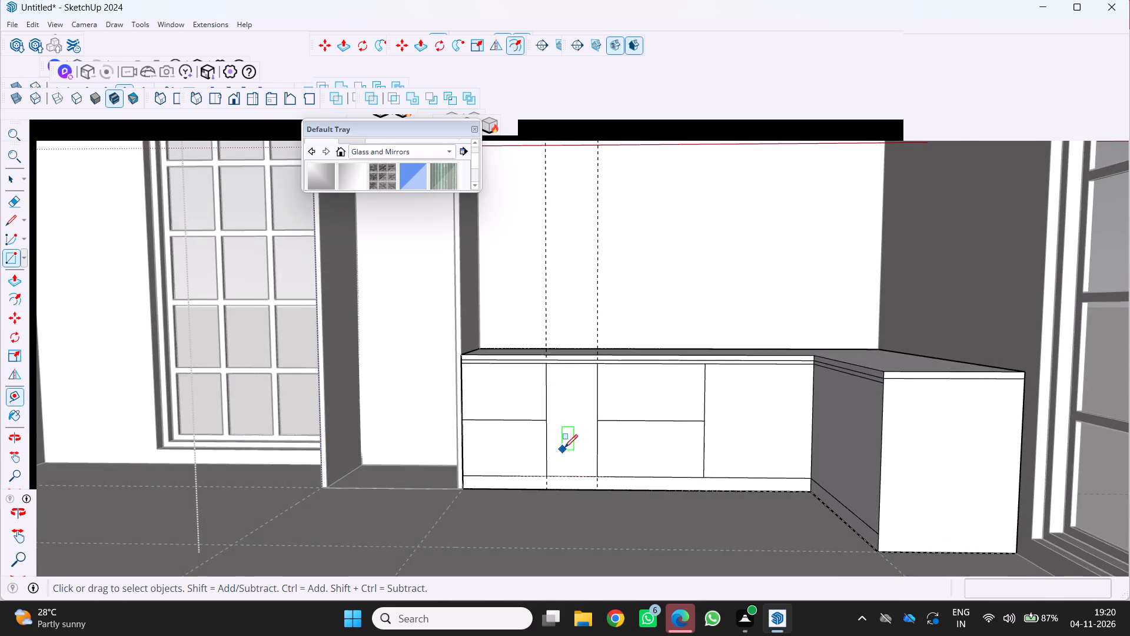
pyautogui.scroll(3, 569, 441)
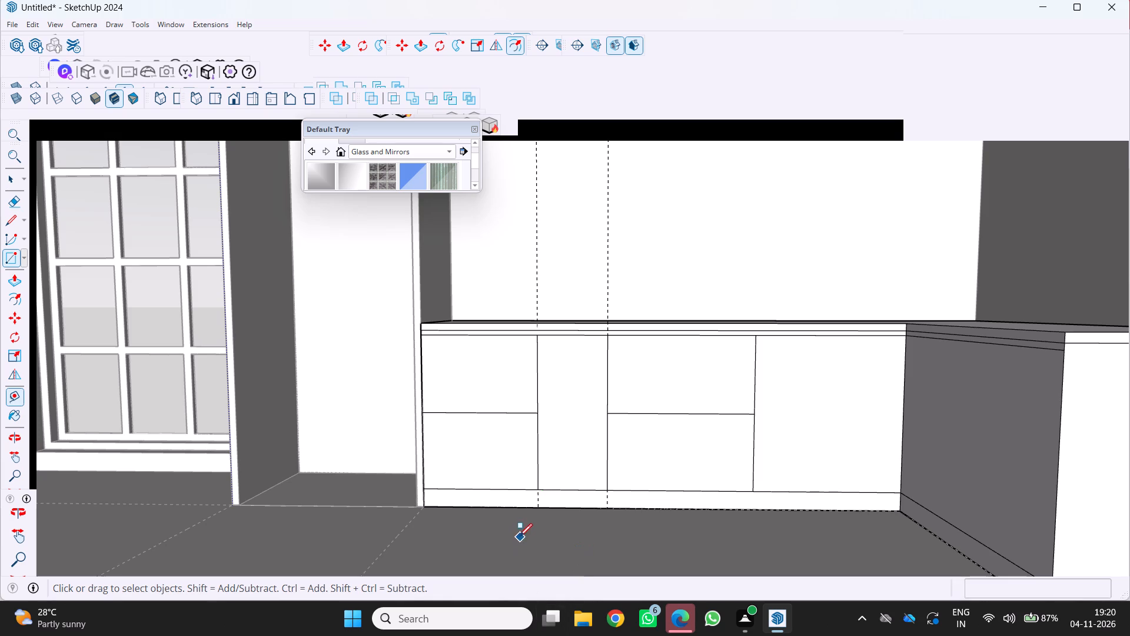
# Examine the L-shaped counter, its side return and the adjoining window wall from inside and outside the room.
pyautogui.scroll(-4, 614, 281)
pyautogui.moveTo(650, 478); pyautogui.dragTo(531, 520, button='middle')
pyautogui.moveTo(589, 466); pyautogui.dragTo(843, 471, button='middle')
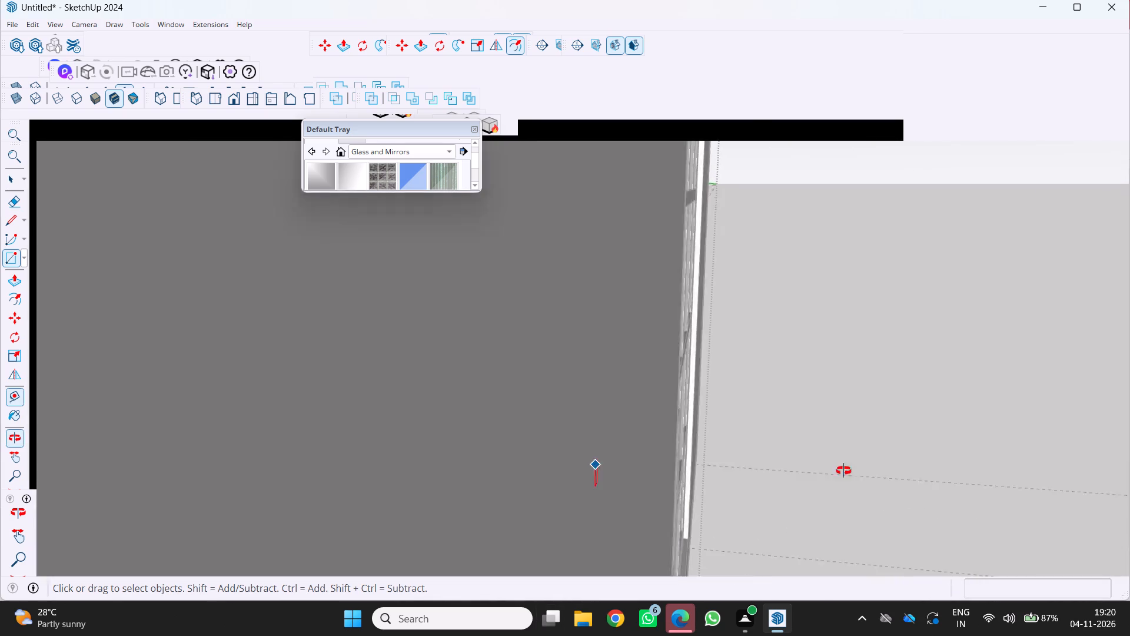
pyautogui.moveTo(843, 471); pyautogui.dragTo(878, 461, button='middle')
pyautogui.scroll(-6, 819, 466)
pyautogui.scroll(-19, 258, 536)
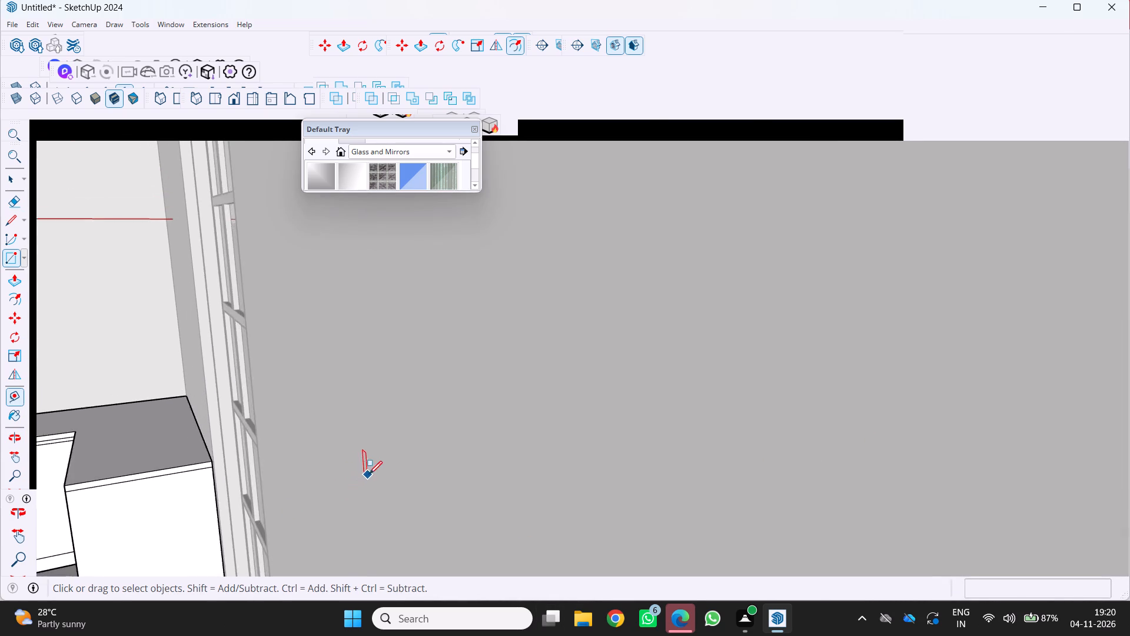
pyautogui.scroll(-10, 369, 474)
pyautogui.keyDown('shift'); pyautogui.moveTo(391, 496); pyautogui.dragTo(477, 491, button='middle'); pyautogui.keyUp('shift')
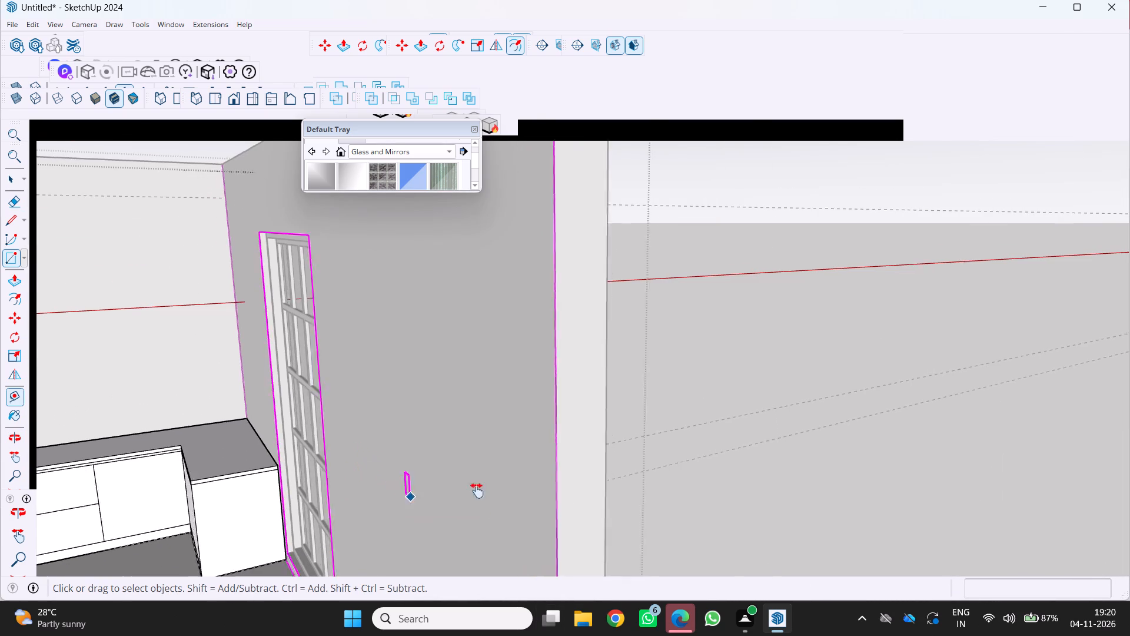
pyautogui.keyDown('shift'); pyautogui.moveTo(477, 491); pyautogui.dragTo(563, 477, button='middle'); pyautogui.keyUp('shift')
pyautogui.keyDown('shift'); pyautogui.middleClick(563, 476); pyautogui.keyUp('shift')
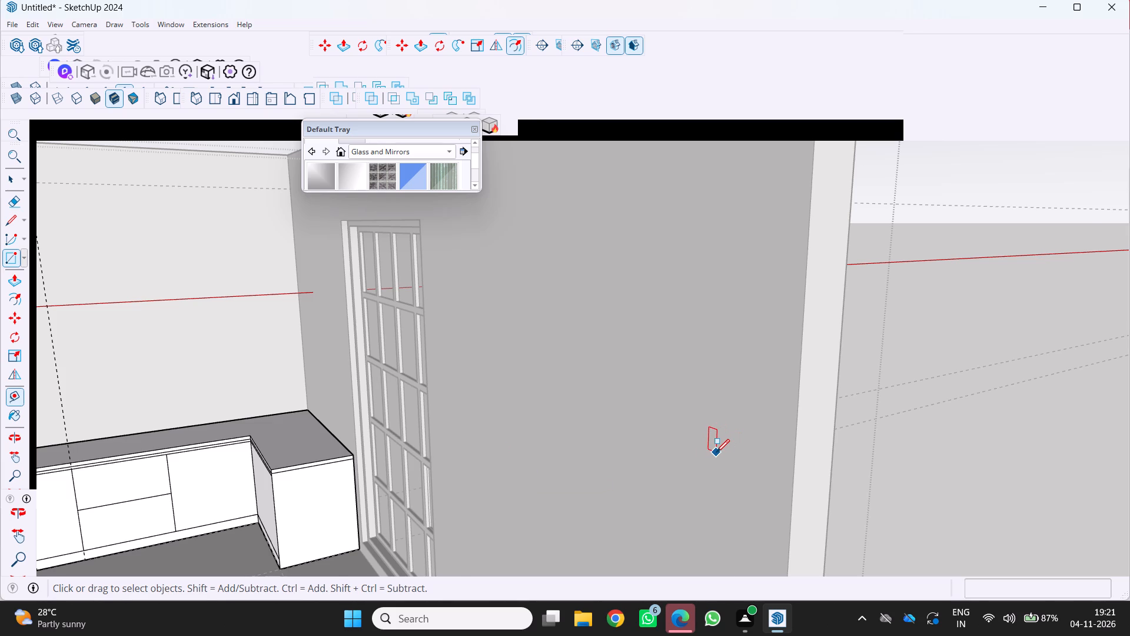
pyautogui.scroll(-3, 717, 452)
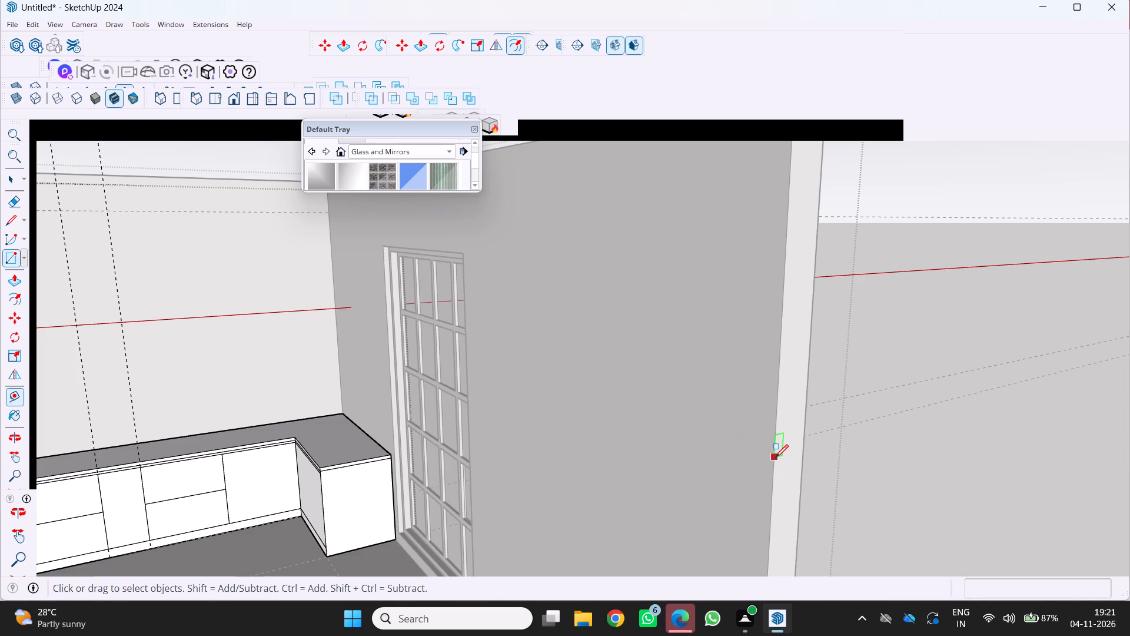
pyautogui.scroll(-3, 532, 430)
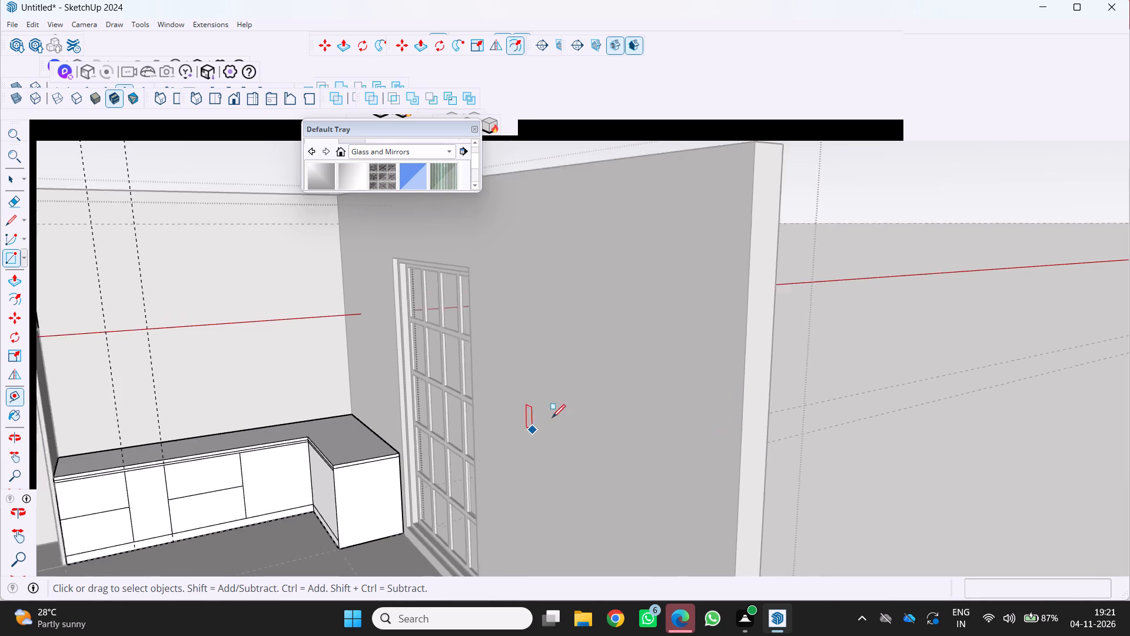
pyautogui.scroll(-7, 552, 418)
pyautogui.moveTo(408, 495); pyautogui.dragTo(923, 367, button='middle')
pyautogui.scroll(1, 408, 495)
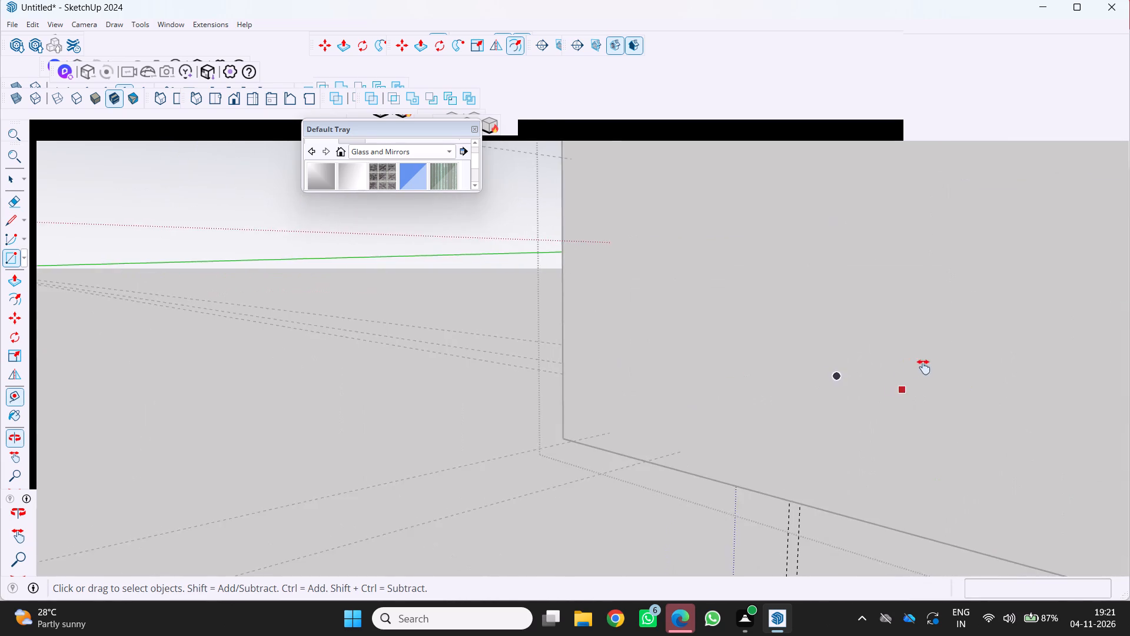
pyautogui.moveTo(923, 367); pyautogui.dragTo(650, 393, button='middle')
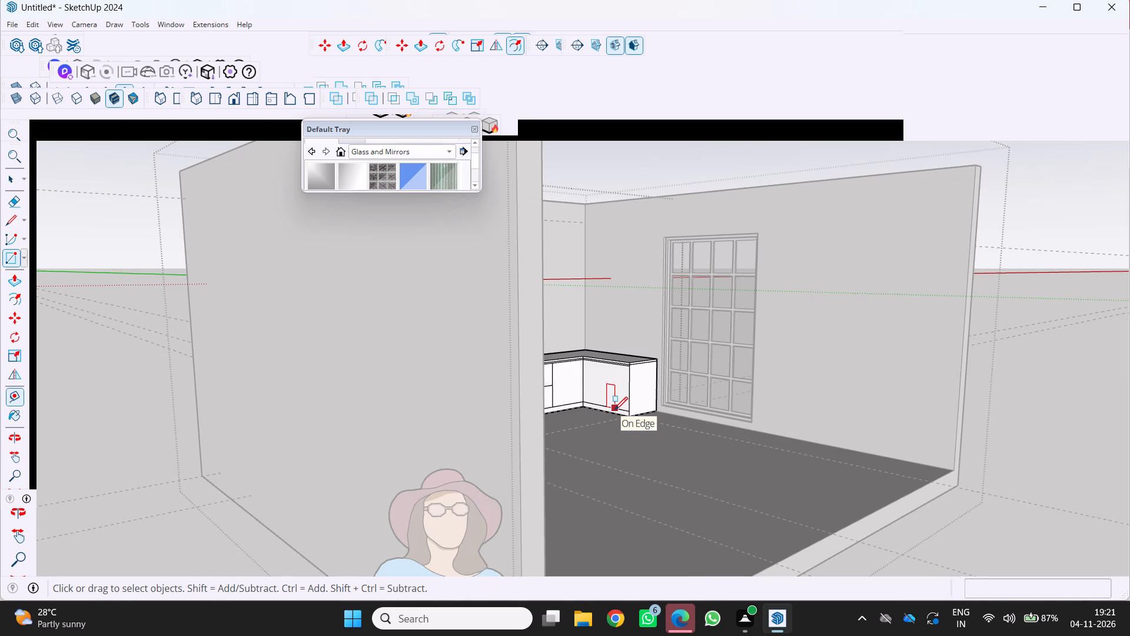
pyautogui.scroll(-2, 580, 375)
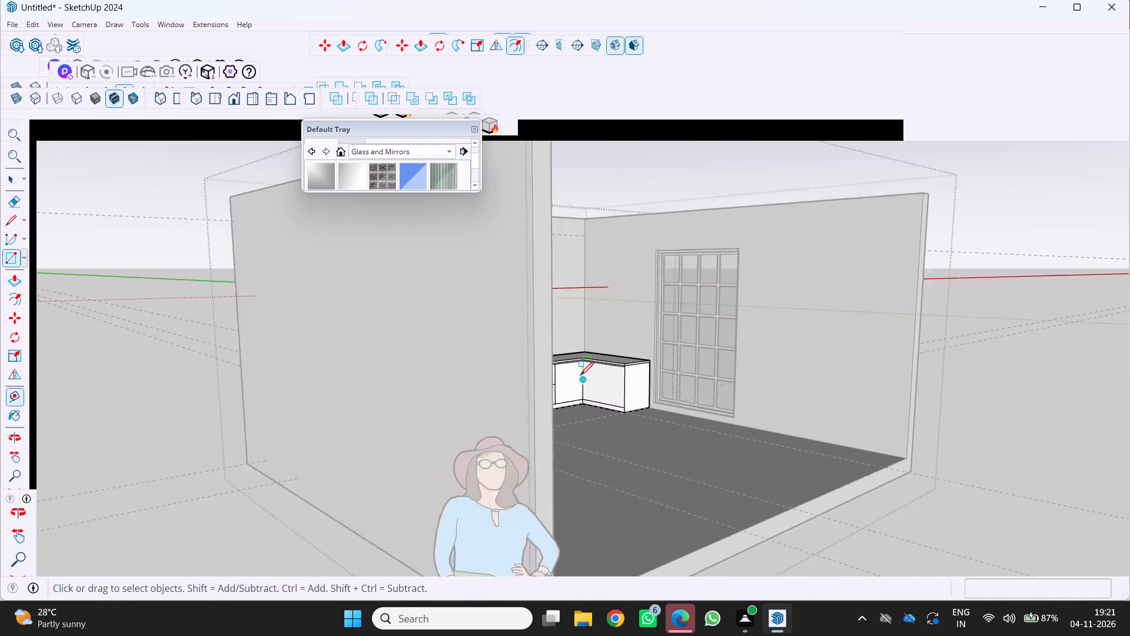
pyautogui.scroll(-2, 580, 375)
pyautogui.moveTo(604, 371); pyautogui.dragTo(509, 421, button='middle')
pyautogui.scroll(9, 509, 421)
pyautogui.middleClick(509, 421)
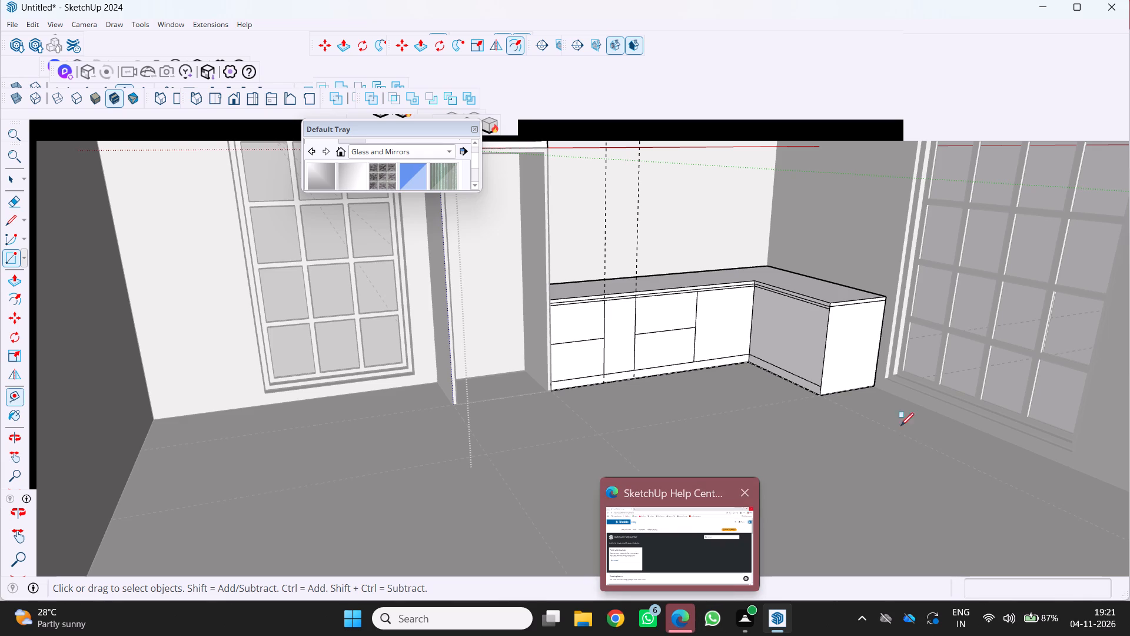
pyautogui.scroll(-1, 858, 434)
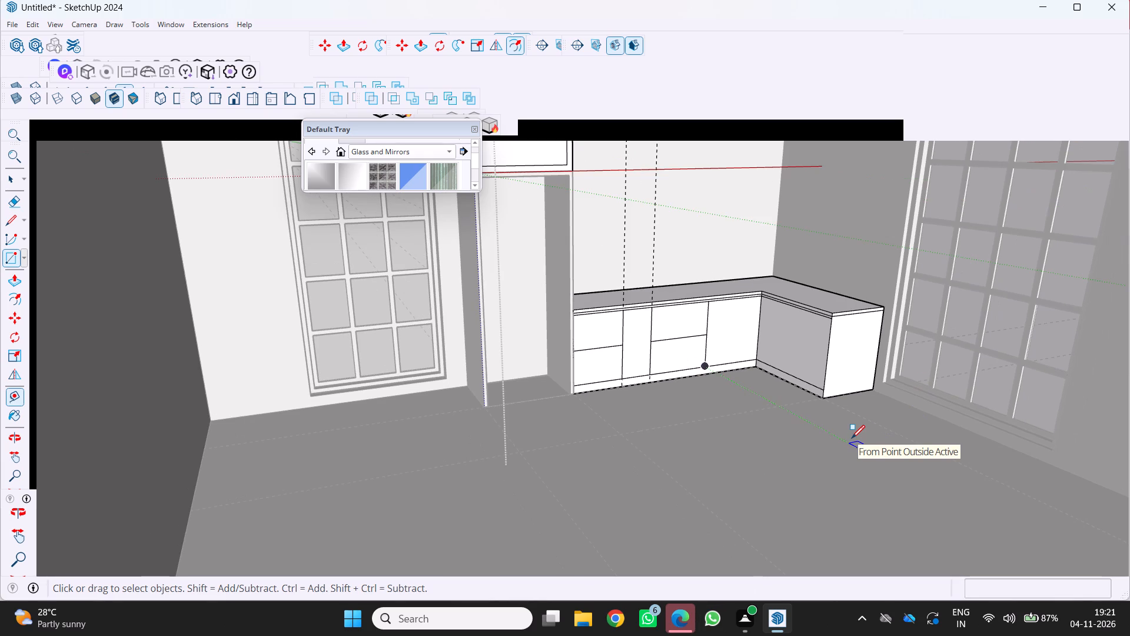
pyautogui.keyDown('shift'); pyautogui.moveTo(839, 438); pyautogui.dragTo(956, 516, button='middle'); pyautogui.keyUp('shift')
pyautogui.keyDown('shift'); pyautogui.middleClick(956, 517); pyautogui.keyUp('shift')
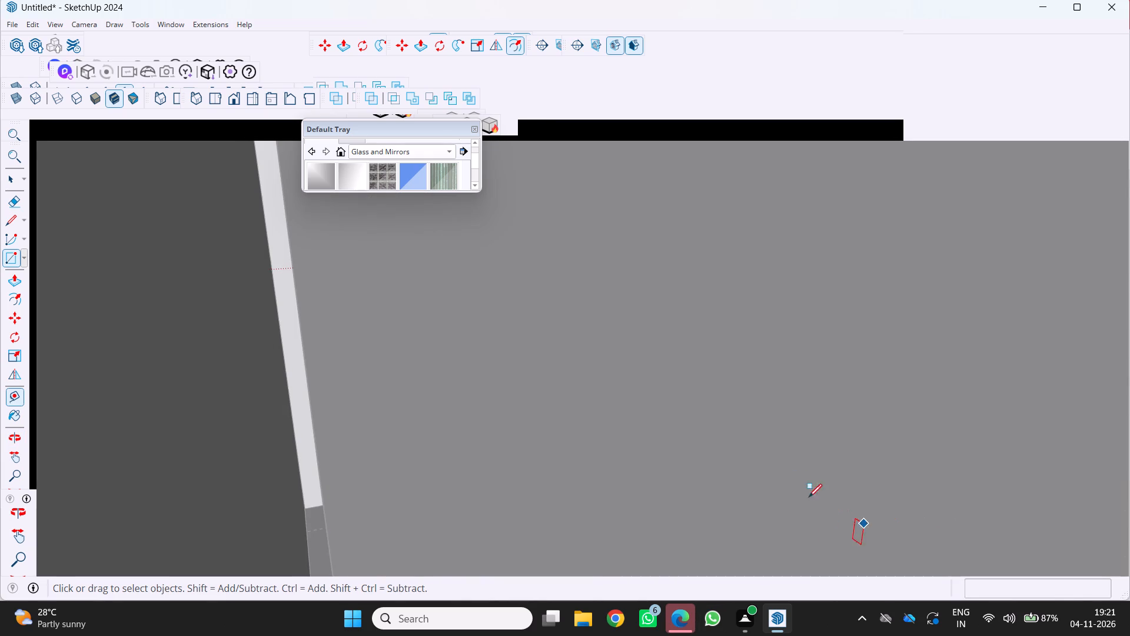
pyautogui.scroll(-20, 806, 469)
pyautogui.scroll(-18, 806, 469)
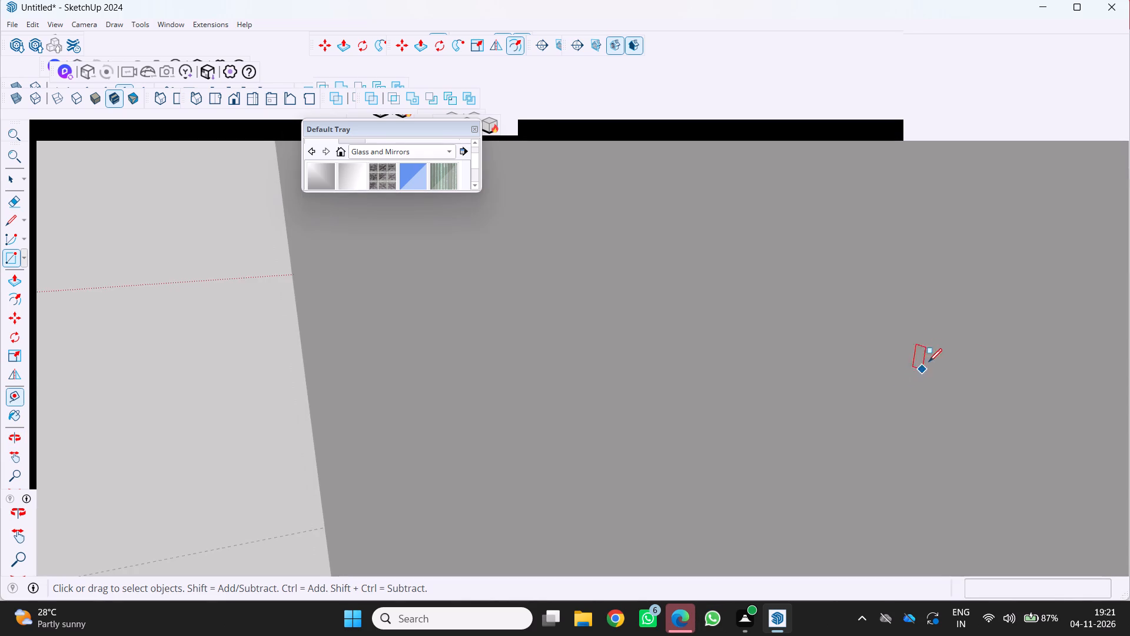
pyautogui.scroll(-20, 929, 362)
pyautogui.scroll(-20, 929, 362)
pyautogui.scroll(-6, 929, 362)
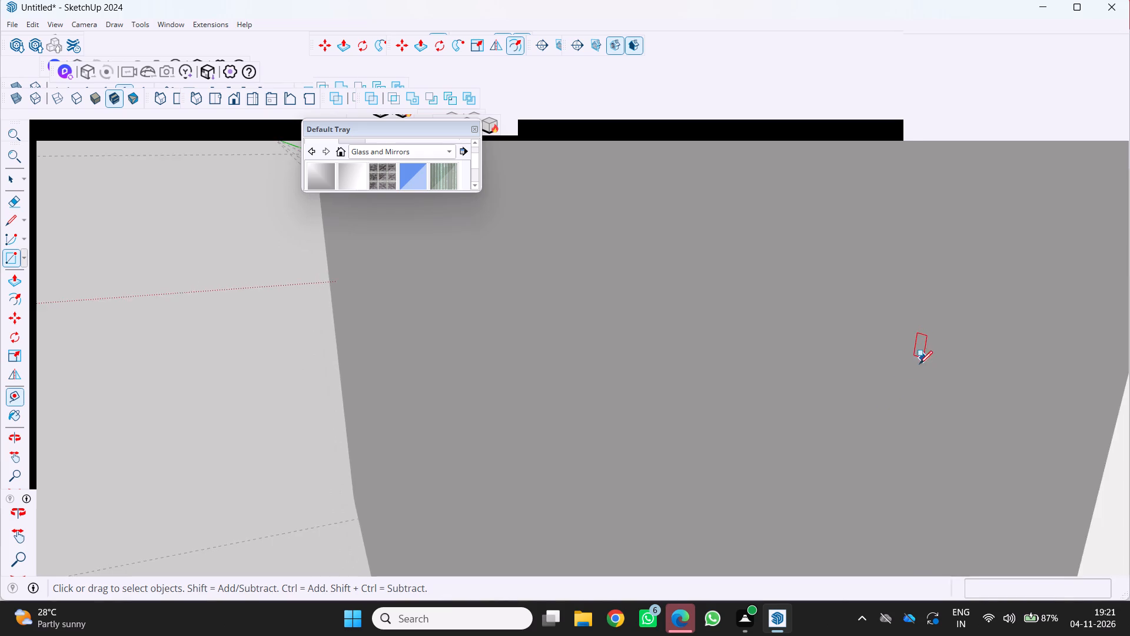
pyautogui.scroll(1, 922, 360)
pyautogui.scroll(-20, 922, 360)
pyautogui.scroll(-11, 922, 360)
pyautogui.middleClick(943, 350)
pyautogui.scroll(1, 991, 373)
pyautogui.moveTo(992, 374); pyautogui.dragTo(911, 381, button='middle')
pyautogui.middleClick(911, 381)
pyautogui.middleClick(911, 381)
pyautogui.moveTo(814, 491); pyautogui.dragTo(852, 467, button='middle')
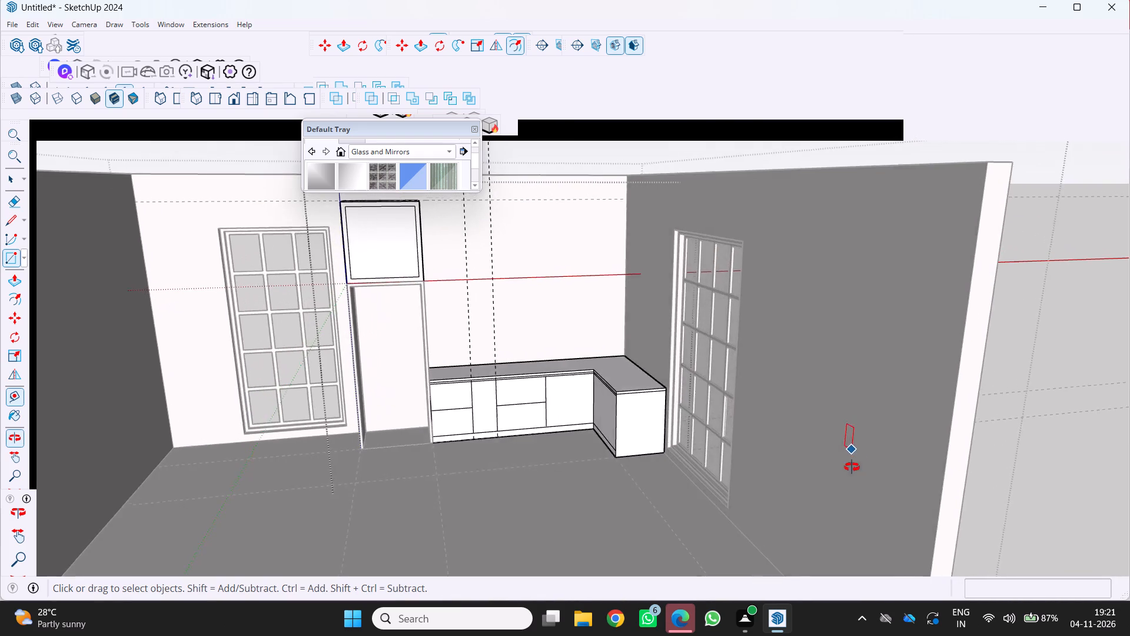
# Examine the room and the L-shaped counter from outside, closing in on the base cabinet fronts.
pyautogui.moveTo(852, 467); pyautogui.dragTo(924, 424, button='middle')
pyautogui.keyDown('shift'); pyautogui.scroll(-9, 924, 424); pyautogui.keyUp('shift')
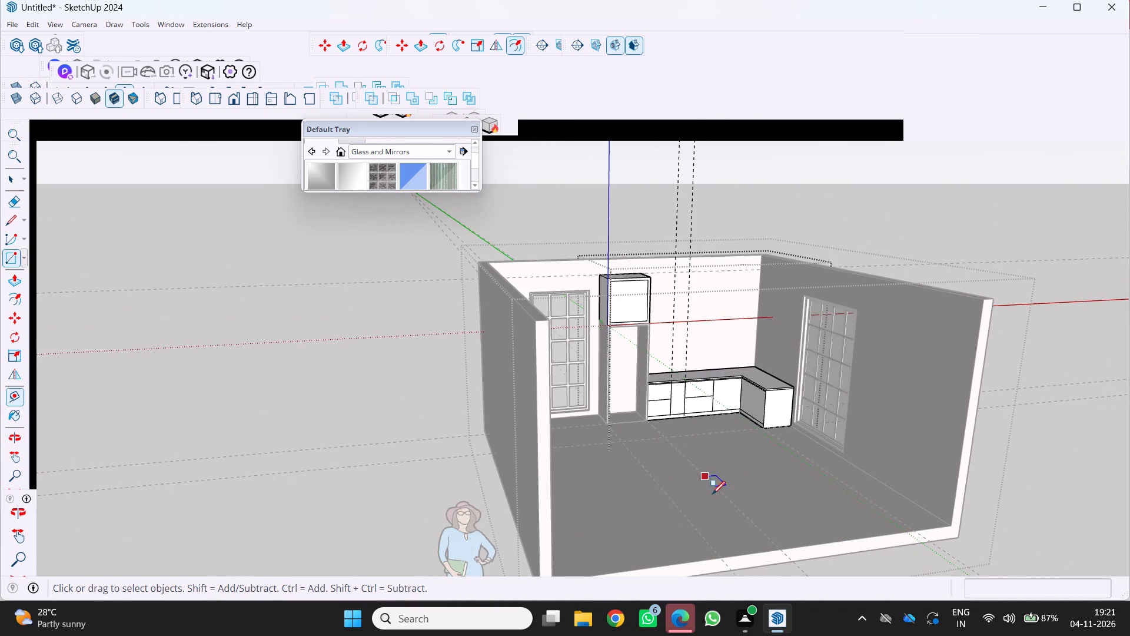
pyautogui.scroll(7, 820, 329)
pyautogui.scroll(-5, 820, 353)
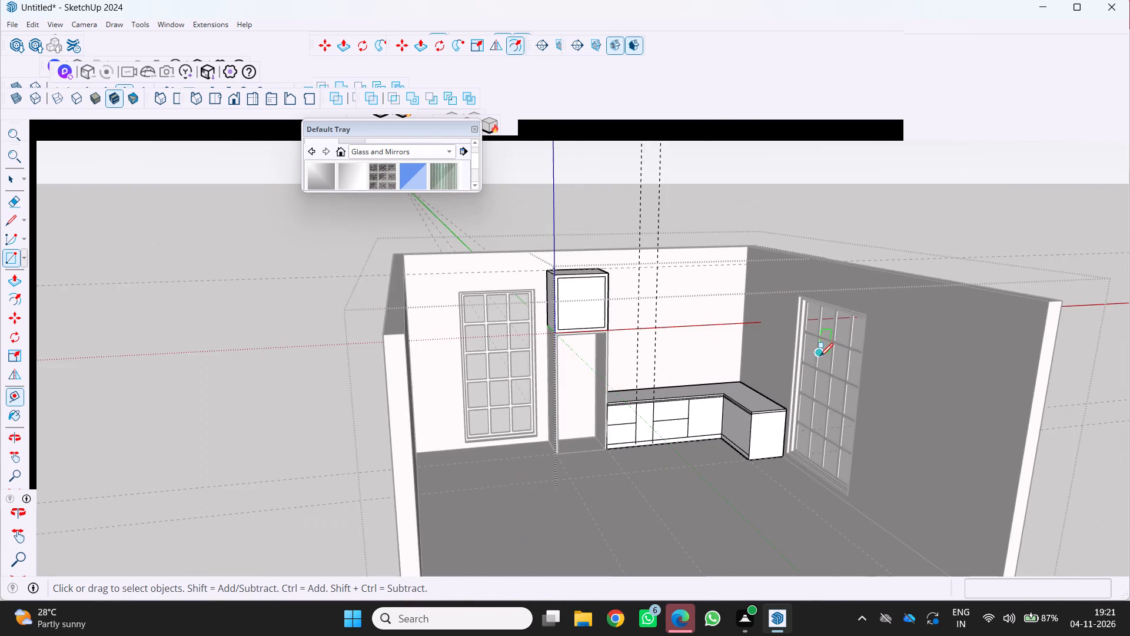
pyautogui.moveTo(819, 357); pyautogui.dragTo(914, 326, button='middle')
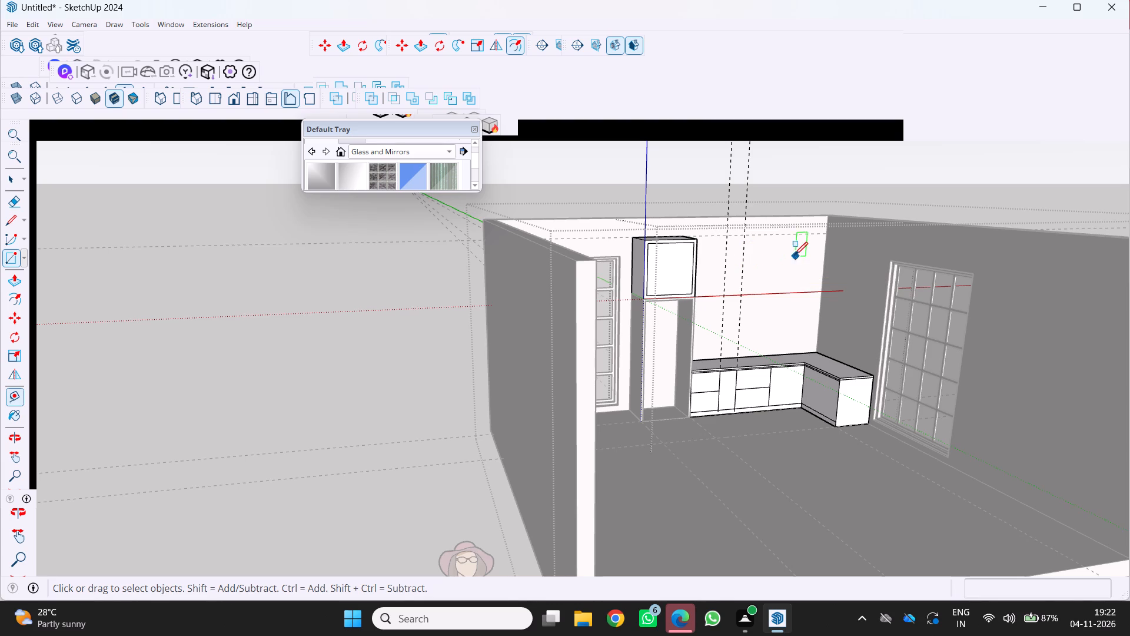
pyautogui.scroll(3, 728, 362)
pyautogui.moveTo(723, 366); pyautogui.dragTo(663, 372, button='middle')
pyautogui.middleClick(663, 372)
pyautogui.middleClick(660, 373)
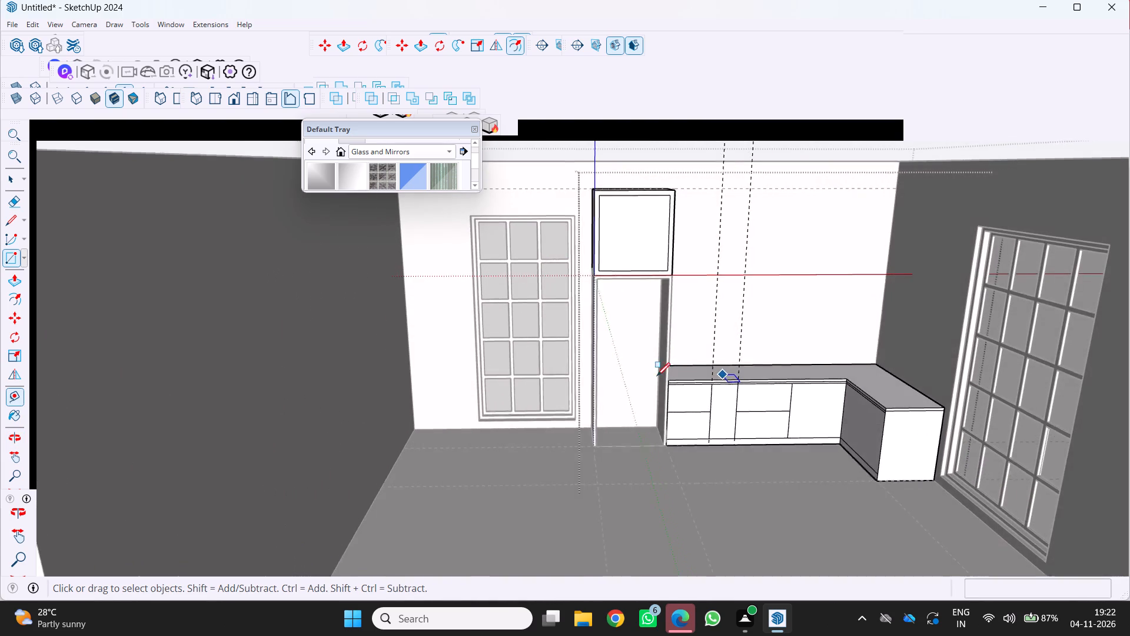
pyautogui.middleClick(657, 376)
pyautogui.middleClick(657, 376)
pyautogui.scroll(4, 666, 375)
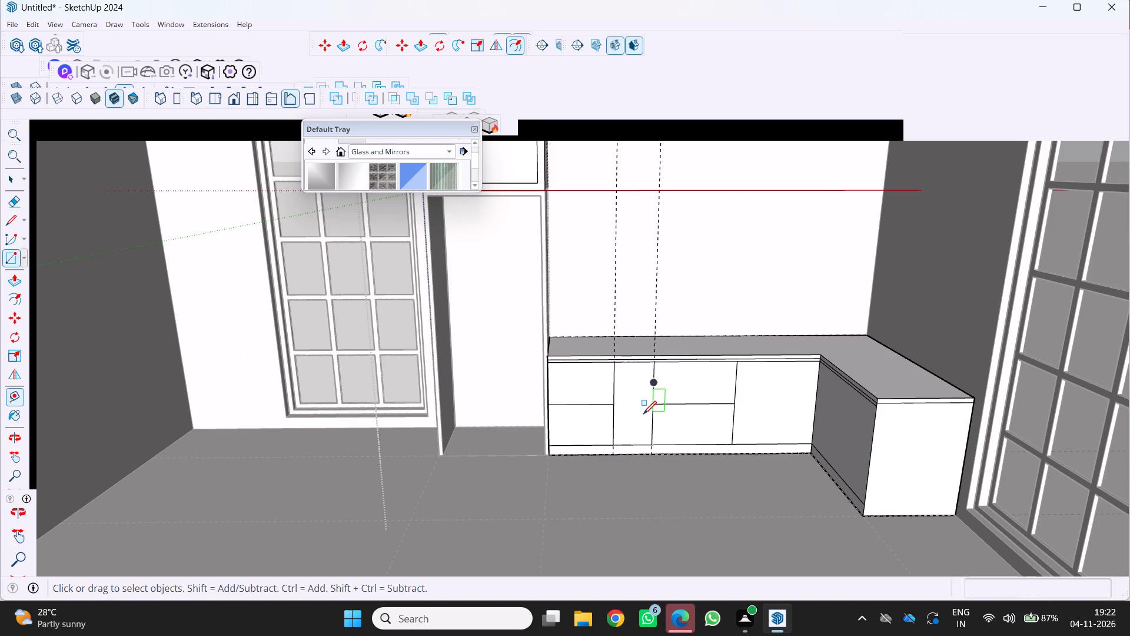
pyautogui.scroll(3, 648, 411)
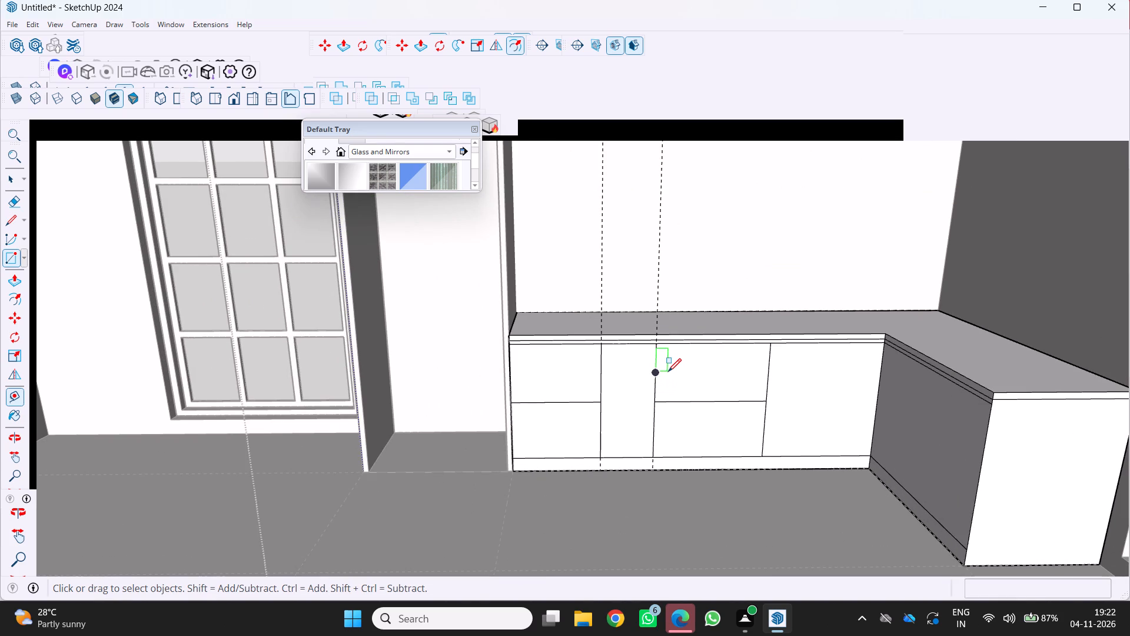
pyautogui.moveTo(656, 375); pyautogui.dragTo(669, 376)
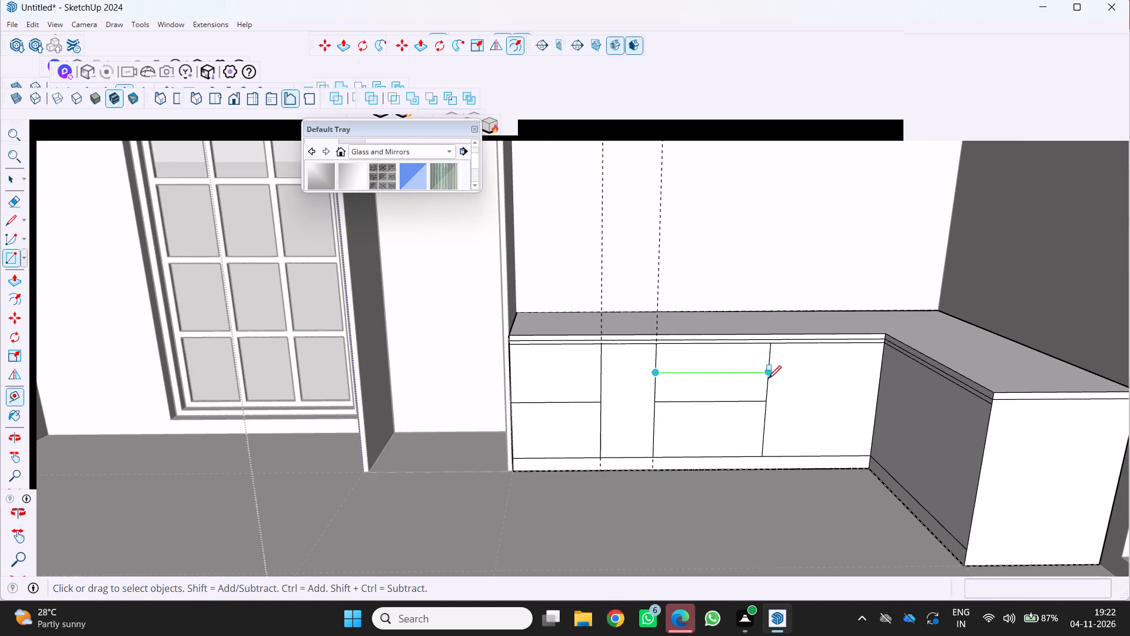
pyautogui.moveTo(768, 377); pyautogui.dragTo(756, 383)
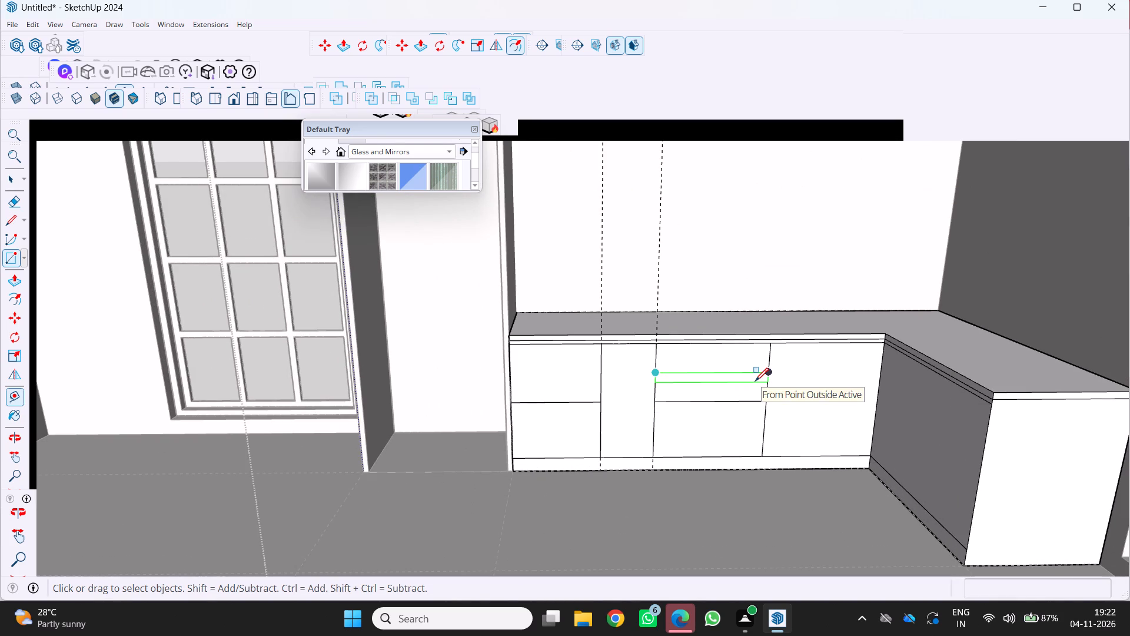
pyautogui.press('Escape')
# Draw a horizontal line across the upper half of the third base cabinet front, between its side edge midpoints.
pyautogui.press('l')
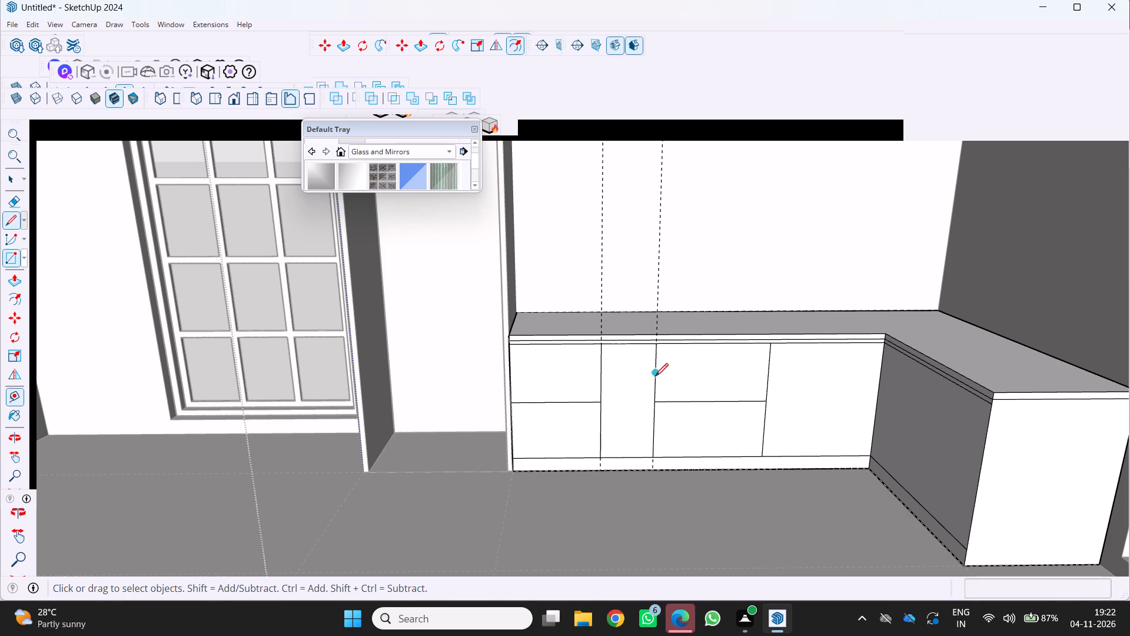
pyautogui.moveTo(652, 375); pyautogui.dragTo(658, 375)
pyautogui.moveTo(768, 373); pyautogui.dragTo(763, 373)
pyautogui.press('space')
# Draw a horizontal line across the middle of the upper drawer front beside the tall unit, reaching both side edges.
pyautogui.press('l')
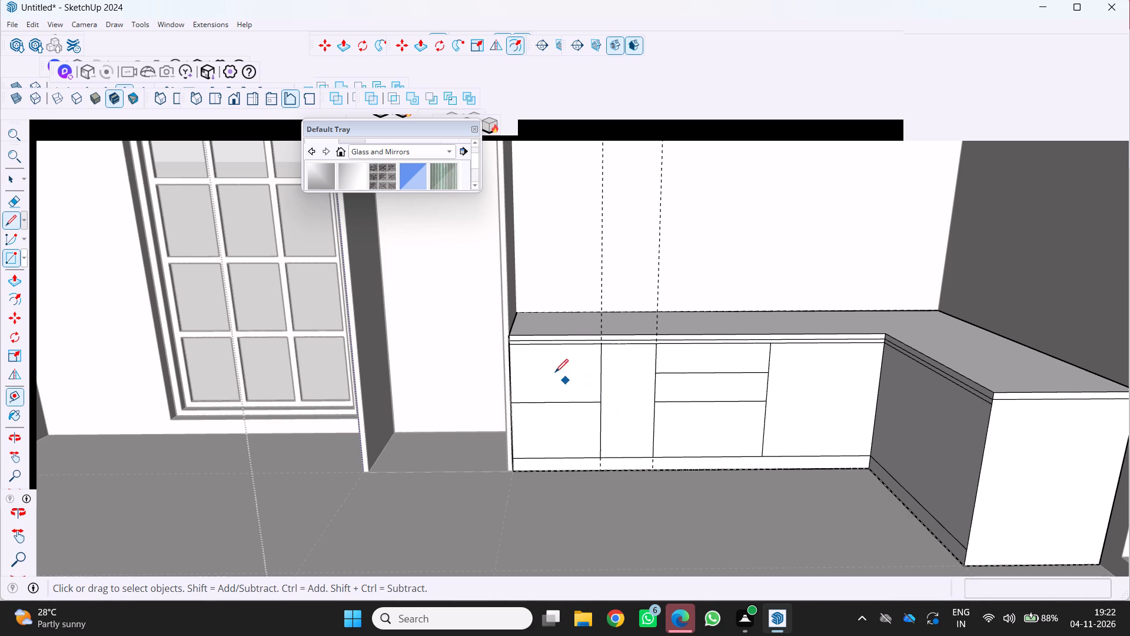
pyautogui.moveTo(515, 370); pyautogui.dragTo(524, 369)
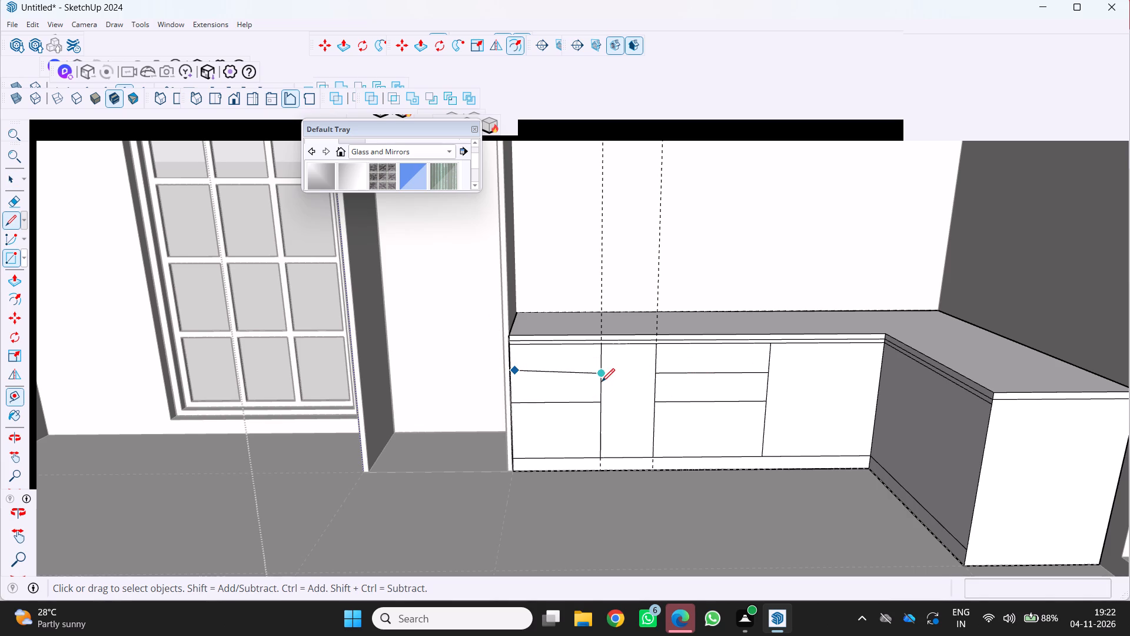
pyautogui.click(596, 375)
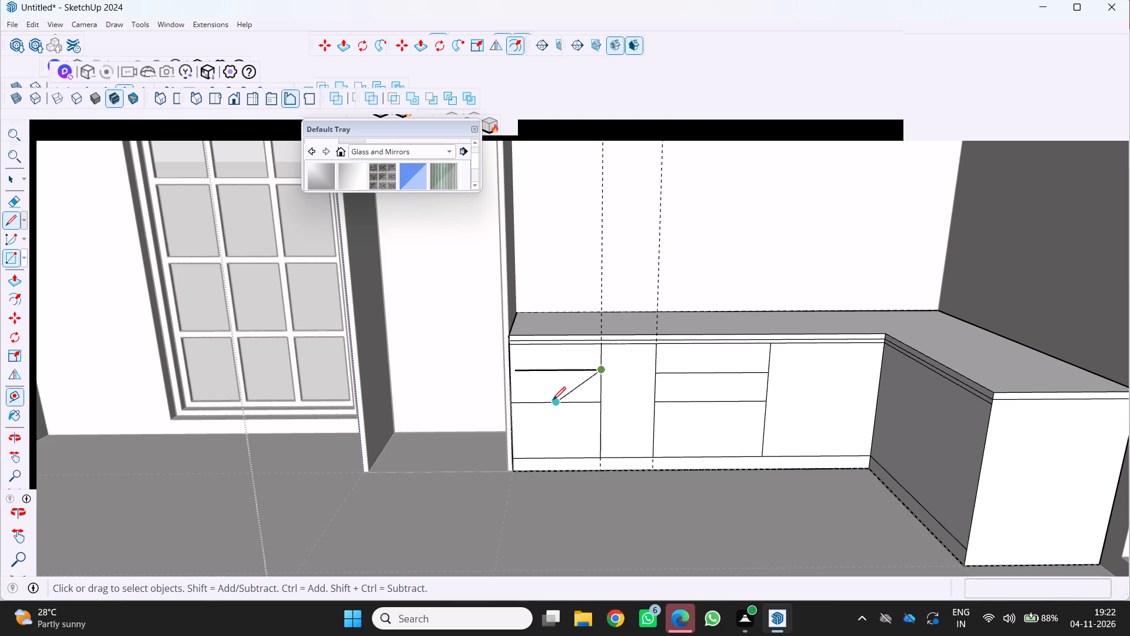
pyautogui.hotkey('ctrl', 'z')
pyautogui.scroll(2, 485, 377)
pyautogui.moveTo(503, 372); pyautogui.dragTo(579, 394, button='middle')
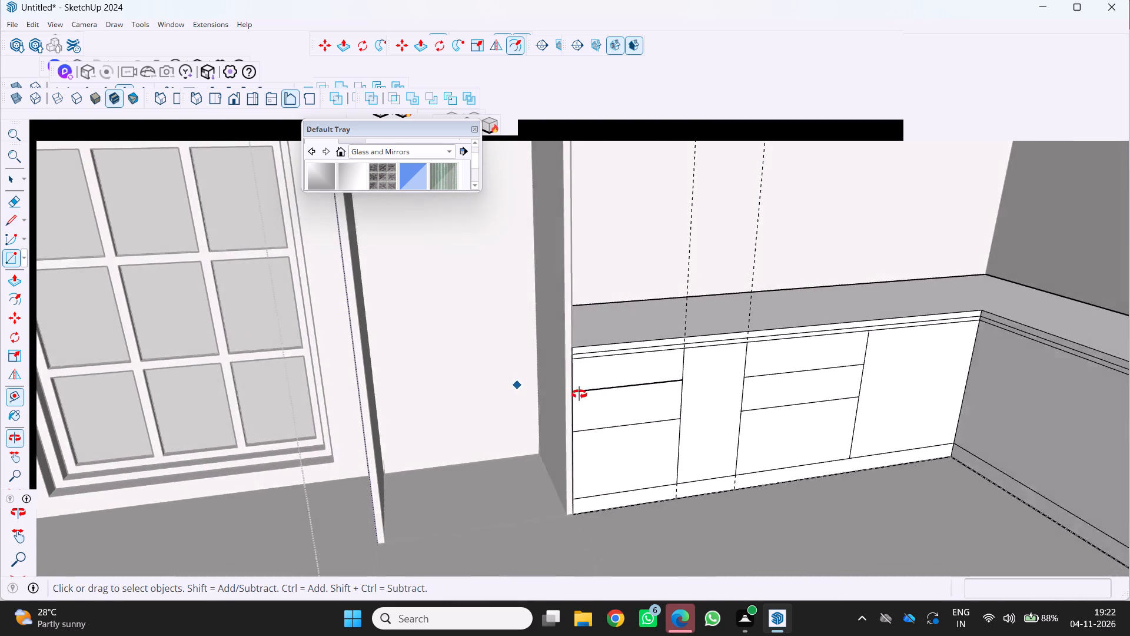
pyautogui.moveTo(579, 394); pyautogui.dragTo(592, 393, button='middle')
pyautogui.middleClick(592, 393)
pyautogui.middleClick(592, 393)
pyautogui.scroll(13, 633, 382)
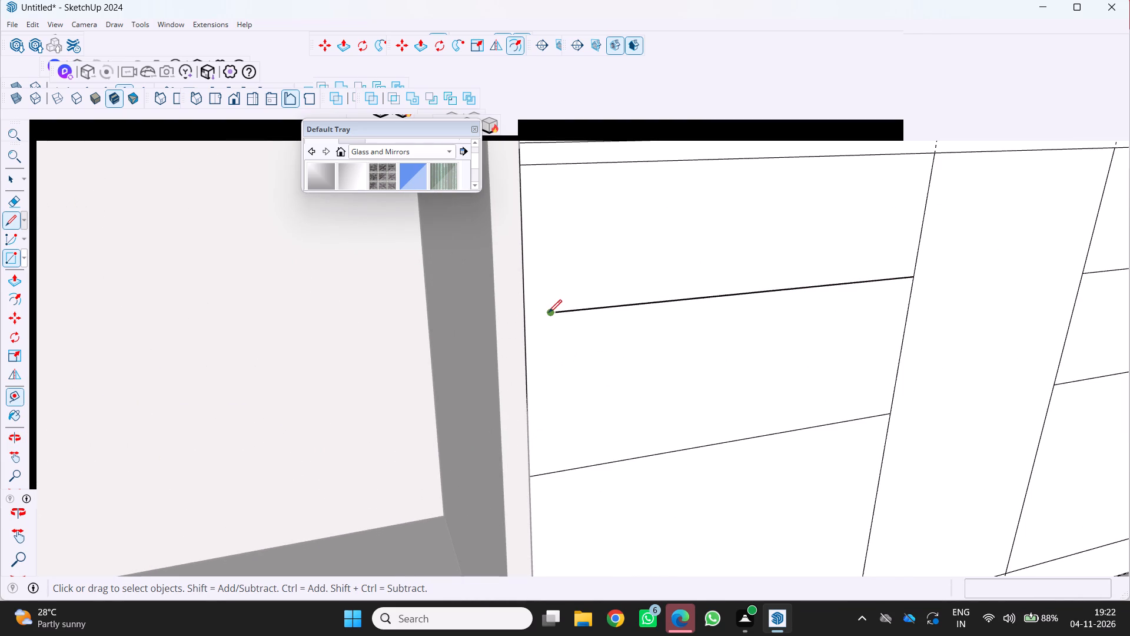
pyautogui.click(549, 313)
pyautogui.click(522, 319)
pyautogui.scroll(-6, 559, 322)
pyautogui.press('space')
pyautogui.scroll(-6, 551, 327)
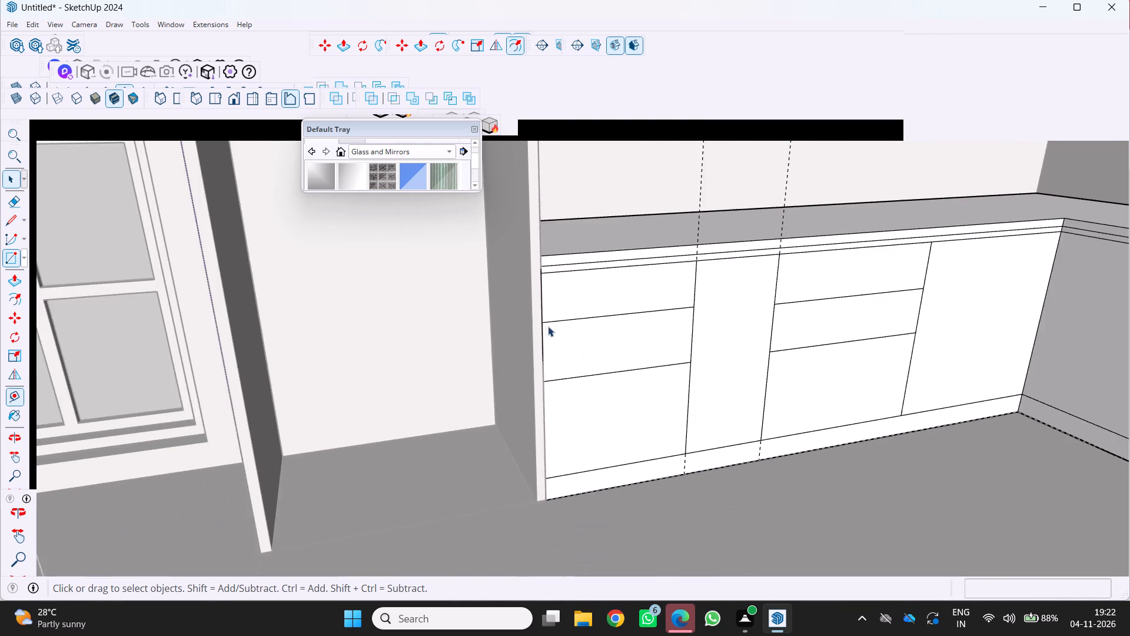
# Examine the drawer and door divisions along the base cabinet run from several angles.
pyautogui.scroll(-6, 548, 326)
pyautogui.moveTo(580, 342); pyautogui.dragTo(465, 324, button='middle')
pyautogui.middleClick(465, 324)
pyautogui.scroll(-1, 465, 324)
pyautogui.moveTo(601, 339); pyautogui.dragTo(636, 330, button='middle')
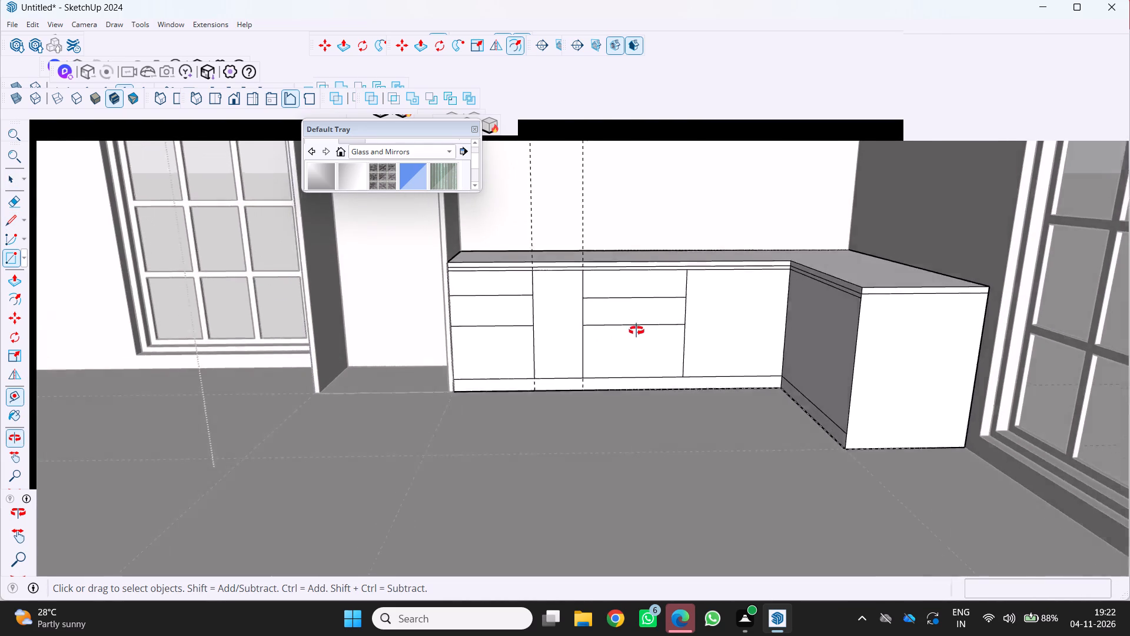
pyautogui.moveTo(636, 330); pyautogui.dragTo(653, 323, button='middle')
pyautogui.middleClick(653, 323)
pyautogui.scroll(7, 672, 314)
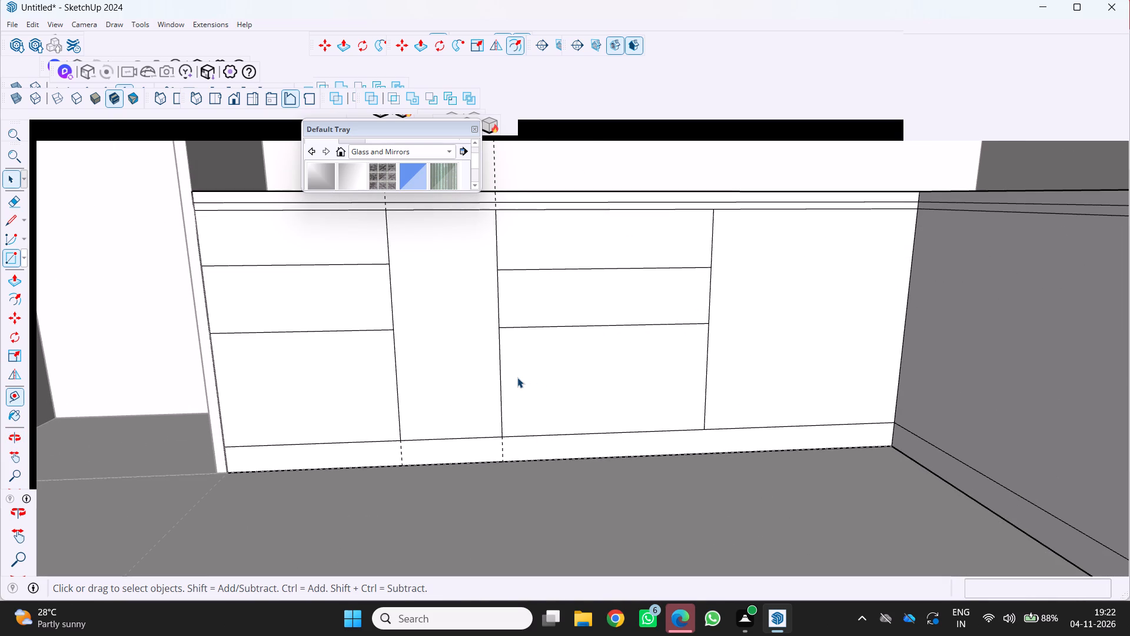
pyautogui.scroll(-1, 507, 375)
pyautogui.scroll(1, 527, 378)
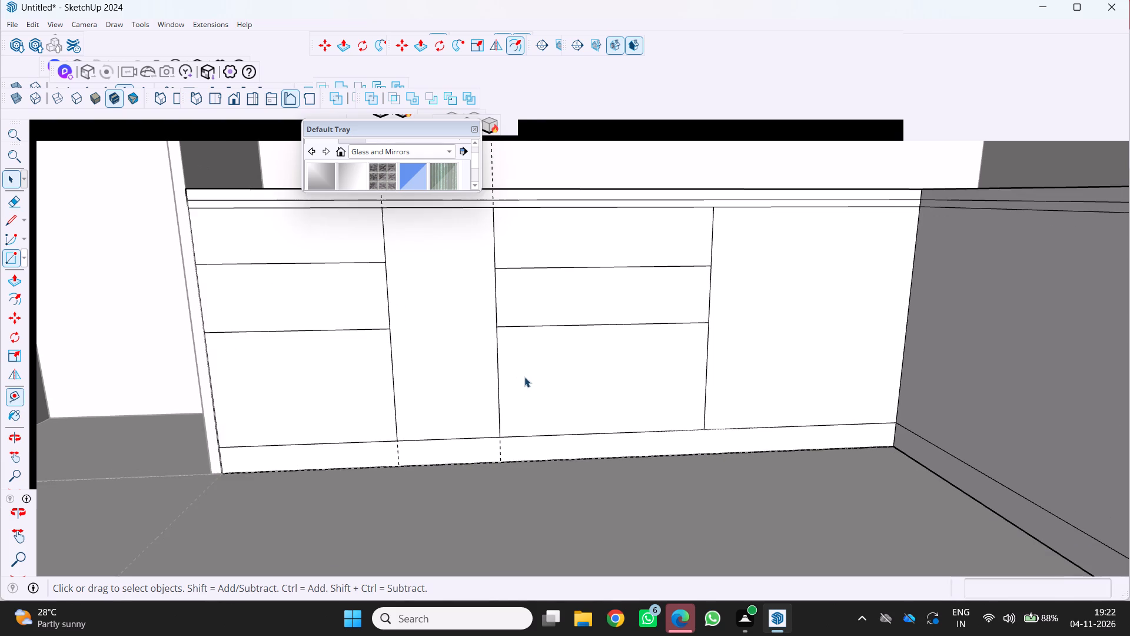
pyautogui.moveTo(524, 377); pyautogui.dragTo(551, 351, button='middle')
pyautogui.scroll(1, 551, 351)
pyautogui.middleClick(551, 351)
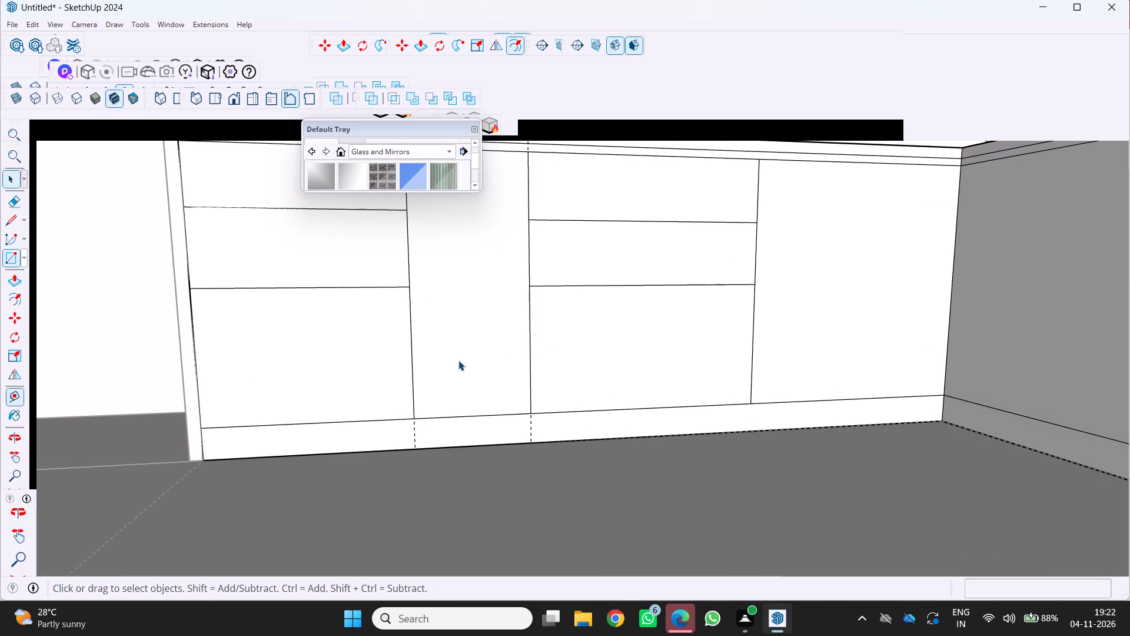
pyautogui.scroll(-5, 284, 289)
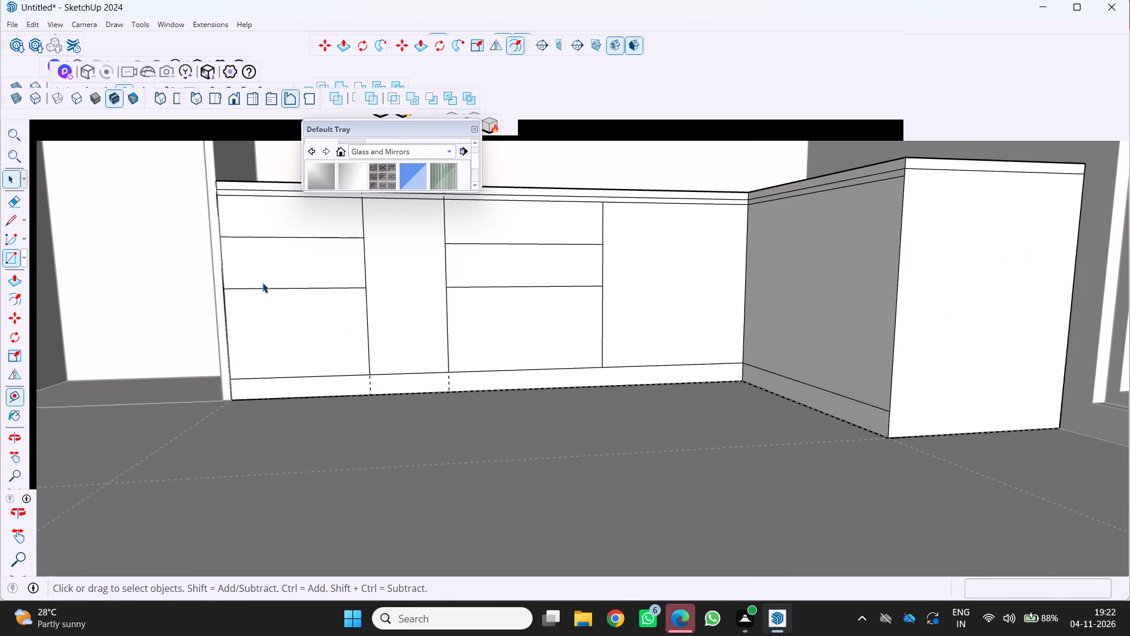
pyautogui.moveTo(254, 236); pyautogui.dragTo(251, 247, button='middle')
pyautogui.middleClick(251, 247)
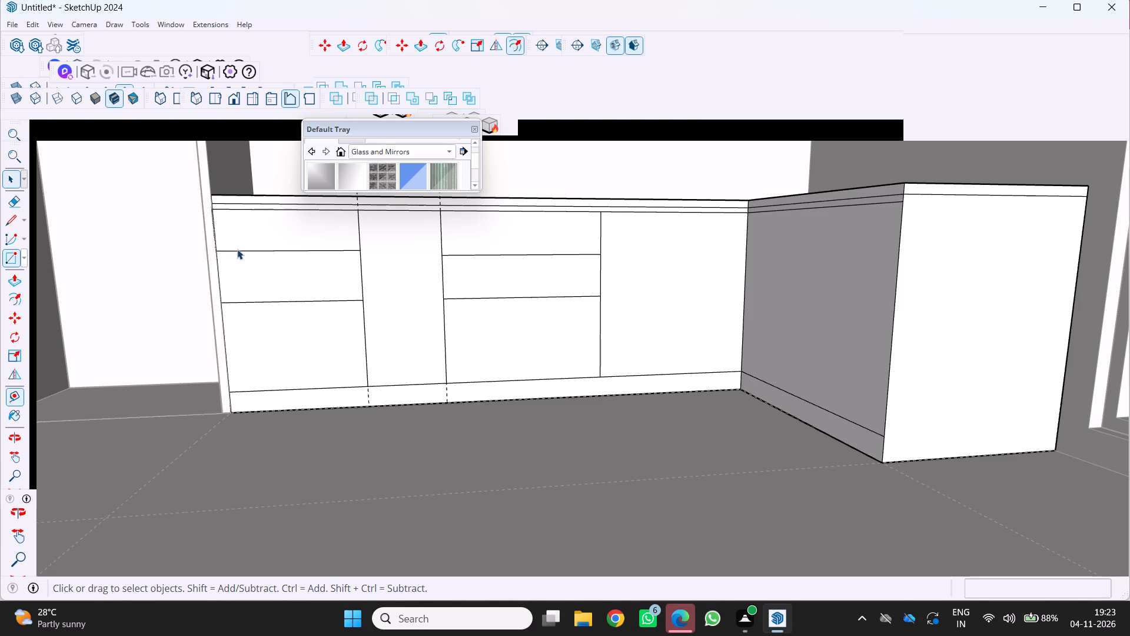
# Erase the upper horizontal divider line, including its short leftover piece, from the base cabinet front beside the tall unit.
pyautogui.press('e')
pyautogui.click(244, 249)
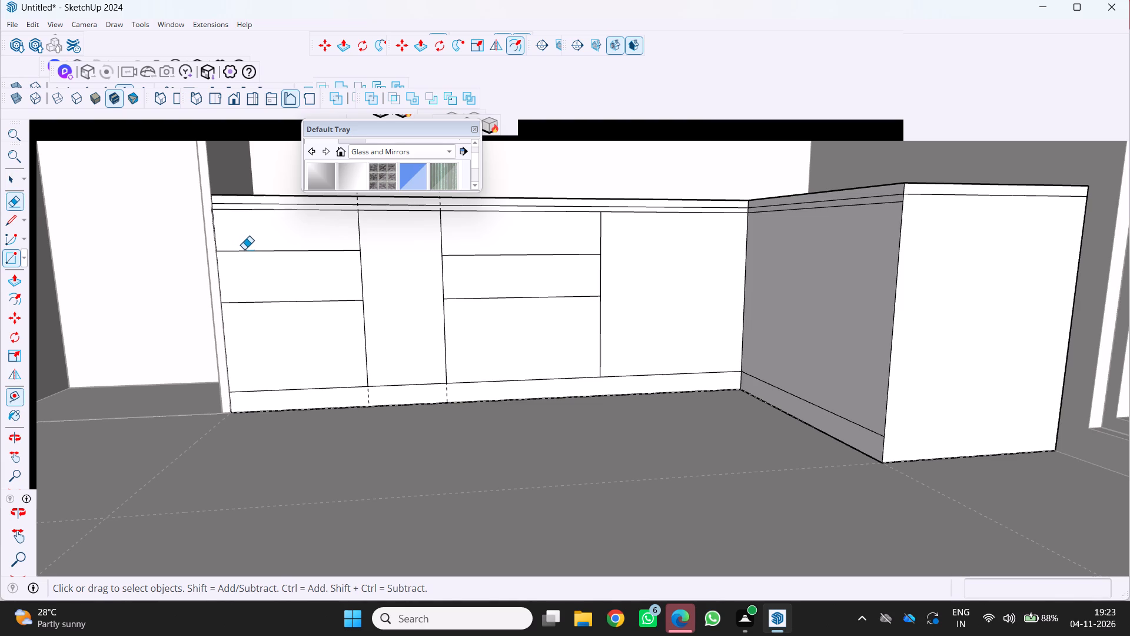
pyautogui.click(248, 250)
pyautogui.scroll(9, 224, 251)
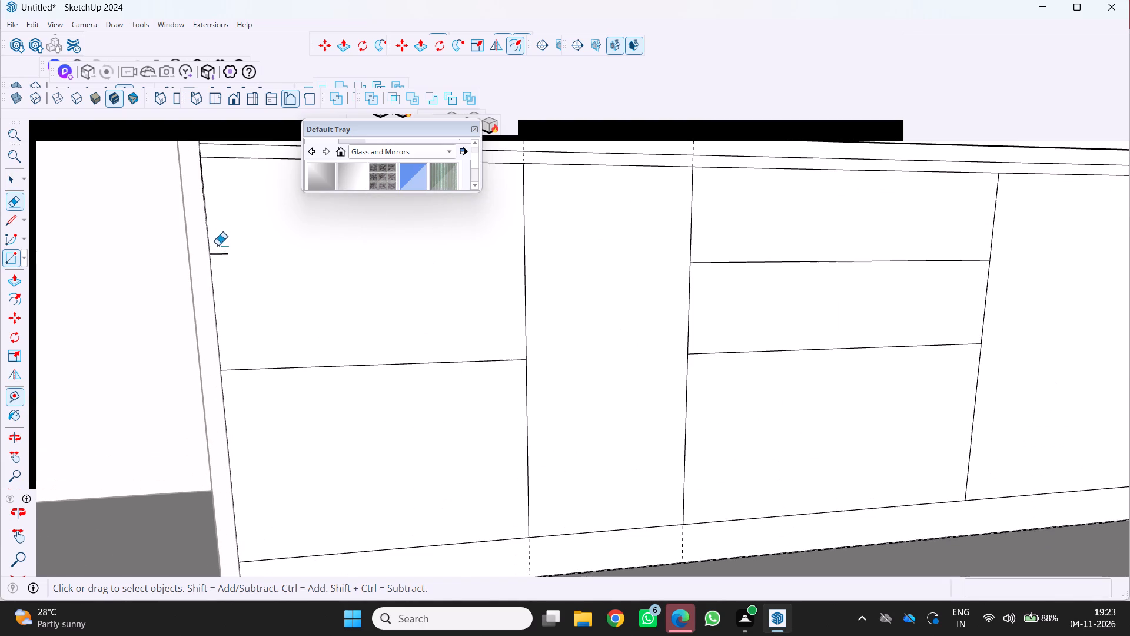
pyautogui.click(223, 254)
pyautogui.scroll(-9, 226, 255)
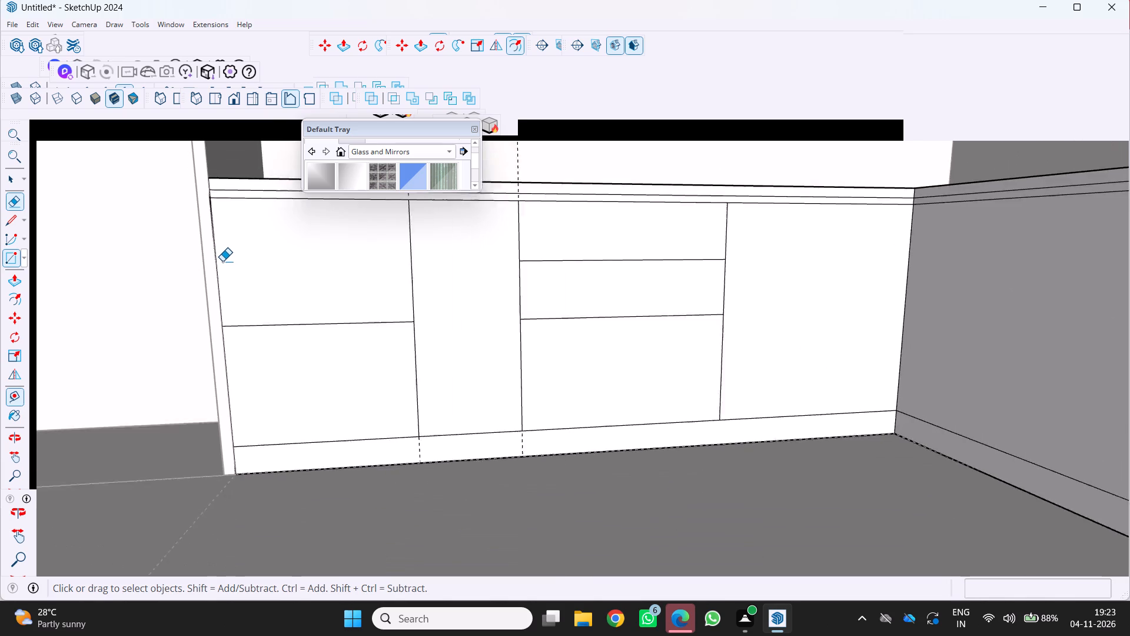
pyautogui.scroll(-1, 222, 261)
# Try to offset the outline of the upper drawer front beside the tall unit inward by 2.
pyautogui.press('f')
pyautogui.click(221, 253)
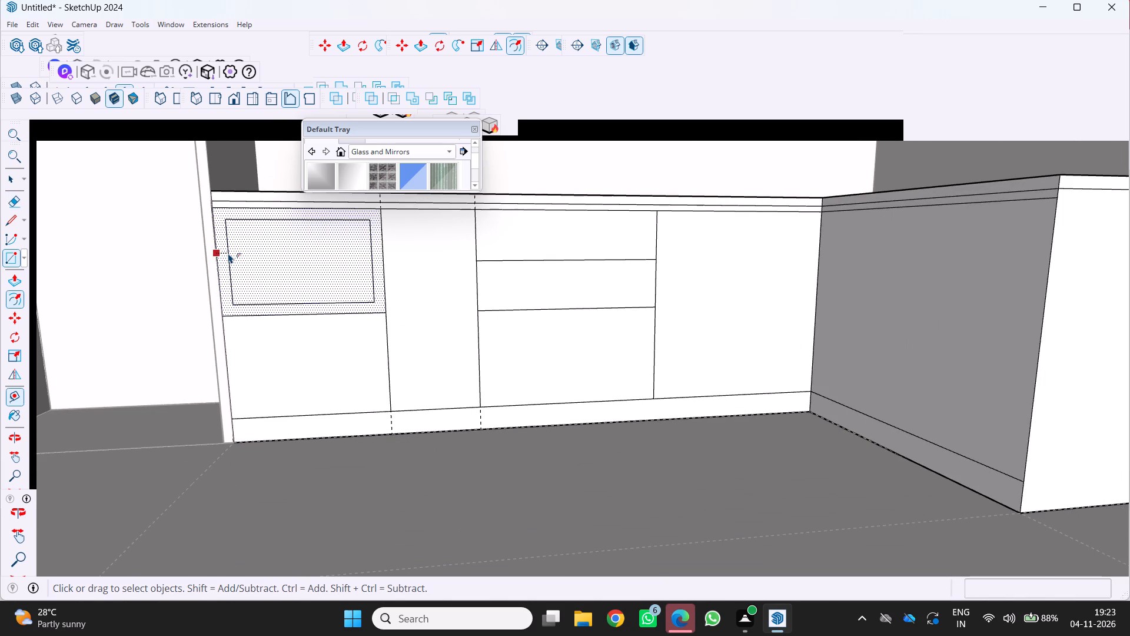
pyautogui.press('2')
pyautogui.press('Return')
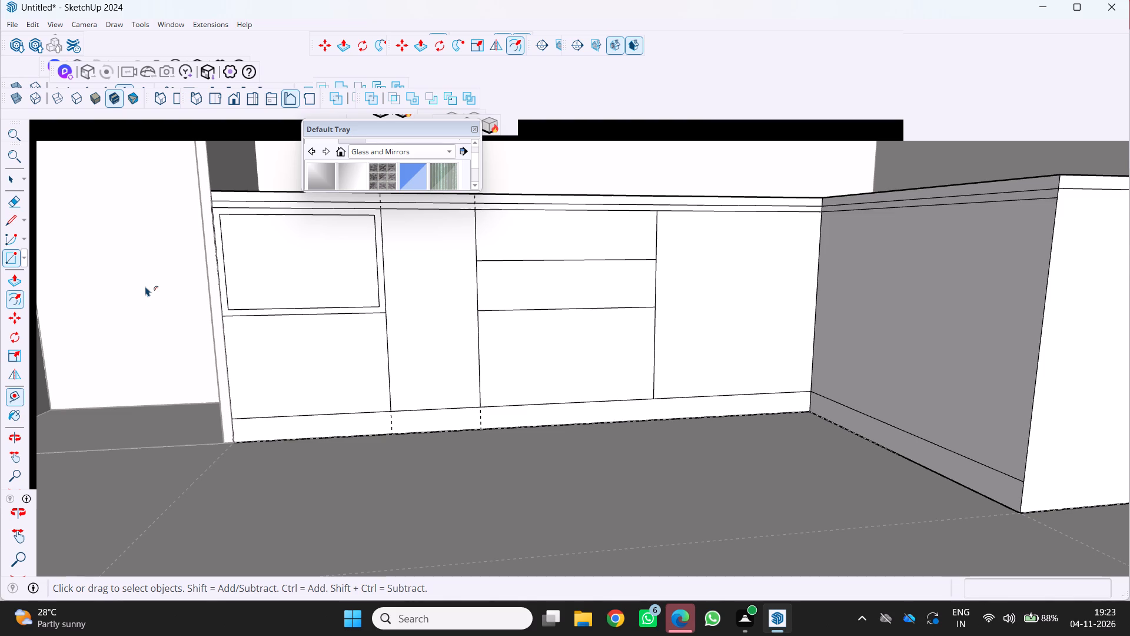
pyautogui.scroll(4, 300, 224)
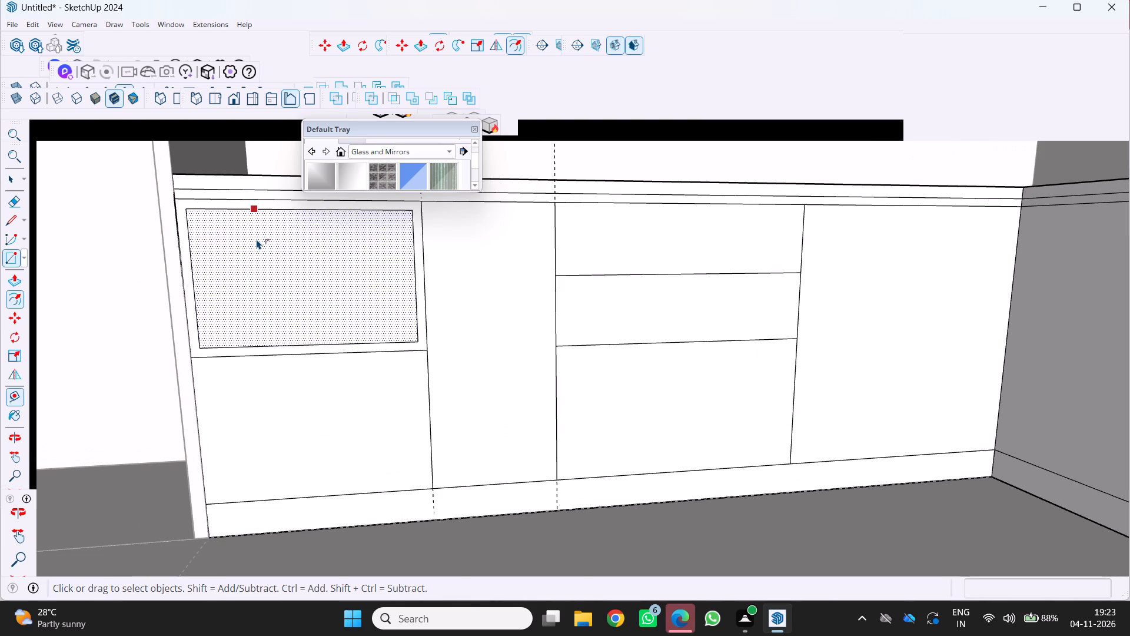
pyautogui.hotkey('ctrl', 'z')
# Offset the outline of the upper drawer front beside the tall unit inward to form a very narrow border.
pyautogui.click(209, 203)
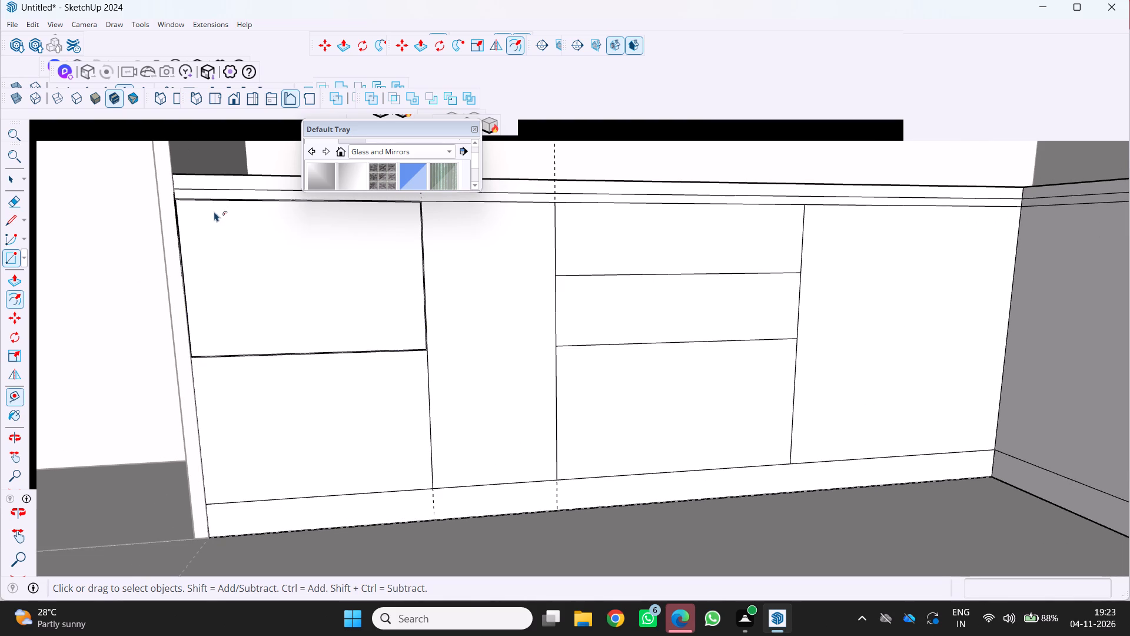
pyautogui.scroll(11, 200, 216)
pyautogui.scroll(-3, 171, 195)
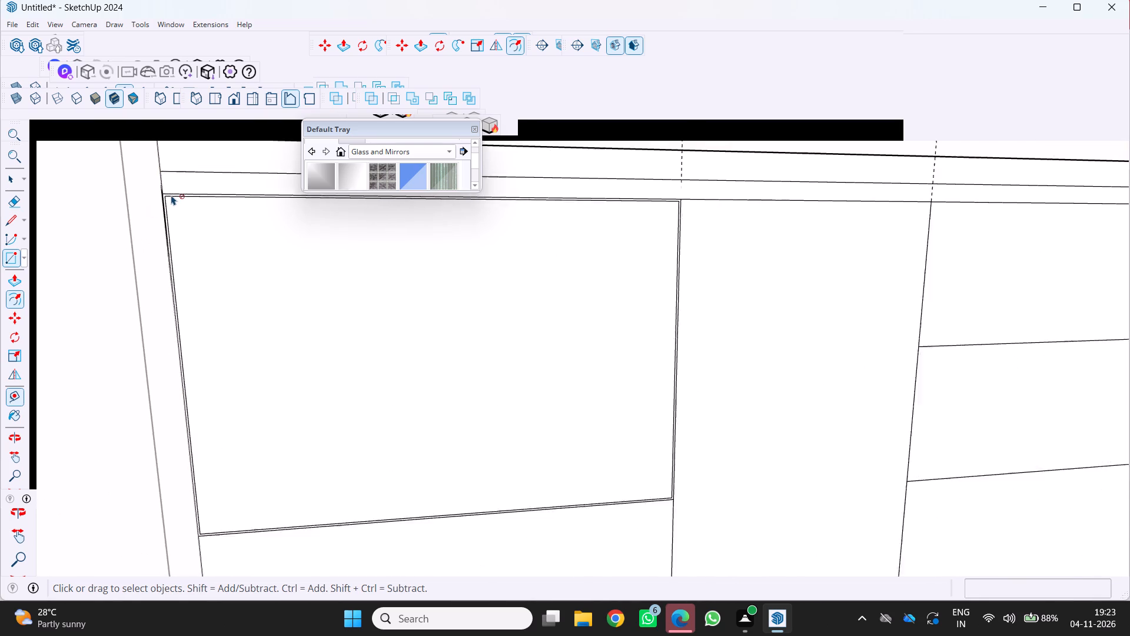
# Offset the outline of the lower drawer front beside the tall unit inward to form a very narrow border.
pyautogui.scroll(-8, 171, 195)
pyautogui.moveTo(265, 299); pyautogui.dragTo(174, 294, button='middle')
pyautogui.moveTo(173, 294); pyautogui.dragTo(166, 294, button='middle')
pyautogui.middleClick(166, 294)
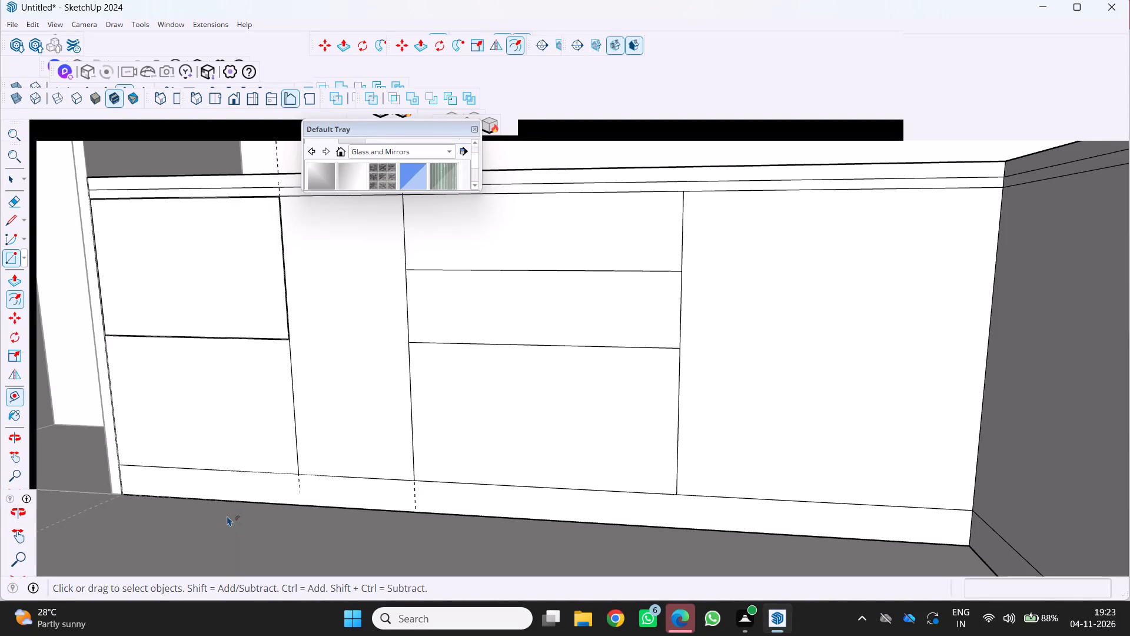
pyautogui.scroll(4, 213, 485)
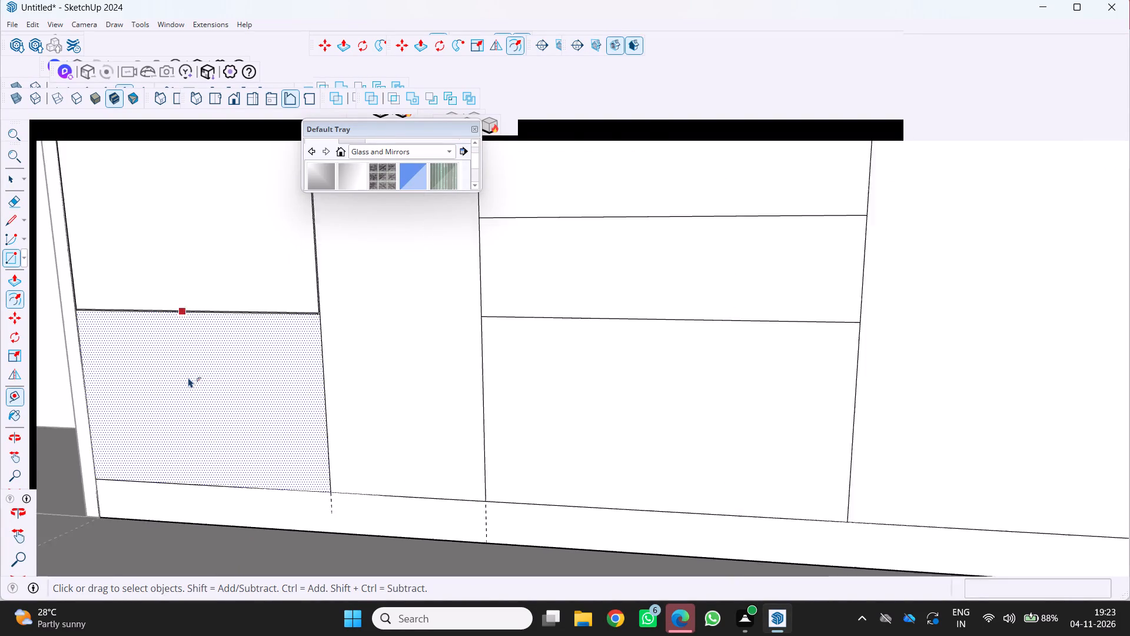
pyautogui.scroll(20, 188, 377)
pyautogui.scroll(-6, 304, 271)
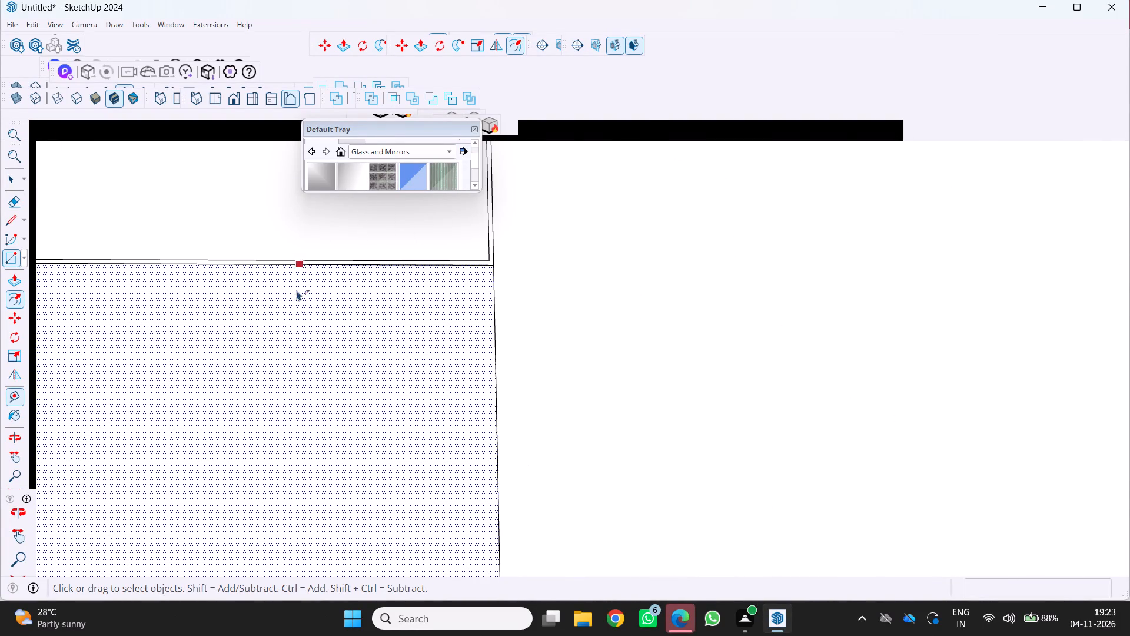
pyautogui.scroll(-4, 535, 434)
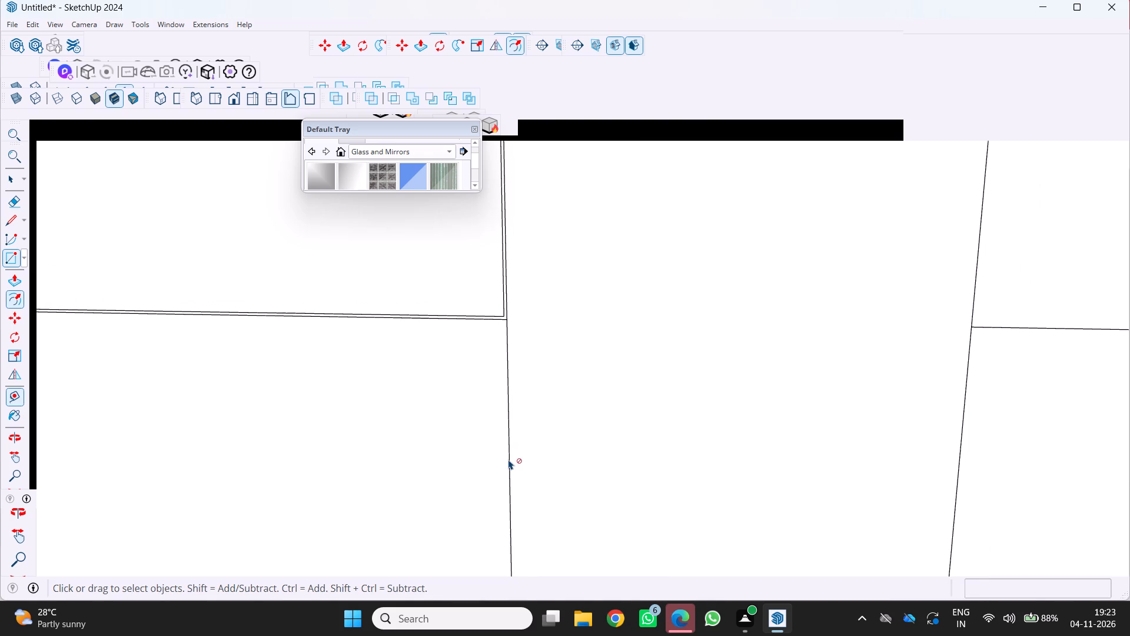
pyautogui.click(508, 459)
pyautogui.click(482, 461)
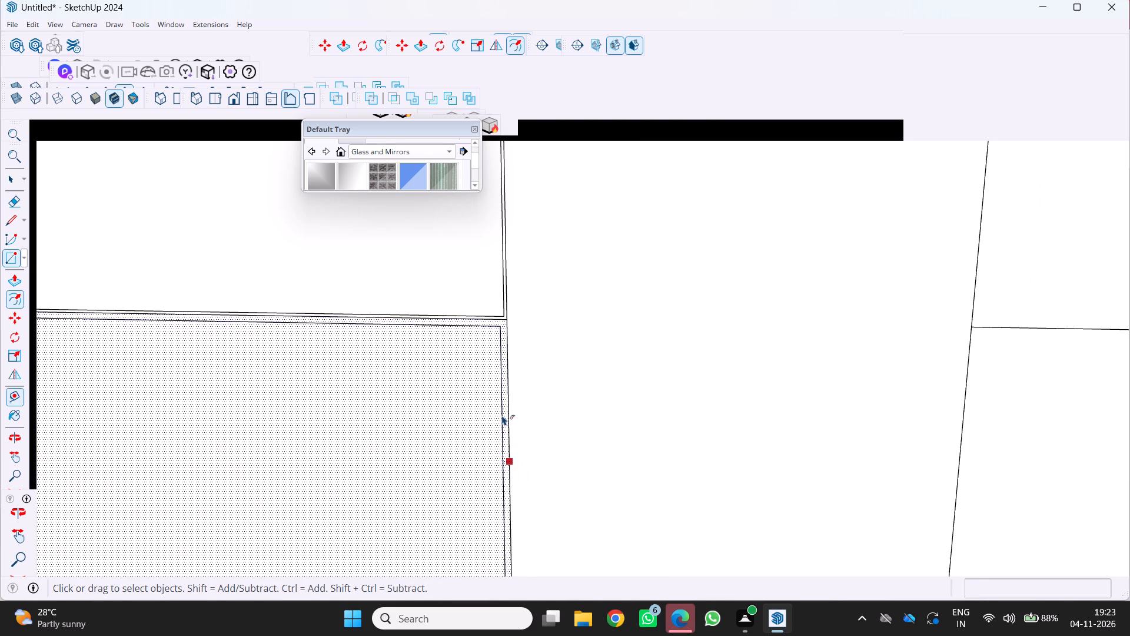
pyautogui.scroll(3, 502, 415)
pyautogui.click(506, 406)
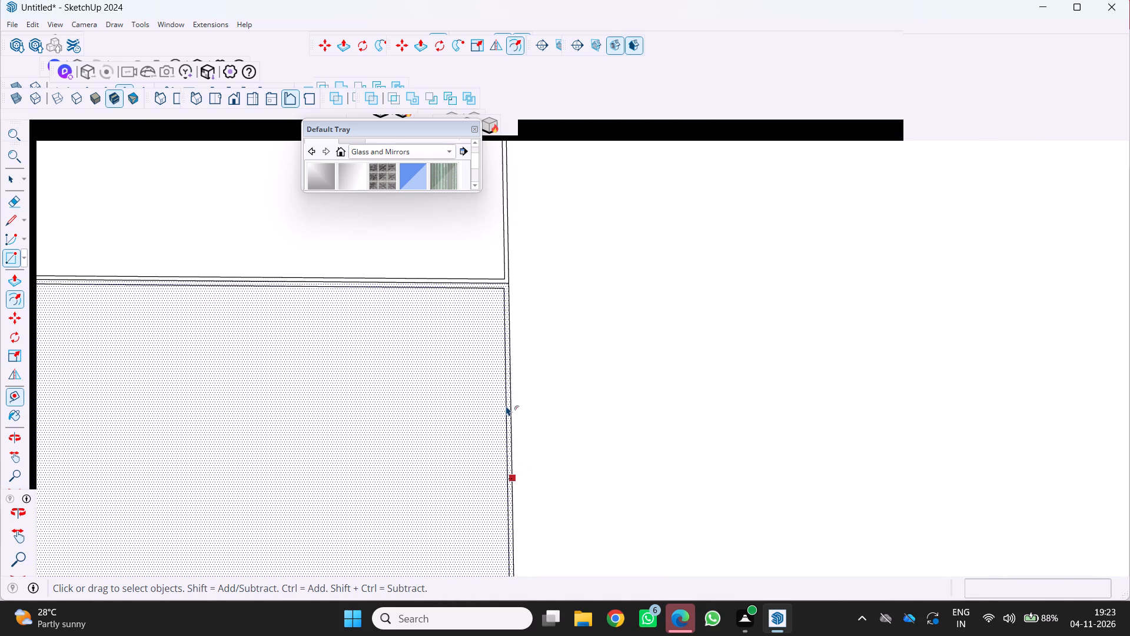
# Offset the outline of the narrow full-height door front beside the two drawers inward to form a very narrow border.
pyautogui.scroll(-13, 506, 406)
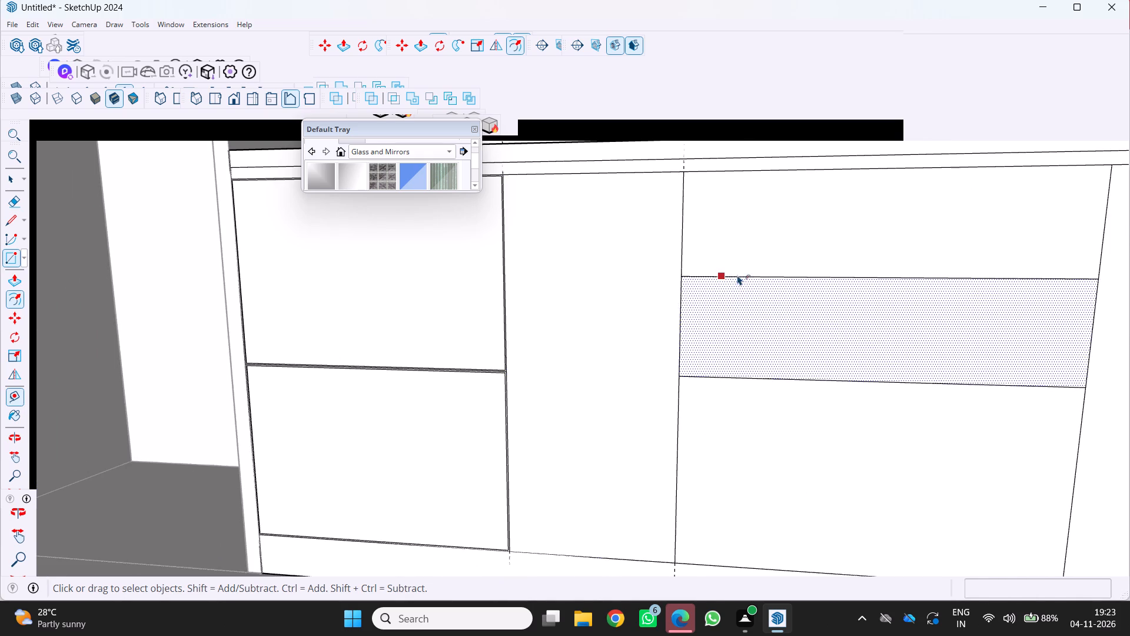
pyautogui.scroll(1, 667, 286)
pyautogui.click(511, 354)
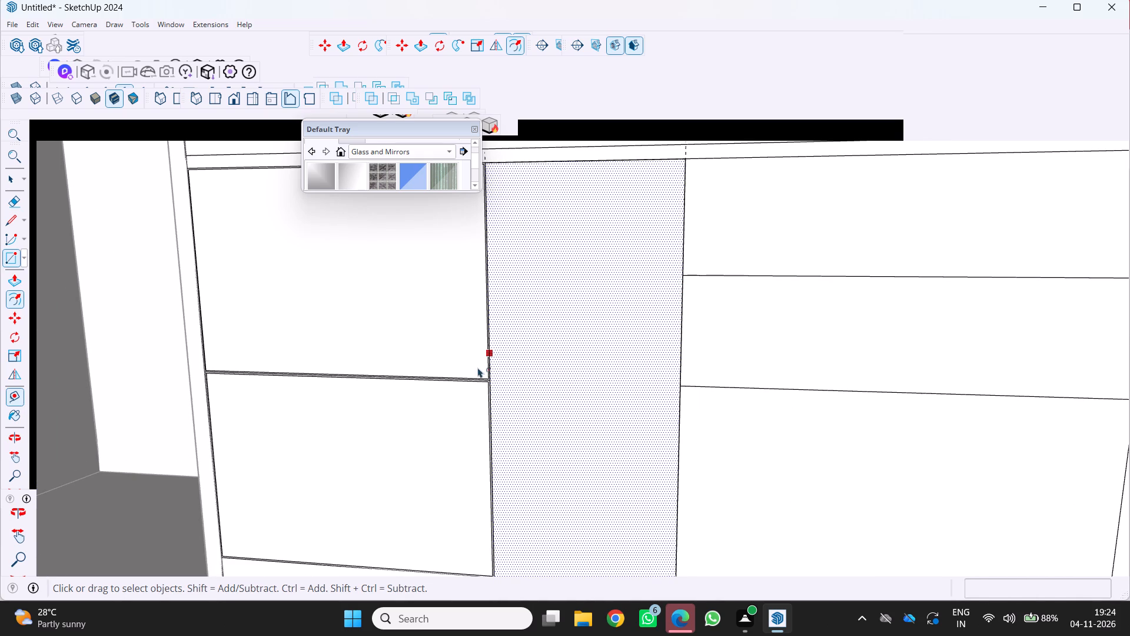
pyautogui.scroll(6, 478, 367)
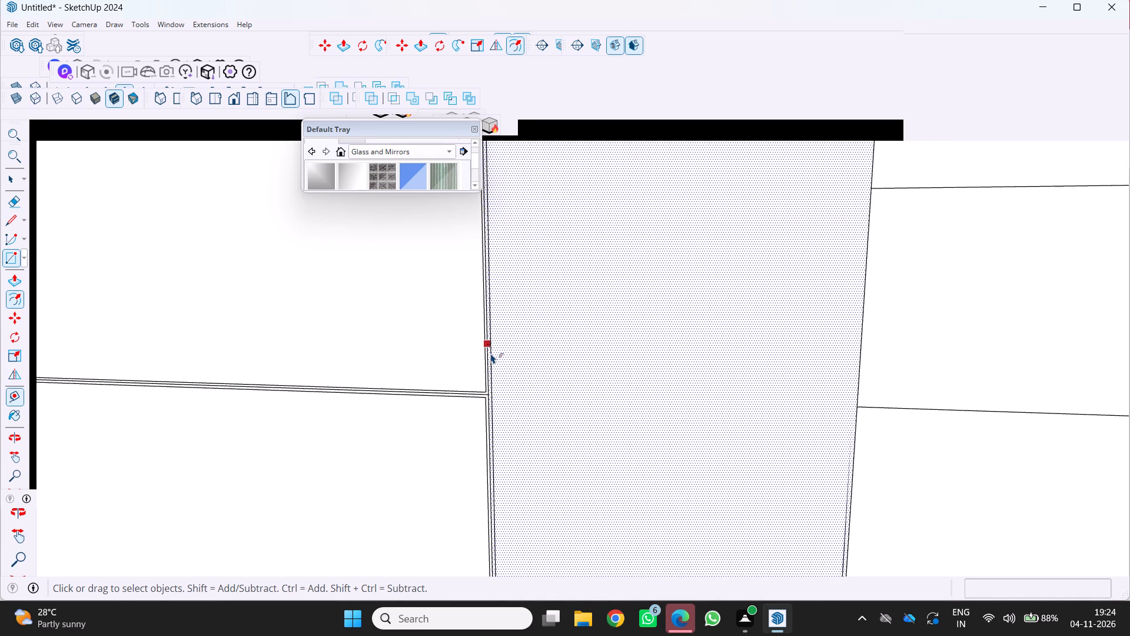
pyautogui.scroll(3, 491, 353)
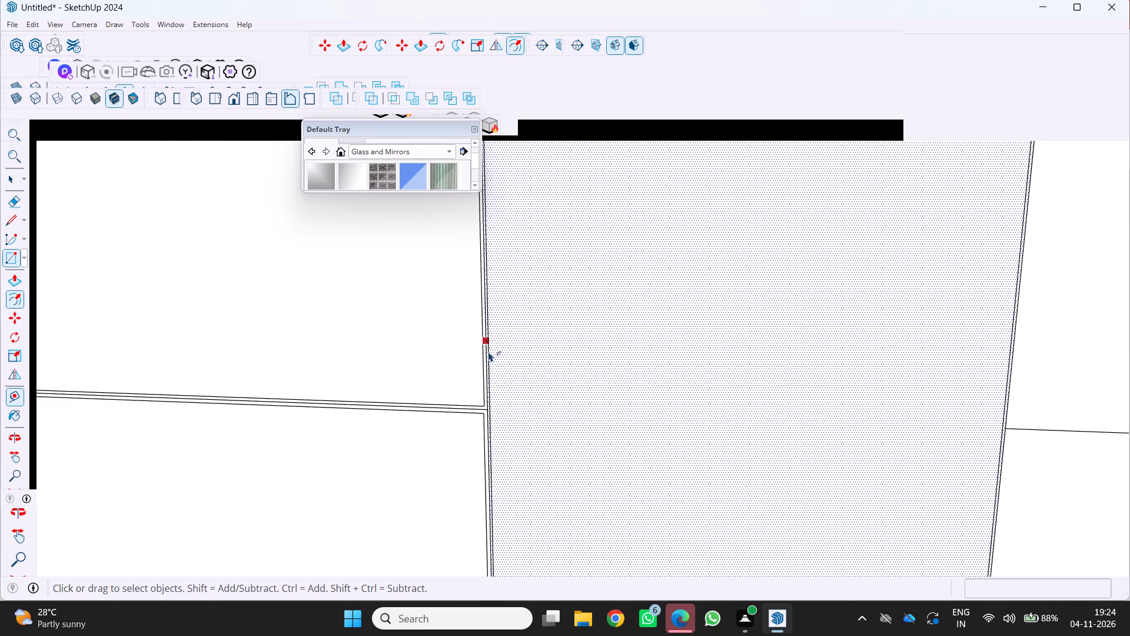
pyautogui.click(490, 353)
# Offset the outline of the top drawer front in the three-drawer stack inward to form a narrow border.
pyautogui.scroll(-12, 489, 358)
pyautogui.scroll(-6, 634, 337)
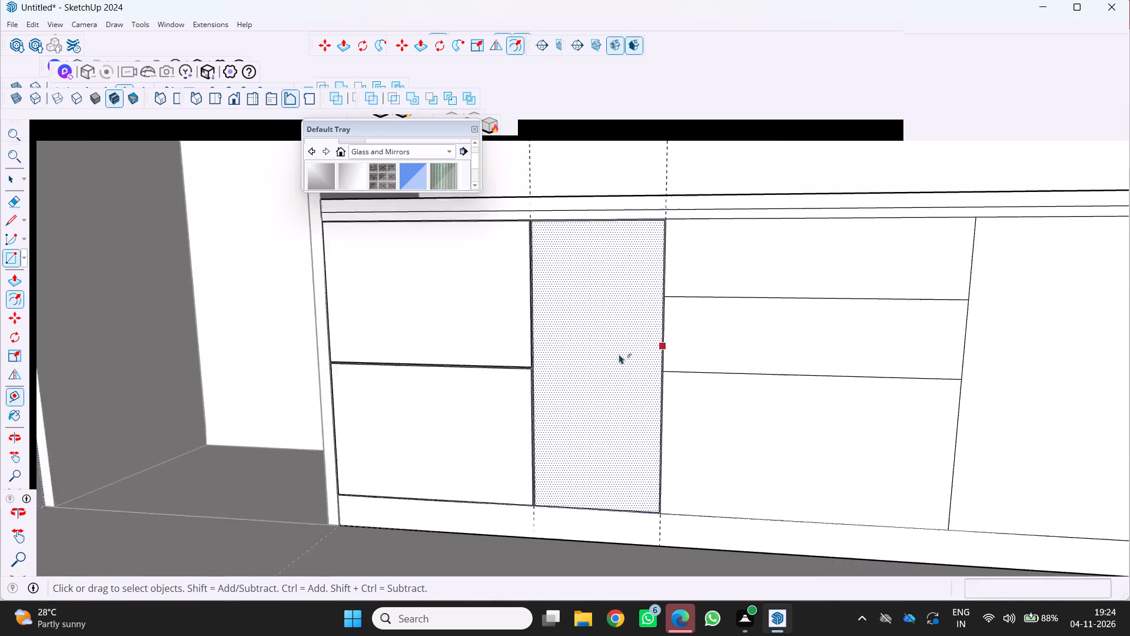
pyautogui.scroll(4, 689, 301)
pyautogui.click(662, 282)
pyautogui.scroll(4, 650, 284)
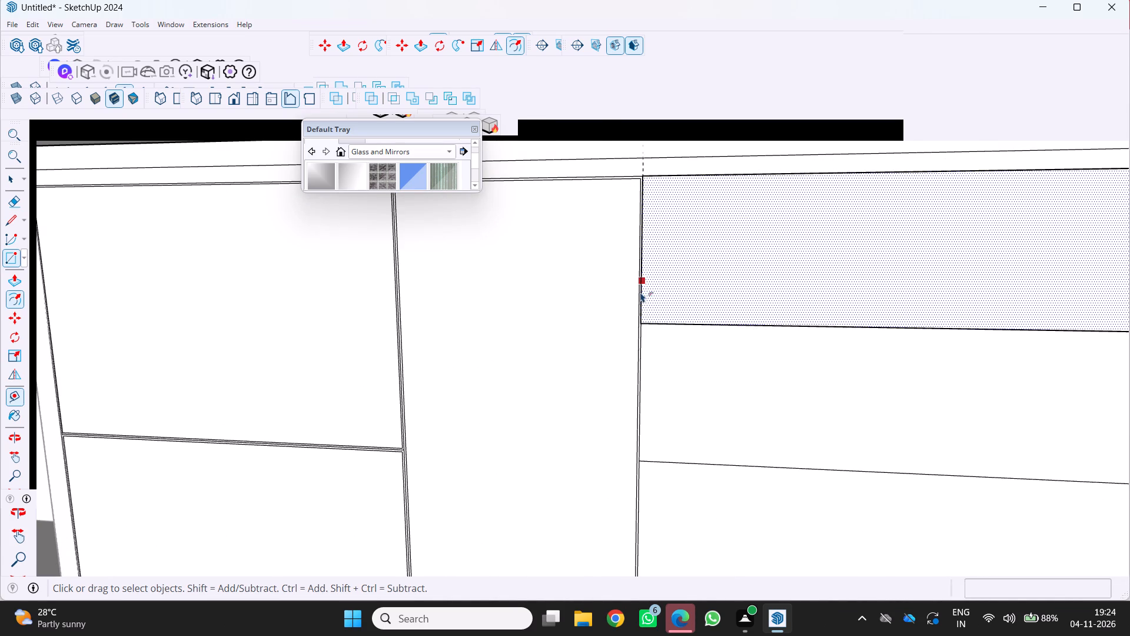
pyautogui.click(646, 293)
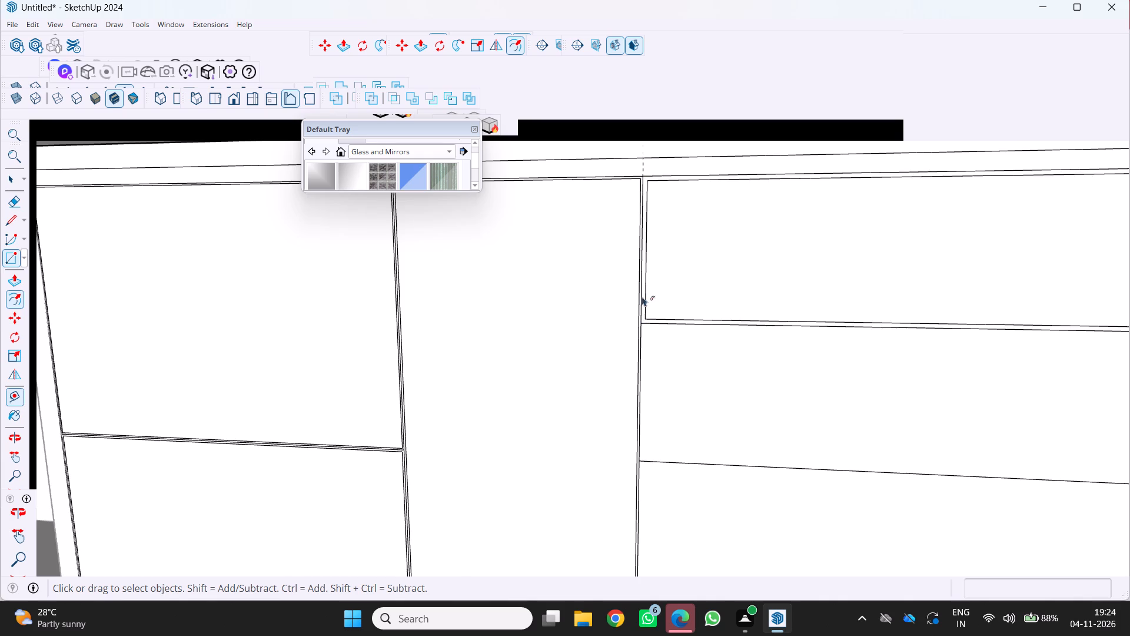
# Offset the outline of the middle drawer front in the three-drawer stack inward to form a narrow border.
pyautogui.scroll(-10, 640, 297)
pyautogui.scroll(2, 699, 349)
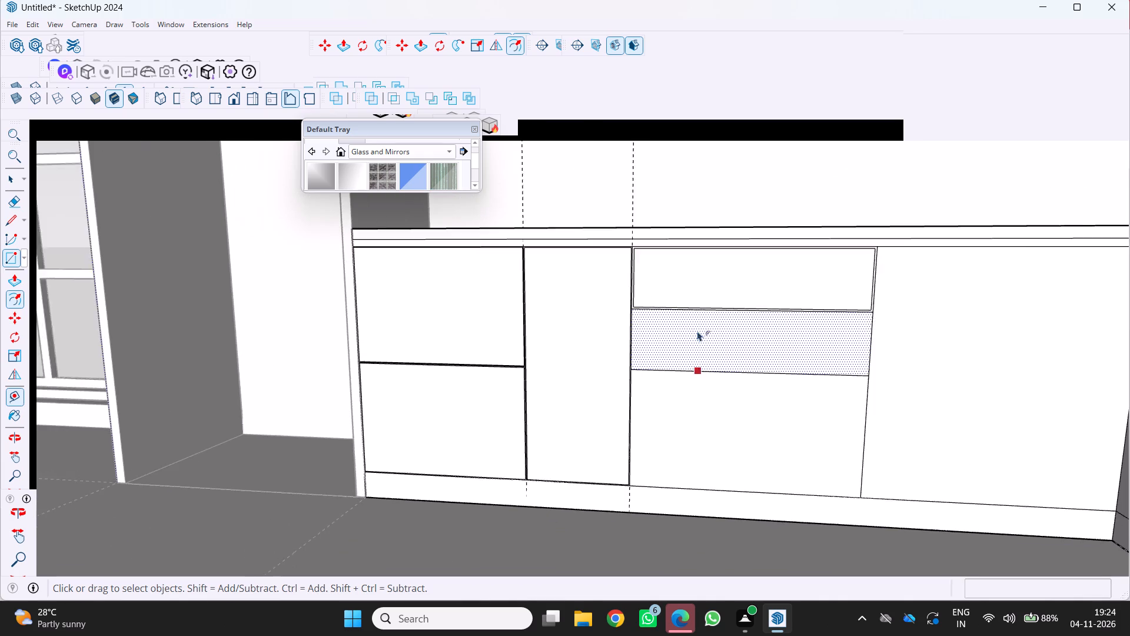
pyautogui.scroll(1, 697, 331)
pyautogui.scroll(3, 625, 344)
pyautogui.click(624, 338)
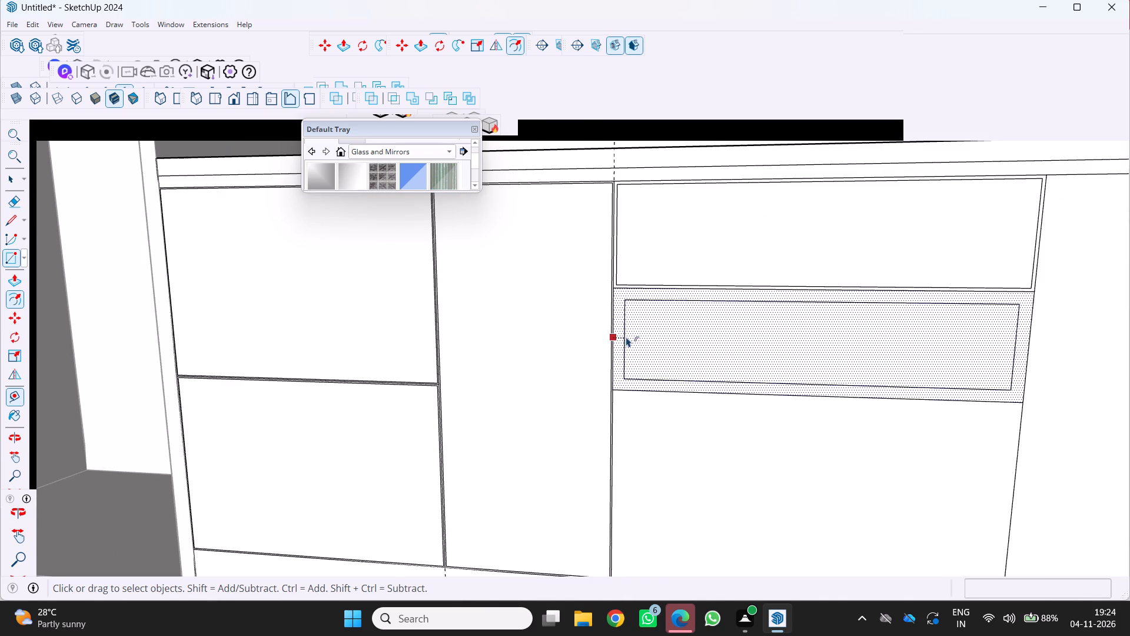
pyautogui.scroll(2, 626, 334)
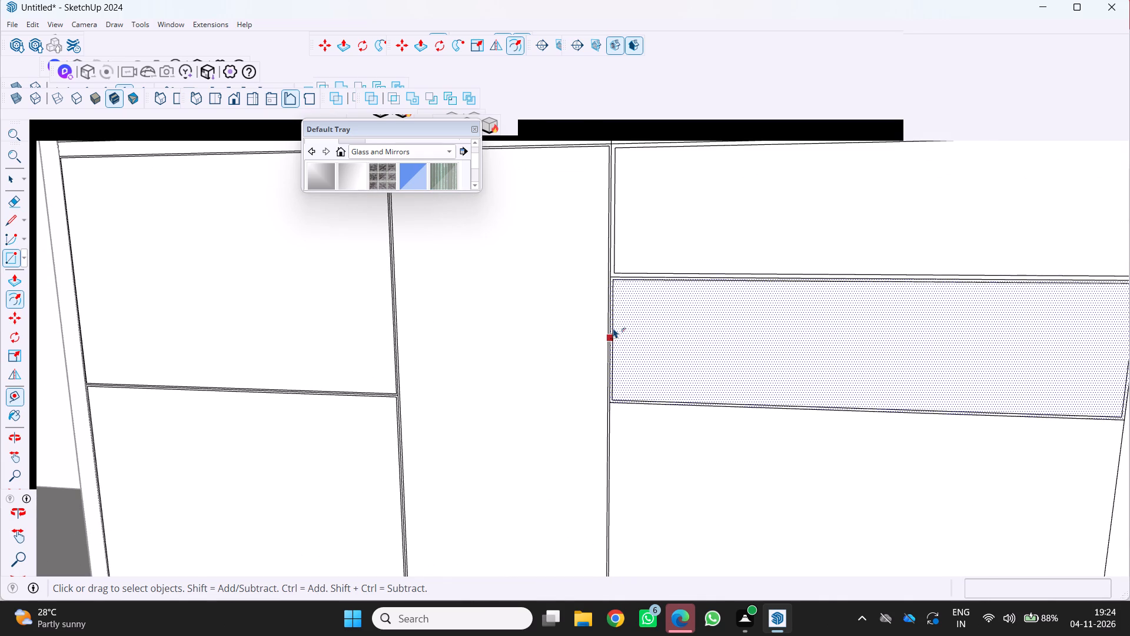
pyautogui.click(613, 328)
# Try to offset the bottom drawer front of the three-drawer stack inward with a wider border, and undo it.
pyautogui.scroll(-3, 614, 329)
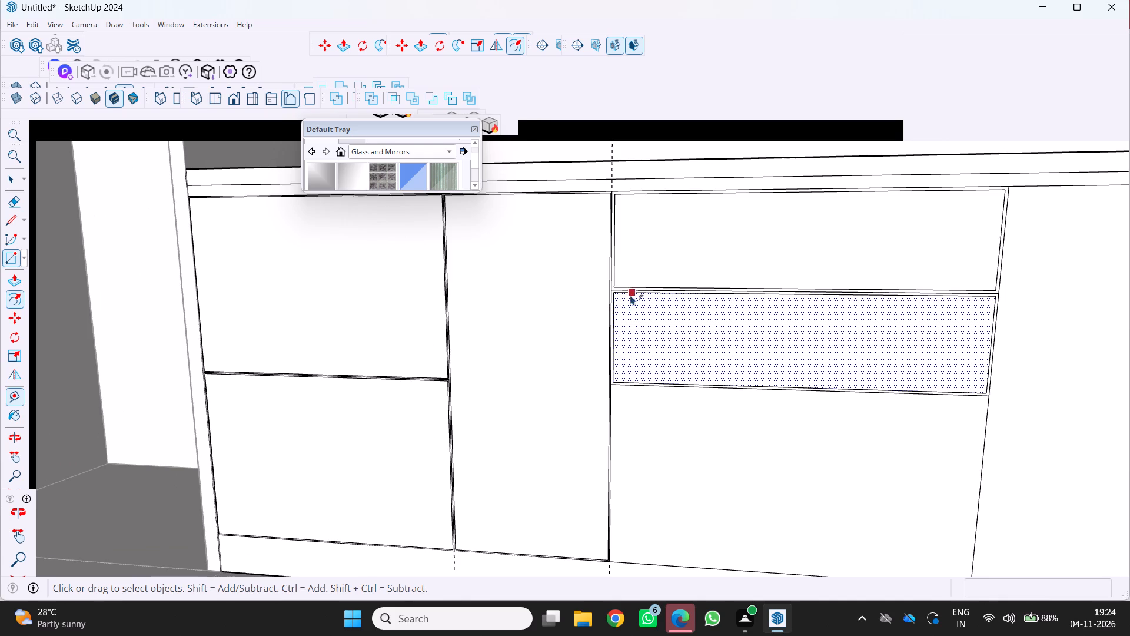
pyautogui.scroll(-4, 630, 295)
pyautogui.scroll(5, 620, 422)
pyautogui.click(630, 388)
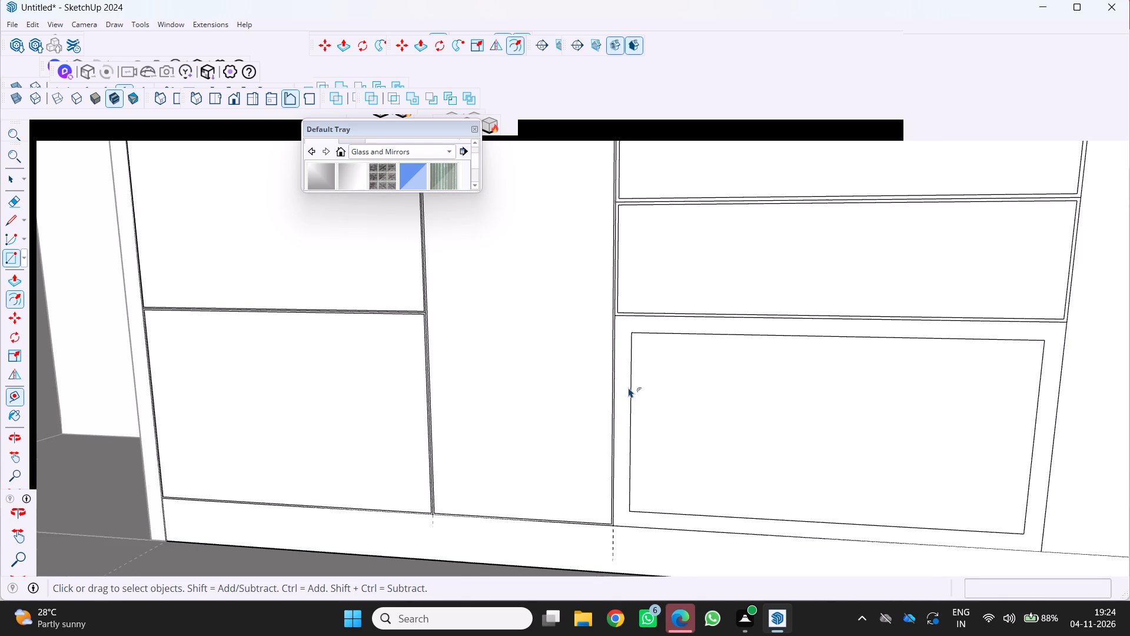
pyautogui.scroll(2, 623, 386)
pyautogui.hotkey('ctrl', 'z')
# Offset the outline of the bottom drawer front in the three-drawer stack inward to form a very narrow border.
pyautogui.click(624, 386)
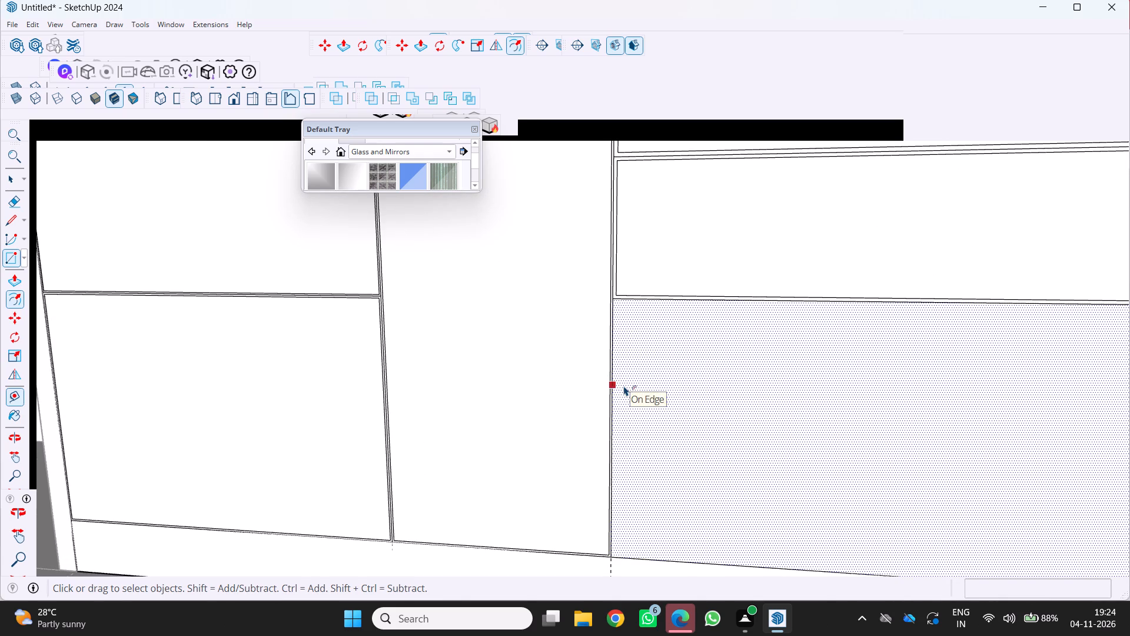
pyautogui.scroll(2, 615, 385)
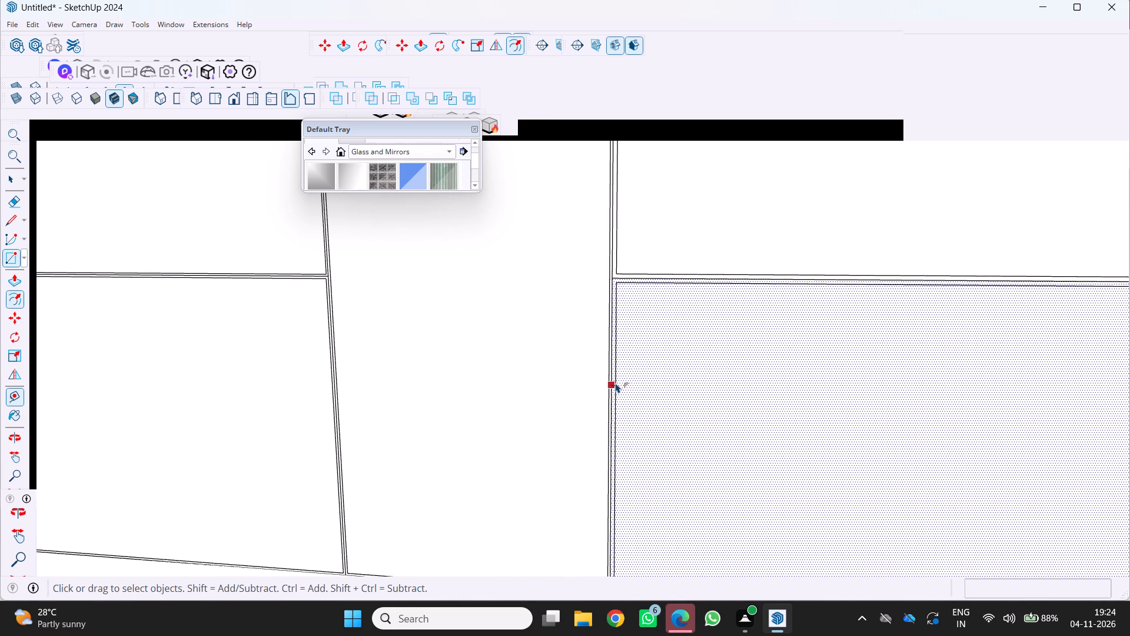
pyautogui.click(616, 383)
# Erase the original divider lines between the two drawer fronts beside the tall unit and along the neighbouring door, keeping the offset outlines.
pyautogui.scroll(-11, 611, 395)
pyautogui.scroll(6, 375, 310)
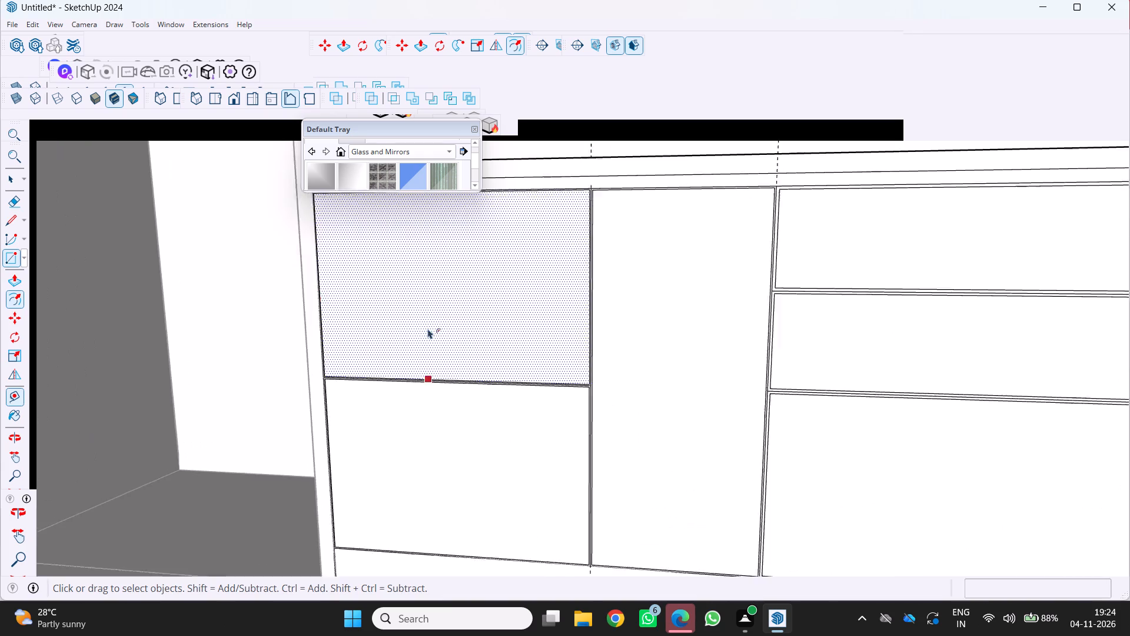
pyautogui.scroll(10, 428, 329)
pyautogui.press('e')
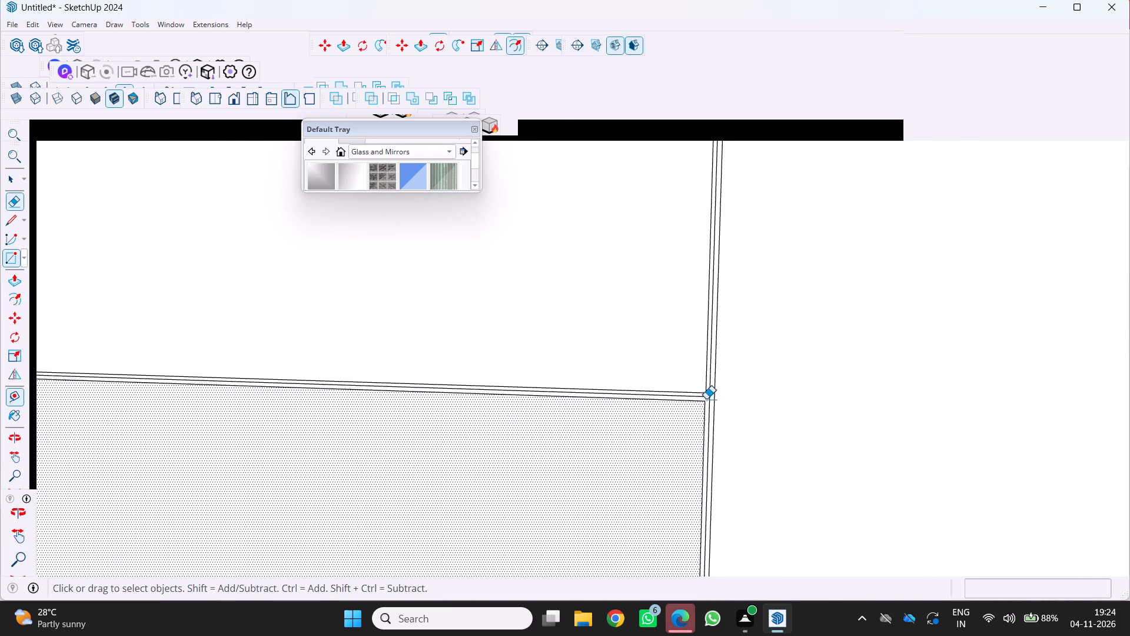
pyautogui.scroll(4, 709, 399)
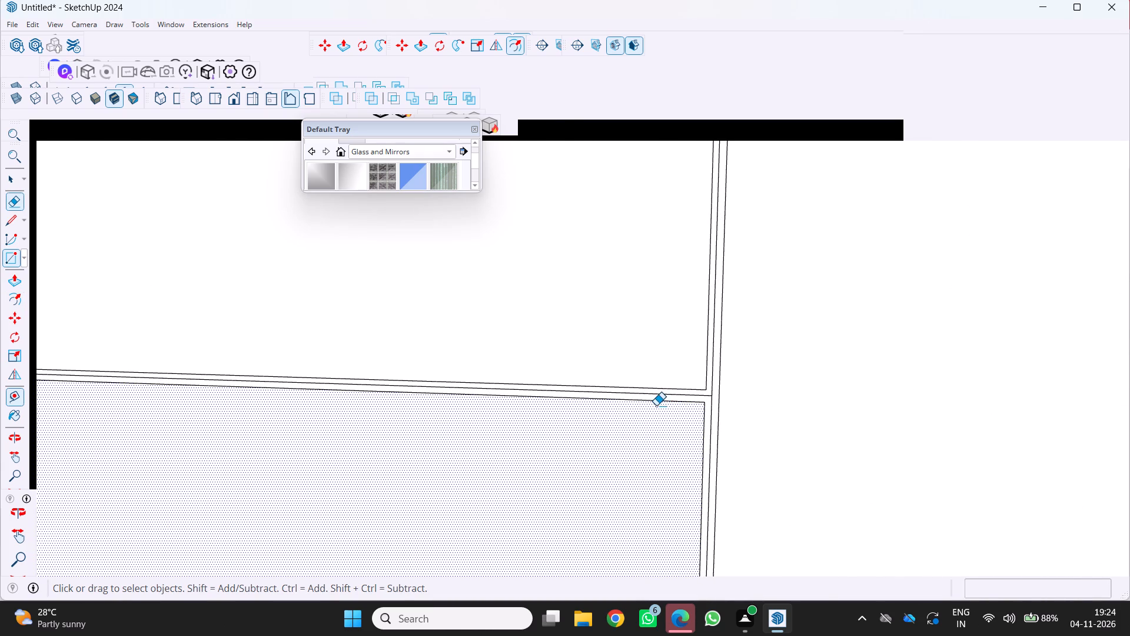
pyautogui.scroll(3, 716, 399)
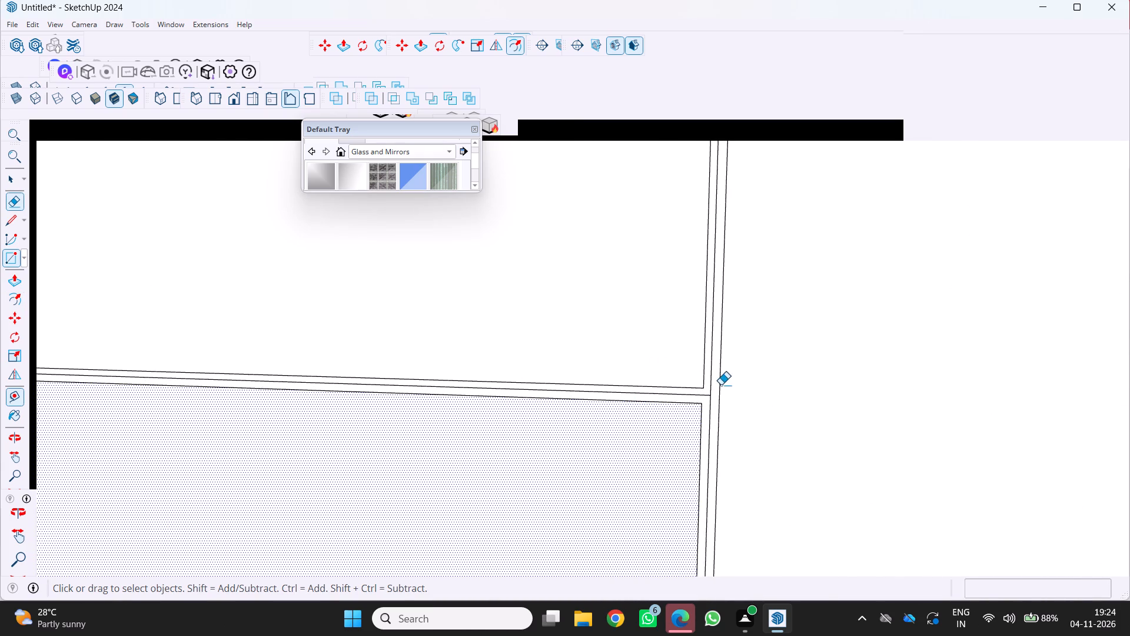
pyautogui.scroll(2, 721, 385)
pyautogui.click(706, 402)
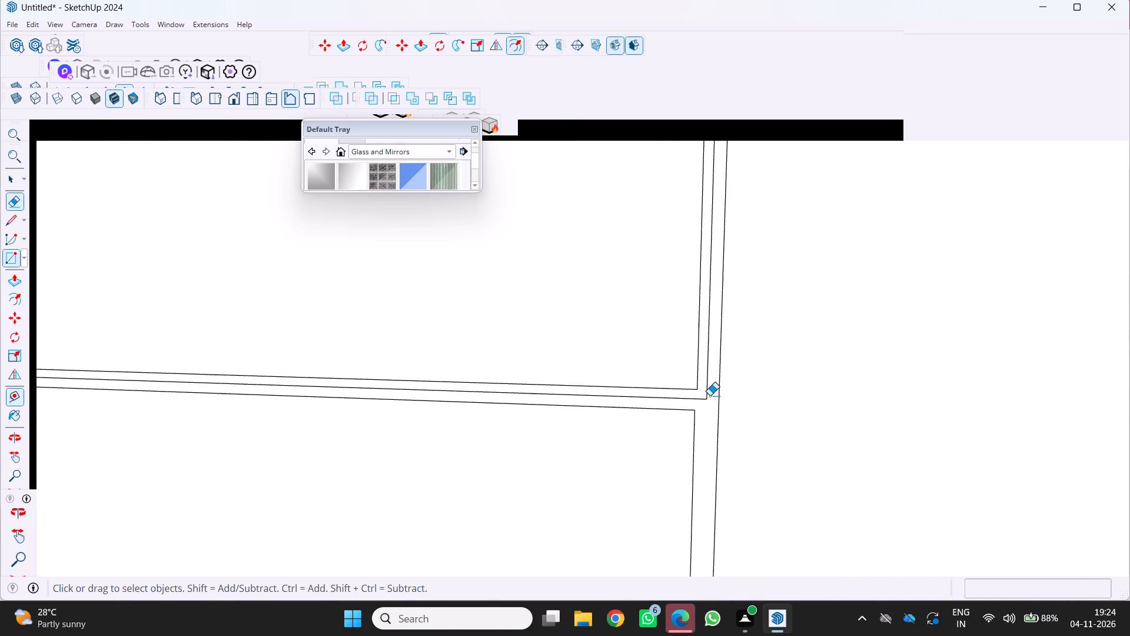
pyautogui.click(708, 395)
pyautogui.click(699, 400)
# Erase the original divider between the middle and bottom drawers of the three-drawer stack and the adjoining vertical lines beside the narrow door.
pyautogui.scroll(-12, 703, 395)
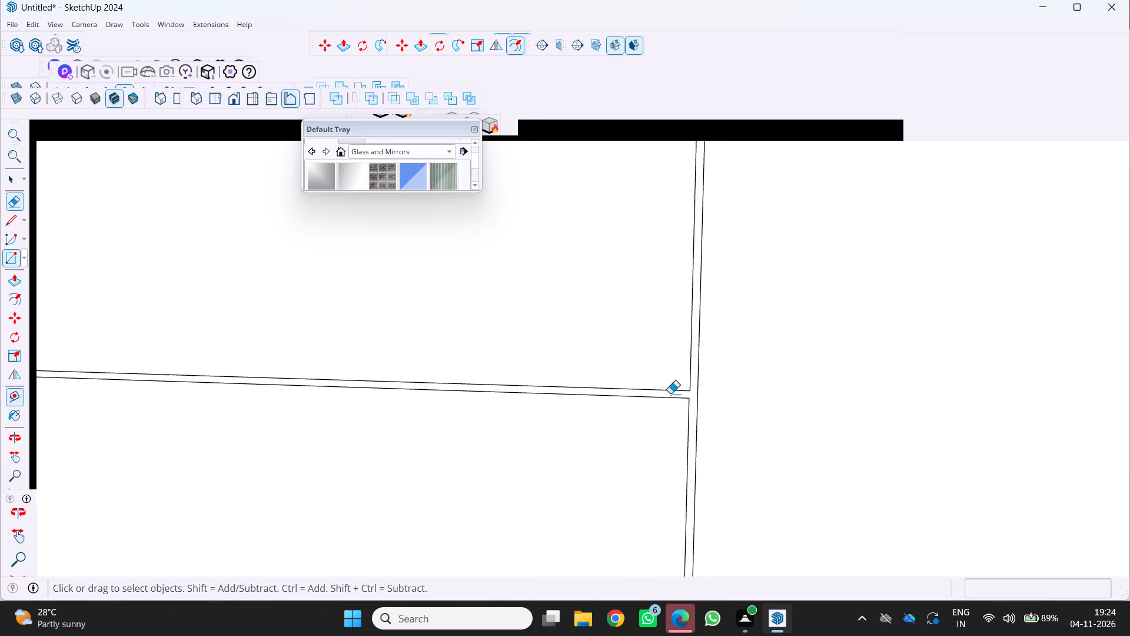
pyautogui.scroll(-12, 670, 393)
pyautogui.scroll(4, 135, 323)
pyautogui.scroll(3, 531, 421)
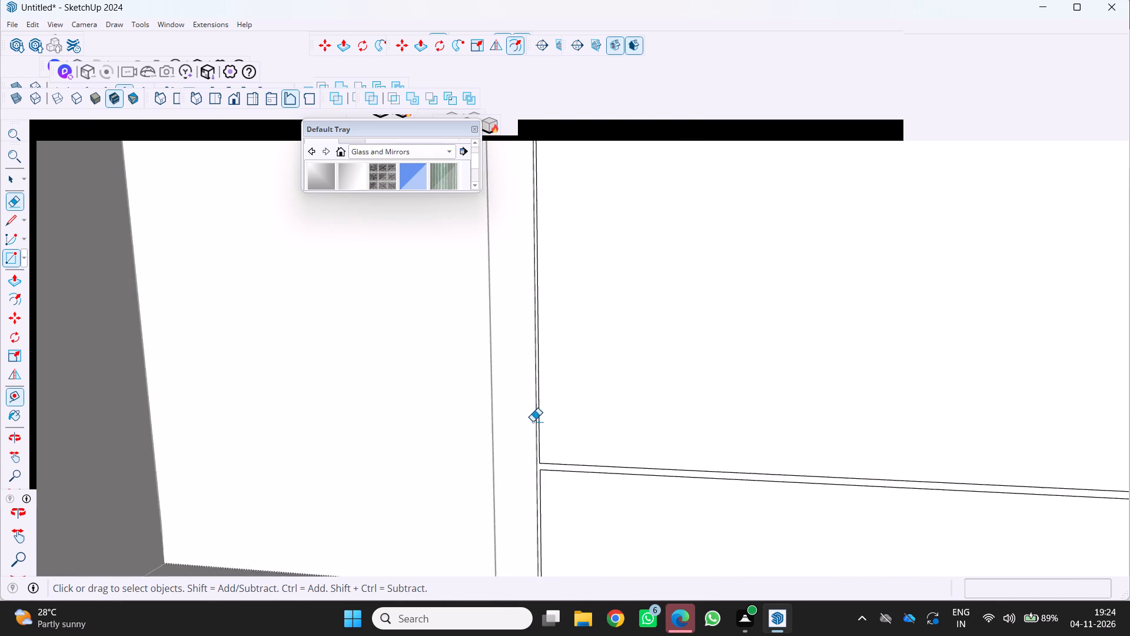
pyautogui.scroll(6, 533, 421)
pyautogui.scroll(-20, 544, 442)
pyautogui.scroll(-7, 544, 442)
pyautogui.scroll(11, 687, 442)
pyautogui.scroll(-5, 668, 409)
pyautogui.scroll(15, 788, 445)
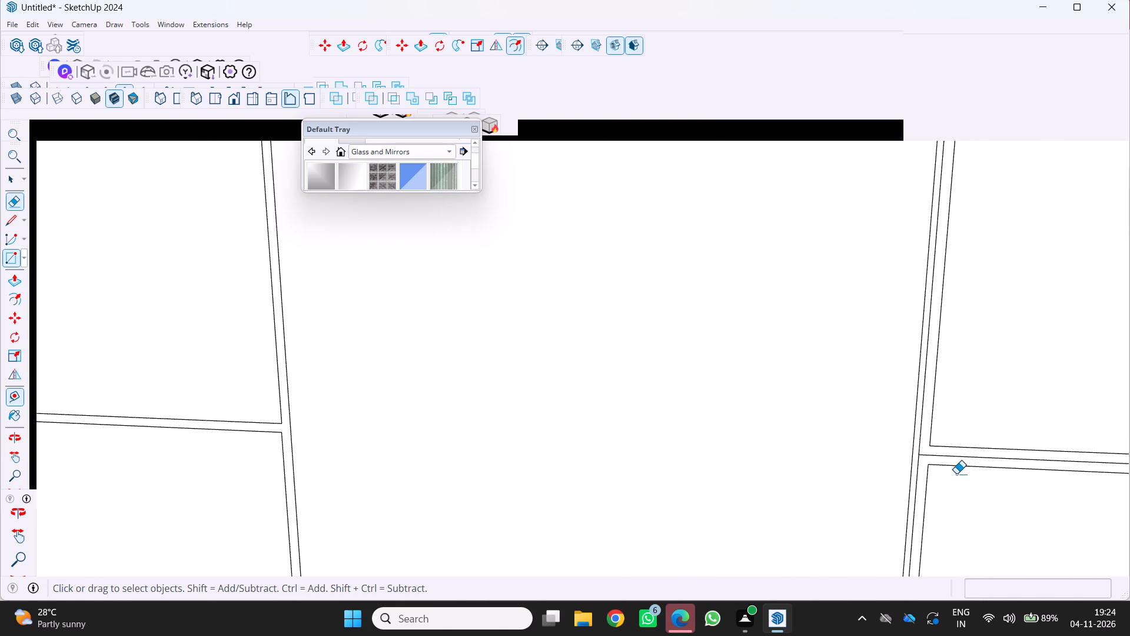
pyautogui.scroll(2, 956, 473)
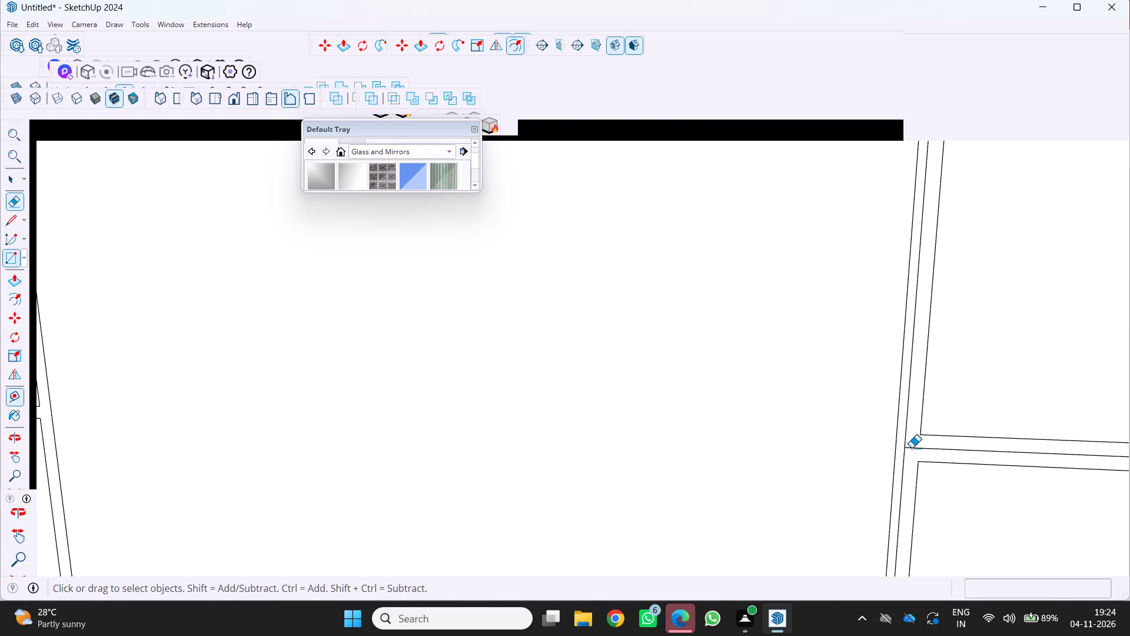
pyautogui.click(908, 448)
pyautogui.click(906, 445)
# Erase the original divider between the top and middle drawers of the stack and the remaining vertical line beside the narrow door.
pyautogui.scroll(-18, 900, 442)
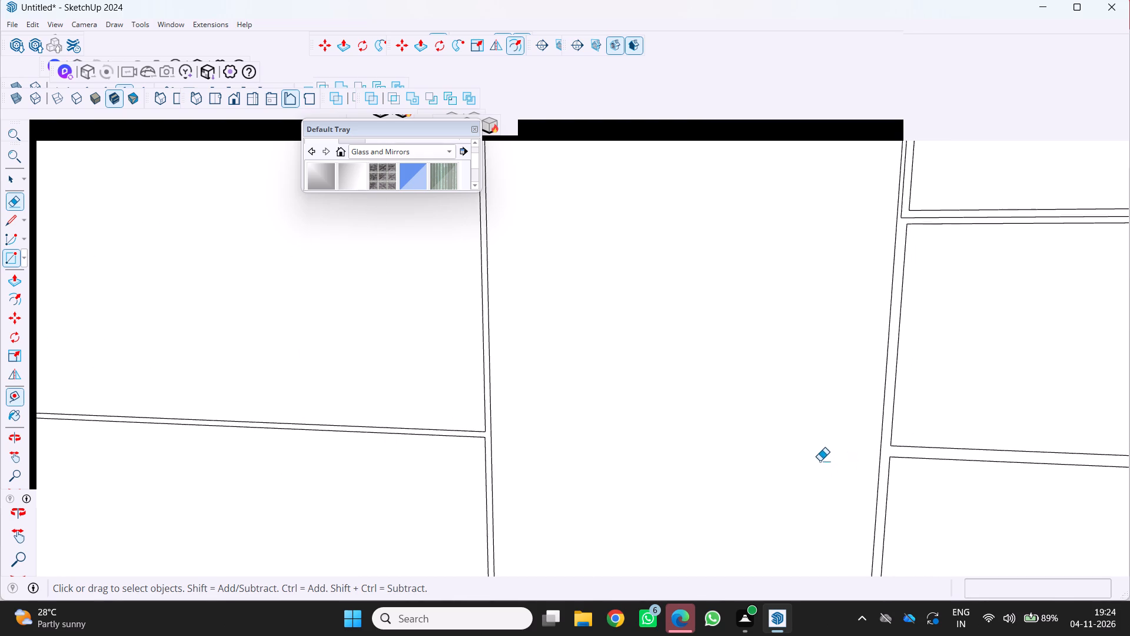
pyautogui.scroll(-9, 820, 461)
pyautogui.keyDown('shift'); pyautogui.moveTo(995, 379); pyautogui.dragTo(762, 444, button='middle'); pyautogui.keyUp('shift')
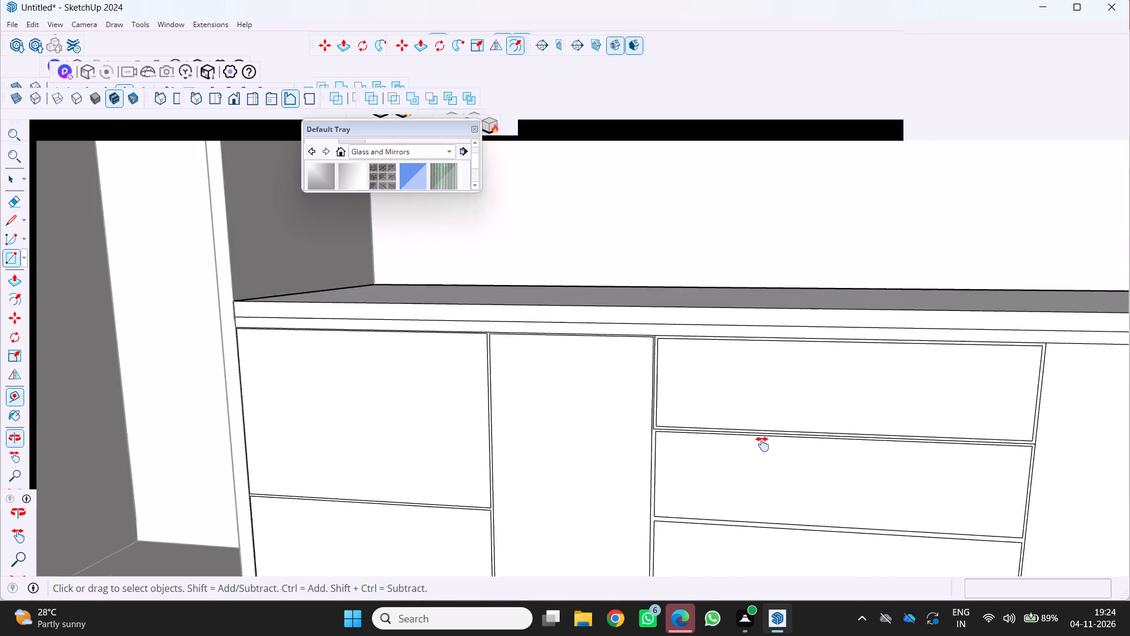
pyautogui.keyDown('shift'); pyautogui.moveTo(762, 444); pyautogui.dragTo(697, 425, button='middle'); pyautogui.keyUp('shift')
pyautogui.keyDown('shift'); pyautogui.middleClick(699, 425); pyautogui.keyUp('shift')
pyautogui.keyDown('shift'); pyautogui.scroll(12, 800, 423); pyautogui.keyUp('shift')
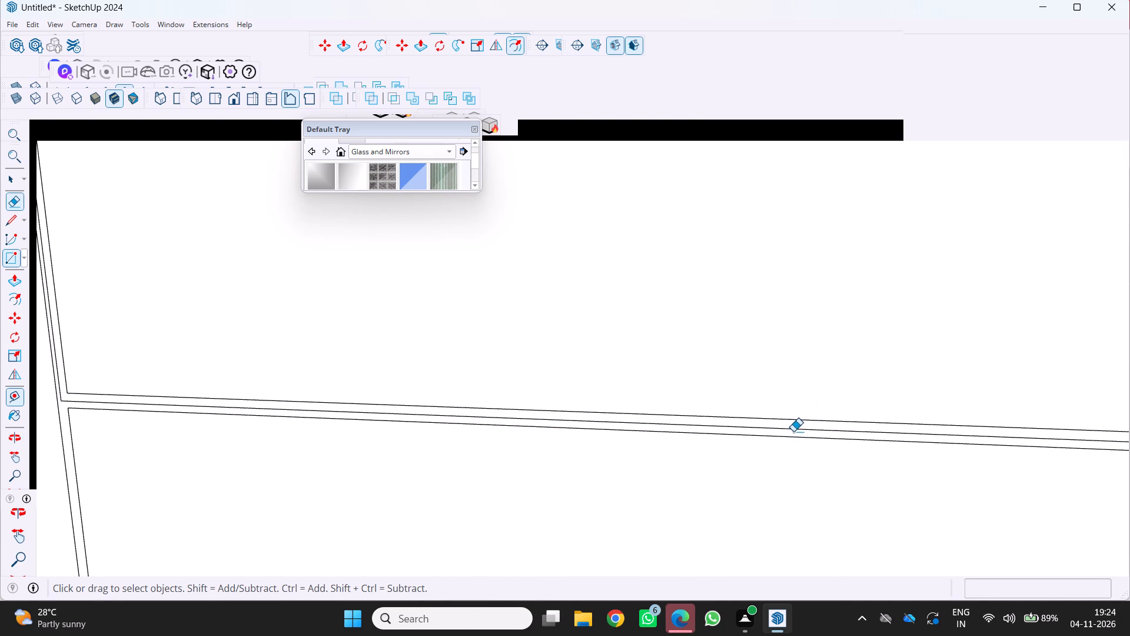
pyautogui.click(794, 430)
pyautogui.scroll(-12, 795, 426)
pyautogui.scroll(12, 334, 419)
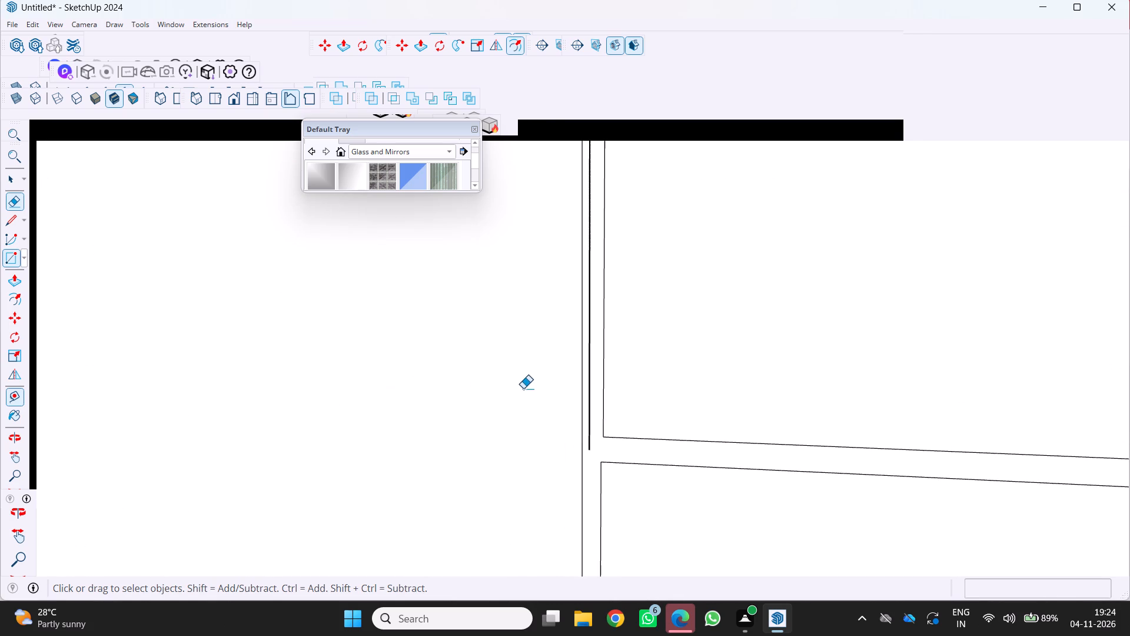
pyautogui.scroll(5, 523, 388)
pyautogui.click(624, 434)
pyautogui.scroll(-13, 620, 426)
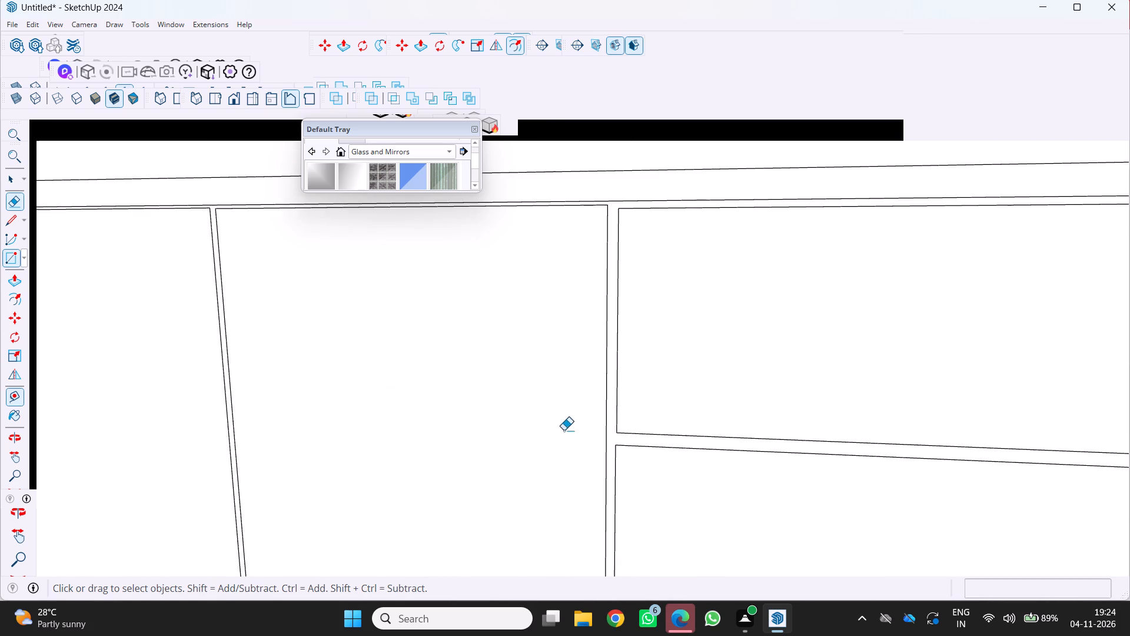
pyautogui.scroll(-20, 564, 430)
pyautogui.scroll(-1, 564, 430)
pyautogui.scroll(11, 757, 541)
pyautogui.scroll(-2, 765, 443)
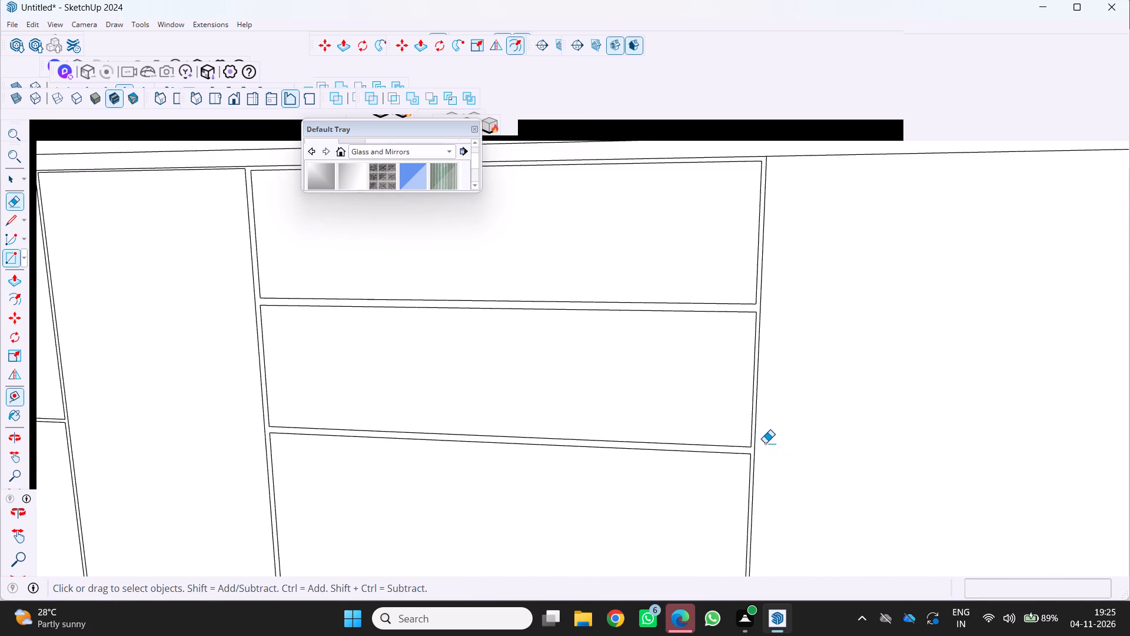
# Examine the outlined drawer and door fronts along the main cabinet run, close up and as a whole, for leftover divider lines.
pyautogui.scroll(-16, 765, 443)
pyautogui.scroll(17, 712, 513)
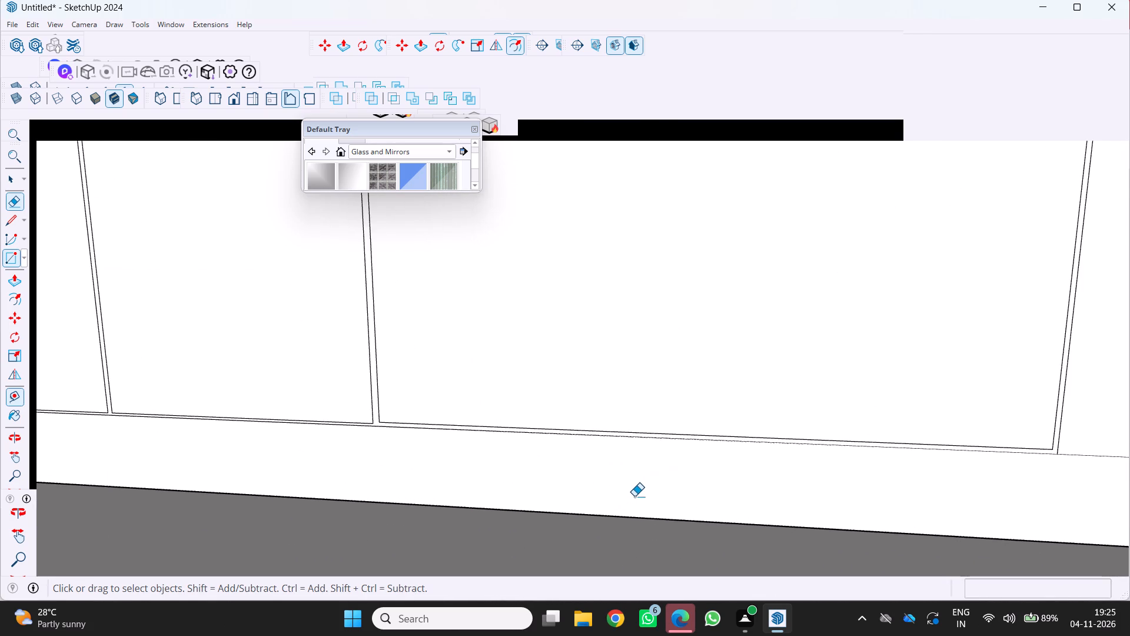
pyautogui.scroll(3, 634, 496)
pyautogui.scroll(-20, 630, 492)
pyautogui.scroll(-4, 630, 492)
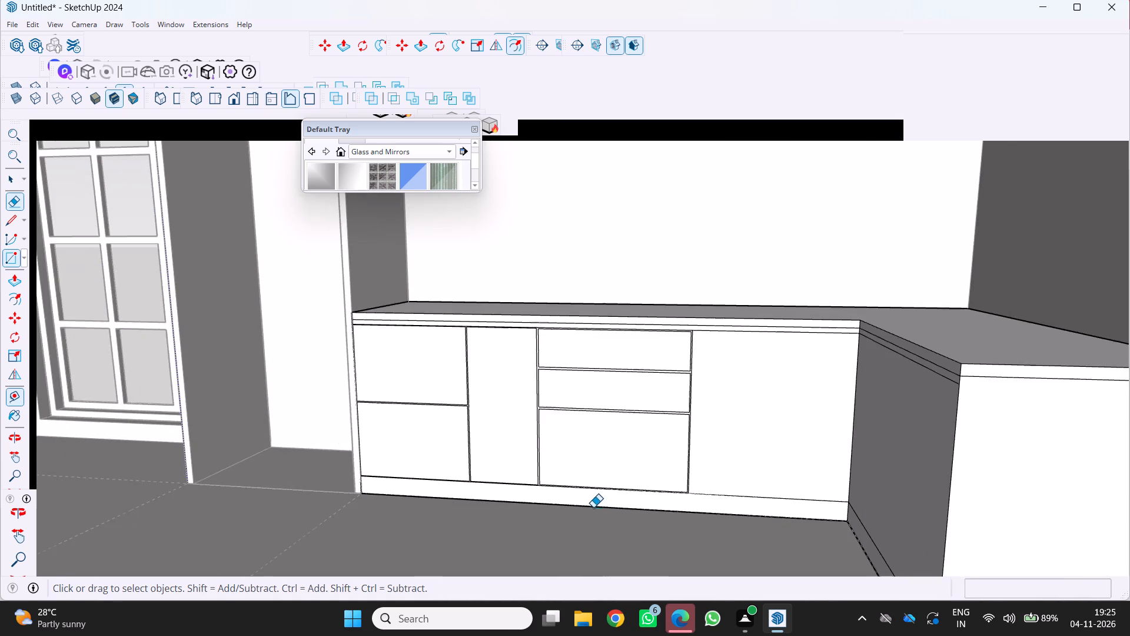
pyautogui.scroll(-4, 618, 522)
pyautogui.moveTo(619, 524); pyautogui.dragTo(651, 482, button='middle')
pyautogui.middleClick(651, 482)
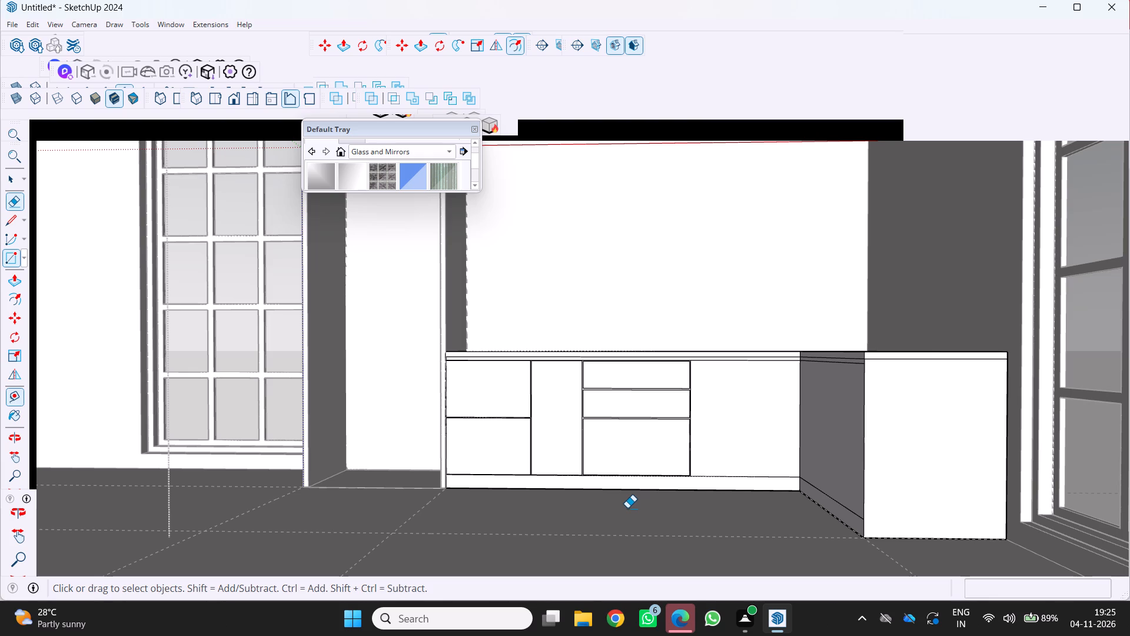
pyautogui.scroll(5, 630, 484)
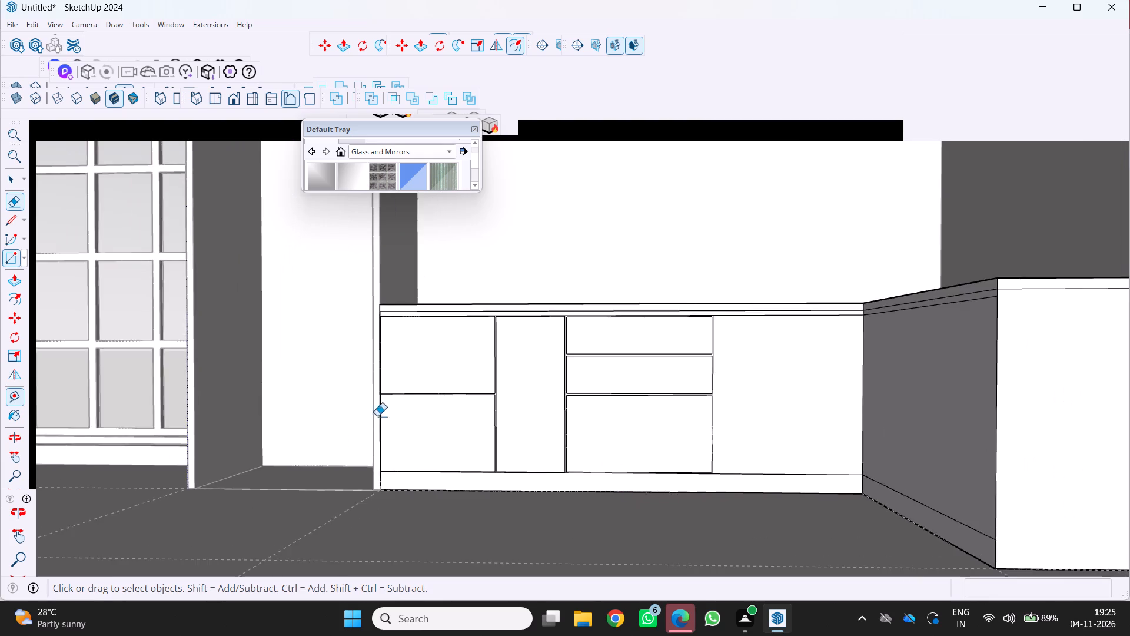
pyautogui.scroll(11, 377, 416)
pyautogui.scroll(4, 596, 355)
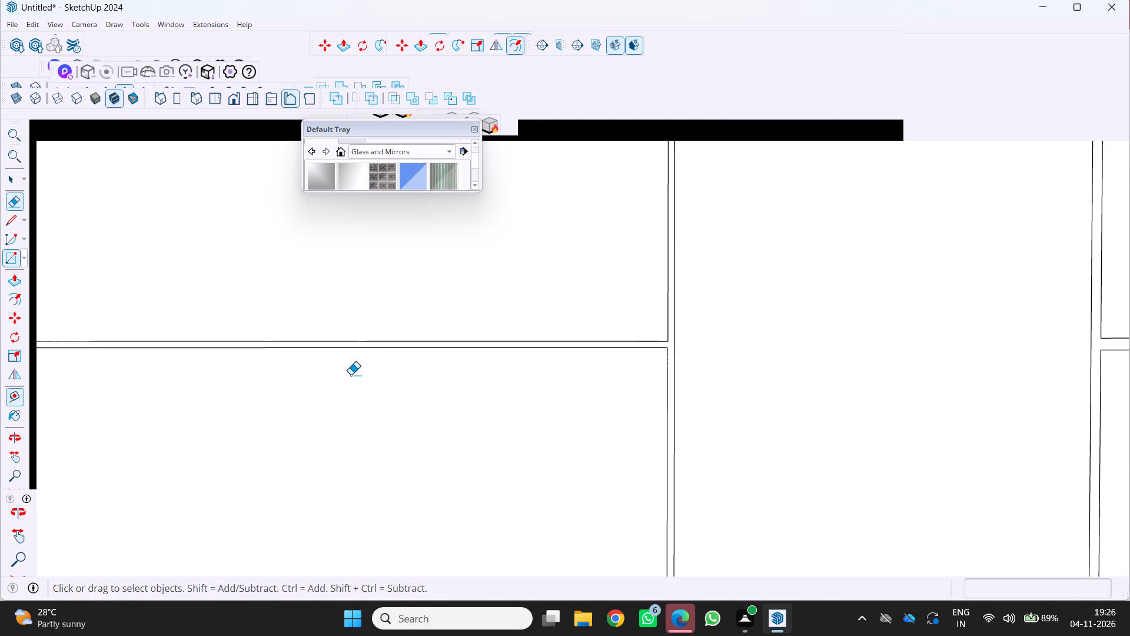
pyautogui.scroll(-5, 421, 344)
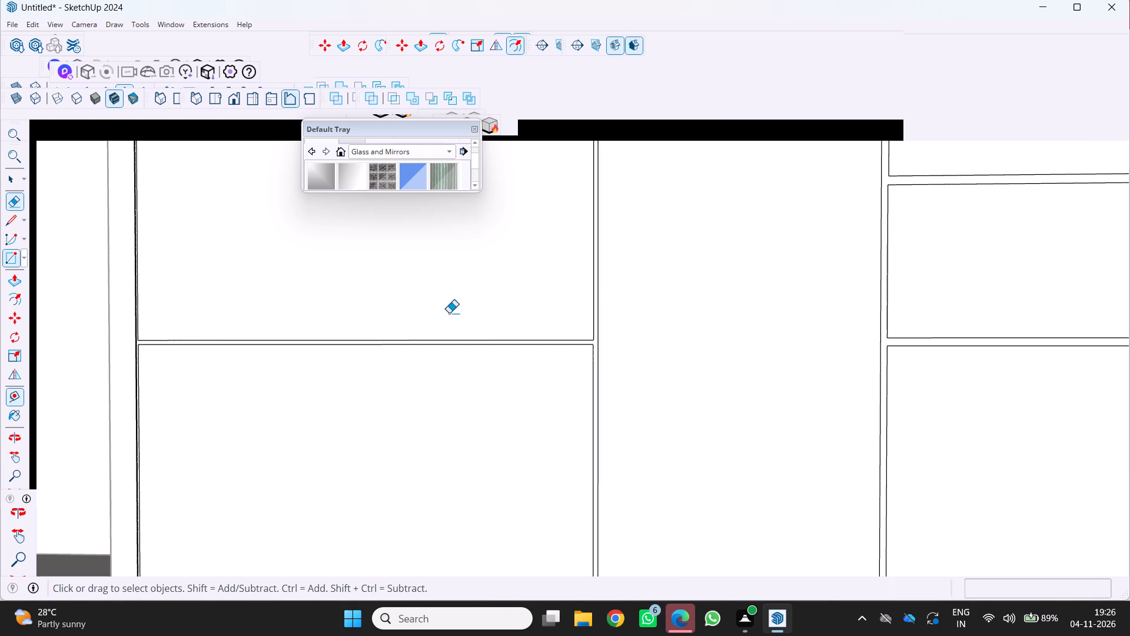
pyautogui.scroll(-15, 449, 313)
pyautogui.scroll(3, 601, 320)
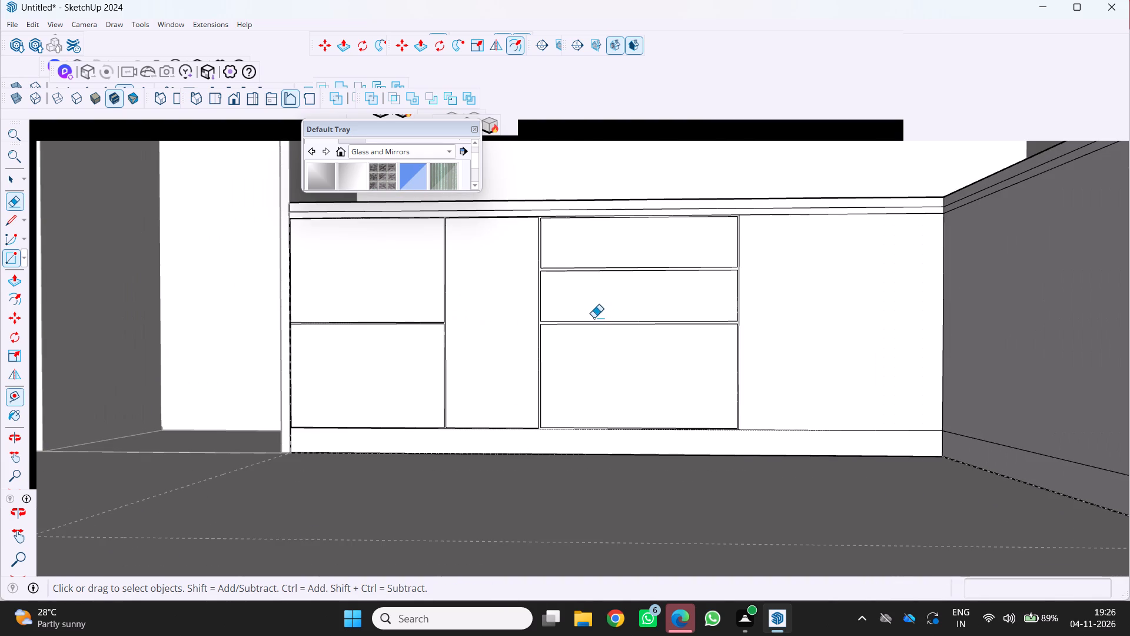
pyautogui.press('5')
pyautogui.press('F5')
pyautogui.press('F5')
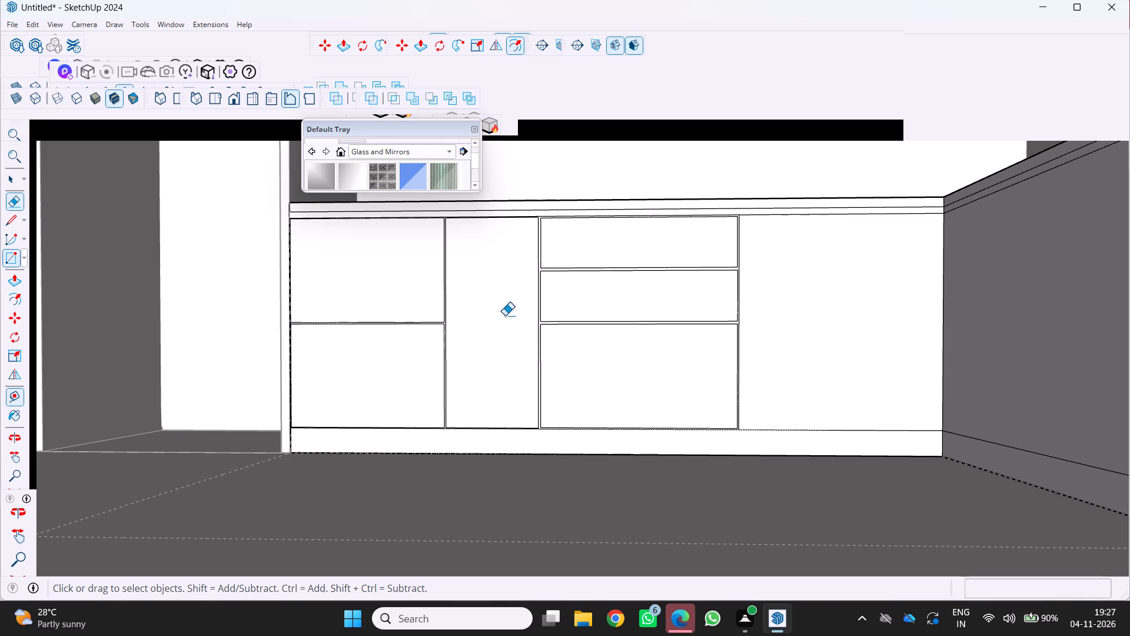
# Draw a rectangle on the return cabinet's inner face, from the inner corner below the countertop to the plinth line, splitting it into two doors.
pyautogui.scroll(-4, 503, 315)
pyautogui.scroll(1, 564, 303)
pyautogui.moveTo(561, 307); pyautogui.dragTo(586, 331, button='middle')
pyautogui.scroll(-2, 586, 331)
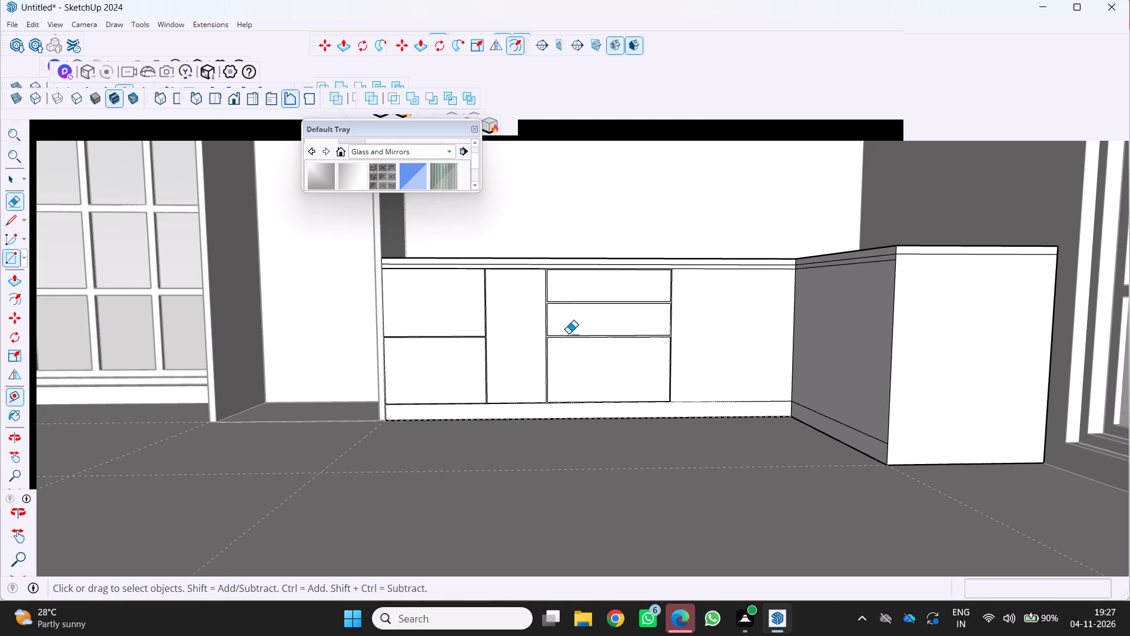
pyautogui.scroll(-4, 569, 333)
pyautogui.scroll(4, 583, 334)
pyautogui.moveTo(596, 329); pyautogui.dragTo(670, 342, button='middle')
pyautogui.middleClick(670, 342)
pyautogui.moveTo(670, 342); pyautogui.dragTo(752, 336, button='middle')
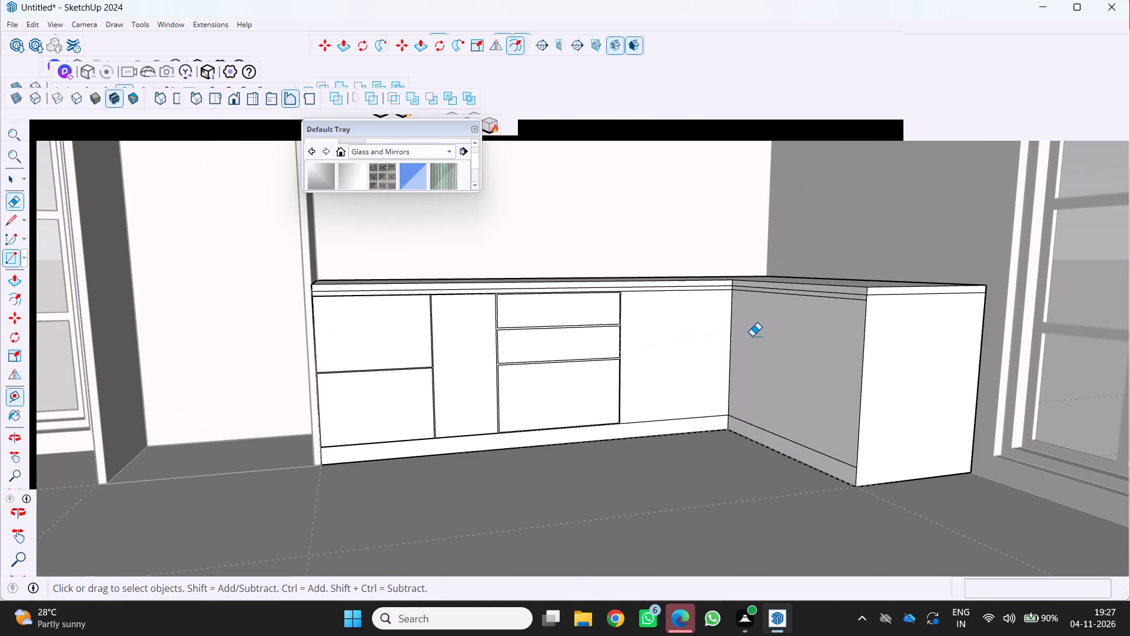
pyautogui.moveTo(752, 336); pyautogui.dragTo(653, 330, button='middle')
pyautogui.middleClick(653, 330)
pyautogui.scroll(-3, 653, 333)
pyautogui.scroll(2, 671, 334)
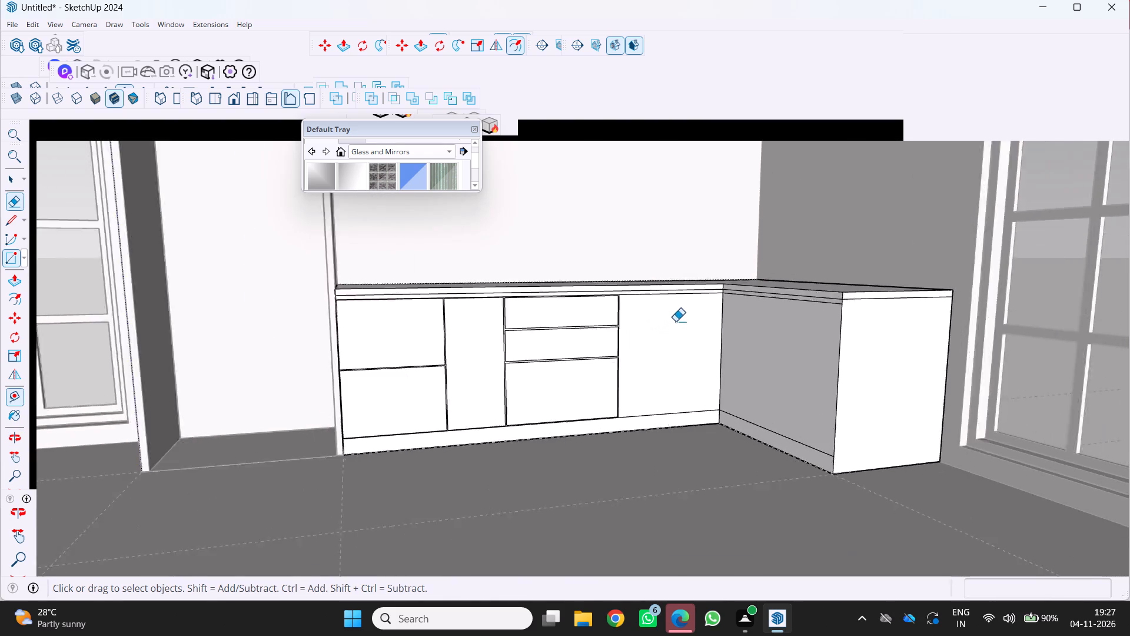
pyautogui.scroll(6, 676, 321)
pyautogui.press('r')
pyautogui.scroll(3, 743, 317)
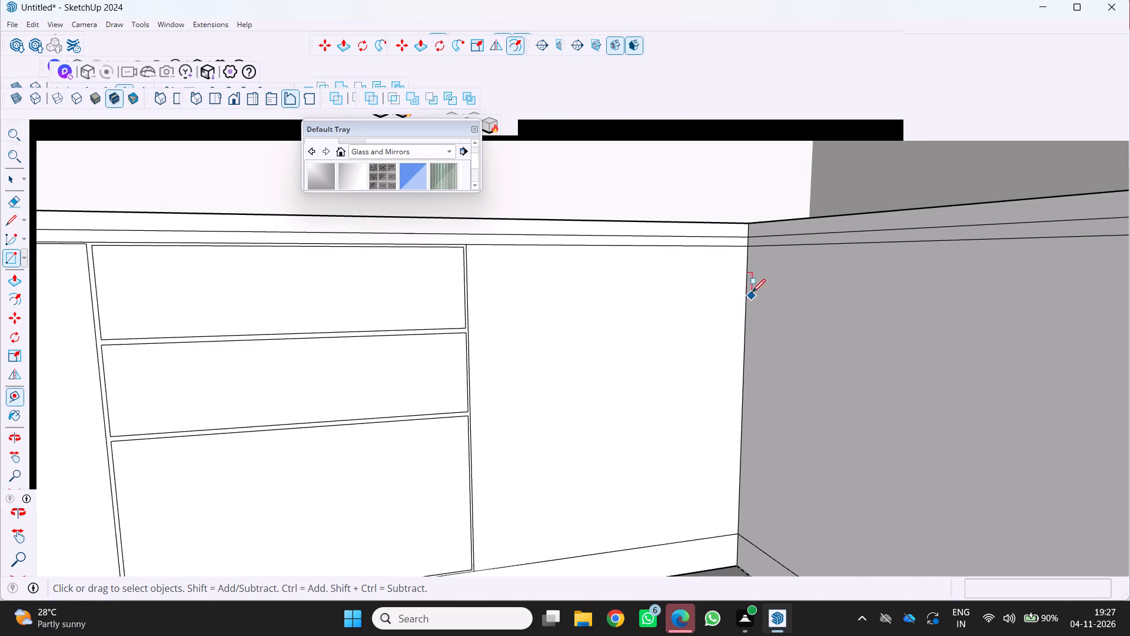
pyautogui.click(748, 250)
pyautogui.scroll(-10, 757, 307)
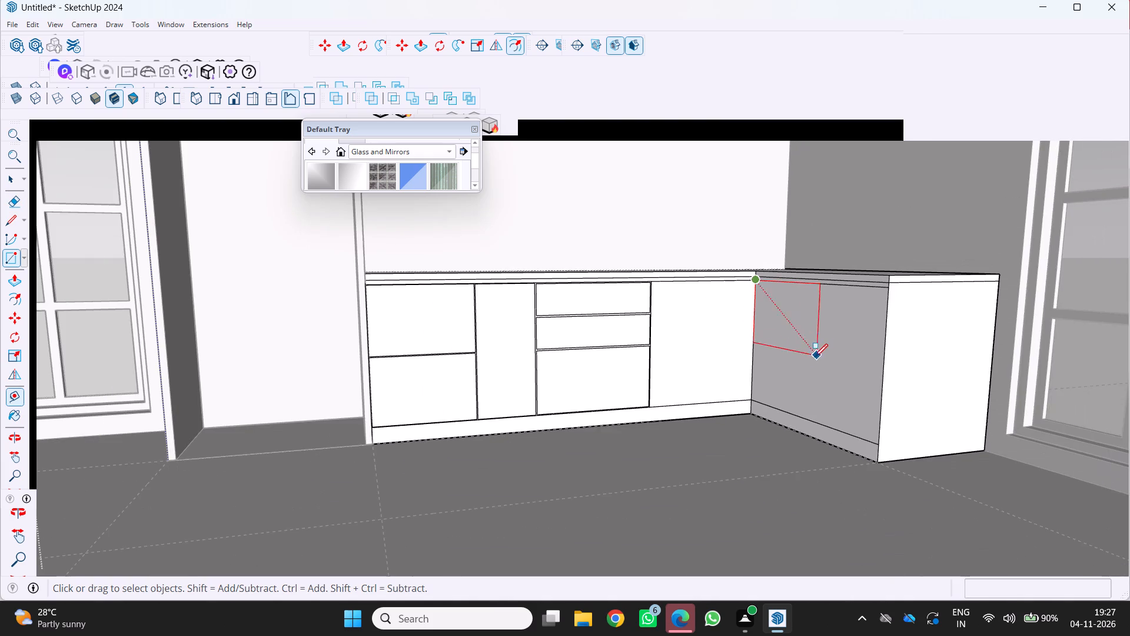
pyautogui.scroll(4, 804, 405)
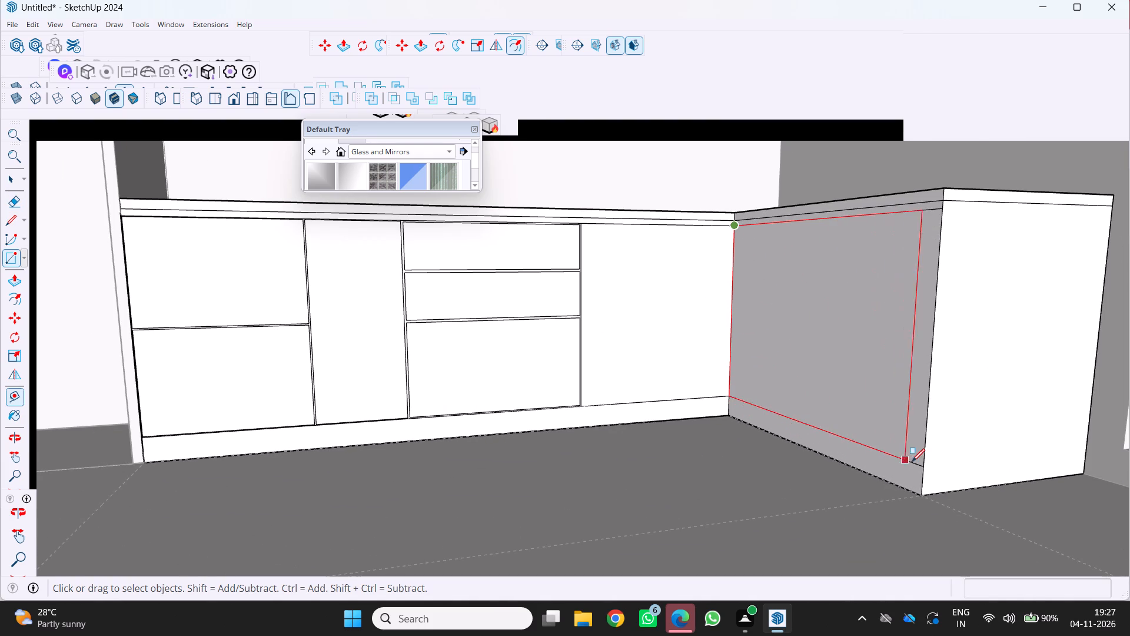
pyautogui.click(806, 424)
# Offset the outline of the return cabinet's door next to the inner corner inward to form a very narrow border.
pyautogui.scroll(2, 777, 396)
pyautogui.moveTo(777, 396); pyautogui.dragTo(790, 405, button='middle')
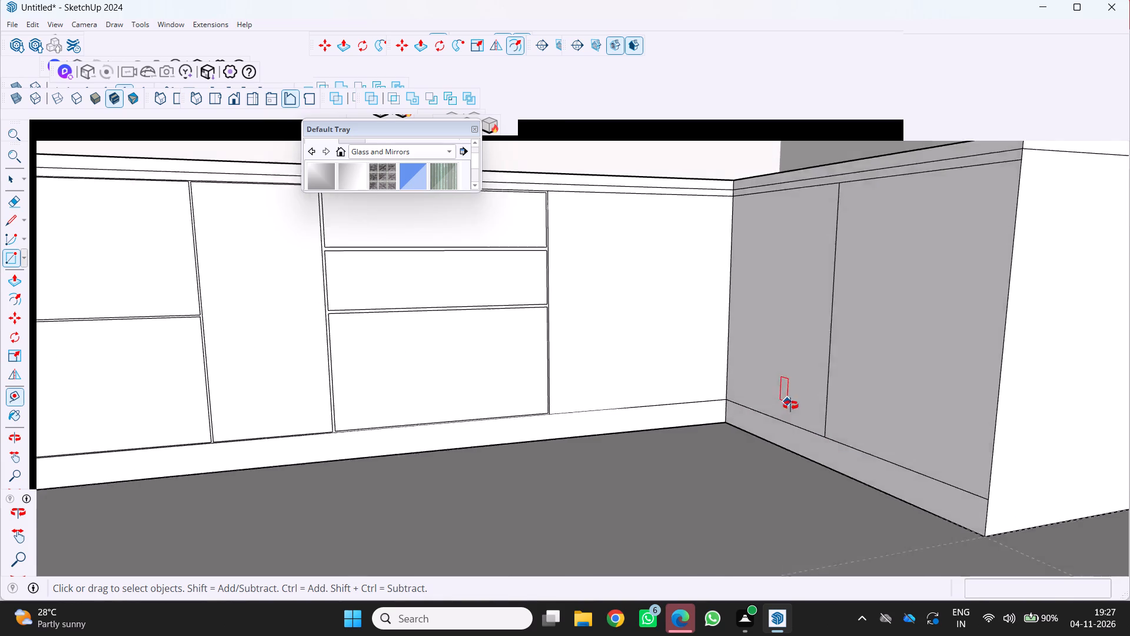
pyautogui.moveTo(790, 405); pyautogui.dragTo(799, 410, button='middle')
pyautogui.press('f')
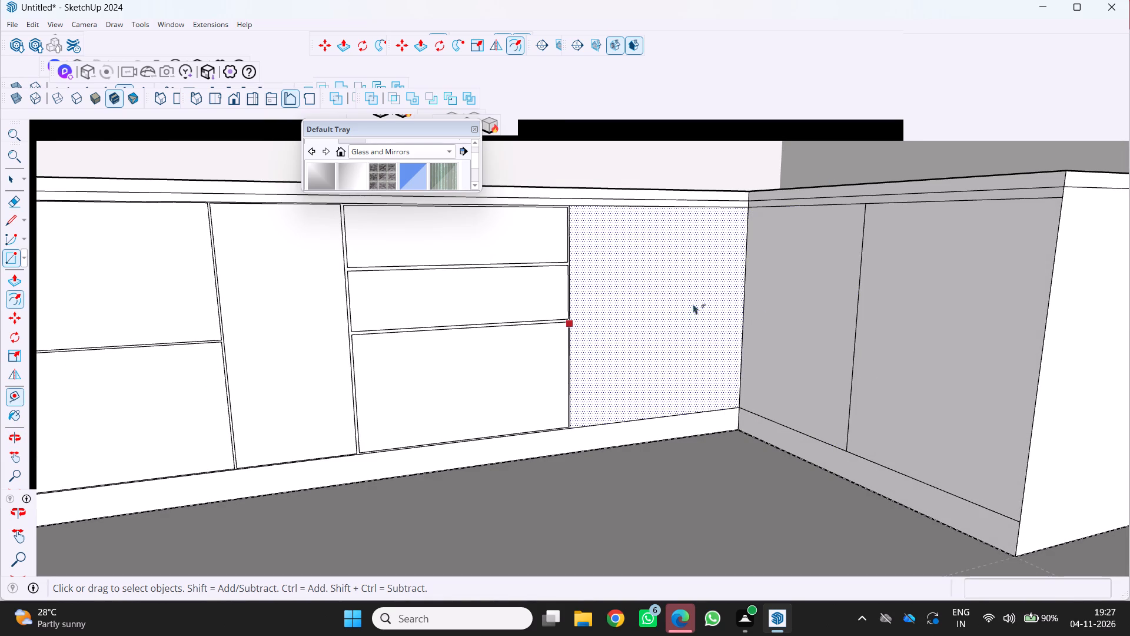
pyautogui.scroll(3, 806, 323)
pyautogui.middleClick(791, 319)
pyautogui.scroll(1, 795, 321)
pyautogui.moveTo(798, 323); pyautogui.dragTo(820, 341, button='middle')
pyautogui.middleClick(820, 342)
pyautogui.middleClick(822, 342)
pyautogui.middleClick(827, 342)
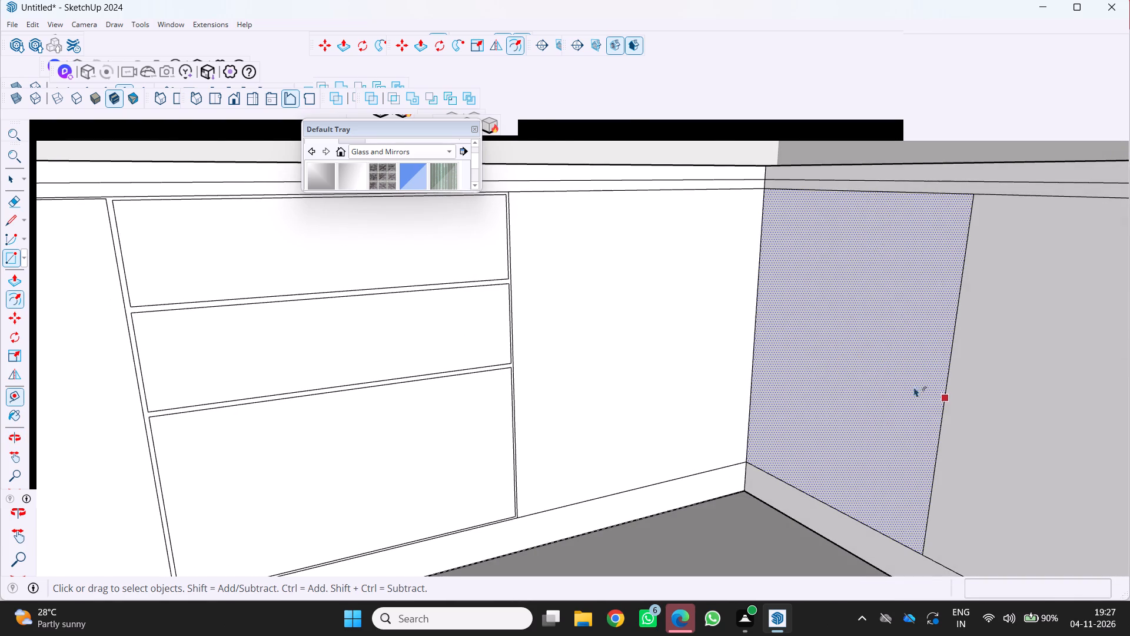
pyautogui.click(942, 386)
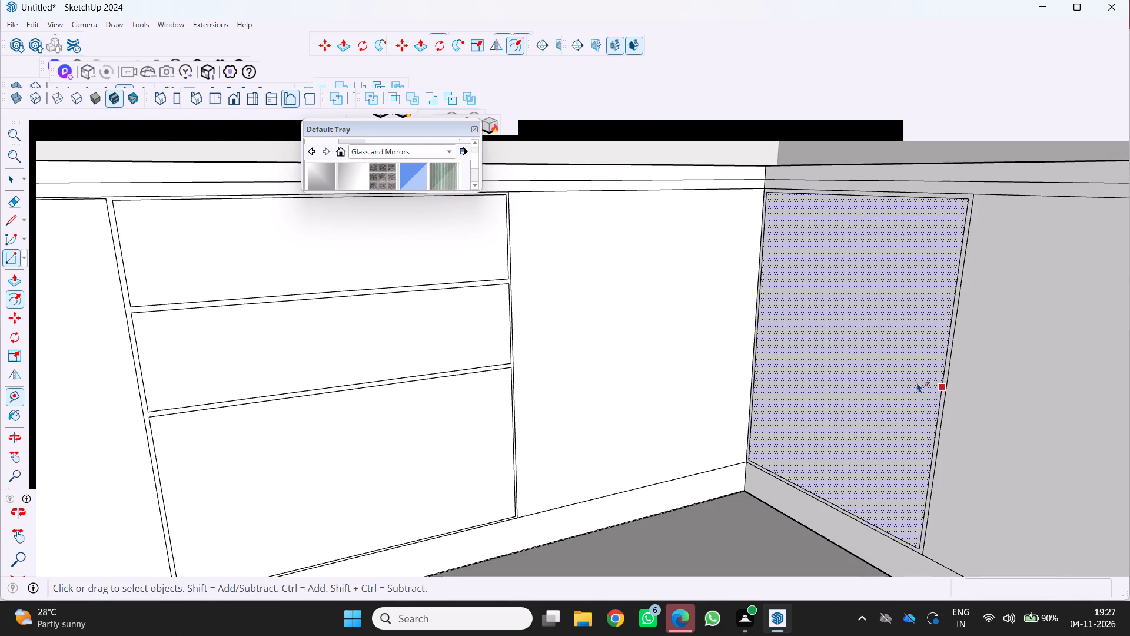
# Offset the outline of the door between the three-drawer stack and the inner corner inward to form a very narrow border.
pyautogui.scroll(-3, 610, 313)
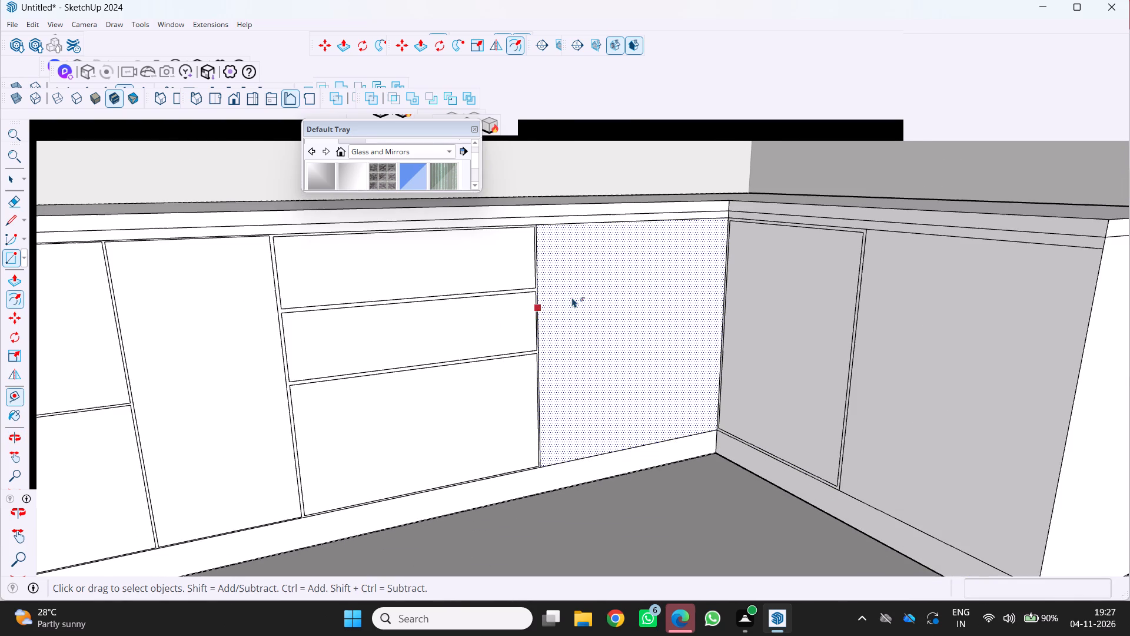
pyautogui.click(551, 287)
pyautogui.click(540, 279)
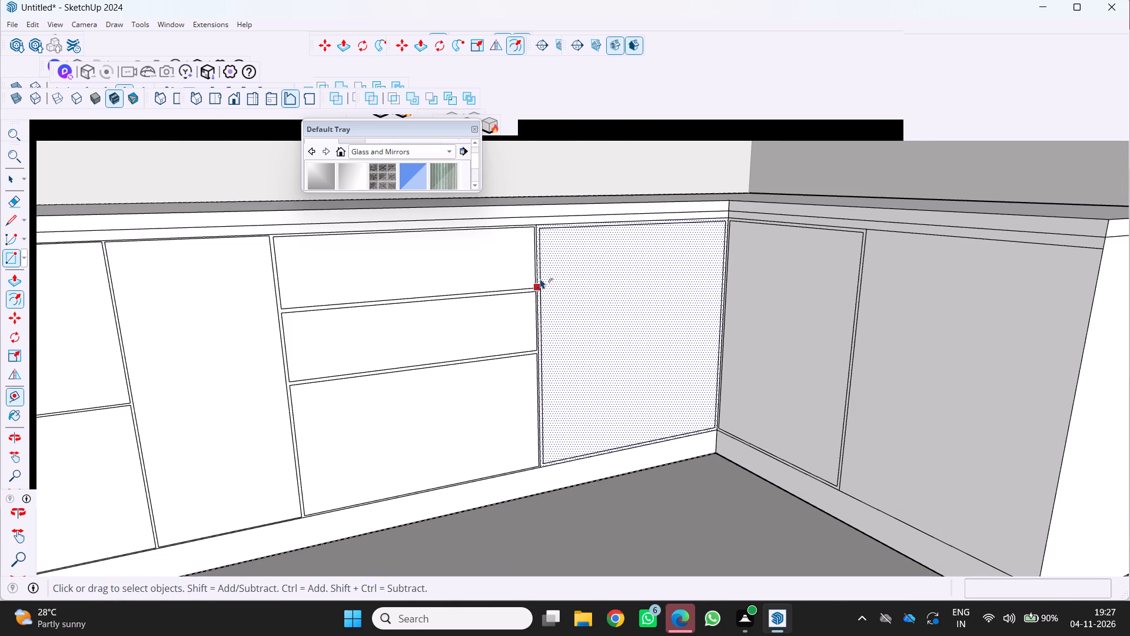
# Offset the outline of the return cabinet's outer door inward to form a very narrow border.
pyautogui.scroll(2, 676, 264)
pyautogui.scroll(-6, 676, 263)
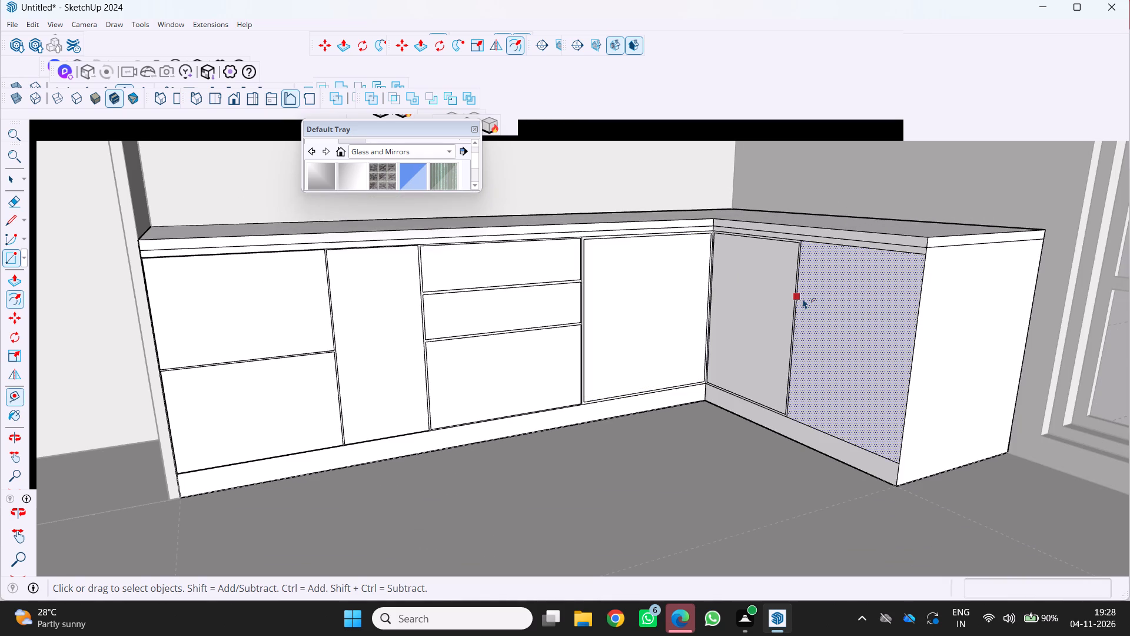
pyautogui.click(805, 307)
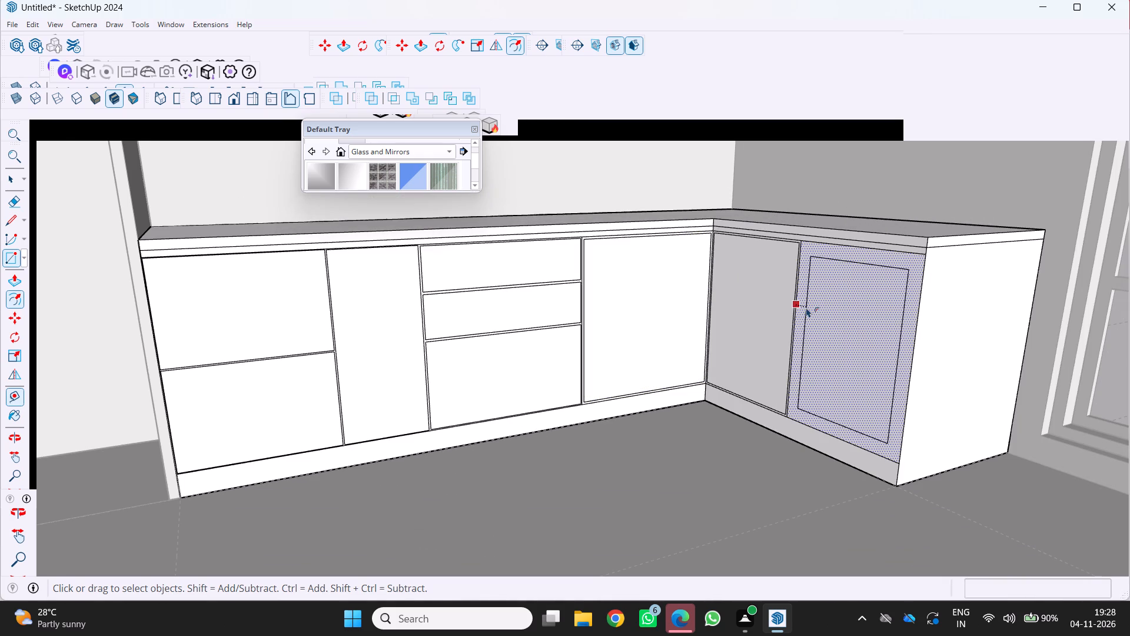
pyautogui.scroll(1, 795, 304)
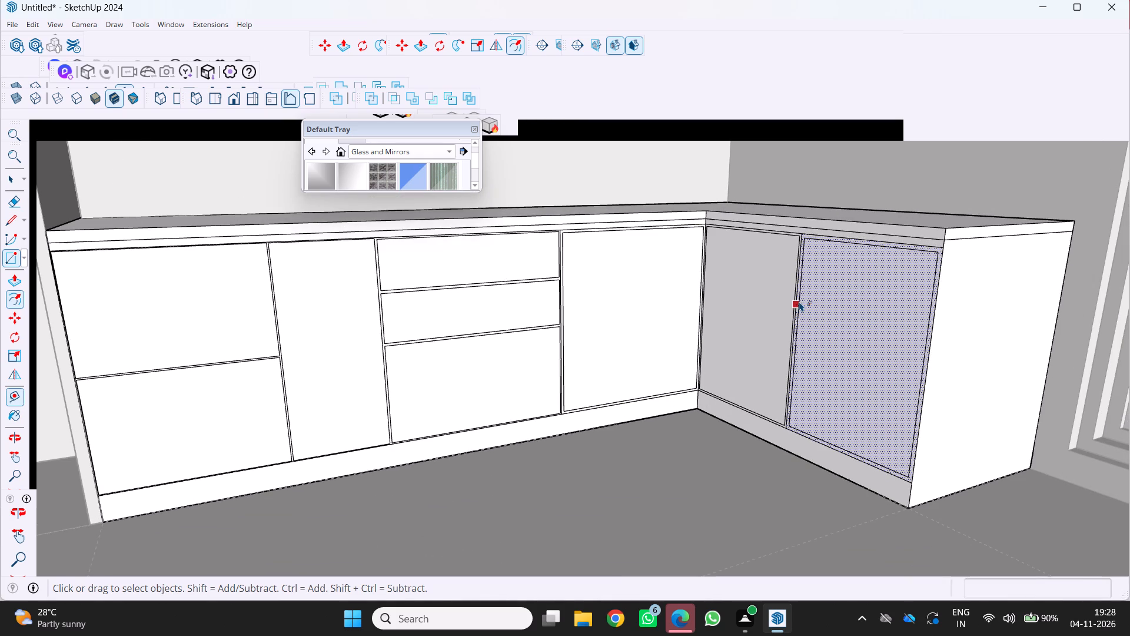
pyautogui.scroll(3, 800, 299)
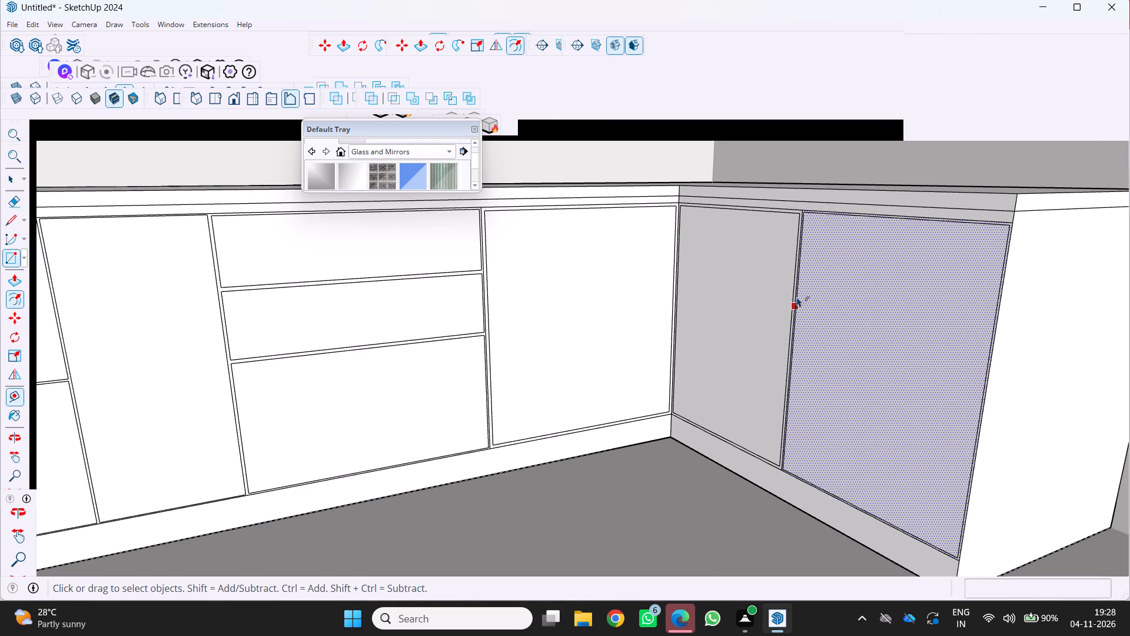
pyautogui.click(799, 293)
# Erase the original top lines above the two return cabinet doors and the original divider between them, keeping the offset outlines.
pyautogui.scroll(-3, 801, 302)
pyautogui.moveTo(788, 307); pyautogui.dragTo(797, 306, button='middle')
pyautogui.scroll(1, 788, 307)
pyautogui.moveTo(797, 306); pyautogui.dragTo(804, 309, button='middle')
pyautogui.middleClick(804, 309)
pyautogui.scroll(3, 786, 297)
pyautogui.moveTo(785, 293); pyautogui.dragTo(817, 320, button='middle')
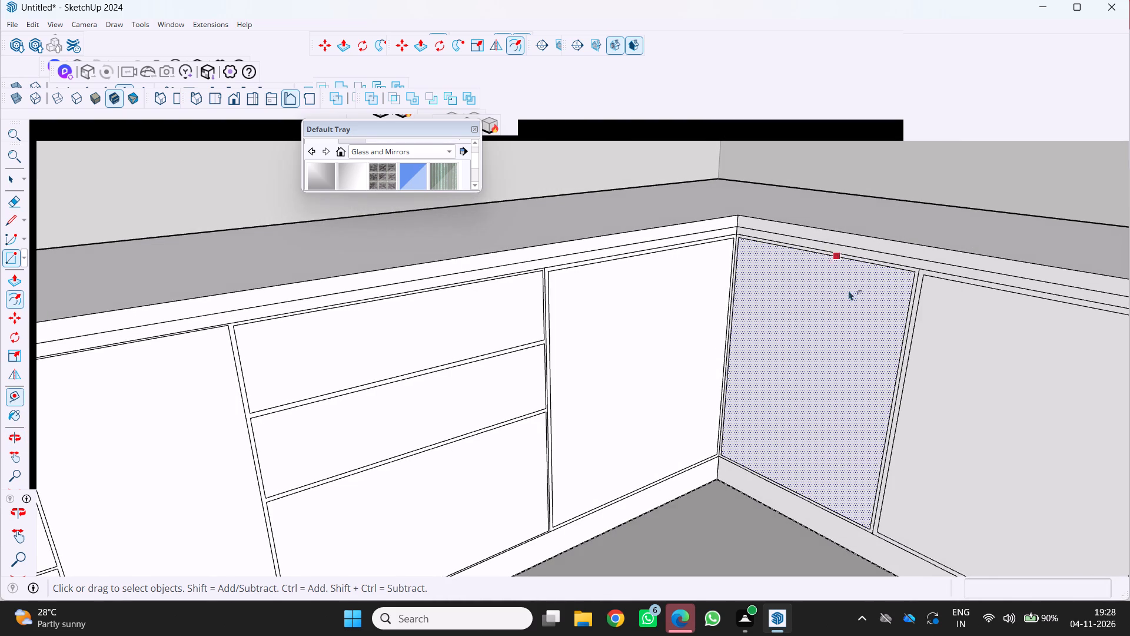
pyautogui.press('e')
pyautogui.scroll(2, 940, 270)
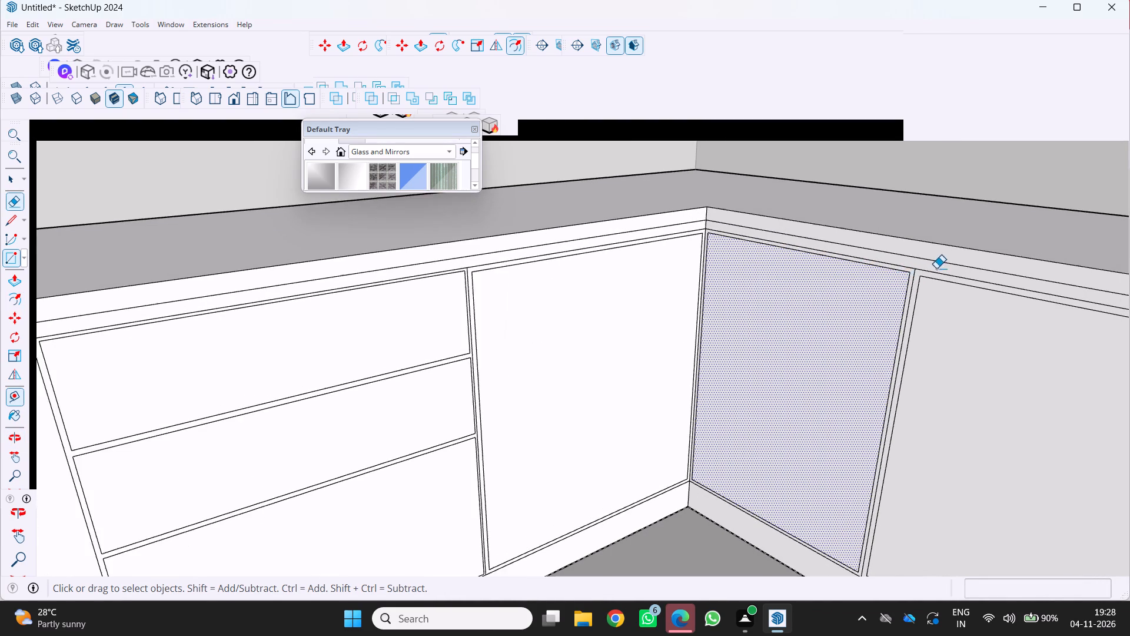
pyautogui.scroll(3, 913, 276)
pyautogui.click(919, 268)
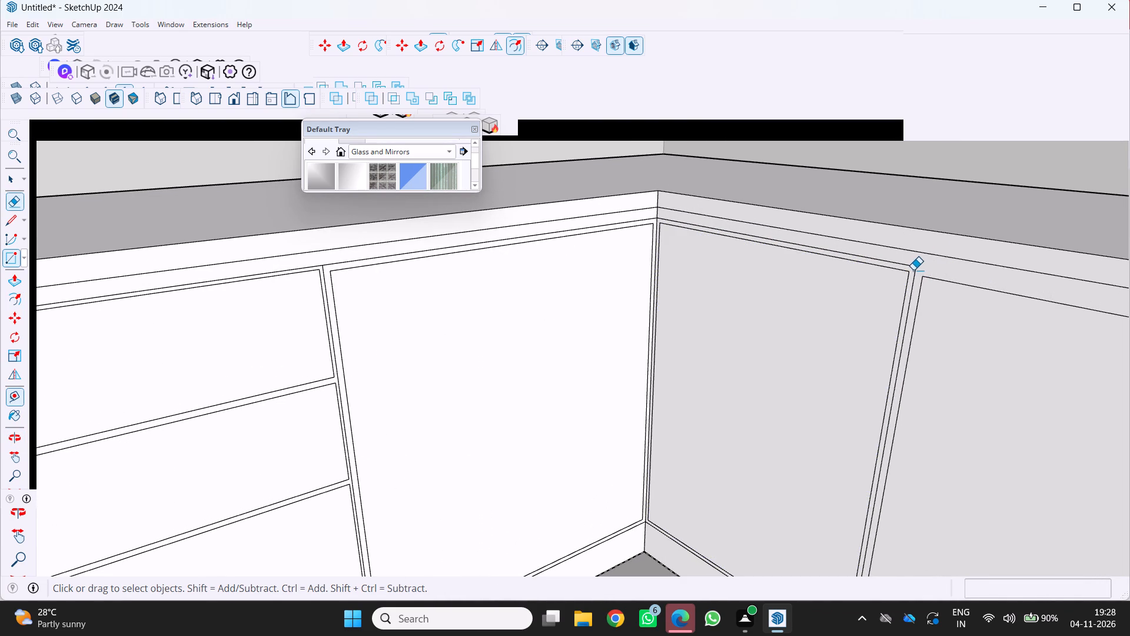
pyautogui.click(912, 268)
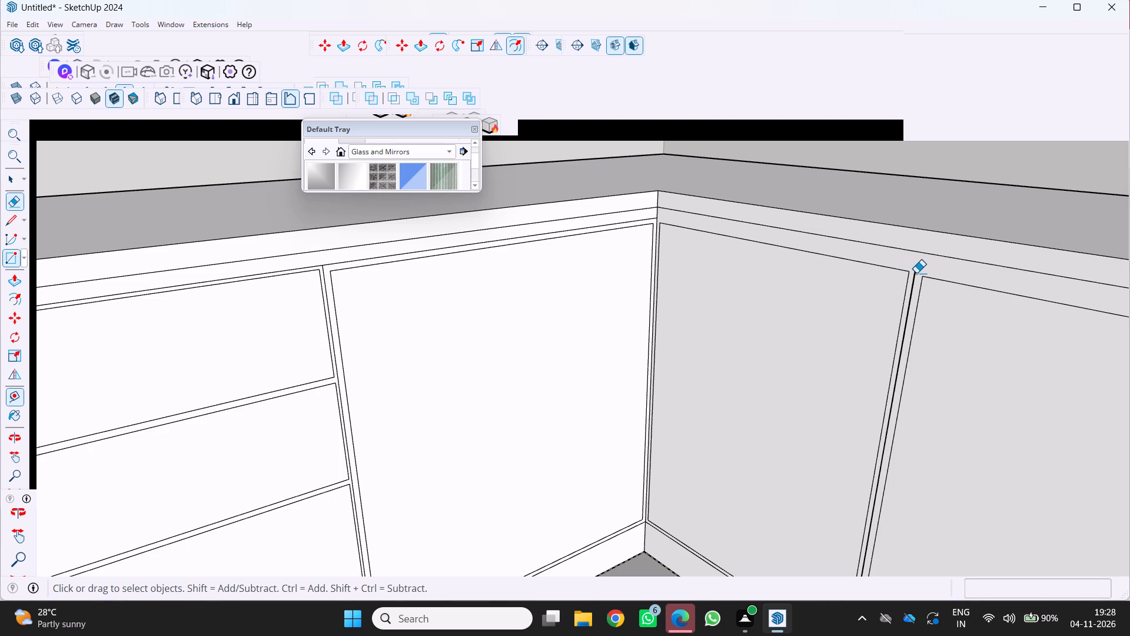
pyautogui.click(918, 273)
pyautogui.click(918, 270)
pyautogui.scroll(-10, 912, 267)
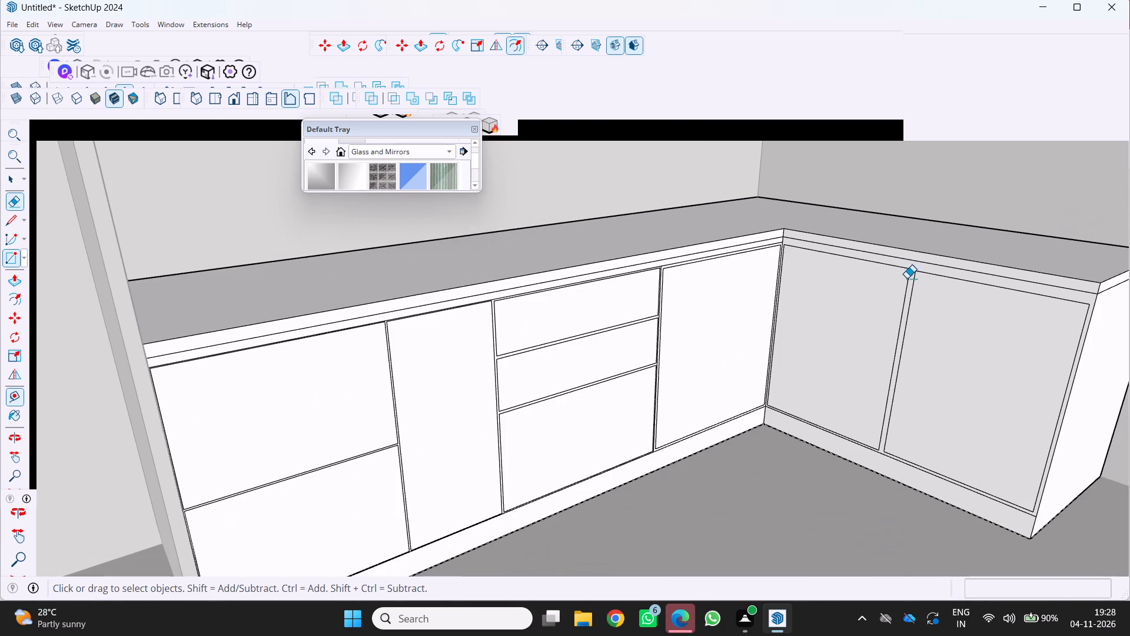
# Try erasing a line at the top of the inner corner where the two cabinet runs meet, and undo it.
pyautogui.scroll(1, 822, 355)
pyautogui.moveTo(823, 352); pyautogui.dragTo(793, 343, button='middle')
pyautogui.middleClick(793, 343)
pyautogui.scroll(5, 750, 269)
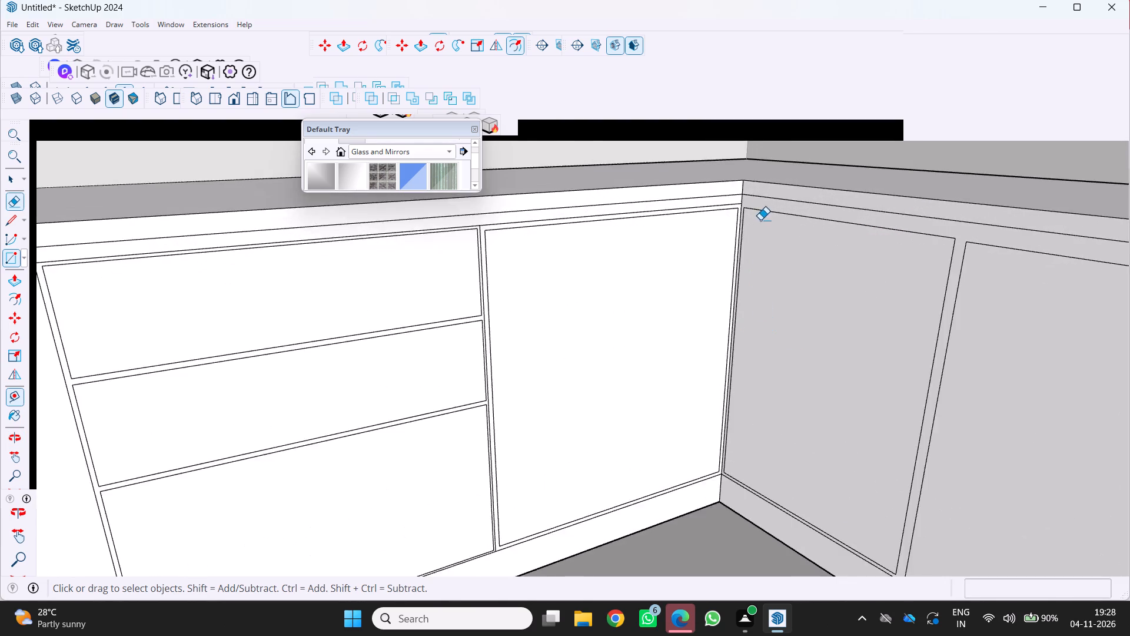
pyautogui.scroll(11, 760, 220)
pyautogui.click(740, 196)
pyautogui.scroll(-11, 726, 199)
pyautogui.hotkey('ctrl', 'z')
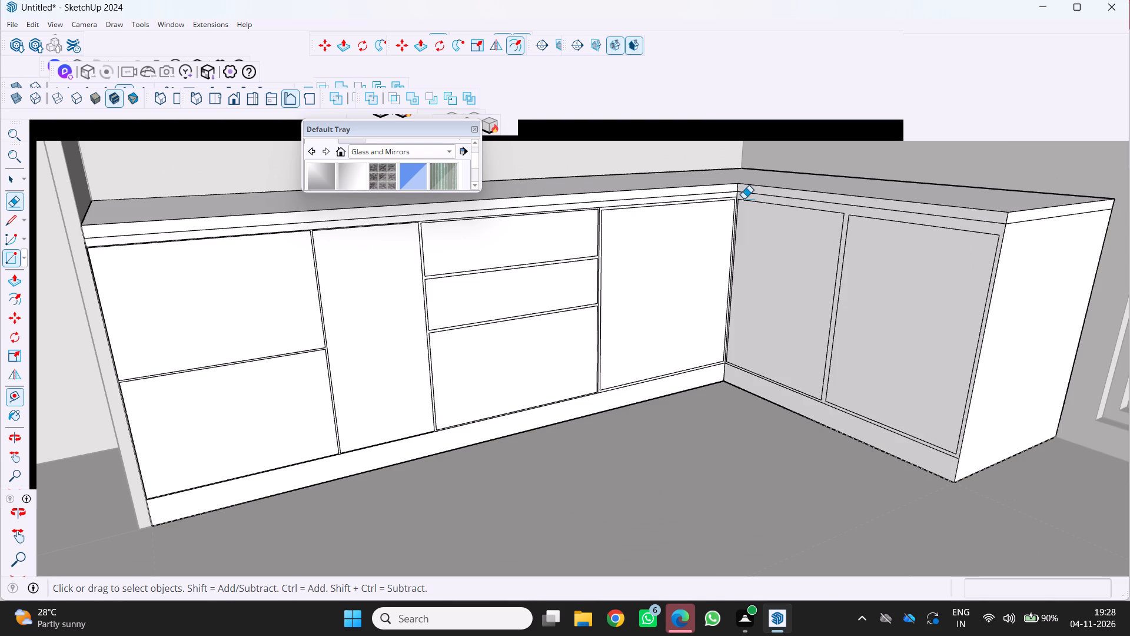
# Erase the original top line above the door between the three-drawer stack and the inner corner, keeping its offset outline.
pyautogui.scroll(11, 732, 201)
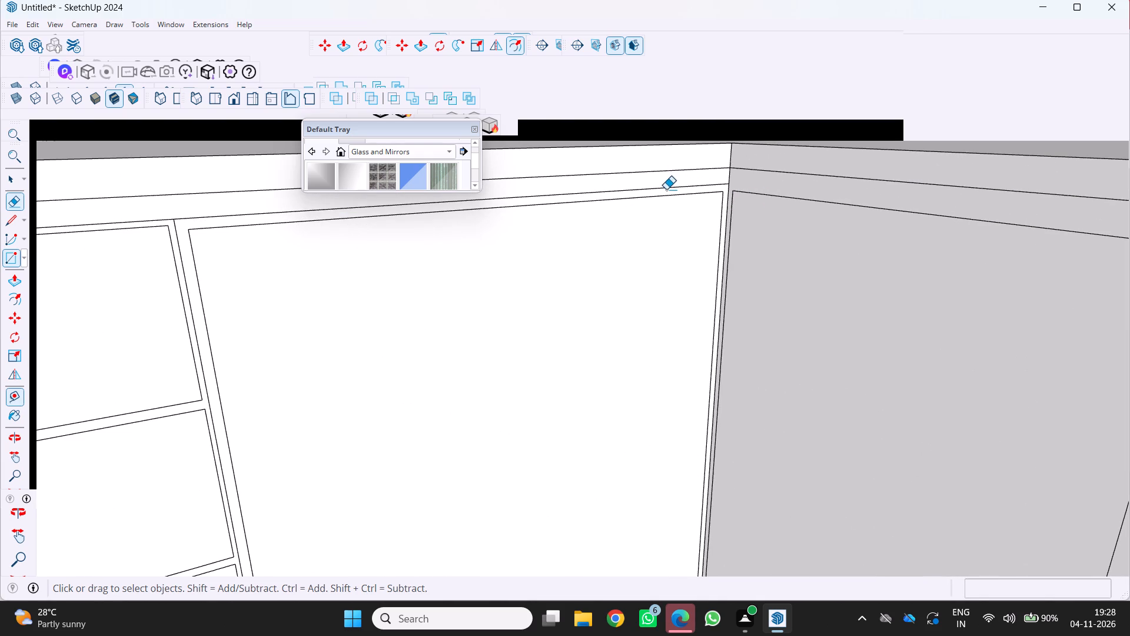
pyautogui.click(666, 189)
pyautogui.scroll(-6, 677, 183)
pyautogui.scroll(-1, 628, 246)
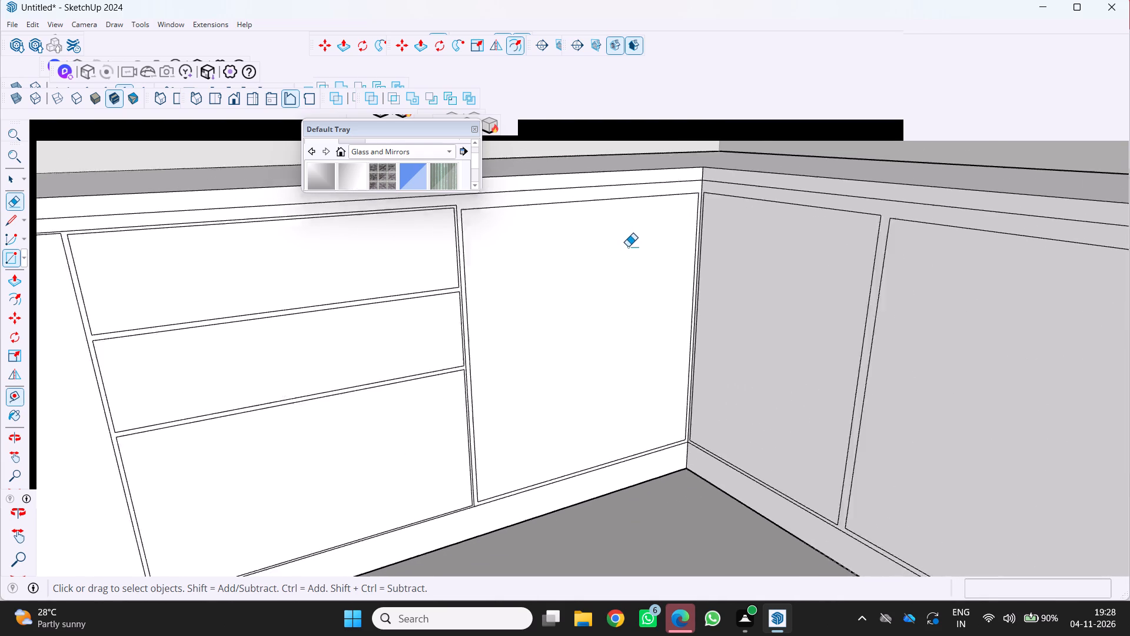
pyautogui.scroll(-3, 628, 246)
pyautogui.scroll(-2, 580, 259)
pyautogui.moveTo(580, 260); pyautogui.dragTo(590, 236, button='middle')
pyautogui.middleClick(590, 236)
pyautogui.middleClick(590, 236)
pyautogui.moveTo(594, 241); pyautogui.dragTo(603, 241, button='middle')
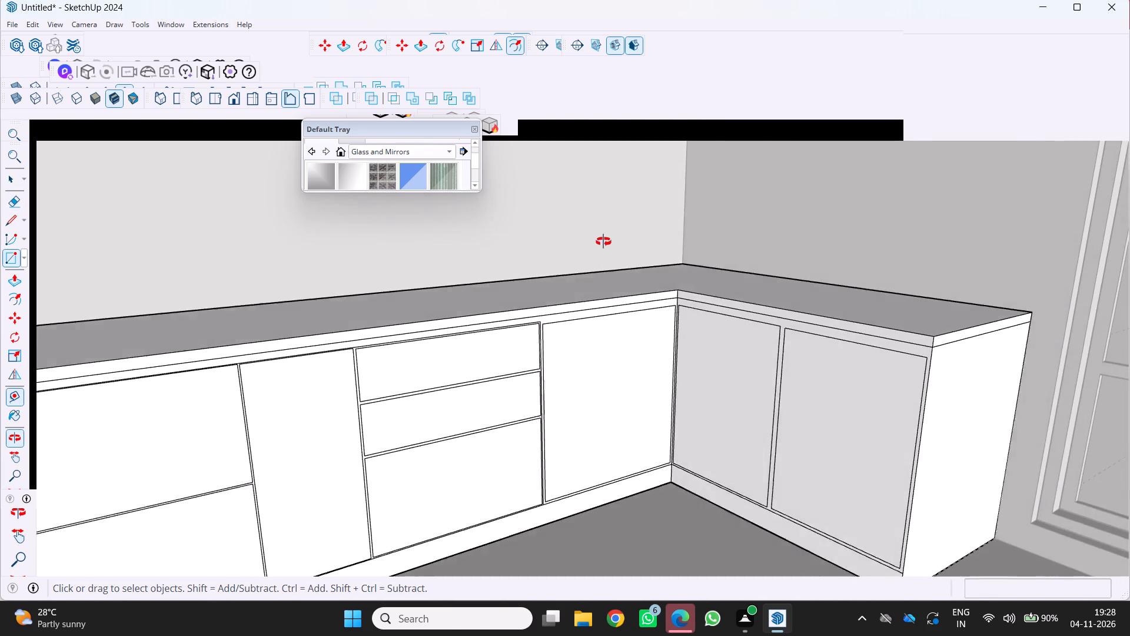
# Undo the erasing of the original top line above the door beside the inner corner.
pyautogui.moveTo(603, 241); pyautogui.dragTo(610, 227, button='middle')
pyautogui.middleClick(610, 226)
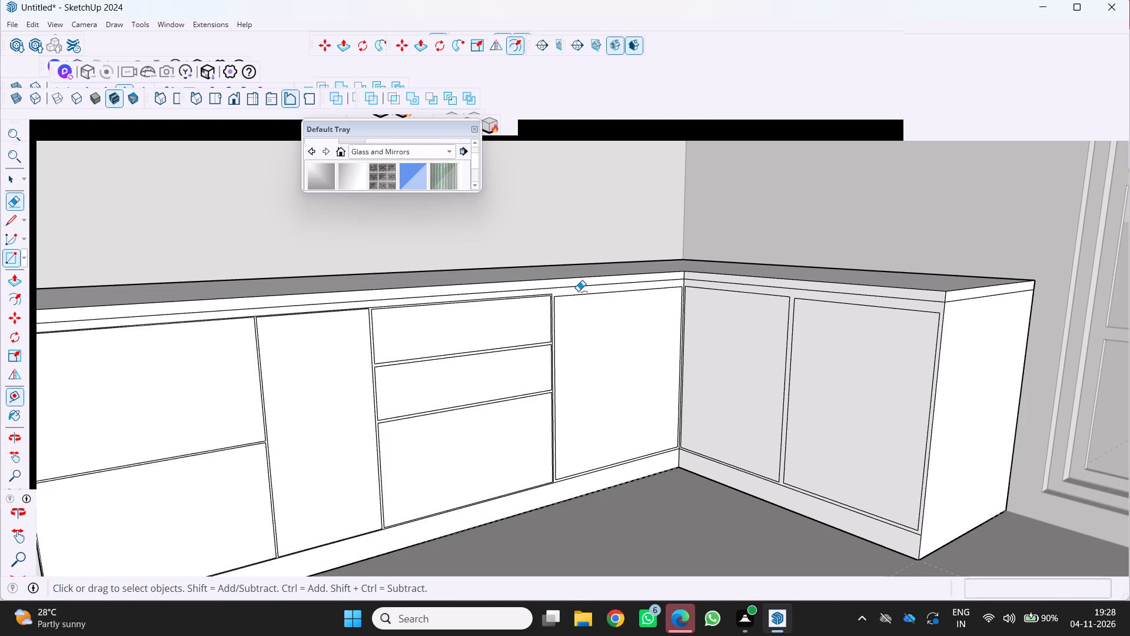
pyautogui.hotkey('ctrl', 'z')
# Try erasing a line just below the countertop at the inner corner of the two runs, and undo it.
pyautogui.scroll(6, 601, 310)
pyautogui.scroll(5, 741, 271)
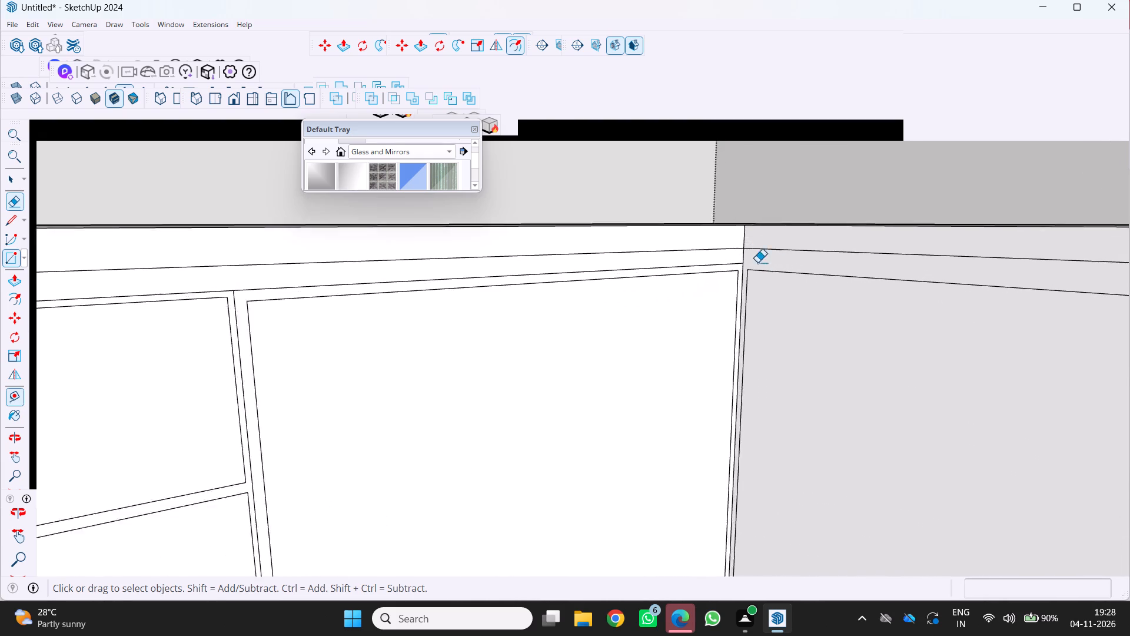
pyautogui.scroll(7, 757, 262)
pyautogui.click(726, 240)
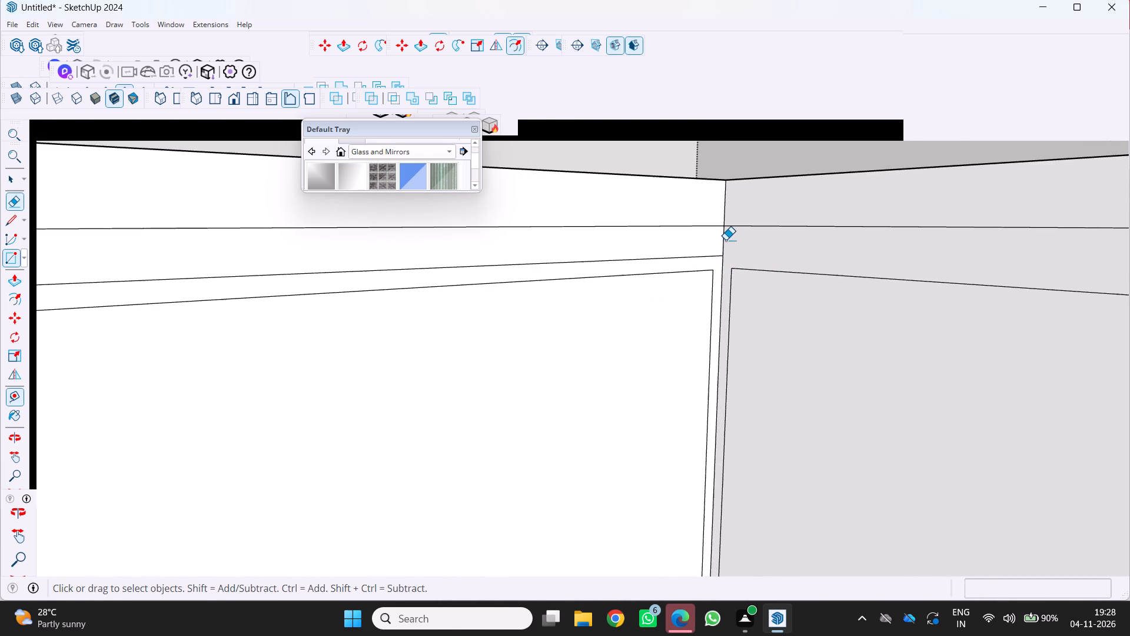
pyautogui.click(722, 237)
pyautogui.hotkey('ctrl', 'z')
# Erase the original divider between the three-drawer stack and the door beside the inner corner, keeping the offset outlines.
pyautogui.scroll(-15, 719, 236)
pyautogui.scroll(-6, 832, 261)
pyautogui.scroll(1, 770, 277)
pyautogui.moveTo(770, 277); pyautogui.dragTo(760, 255, button='middle')
pyautogui.middleClick(760, 255)
pyautogui.middleClick(760, 255)
pyautogui.middleClick(760, 255)
pyautogui.scroll(-3, 760, 255)
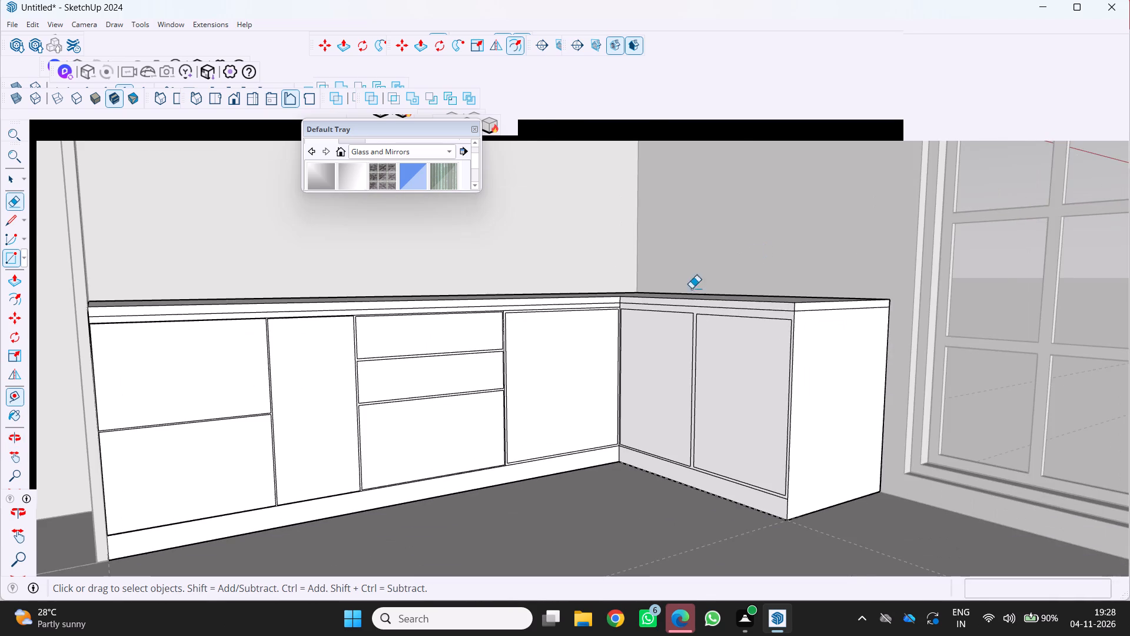
pyautogui.scroll(7, 560, 317)
pyautogui.scroll(7, 457, 354)
pyautogui.scroll(4, 512, 373)
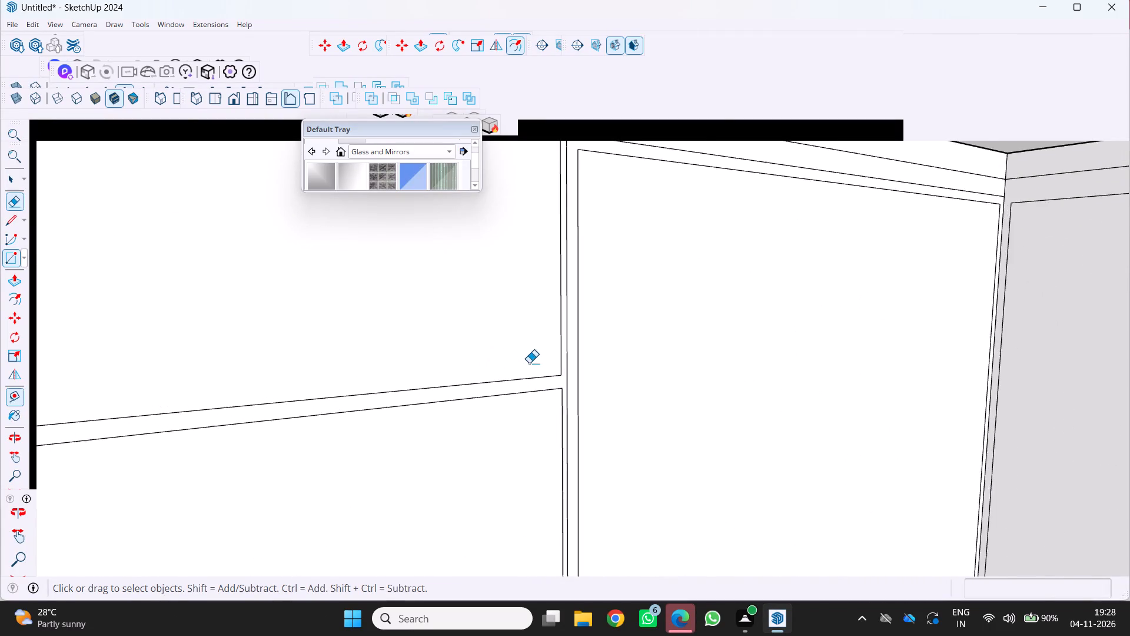
pyautogui.scroll(-12, 532, 363)
pyautogui.scroll(9, 545, 366)
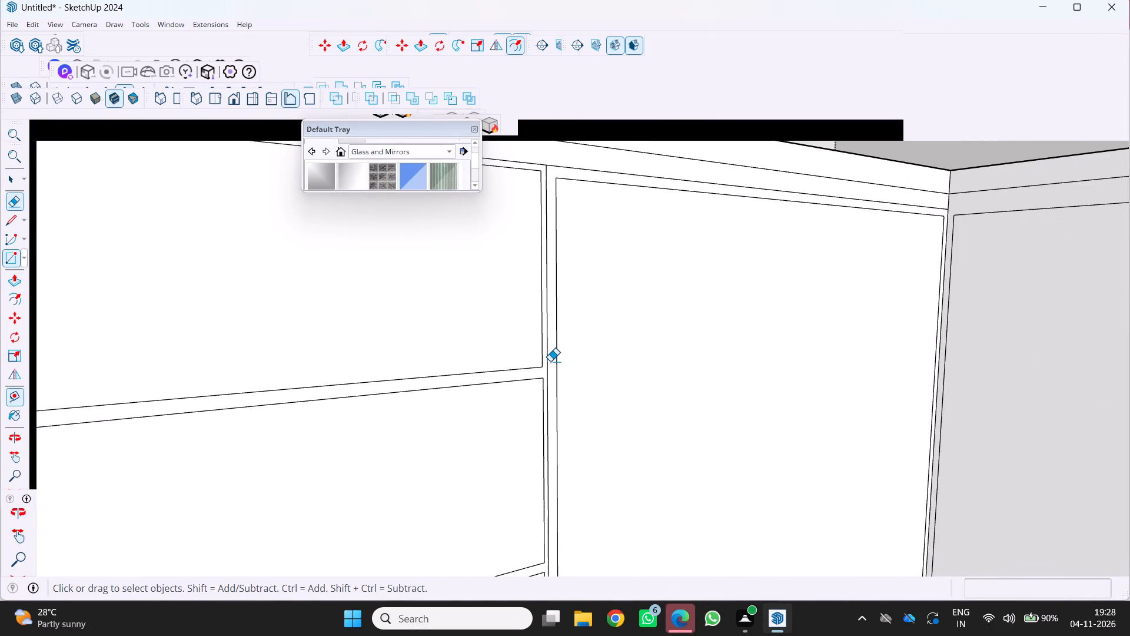
pyautogui.click(550, 359)
pyautogui.click(549, 351)
# Push the narrow border face around the long run's drawer and door fronts slightly inward to form recessed gaps.
pyautogui.scroll(-16, 555, 347)
pyautogui.scroll(5, 445, 430)
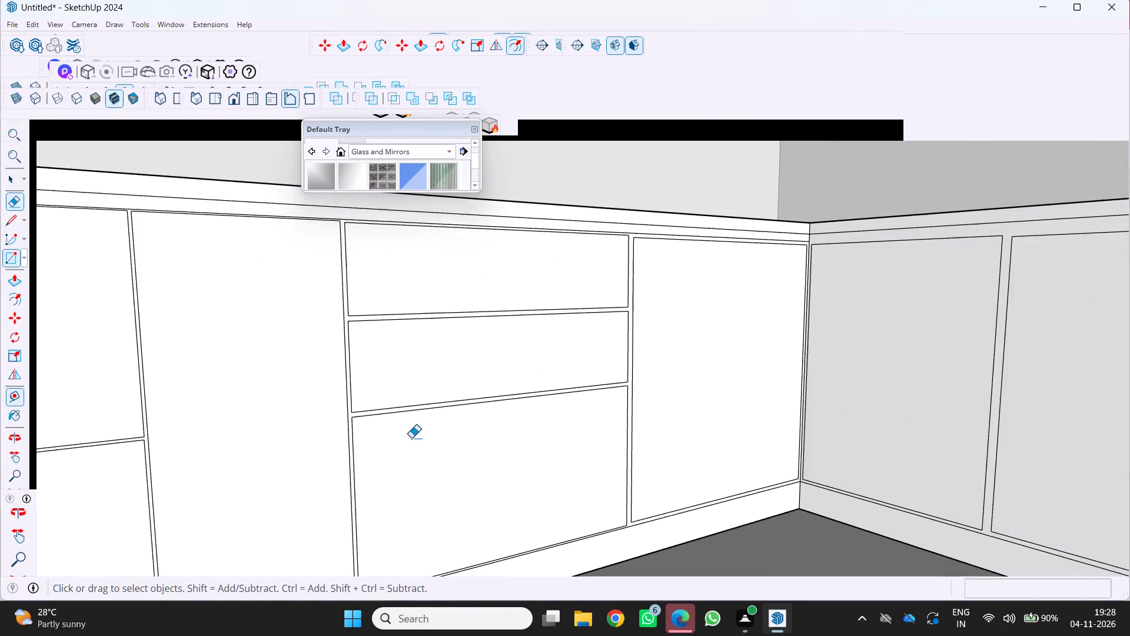
pyautogui.scroll(3, 411, 438)
pyautogui.press('p')
pyautogui.scroll(2, 361, 400)
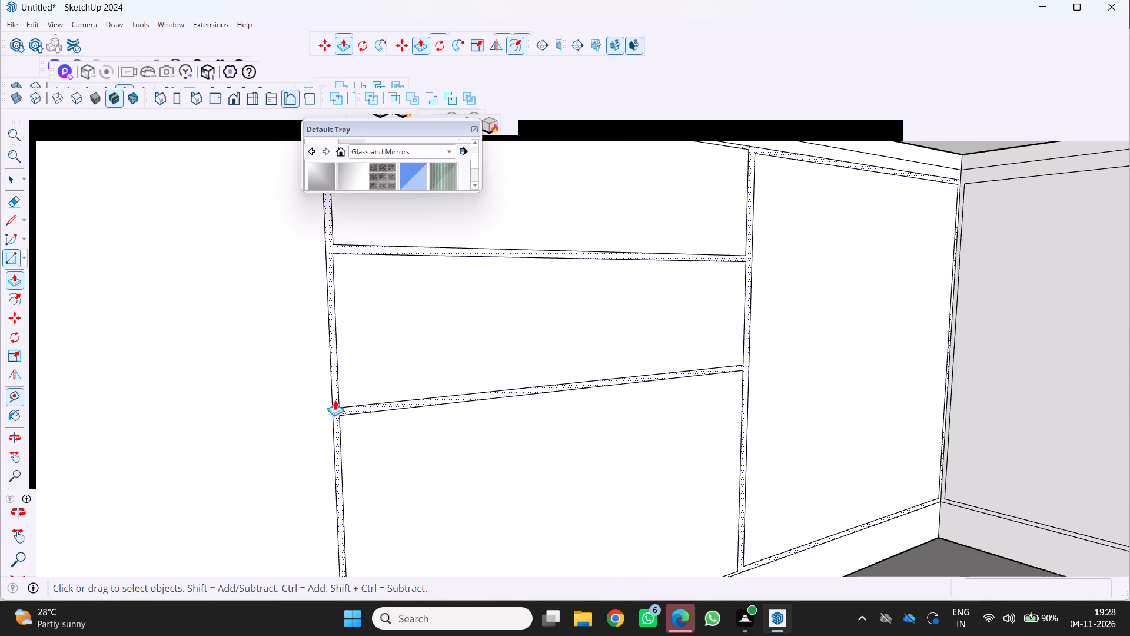
pyautogui.click(335, 402)
pyautogui.scroll(-3, 334, 392)
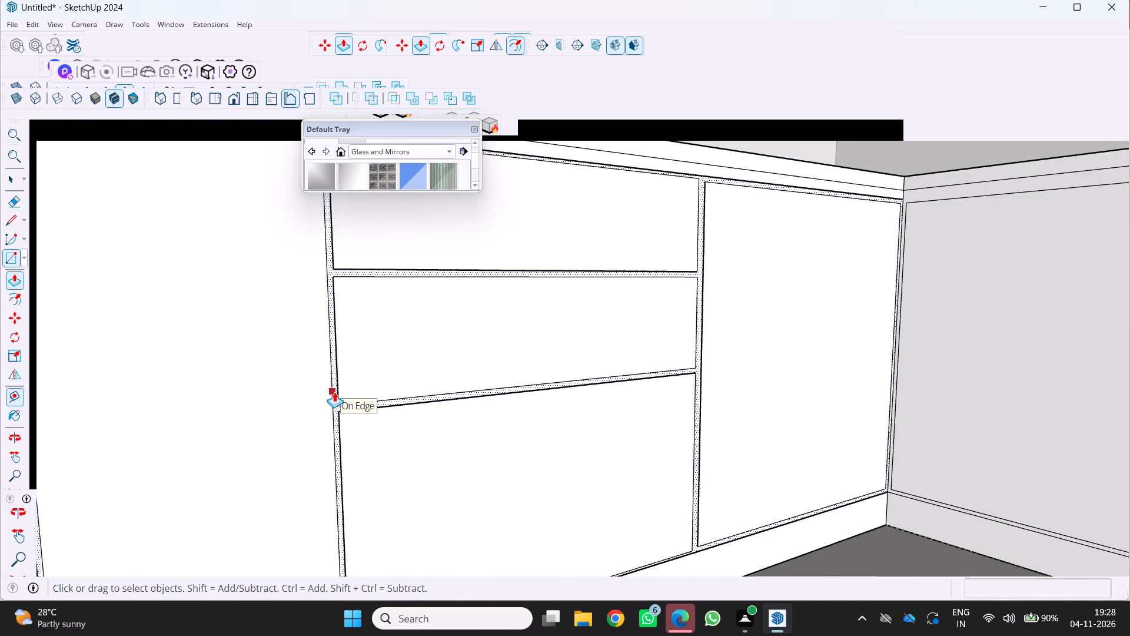
pyautogui.scroll(-2, 334, 392)
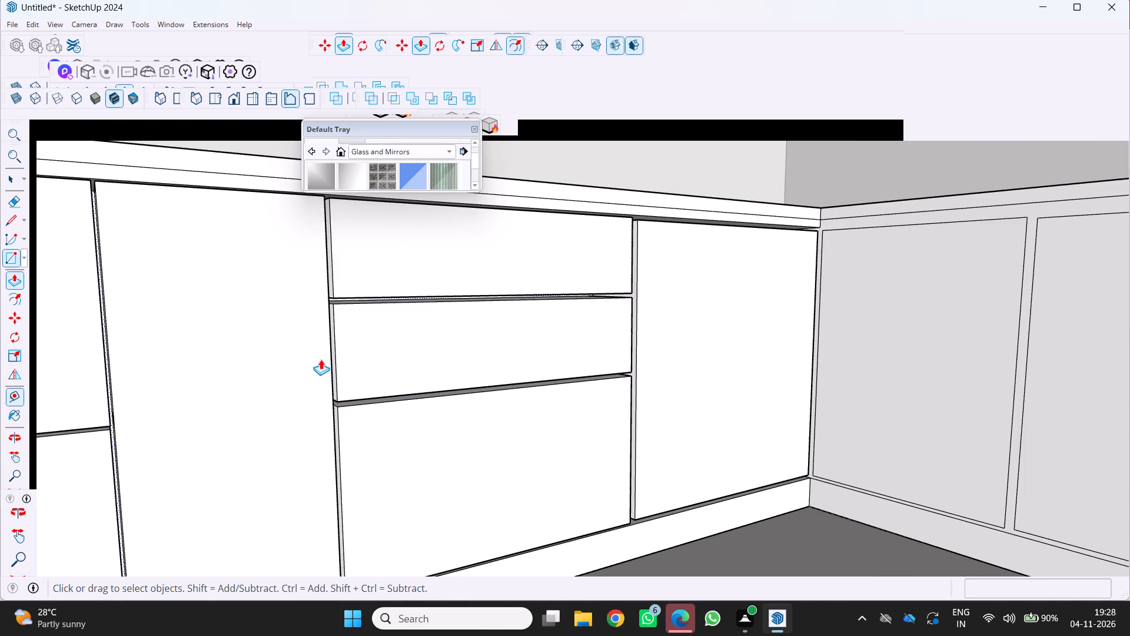
pyautogui.click(323, 355)
pyautogui.scroll(-4, 361, 357)
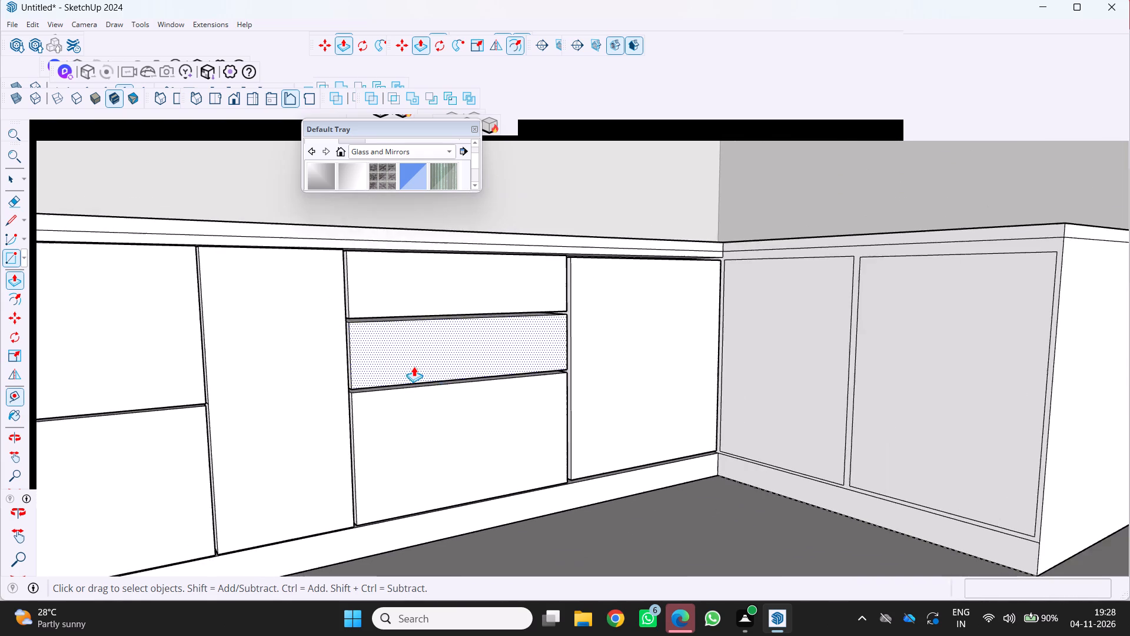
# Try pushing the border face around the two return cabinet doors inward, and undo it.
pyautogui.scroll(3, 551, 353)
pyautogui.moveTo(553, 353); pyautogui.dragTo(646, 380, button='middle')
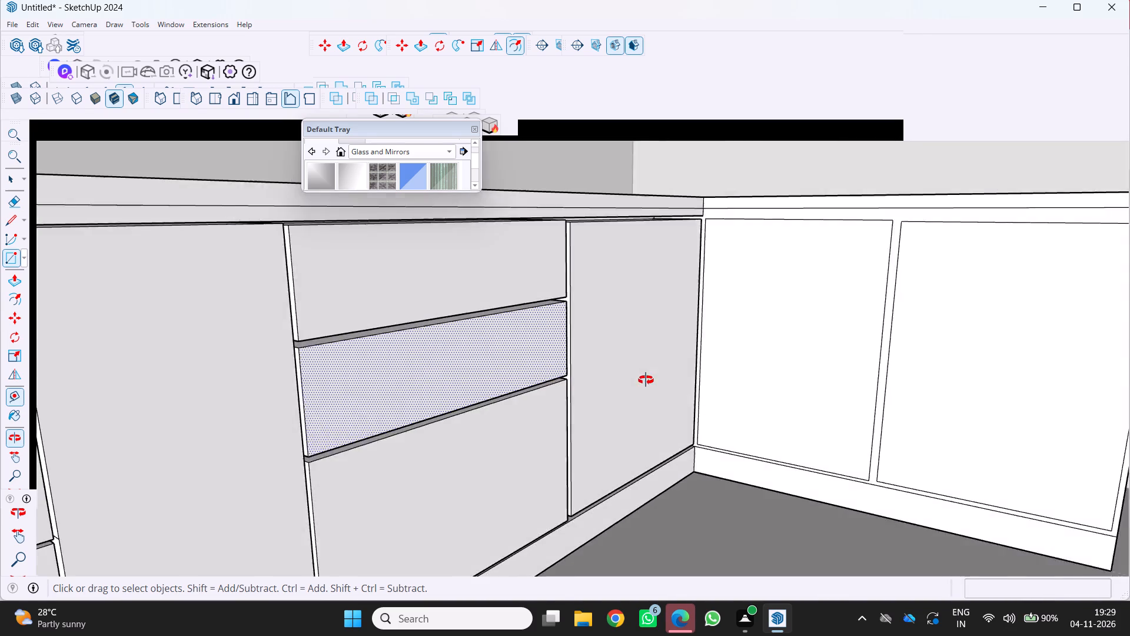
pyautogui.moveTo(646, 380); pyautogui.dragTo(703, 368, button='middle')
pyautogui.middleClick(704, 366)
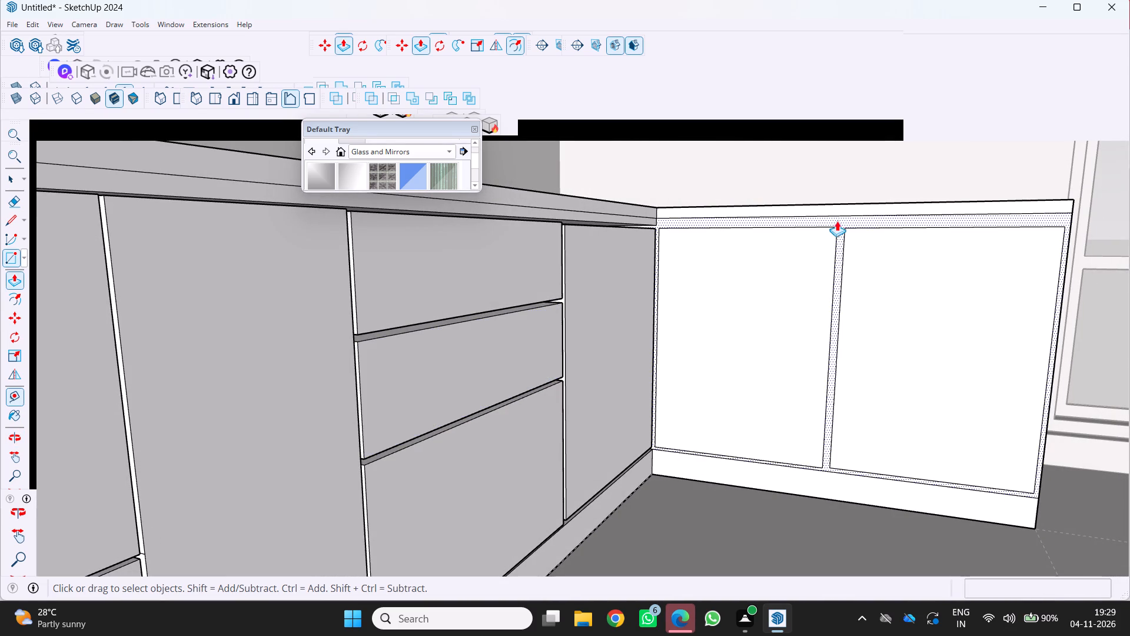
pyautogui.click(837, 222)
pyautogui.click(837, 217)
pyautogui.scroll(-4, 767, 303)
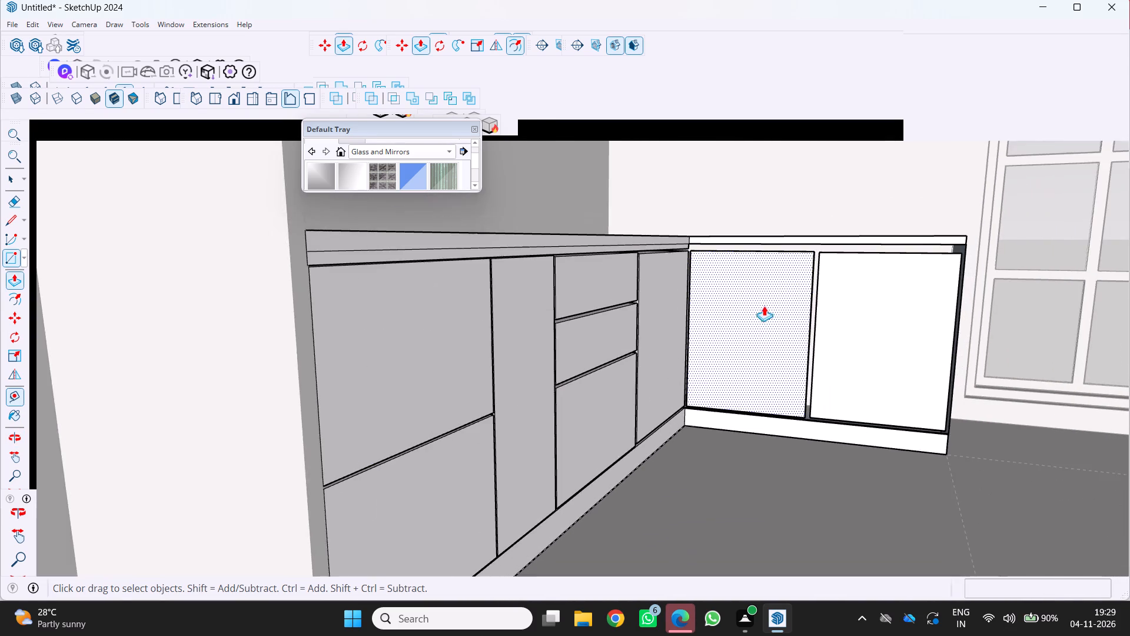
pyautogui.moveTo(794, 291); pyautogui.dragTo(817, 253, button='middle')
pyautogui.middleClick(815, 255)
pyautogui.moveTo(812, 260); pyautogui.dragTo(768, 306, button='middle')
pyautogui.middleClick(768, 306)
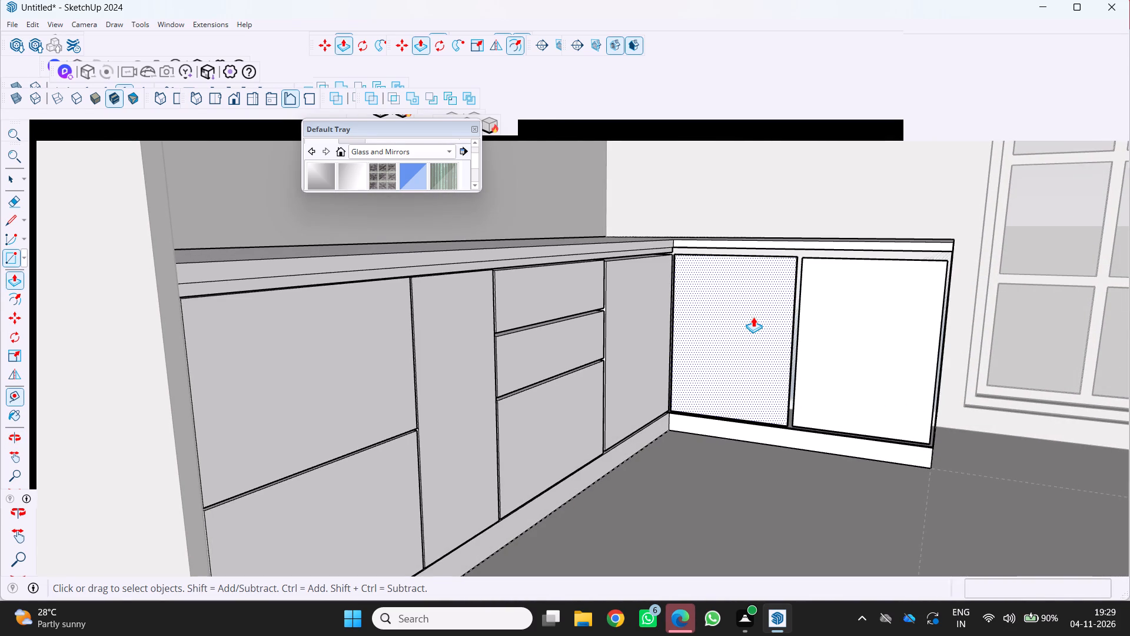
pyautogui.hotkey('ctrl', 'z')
# Push the border face around the two return cabinet doors slightly inward to form recessed gaps.
pyautogui.scroll(4, 787, 302)
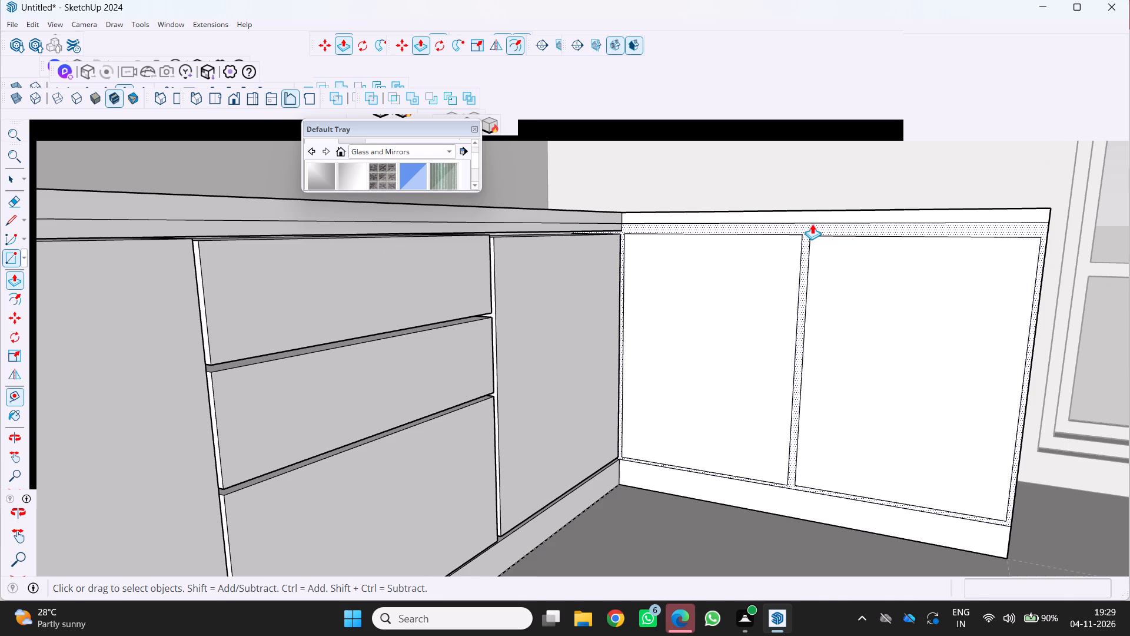
pyautogui.click(812, 224)
pyautogui.click(813, 222)
pyautogui.scroll(-9, 759, 286)
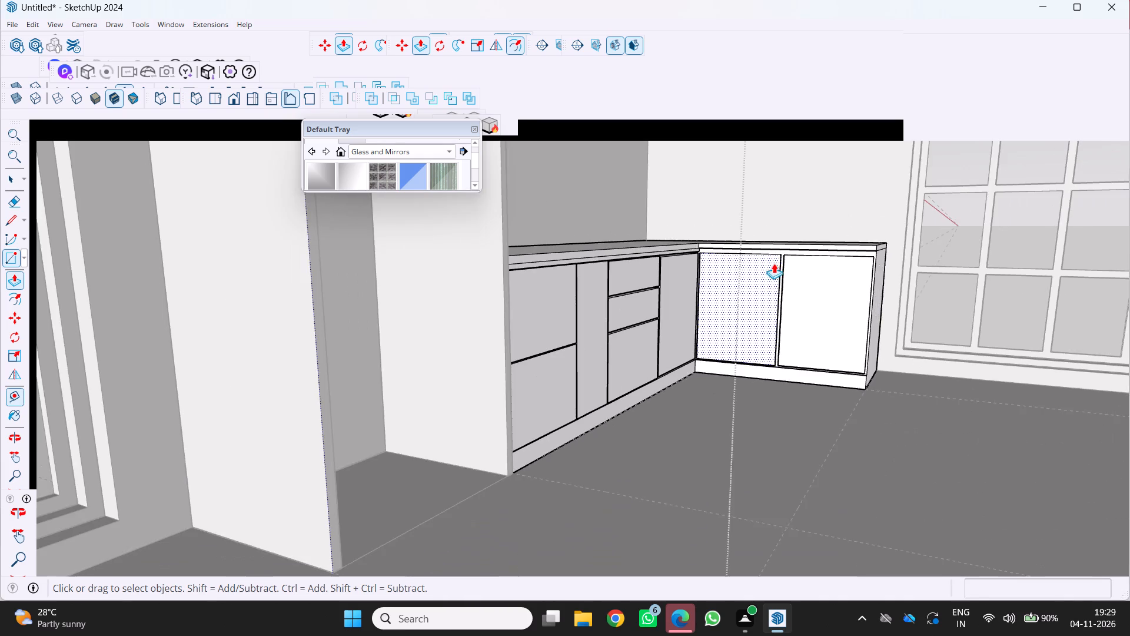
# Examine the base cabinets with their recessed gaps, the tall unit and the whole room from several viewpoints.
pyautogui.moveTo(776, 265); pyautogui.dragTo(640, 264, button='middle')
pyautogui.scroll(2, 663, 339)
pyautogui.scroll(-3, 665, 340)
pyautogui.moveTo(680, 344); pyautogui.dragTo(674, 334, button='middle')
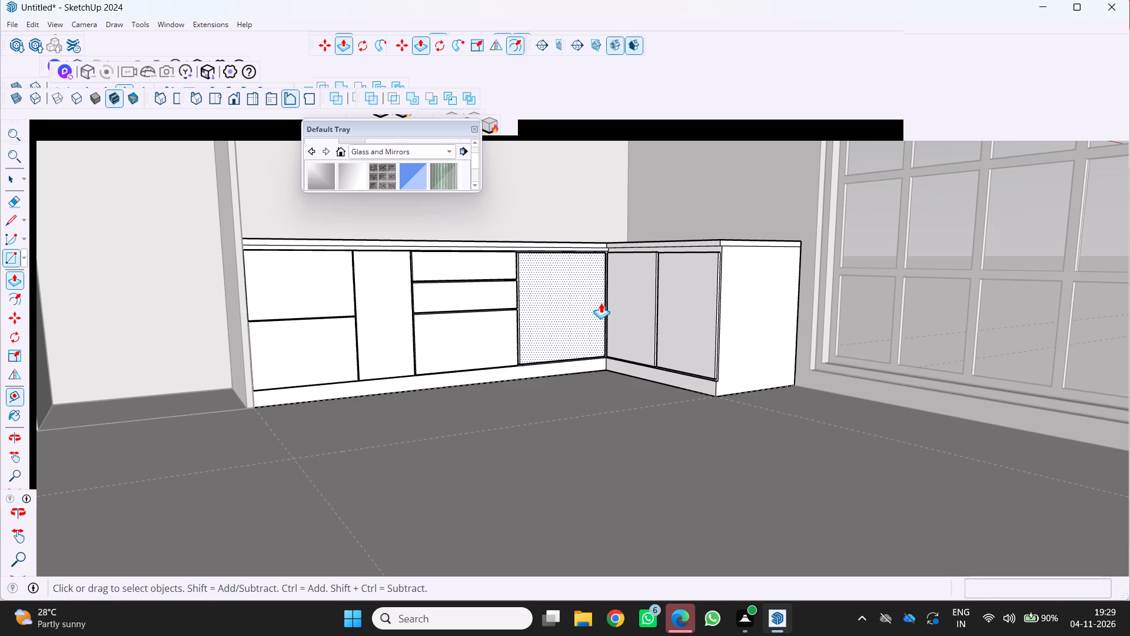
pyautogui.scroll(-4, 517, 304)
pyautogui.scroll(3, 478, 353)
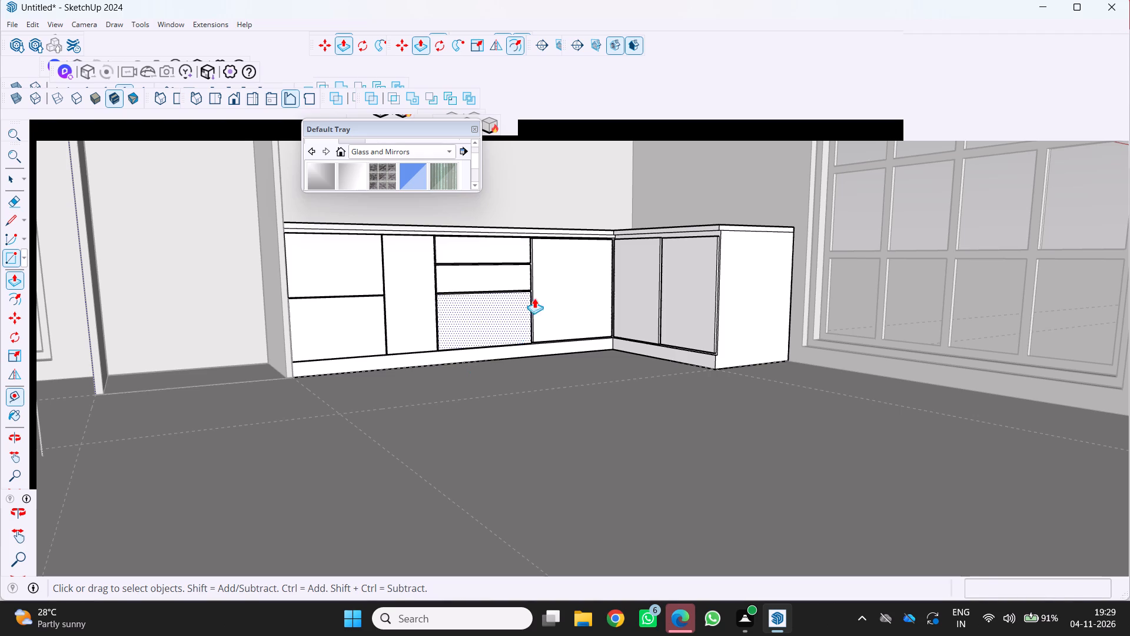
pyautogui.scroll(-5, 554, 256)
pyautogui.moveTo(596, 365); pyautogui.dragTo(551, 375, button='middle')
pyautogui.middleClick(548, 375)
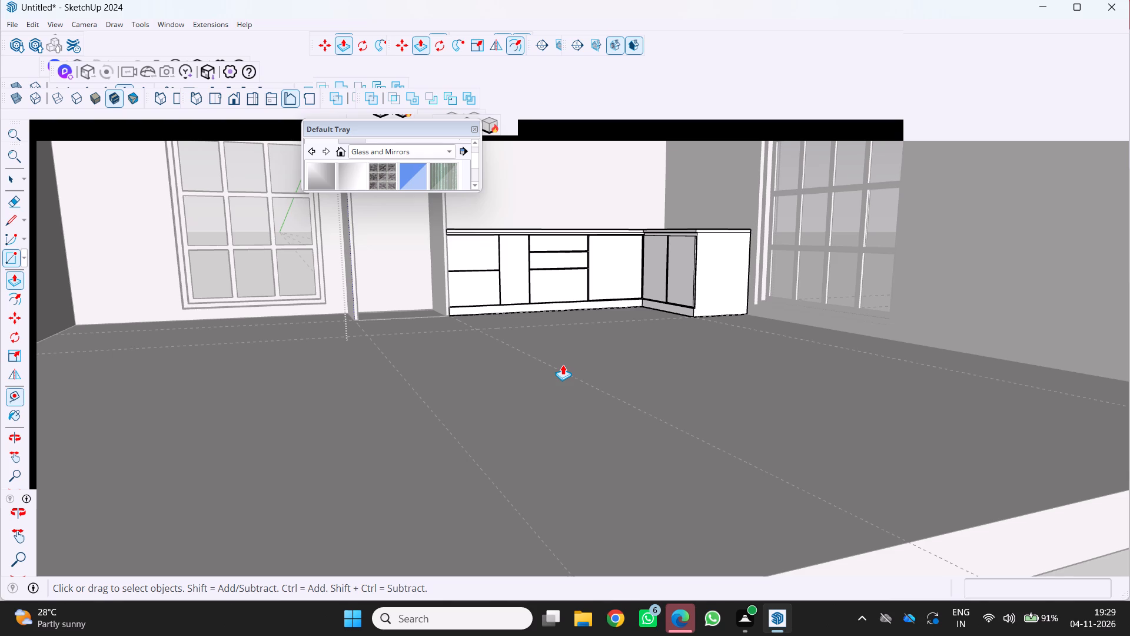
pyautogui.scroll(-3, 497, 303)
pyautogui.moveTo(516, 317); pyautogui.dragTo(420, 353, button='middle')
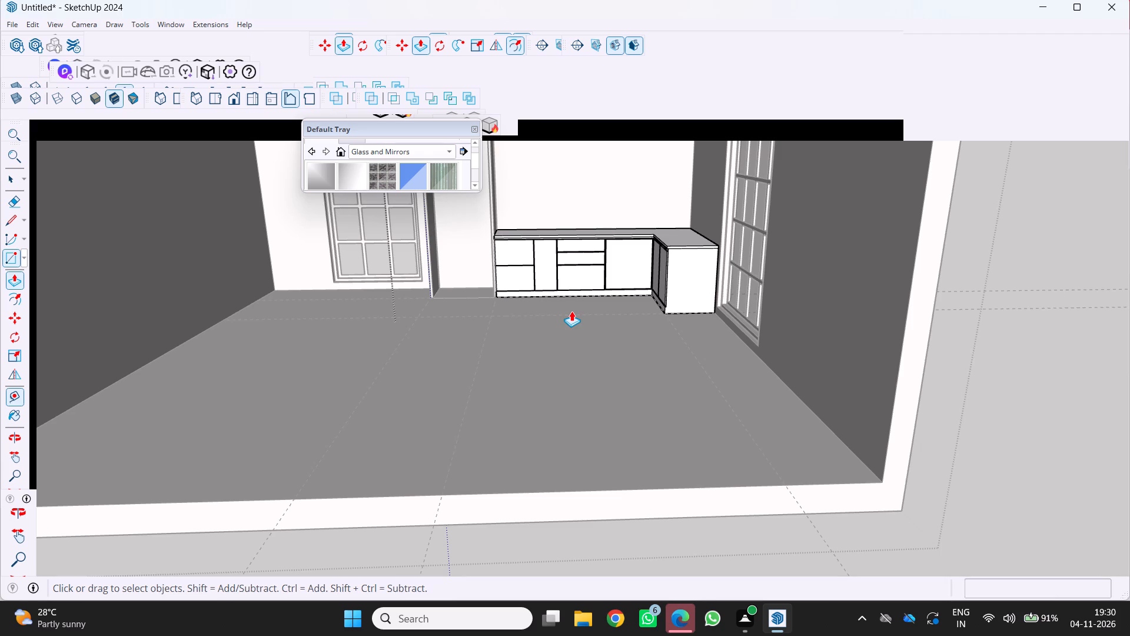
pyautogui.scroll(-5, 360, 220)
pyautogui.scroll(1, 375, 233)
pyautogui.moveTo(381, 232); pyautogui.dragTo(533, 185, button='middle')
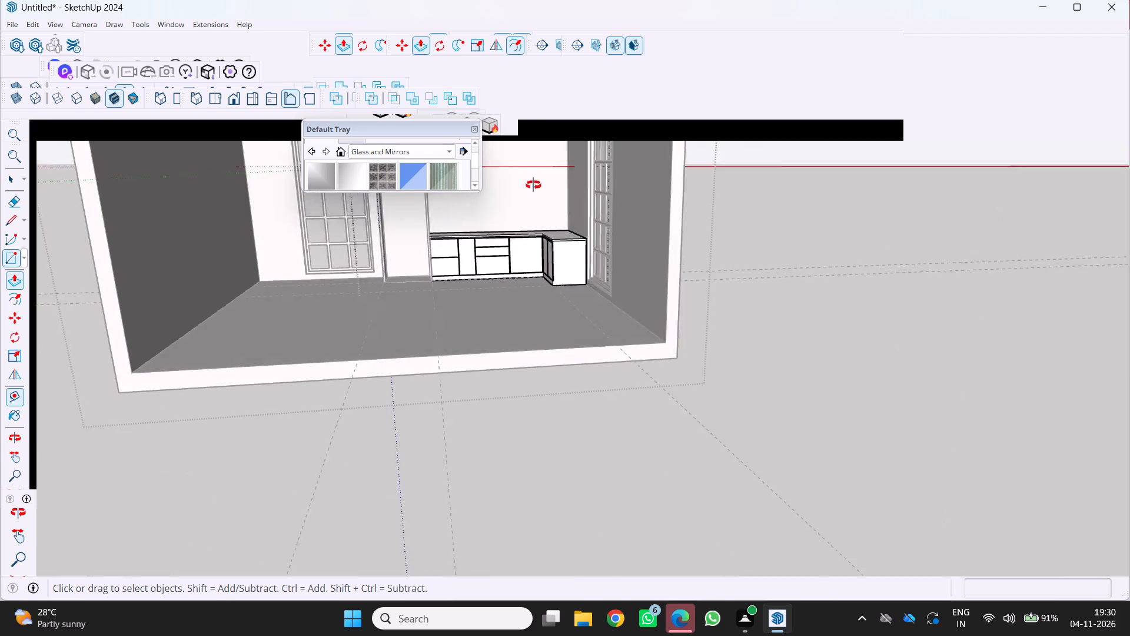
pyautogui.moveTo(533, 185); pyautogui.dragTo(549, 184, button='middle')
pyautogui.scroll(-4, 549, 184)
pyautogui.middleClick(549, 184)
pyautogui.scroll(4, 430, 256)
pyautogui.moveTo(425, 254); pyautogui.dragTo(307, 358, button='middle')
pyautogui.middleClick(307, 358)
pyautogui.middleClick(306, 359)
pyautogui.scroll(-5, 305, 359)
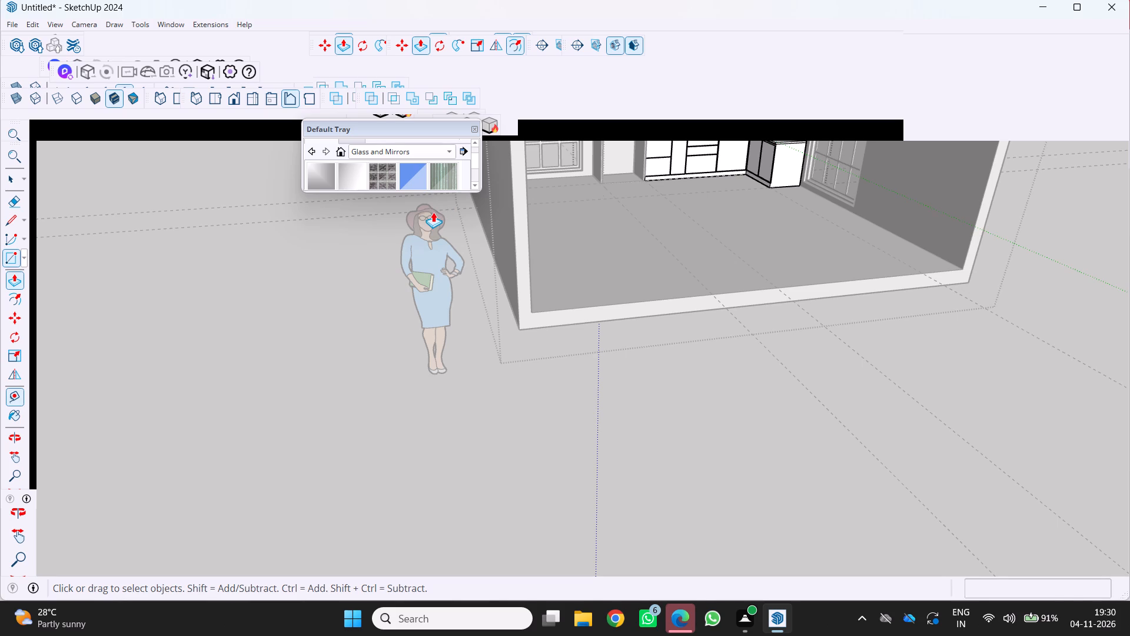
pyautogui.keyDown('shift'); pyautogui.scroll(-3, 433, 212); pyautogui.keyUp('shift')
pyautogui.keyDown('shift'); pyautogui.middleClick(433, 212); pyautogui.keyUp('shift')
pyautogui.keyDown('shift'); pyautogui.moveTo(433, 216); pyautogui.dragTo(429, 251, button='middle'); pyautogui.keyUp('shift')
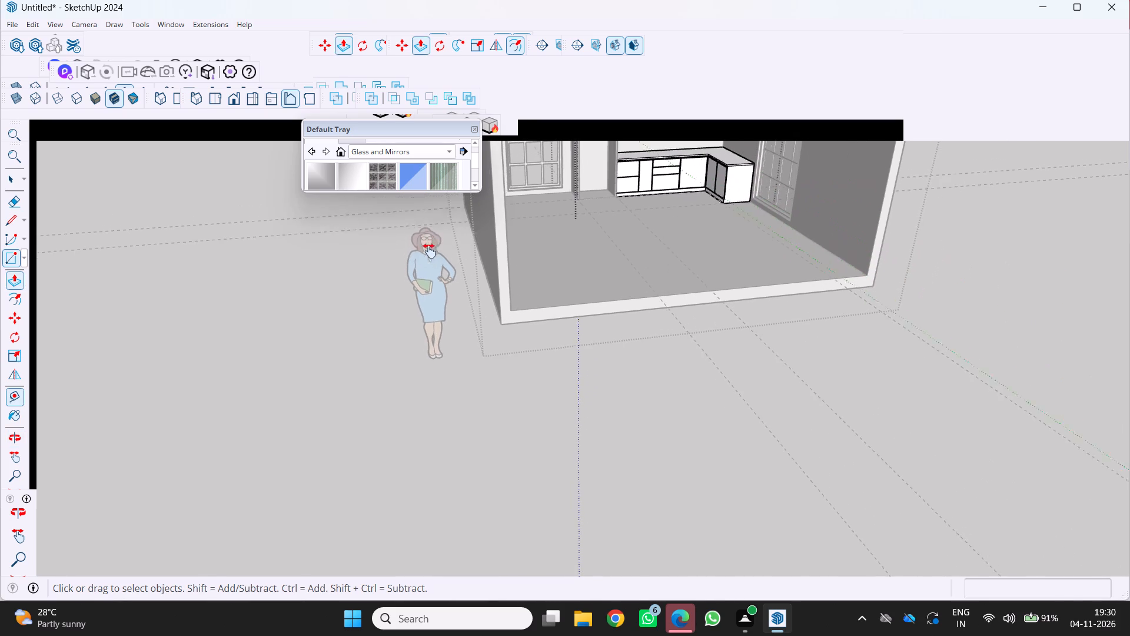
pyautogui.keyDown('shift'); pyautogui.moveTo(429, 251); pyautogui.dragTo(295, 456, button='middle'); pyautogui.keyUp('shift')
pyautogui.keyDown('shift'); pyautogui.scroll(-4, 294, 457); pyautogui.keyUp('shift')
pyautogui.keyDown('shift'); pyautogui.scroll(6, 330, 289); pyautogui.keyUp('shift')
pyautogui.moveTo(350, 269); pyautogui.dragTo(341, 244, button='middle')
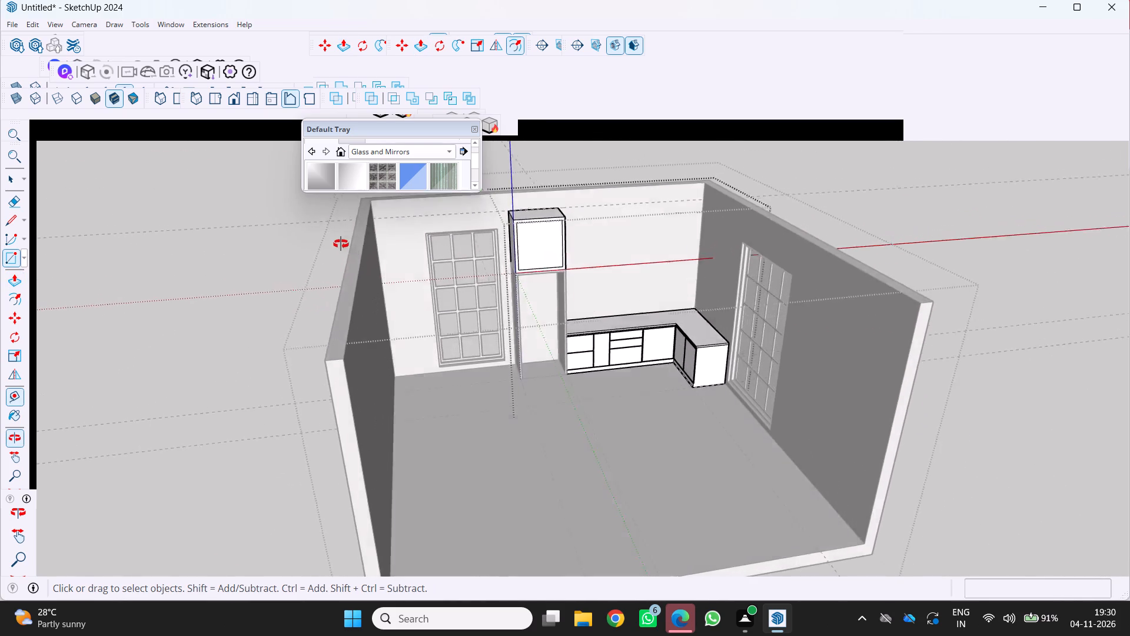
pyautogui.moveTo(341, 244); pyautogui.dragTo(329, 201, button='middle')
pyautogui.scroll(5, 611, 367)
pyautogui.scroll(4, 487, 264)
pyautogui.middleClick(486, 250)
pyautogui.moveTo(490, 253); pyautogui.dragTo(517, 268, button='middle')
pyautogui.middleClick(518, 268)
pyautogui.scroll(-3, 519, 268)
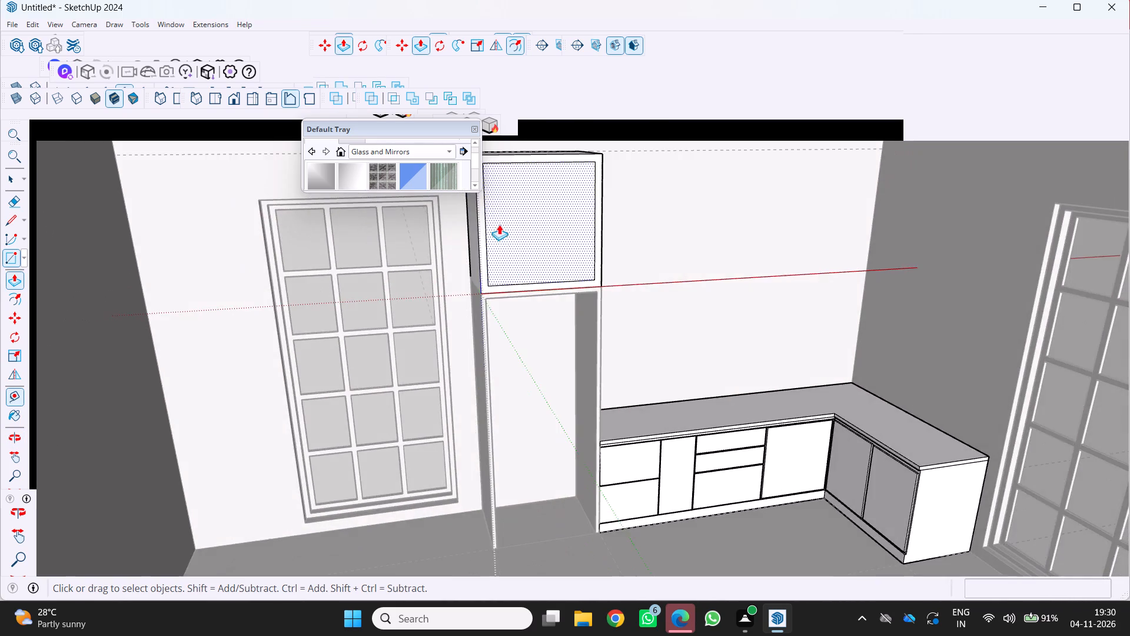
pyautogui.scroll(-6, 499, 224)
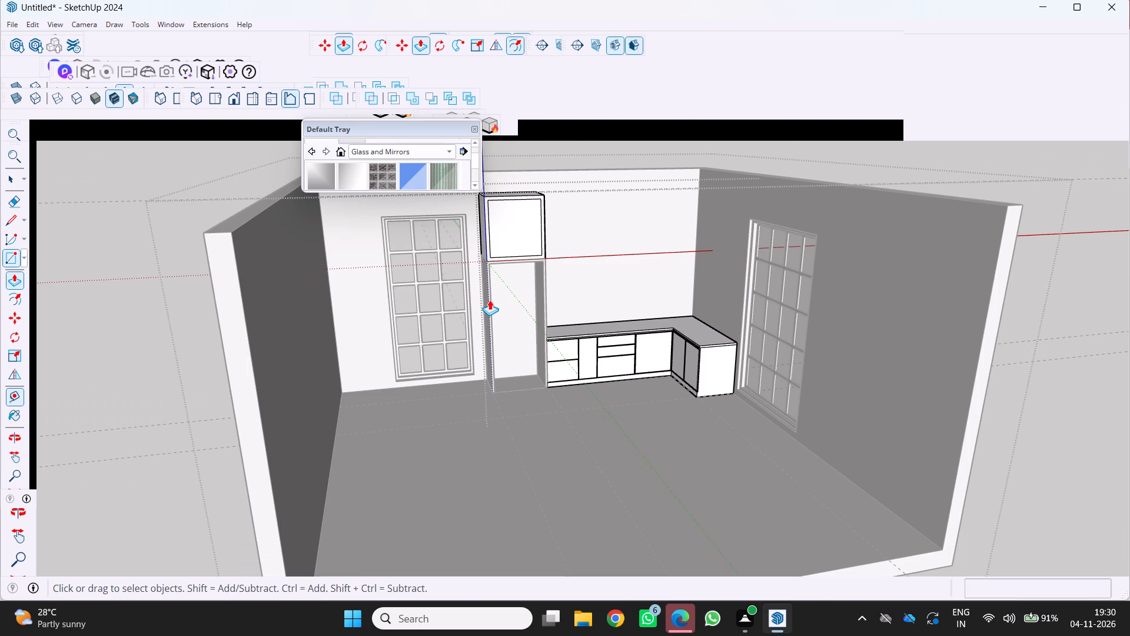
pyautogui.press('space')
pyautogui.scroll(-8, 527, 316)
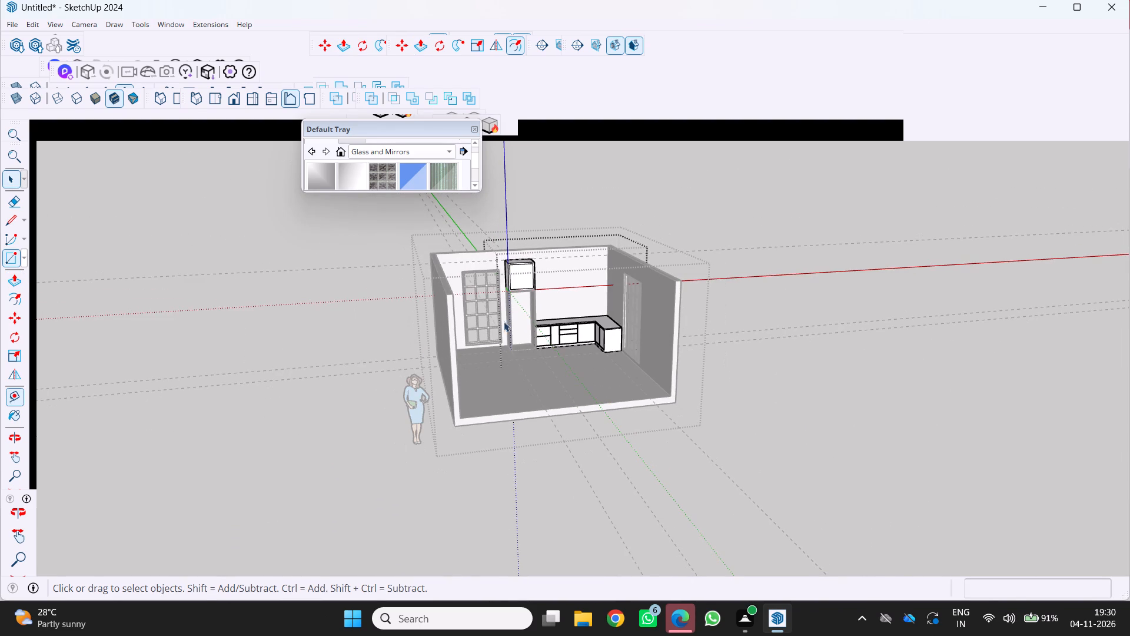
pyautogui.click(332, 389)
pyautogui.scroll(11, 360, 376)
pyautogui.moveTo(374, 352); pyautogui.dragTo(311, 343, button='middle')
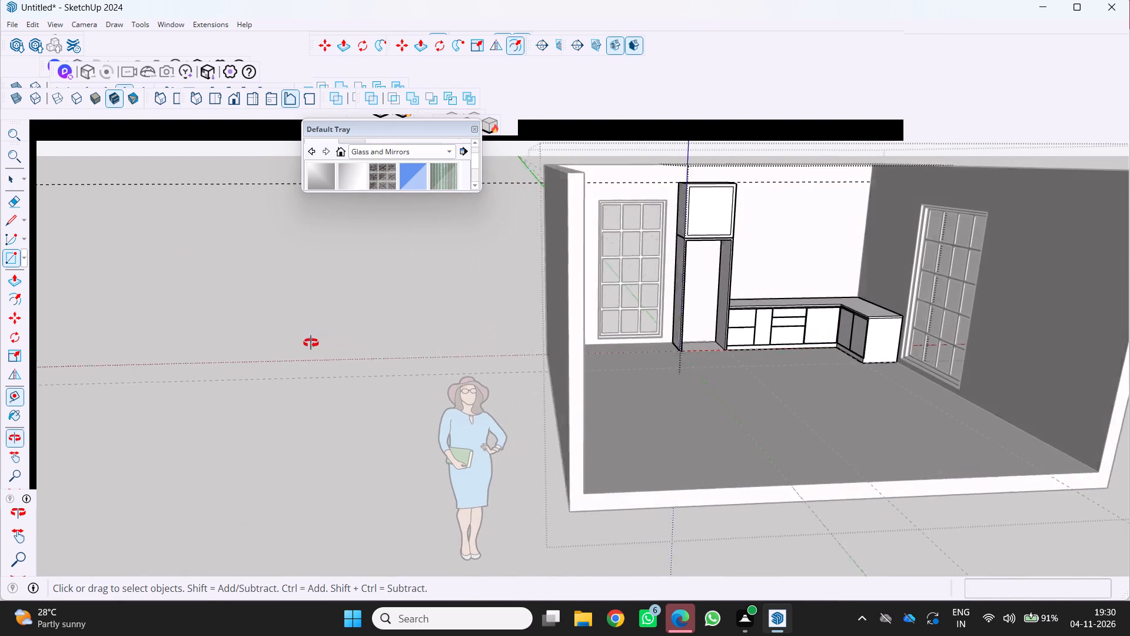
pyautogui.moveTo(311, 343); pyautogui.dragTo(308, 343, button='middle')
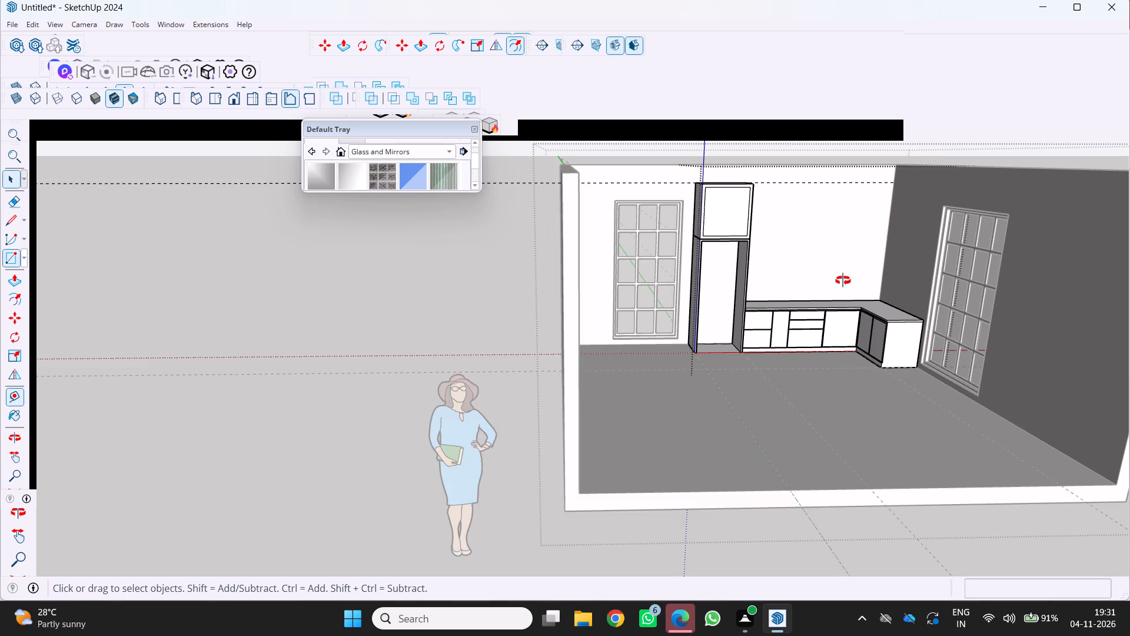
# Place a horizontal guide on the back wall 75 cm above the countertop's rear edge.
pyautogui.moveTo(843, 280); pyautogui.dragTo(822, 281, button='middle')
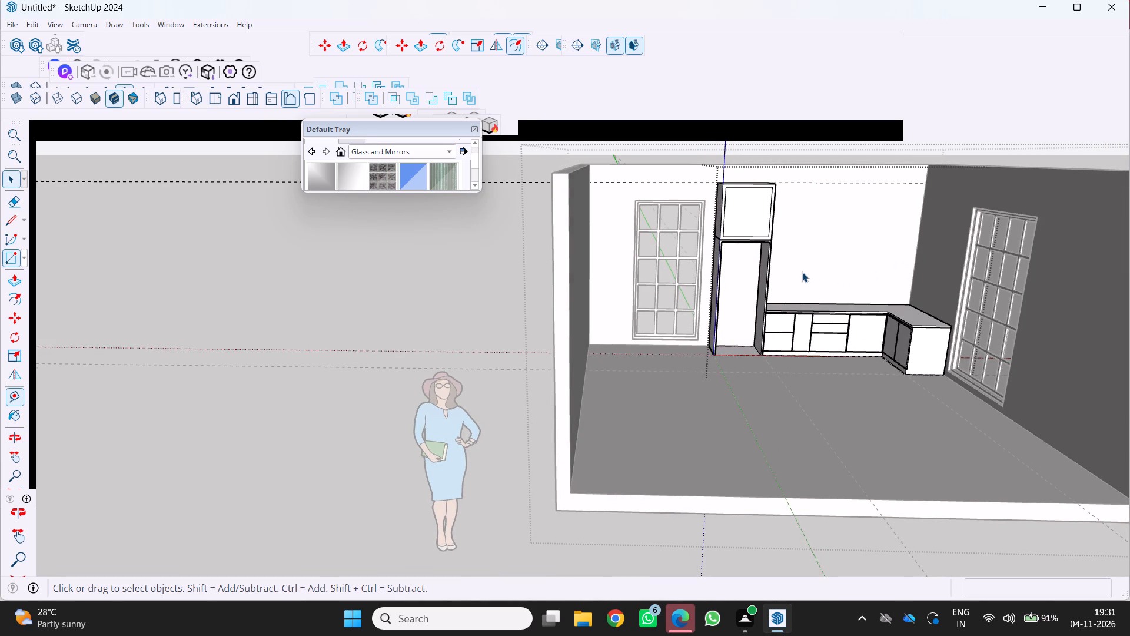
pyautogui.scroll(4, 869, 267)
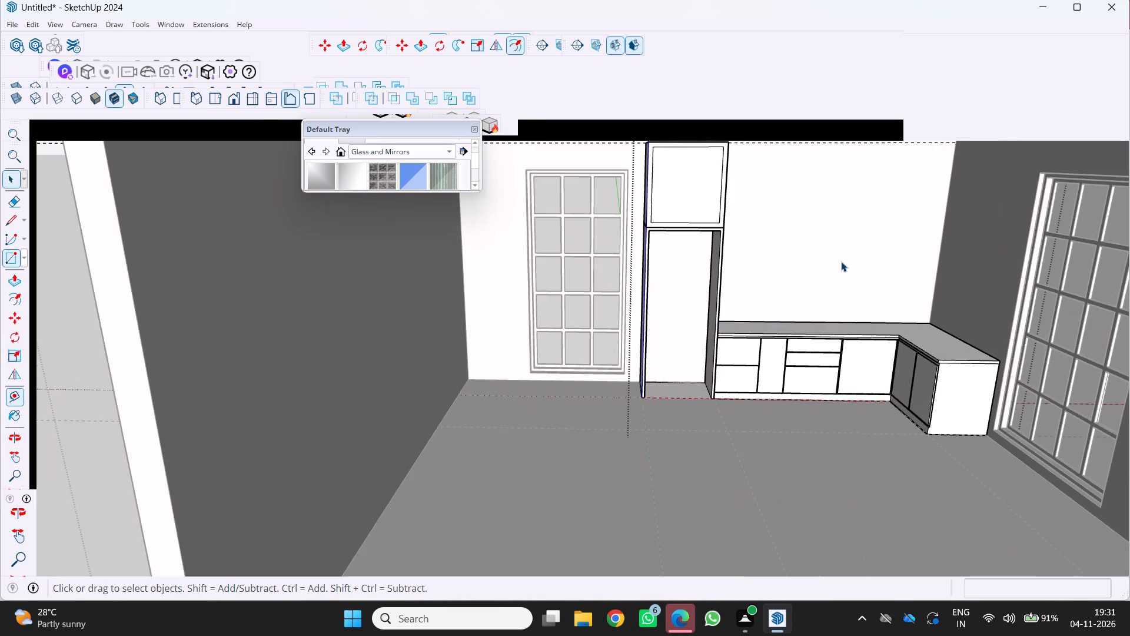
pyautogui.scroll(1, 841, 261)
pyautogui.moveTo(841, 261); pyautogui.dragTo(783, 290, button='middle')
pyautogui.scroll(3, 769, 340)
pyautogui.press('t')
pyautogui.scroll(3, 773, 353)
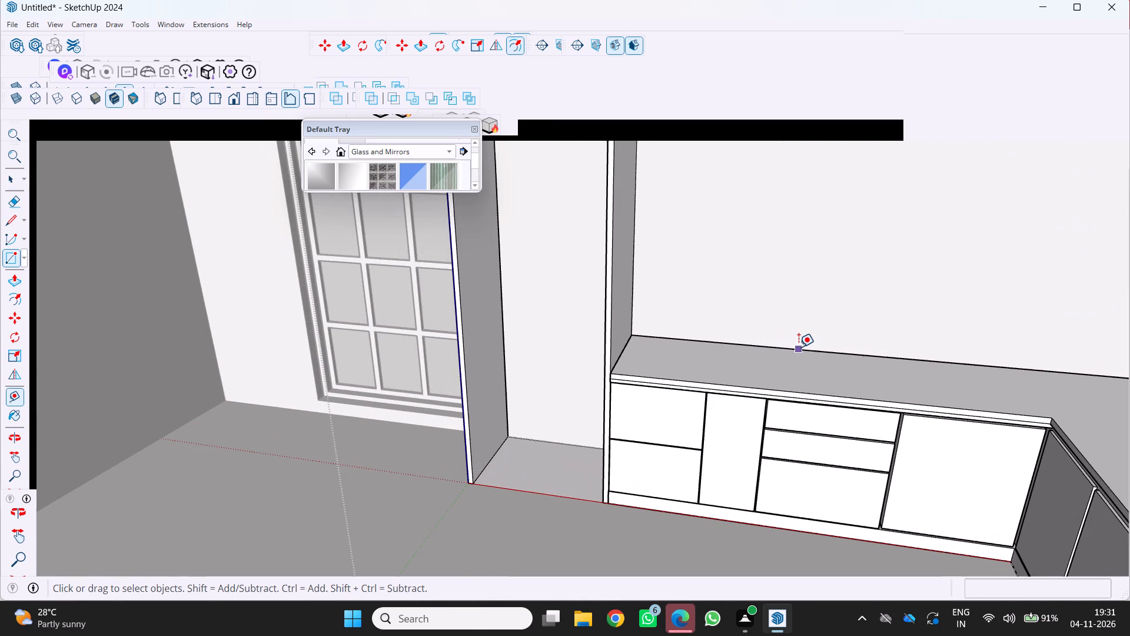
pyautogui.click(799, 347)
pyautogui.scroll(-5, 826, 287)
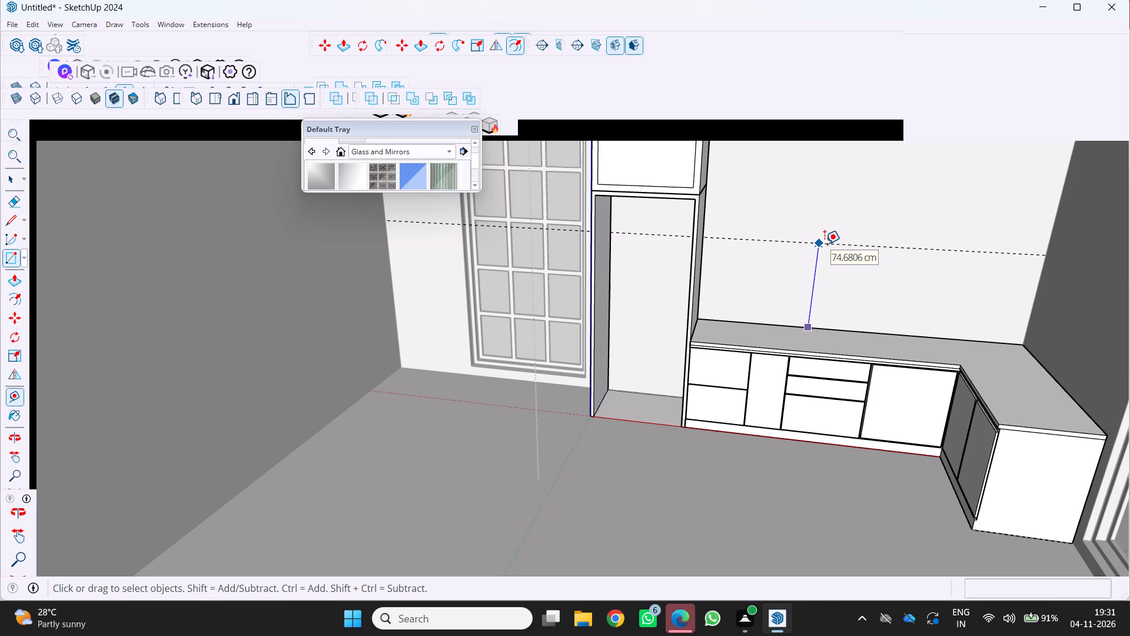
pyautogui.write('75')
pyautogui.press('Return')
# Place a vertical guide on the back wall 60 cm from the corner with the adjoining side wall.
pyautogui.scroll(-4, 806, 239)
pyautogui.scroll(2, 806, 243)
pyautogui.middleClick(806, 243)
pyautogui.middleClick(802, 240)
pyautogui.moveTo(805, 234); pyautogui.dragTo(823, 185, button='middle')
pyautogui.middleClick(823, 185)
pyautogui.middleClick(823, 185)
pyautogui.scroll(6, 777, 228)
pyautogui.scroll(-4, 662, 286)
pyautogui.moveTo(616, 334); pyautogui.dragTo(720, 229, button='middle')
pyautogui.scroll(1, 616, 334)
pyautogui.middleClick(721, 228)
pyautogui.middleClick(723, 227)
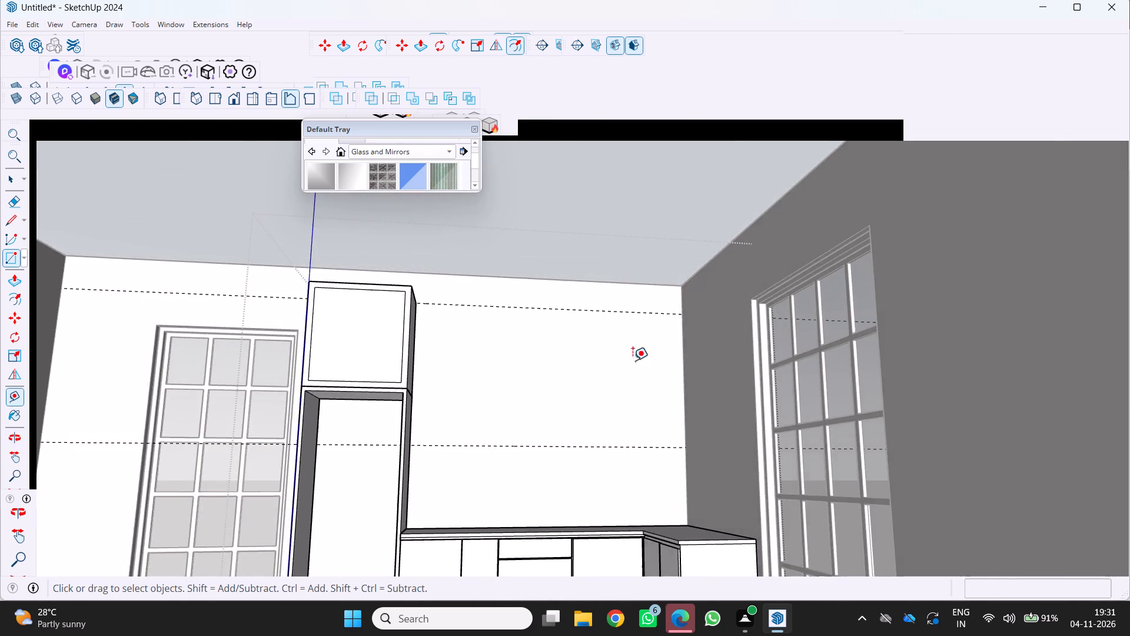
pyautogui.scroll(7, 575, 446)
pyautogui.scroll(-5, 591, 419)
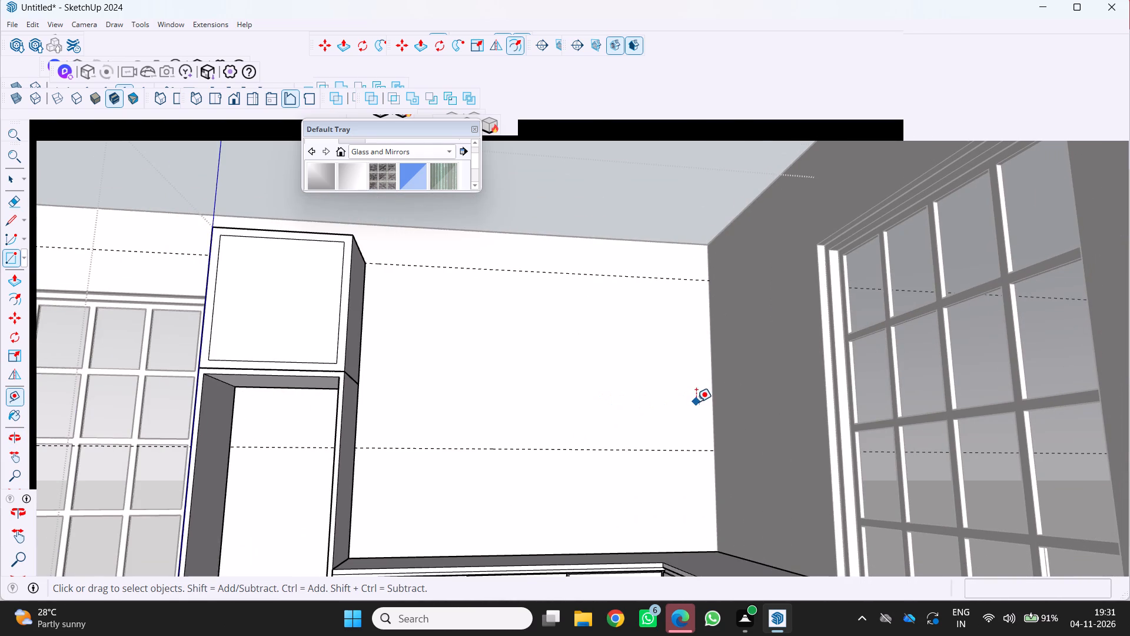
pyautogui.click(714, 408)
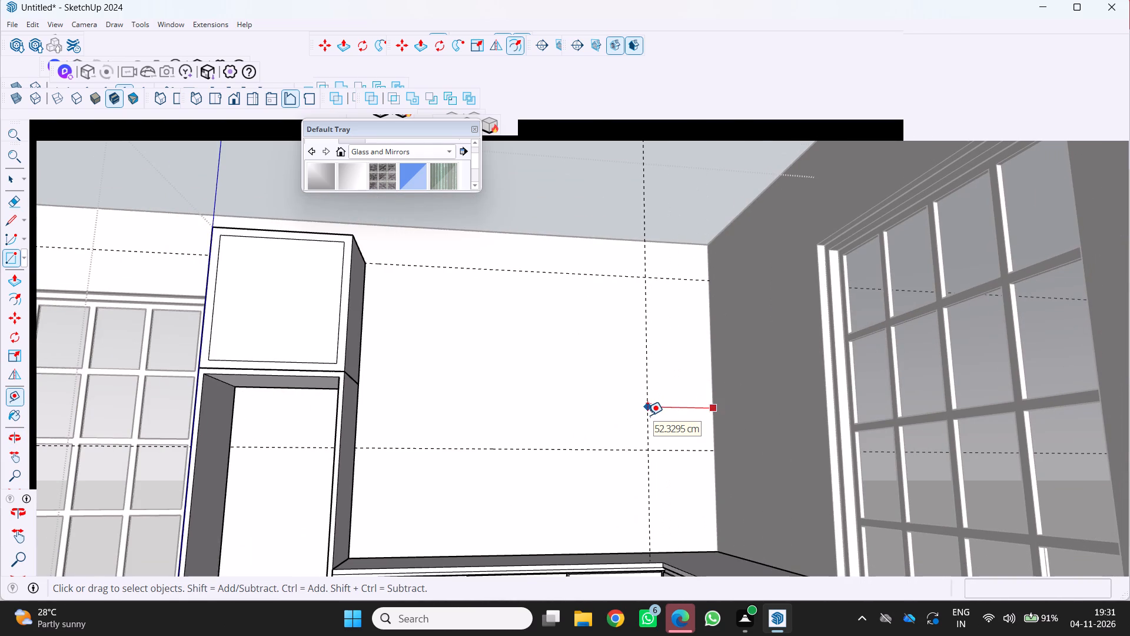
pyautogui.write('60')
pyautogui.press('Return')
# Draw a rectangle on the back wall from the tall unit's upper rear corner to the intersection of the 75 cm and 60 cm guides.
pyautogui.scroll(-4, 599, 421)
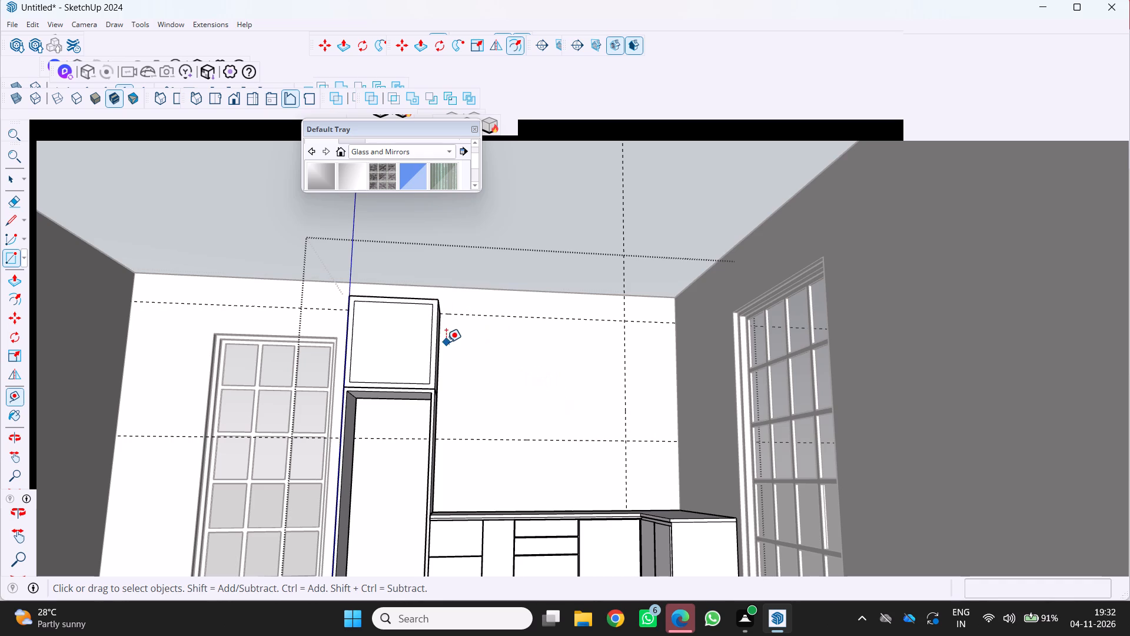
pyautogui.moveTo(444, 350); pyautogui.dragTo(390, 366, button='middle')
pyautogui.middleClick(390, 366)
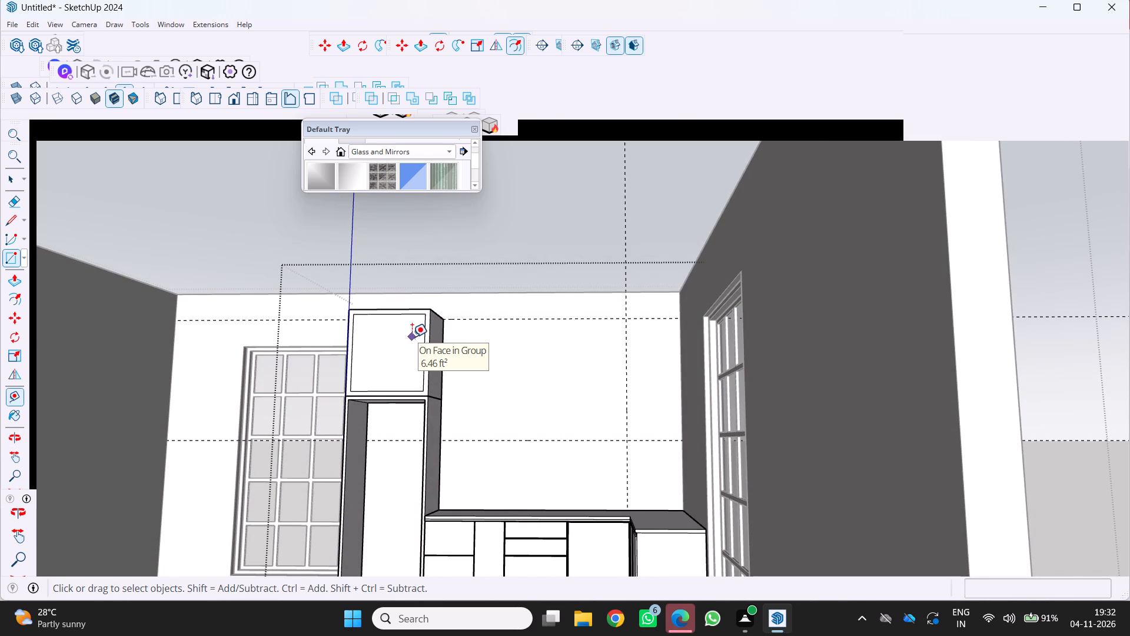
pyautogui.press('r')
pyautogui.scroll(5, 416, 289)
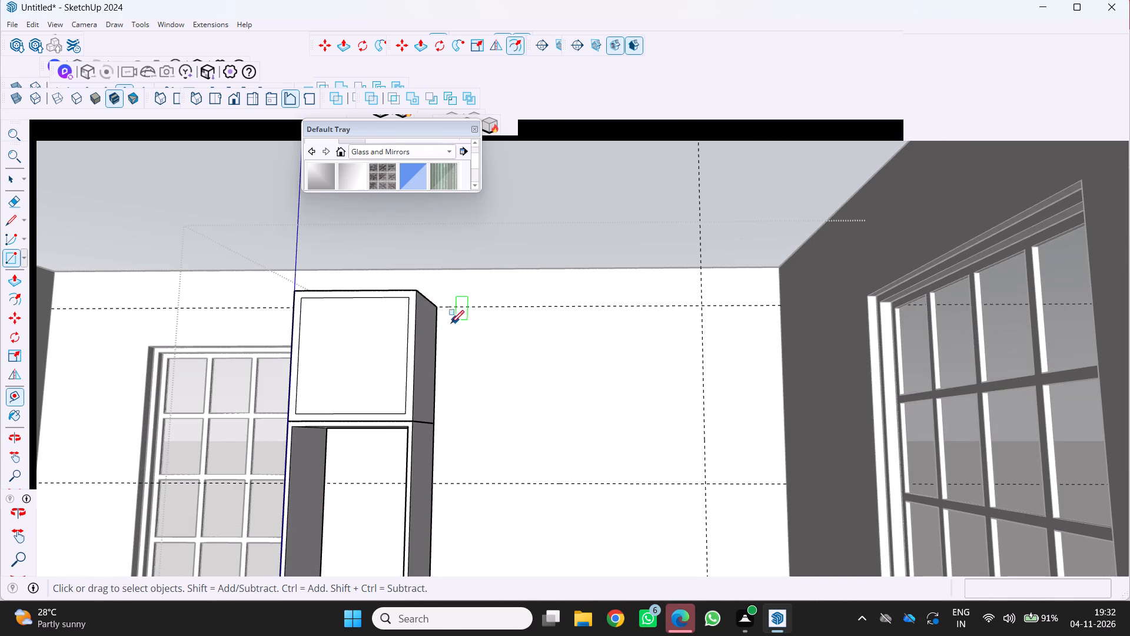
pyautogui.scroll(5, 440, 310)
pyautogui.click(436, 308)
pyautogui.scroll(-5, 451, 323)
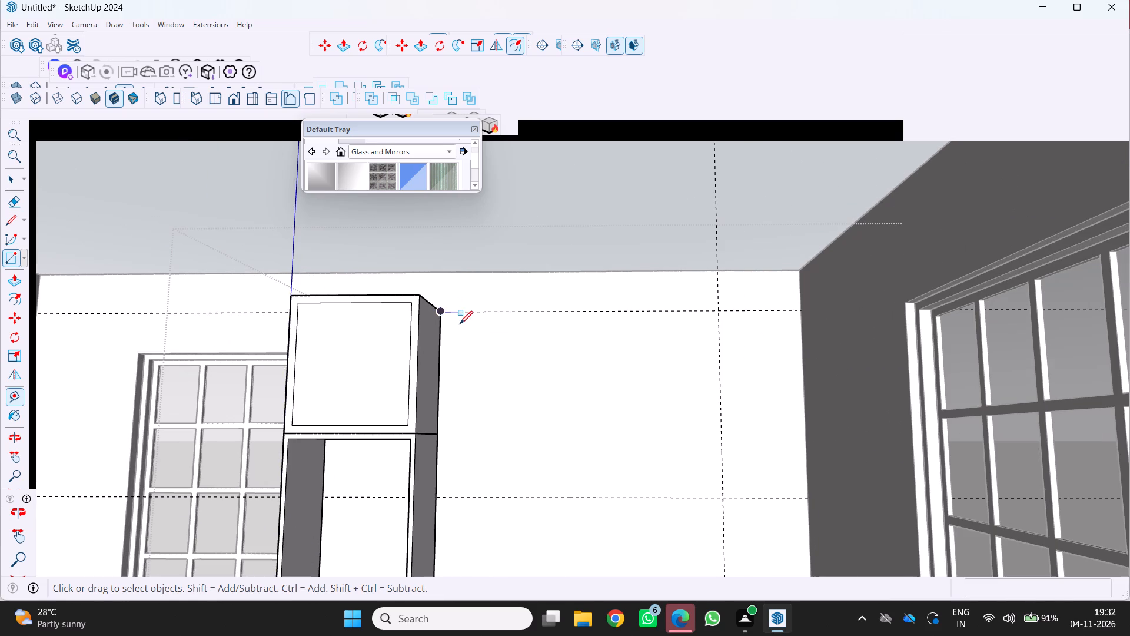
pyautogui.scroll(1, 723, 503)
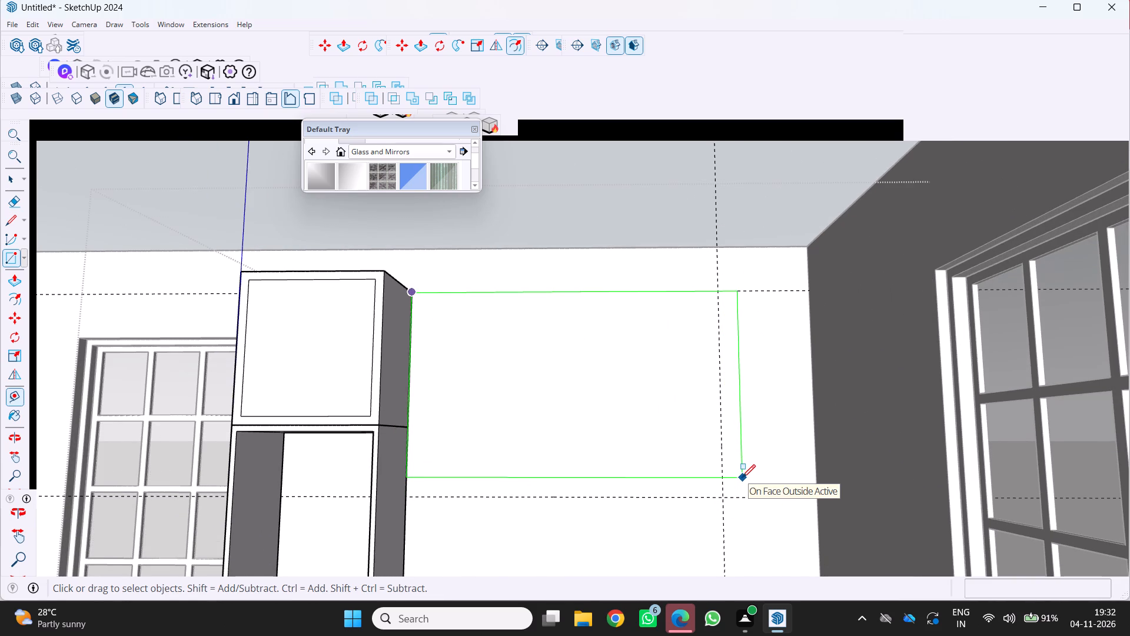
pyautogui.scroll(4, 729, 481)
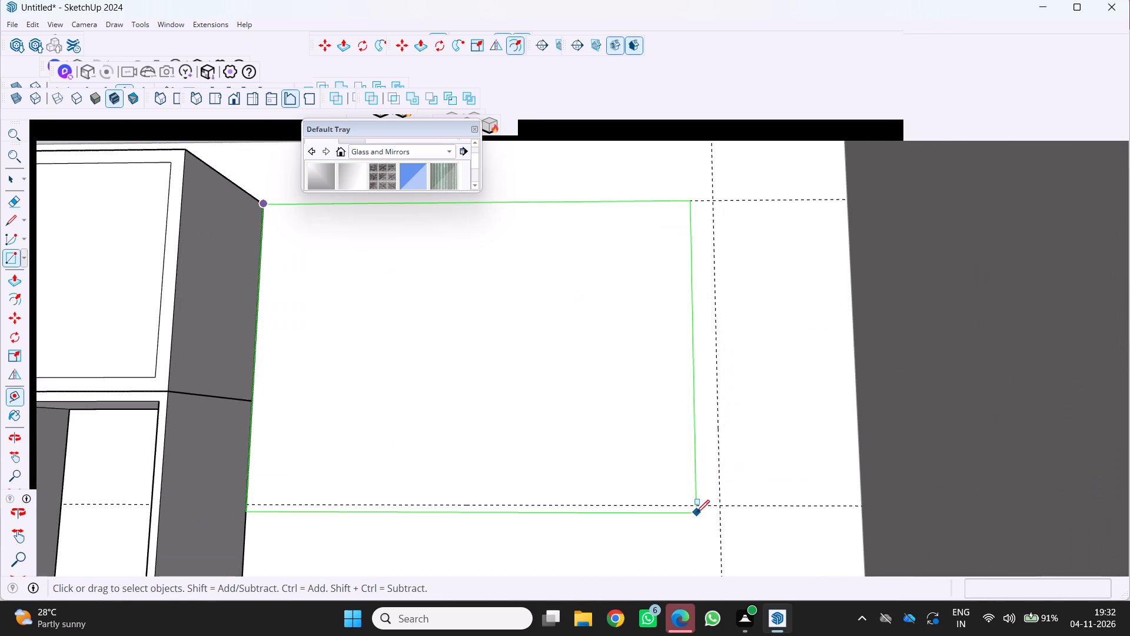
pyautogui.scroll(7, 736, 498)
pyautogui.click(714, 509)
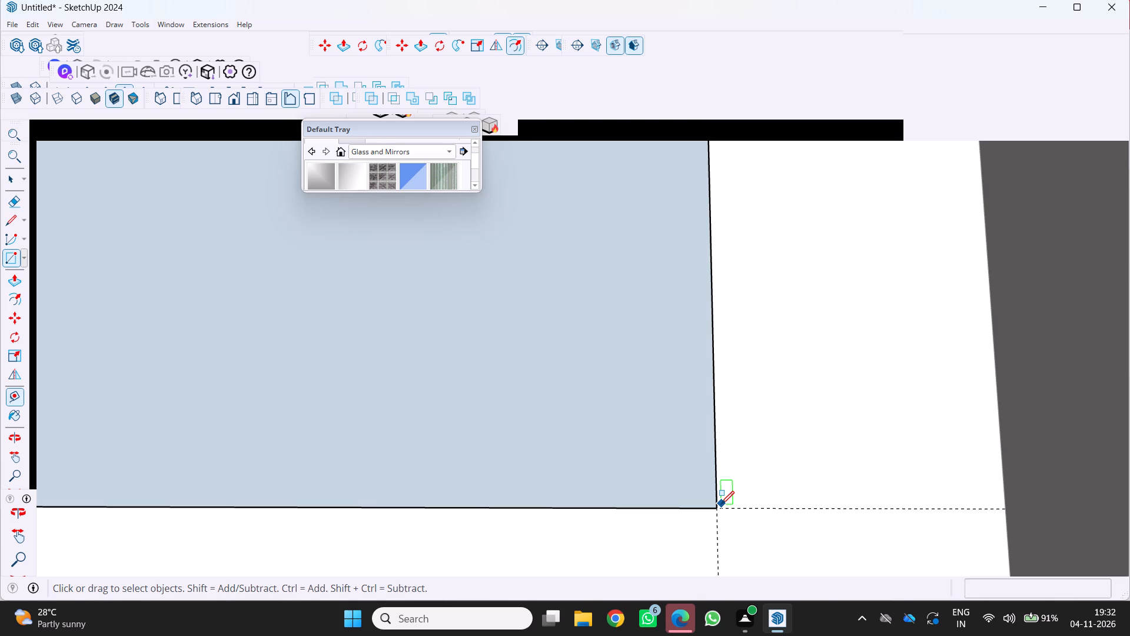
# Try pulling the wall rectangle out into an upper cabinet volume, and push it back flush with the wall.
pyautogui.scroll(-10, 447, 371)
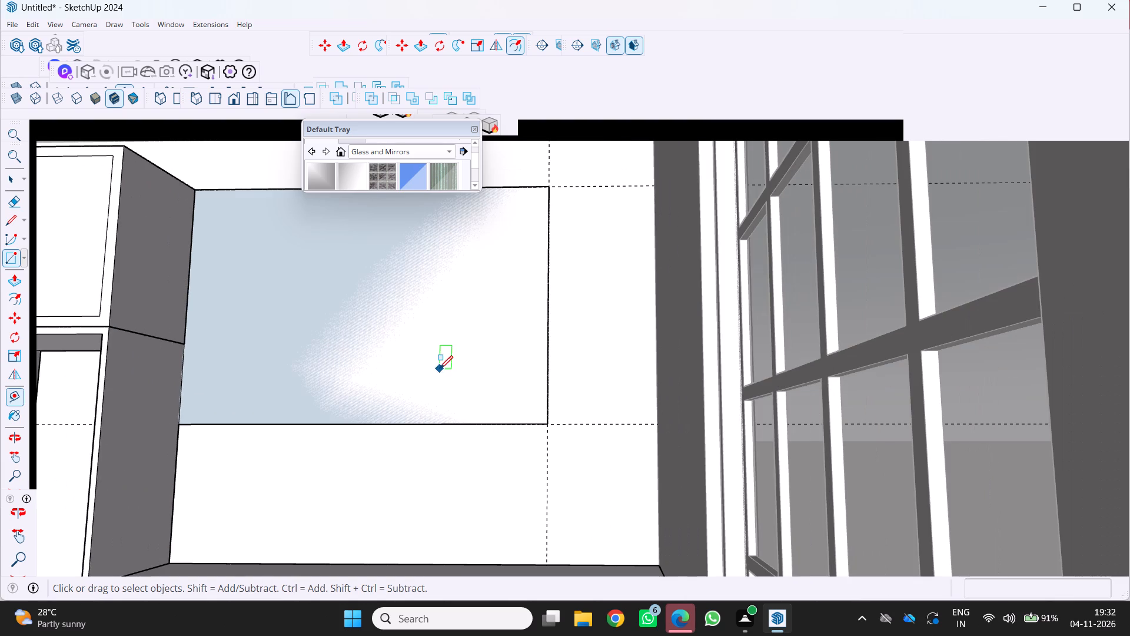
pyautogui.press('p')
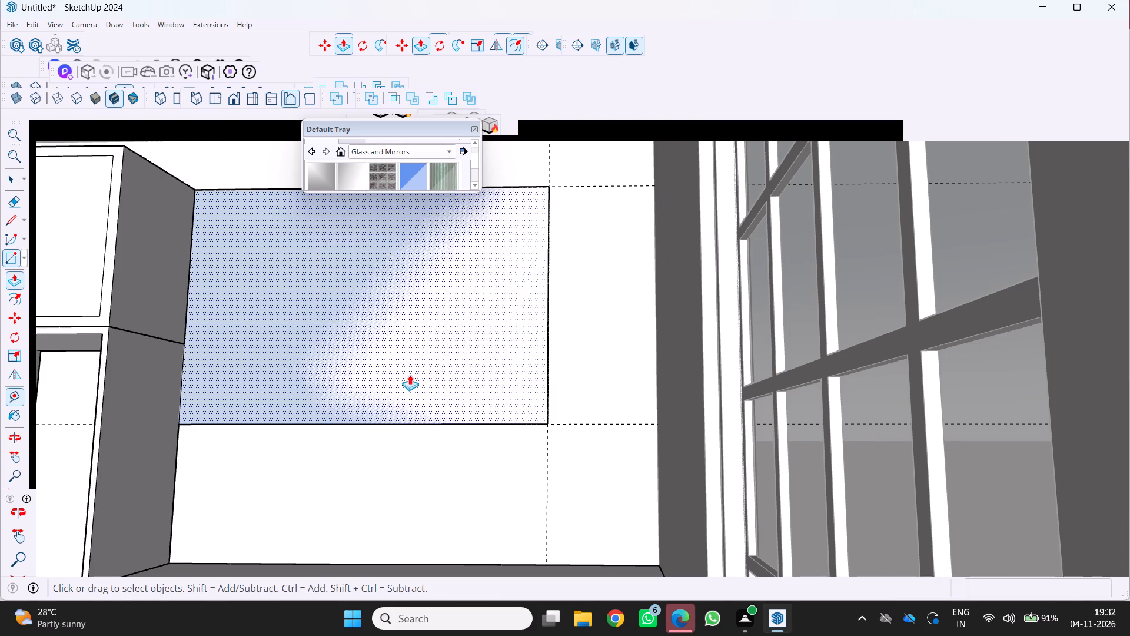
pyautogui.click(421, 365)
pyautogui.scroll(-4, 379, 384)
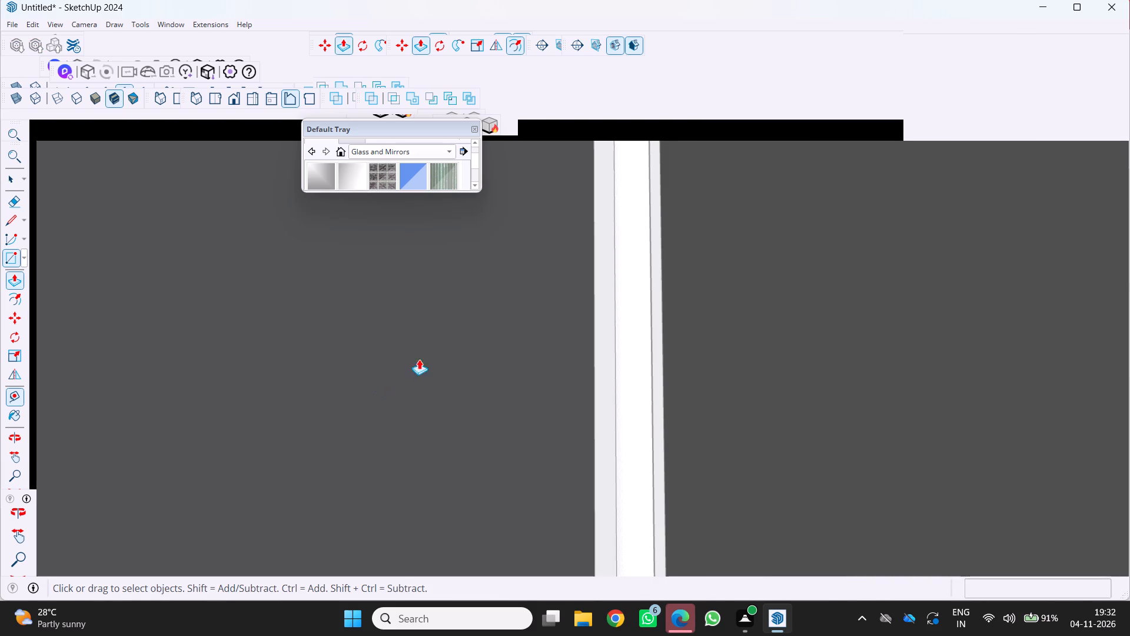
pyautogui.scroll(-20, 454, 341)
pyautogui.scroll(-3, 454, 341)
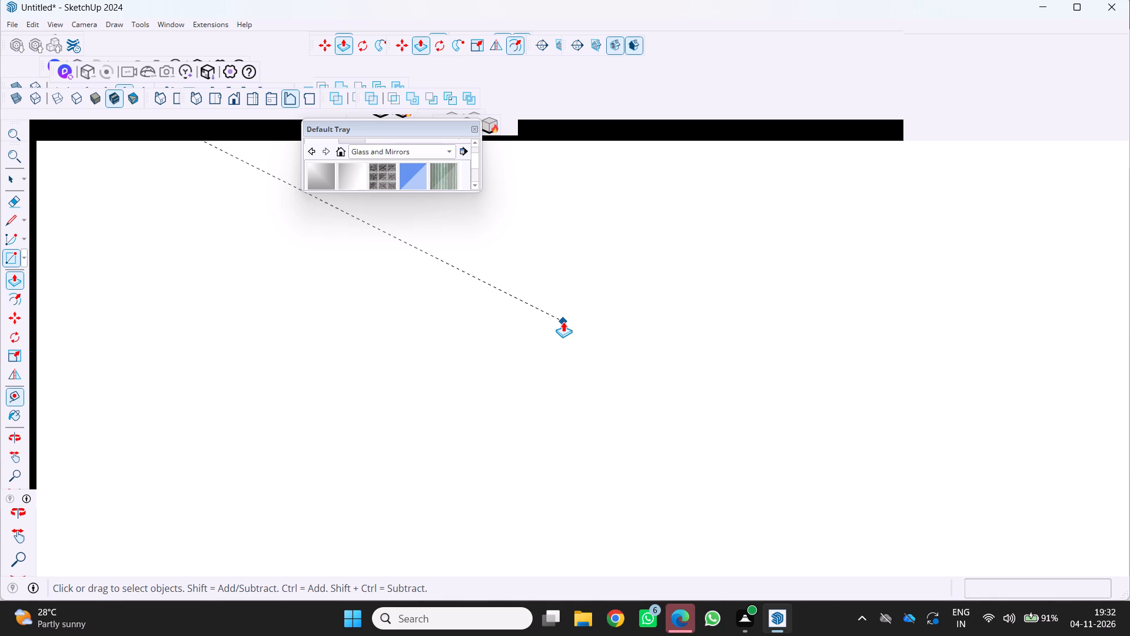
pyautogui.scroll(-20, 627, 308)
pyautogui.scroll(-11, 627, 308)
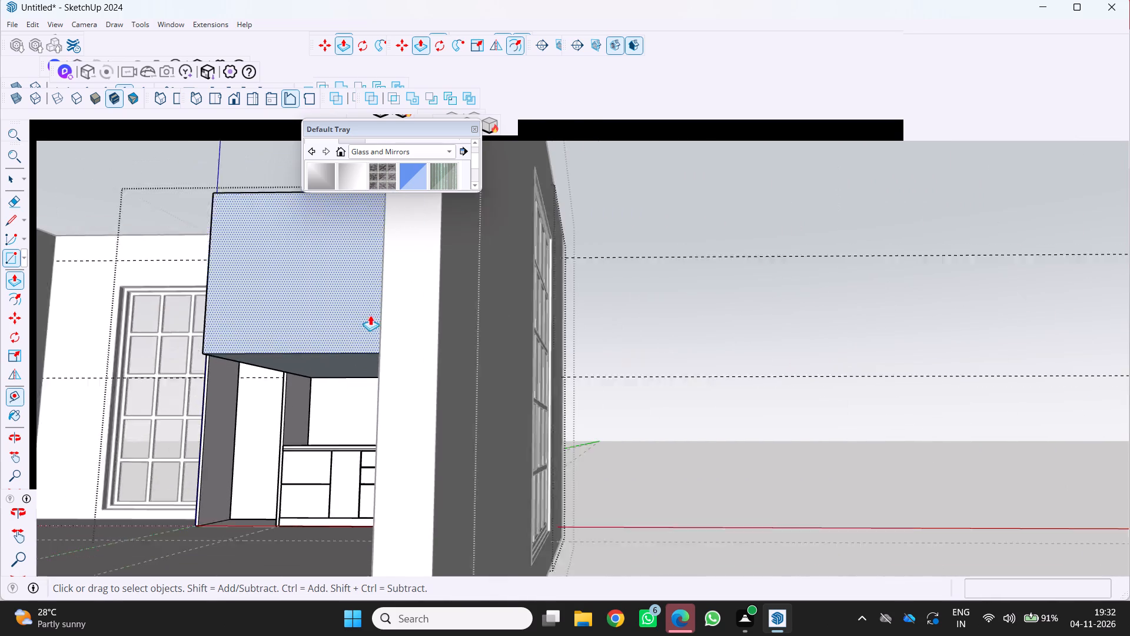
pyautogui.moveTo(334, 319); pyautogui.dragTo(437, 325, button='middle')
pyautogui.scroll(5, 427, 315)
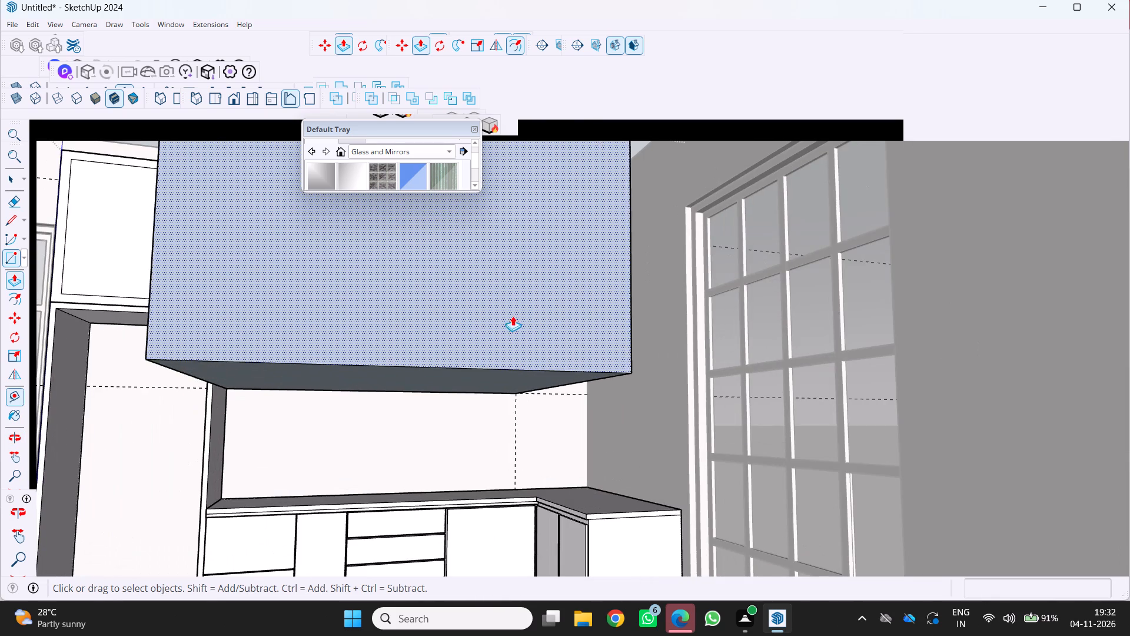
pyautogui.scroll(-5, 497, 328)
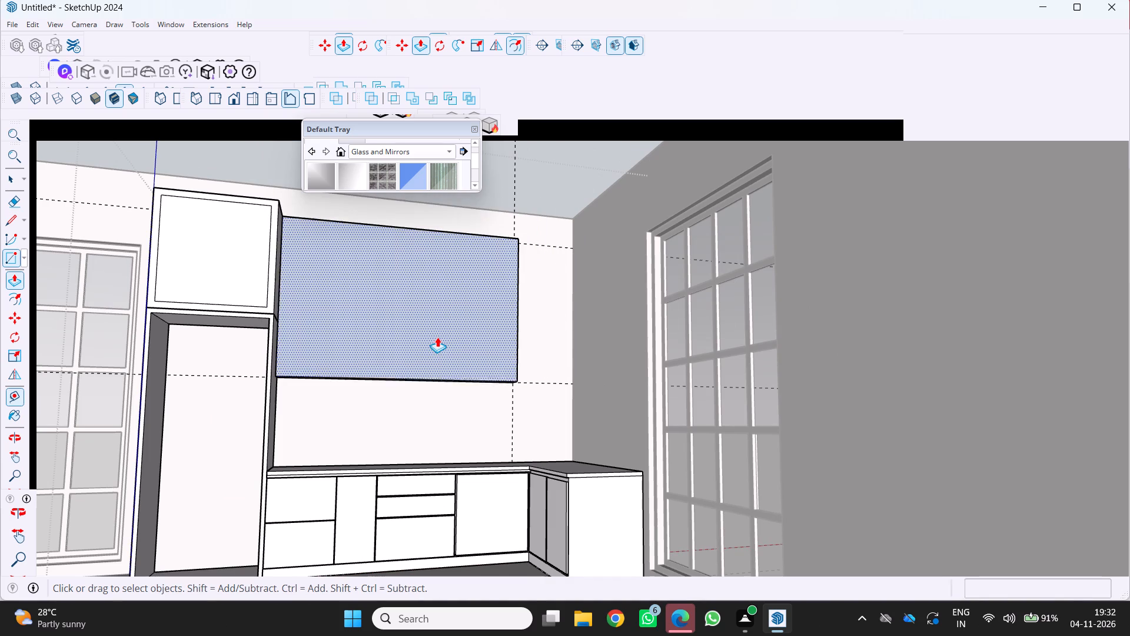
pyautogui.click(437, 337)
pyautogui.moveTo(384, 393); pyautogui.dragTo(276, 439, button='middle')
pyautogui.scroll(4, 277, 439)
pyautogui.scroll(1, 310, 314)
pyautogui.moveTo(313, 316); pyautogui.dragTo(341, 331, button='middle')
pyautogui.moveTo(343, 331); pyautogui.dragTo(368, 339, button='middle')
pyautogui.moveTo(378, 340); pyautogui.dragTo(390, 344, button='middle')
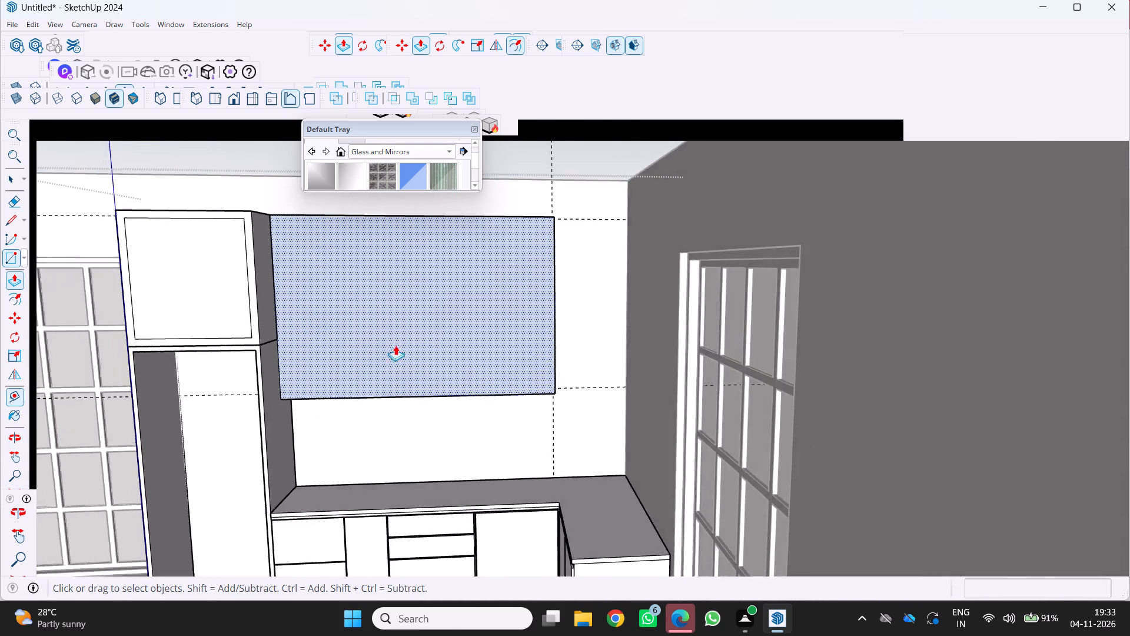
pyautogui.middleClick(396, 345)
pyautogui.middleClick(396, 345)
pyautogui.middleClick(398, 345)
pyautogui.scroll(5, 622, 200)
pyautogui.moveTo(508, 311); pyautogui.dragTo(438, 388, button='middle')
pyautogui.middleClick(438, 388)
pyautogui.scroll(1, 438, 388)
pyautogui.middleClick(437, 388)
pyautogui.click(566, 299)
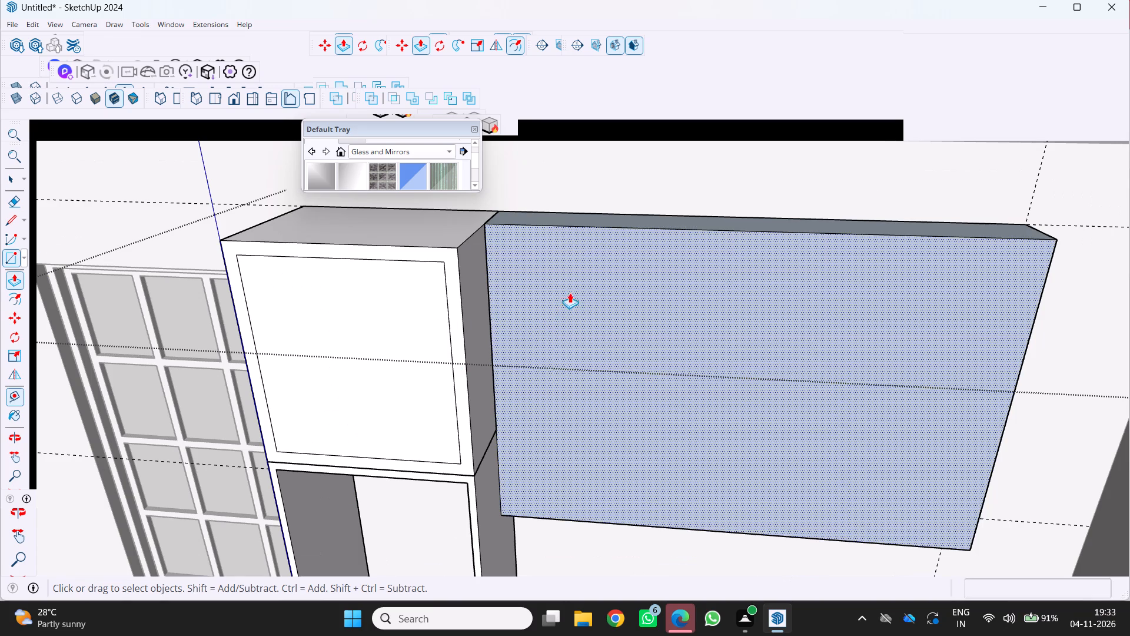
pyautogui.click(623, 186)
# Make a group from the wall rectangle's face and its bounding edges.
pyautogui.scroll(1, 430, 353)
pyautogui.moveTo(421, 356); pyautogui.dragTo(416, 346, button='middle')
pyautogui.moveTo(416, 340); pyautogui.dragTo(436, 311, button='middle')
pyautogui.scroll(-1, 444, 316)
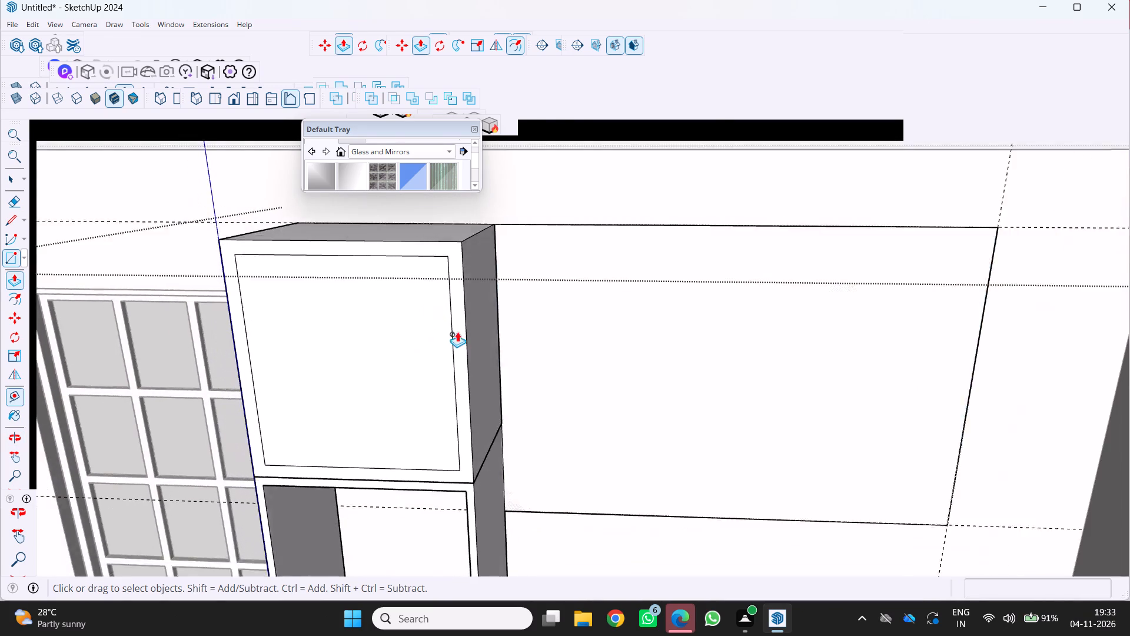
pyautogui.scroll(-2, 457, 332)
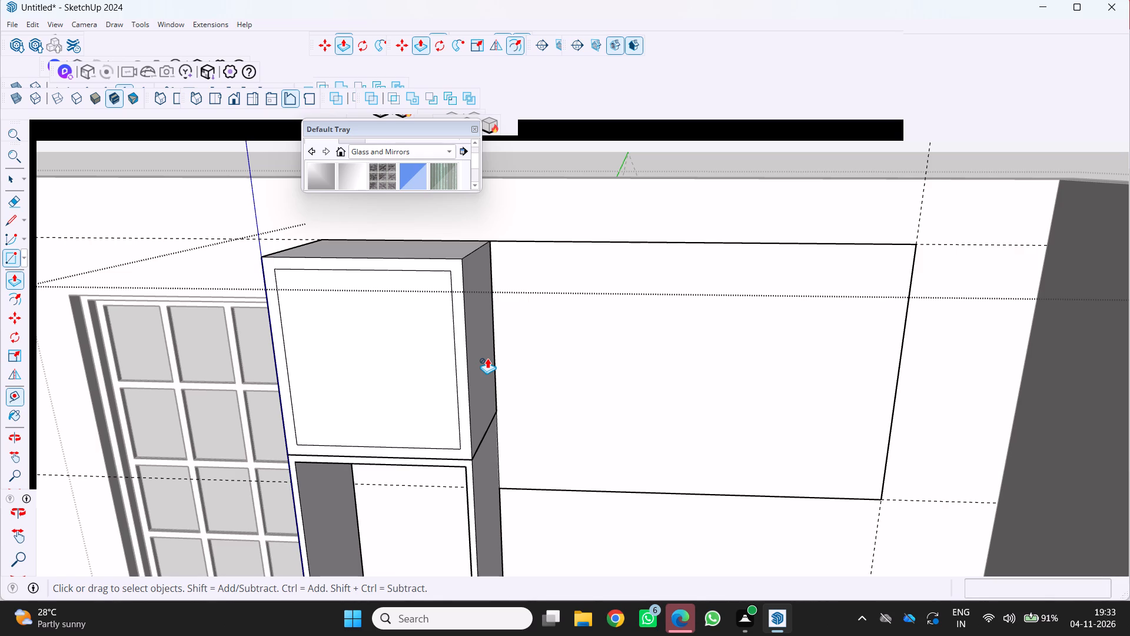
pyautogui.scroll(-3, 575, 334)
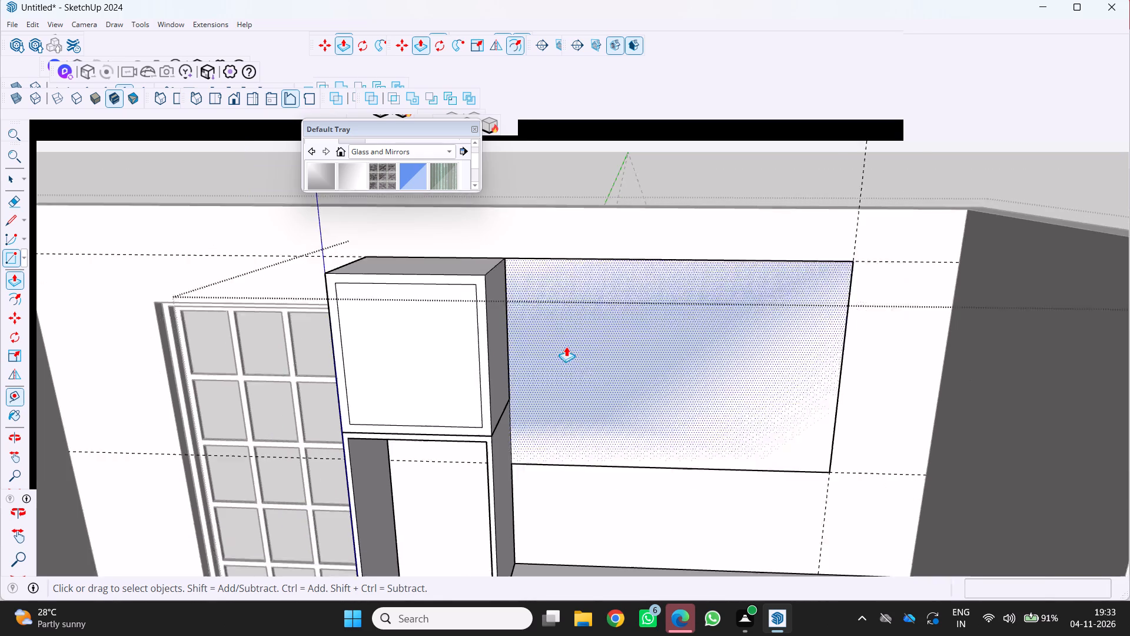
pyautogui.press('space')
pyautogui.click(576, 368)
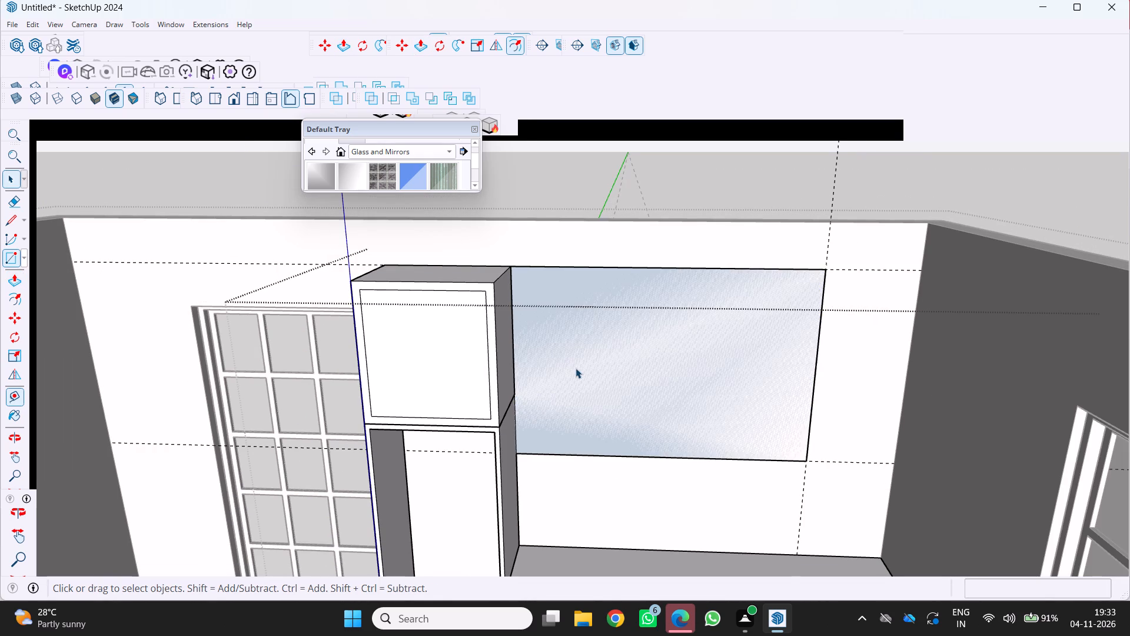
pyautogui.rightClick(576, 368)
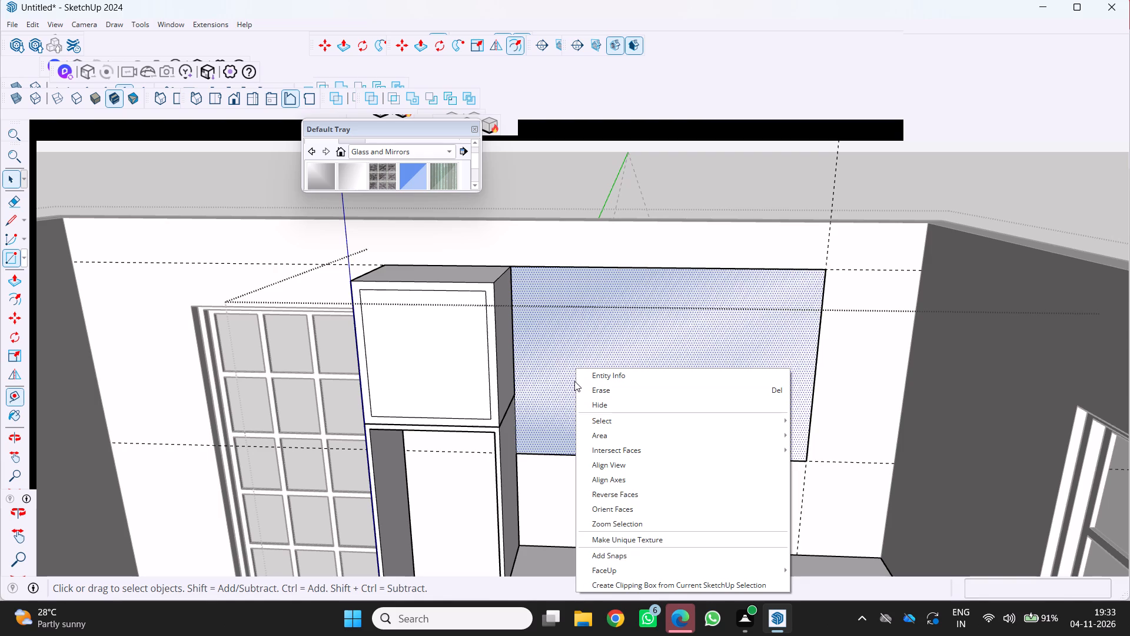
pyautogui.press('space')
pyautogui.tripleClick(554, 375)
pyautogui.rightClick(554, 375)
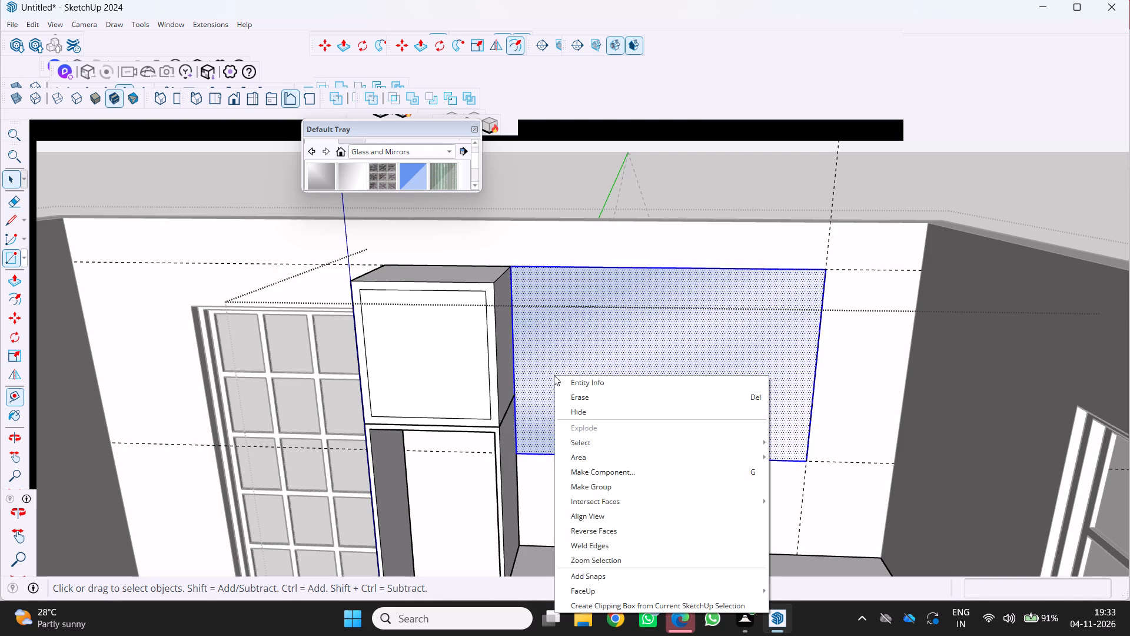
pyautogui.click(597, 486)
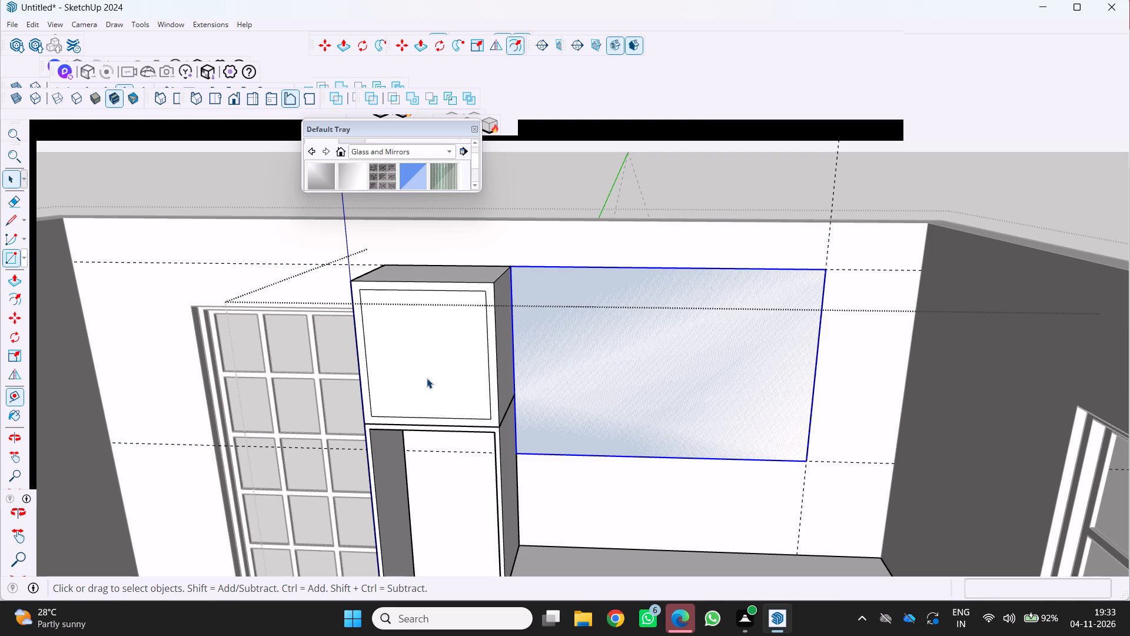
# Open the wall rectangle's group and pull its face out 35 cm to form the upper cabinet volume.
pyautogui.moveTo(570, 379); pyautogui.dragTo(513, 416, button='middle')
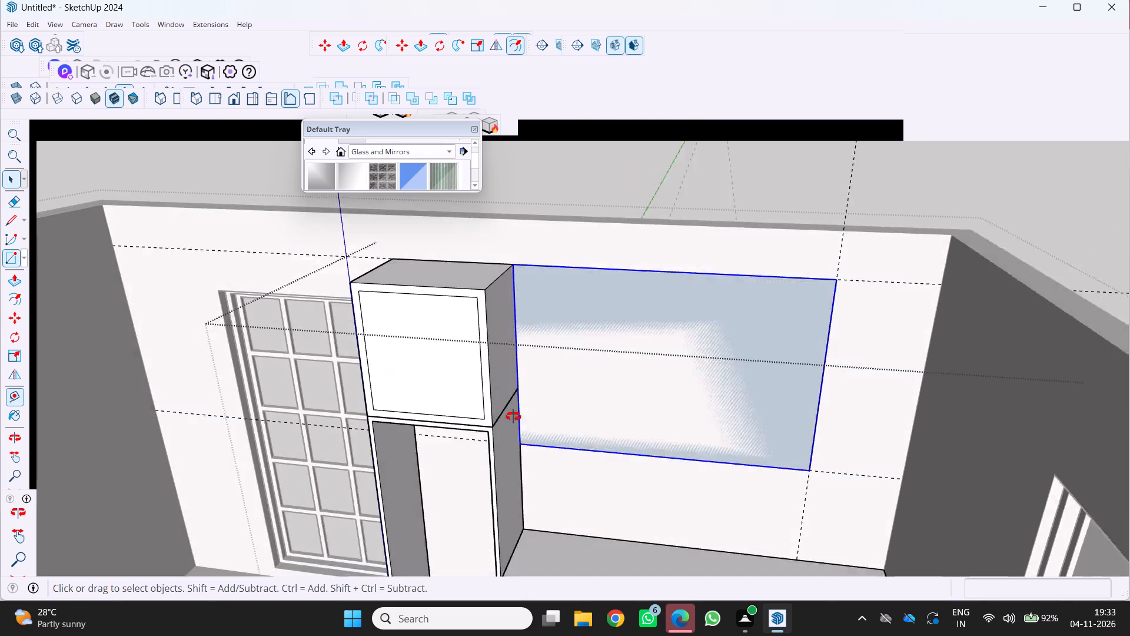
pyautogui.moveTo(513, 416); pyautogui.dragTo(483, 426, button='middle')
pyautogui.middleClick(483, 426)
pyautogui.press('p')
pyautogui.click(603, 350)
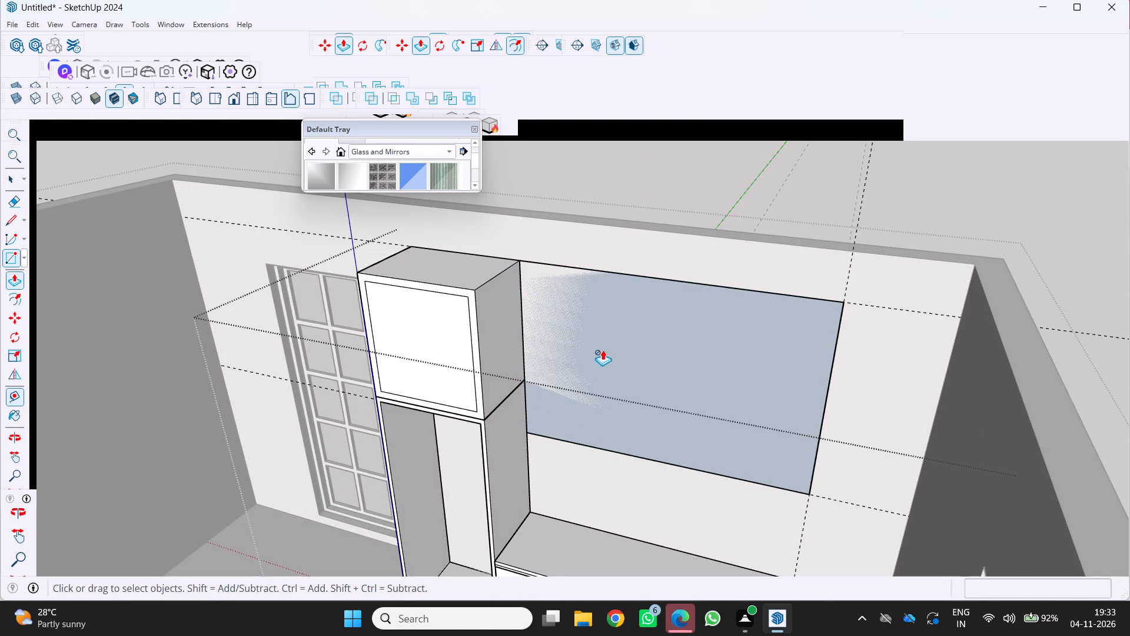
pyautogui.press('space')
pyautogui.doubleClick(592, 359)
pyautogui.click(592, 359)
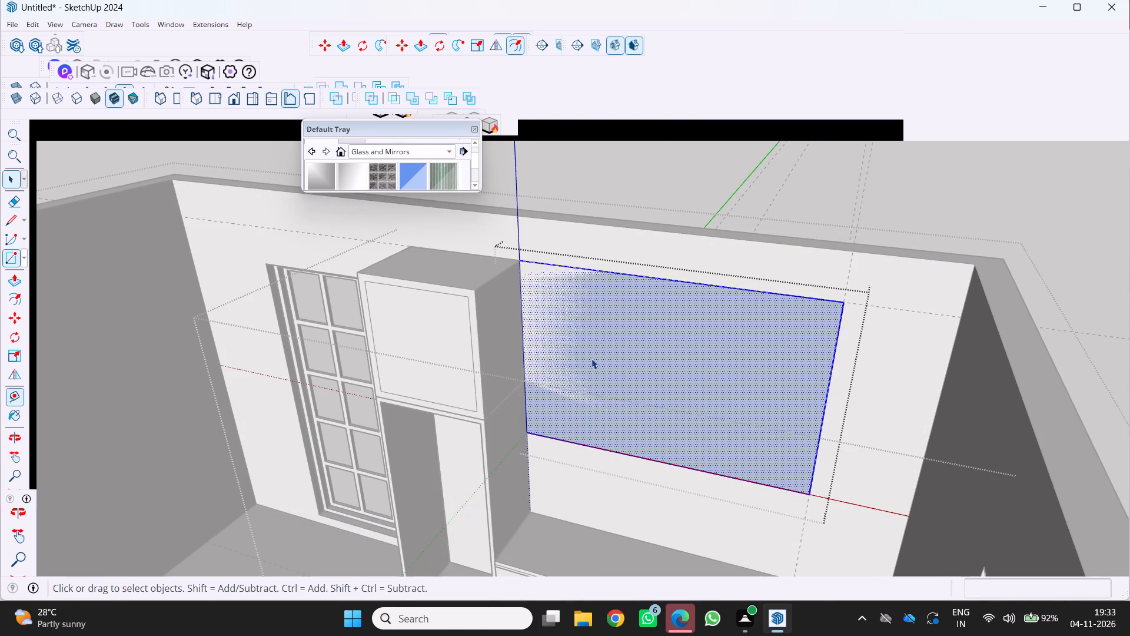
pyautogui.press('p')
pyautogui.click(594, 347)
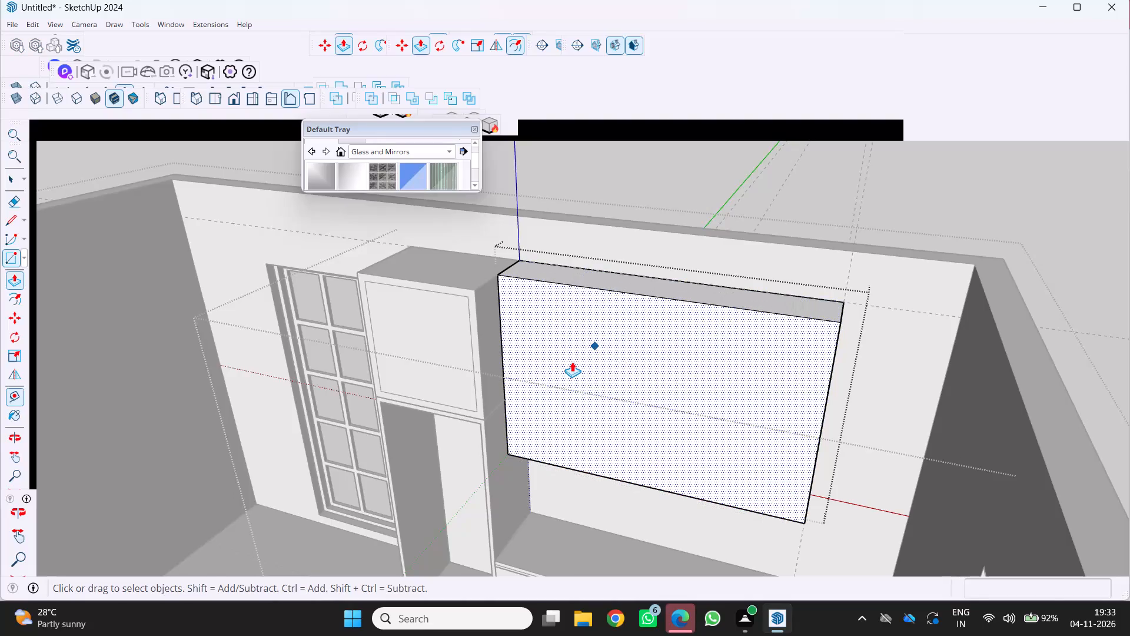
pyautogui.write('35')
pyautogui.press('Return')
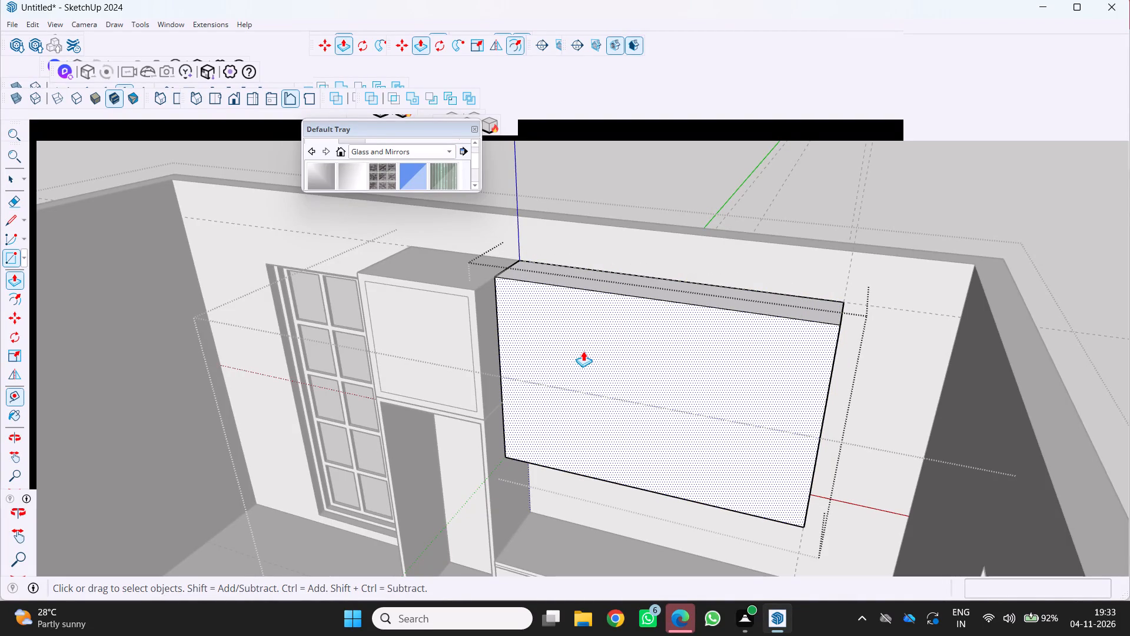
# Examine the upper cabinet volume and its alignment with the tall unit from several angles.
pyautogui.scroll(-4, 655, 350)
pyautogui.moveTo(649, 348); pyautogui.dragTo(533, 336, button='middle')
pyautogui.scroll(1, 577, 334)
pyautogui.middleClick(533, 336)
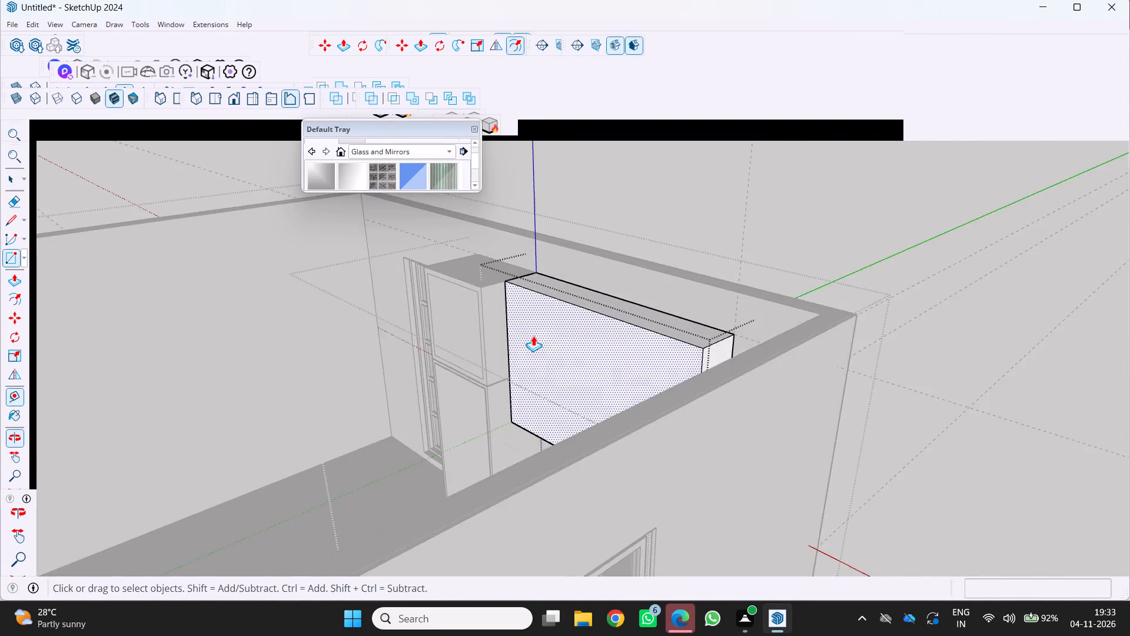
pyautogui.scroll(4, 541, 326)
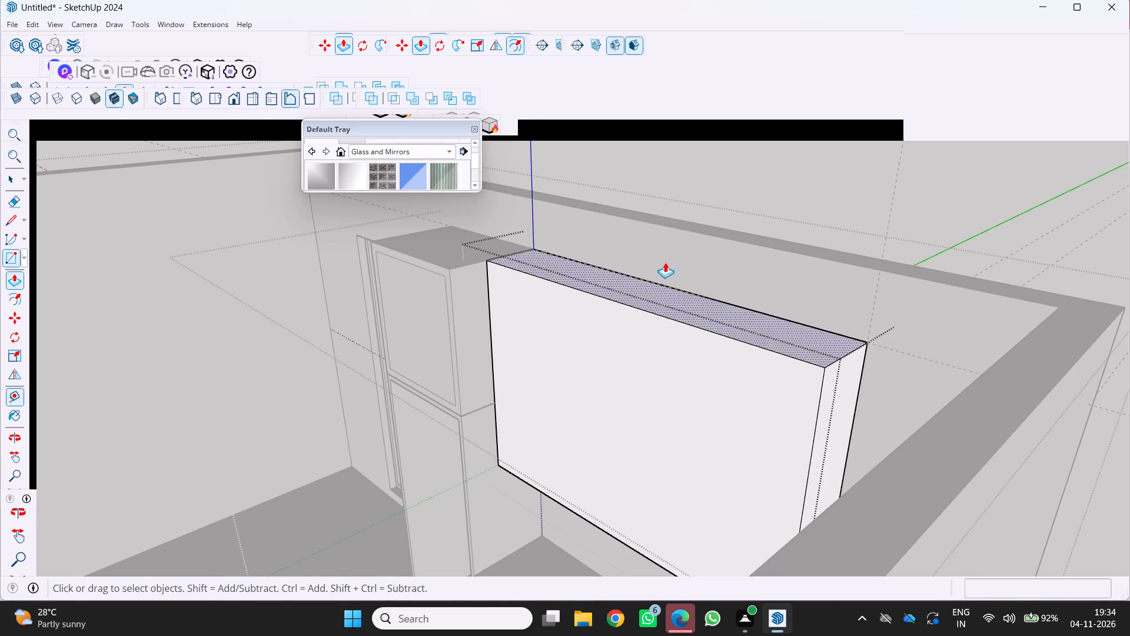
pyautogui.scroll(-7, 459, 483)
pyautogui.moveTo(485, 429); pyautogui.dragTo(604, 423, button='middle')
pyautogui.middleClick(604, 423)
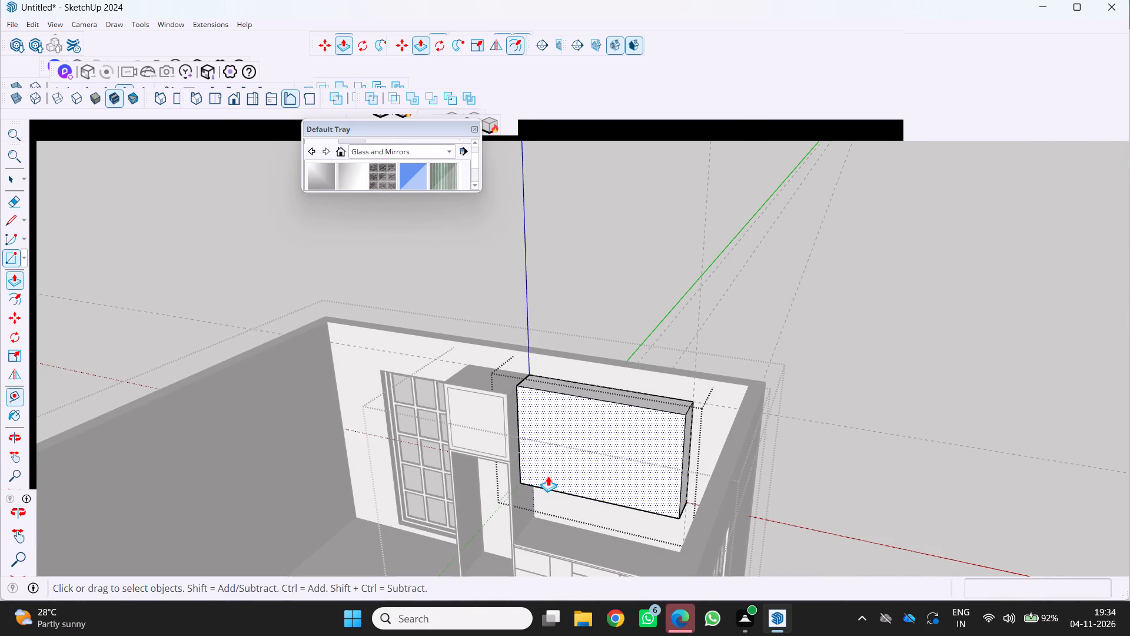
pyautogui.scroll(4, 597, 468)
pyautogui.moveTo(599, 481); pyautogui.dragTo(676, 471, button='middle')
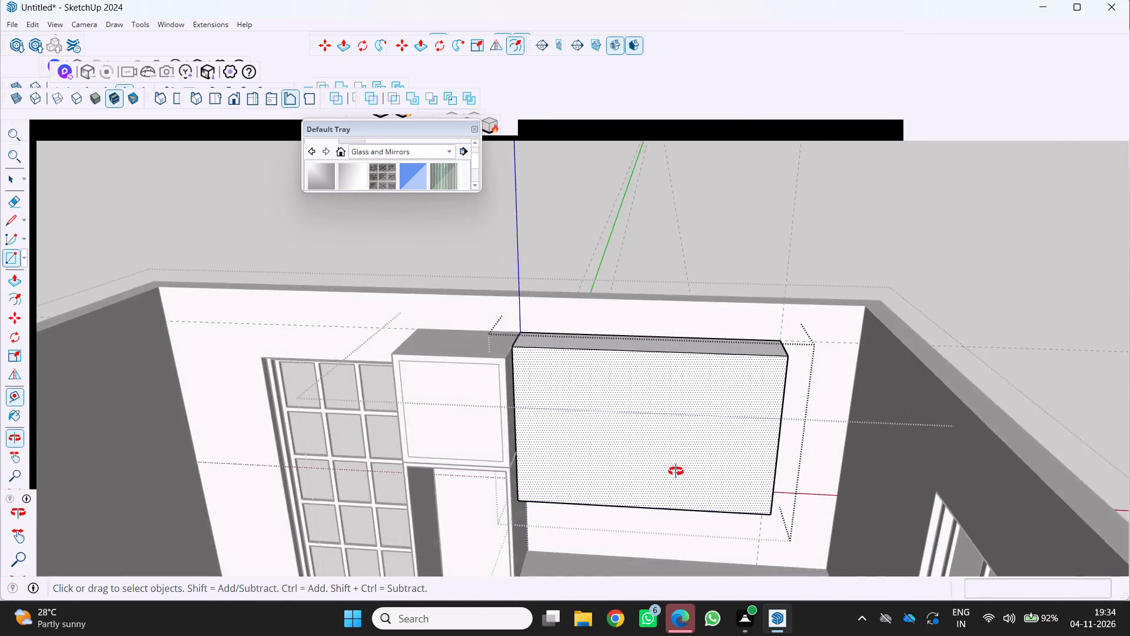
pyautogui.moveTo(676, 471); pyautogui.dragTo(725, 463, button='middle')
pyautogui.moveTo(733, 463); pyautogui.dragTo(740, 461, button='middle')
pyautogui.scroll(2, 707, 446)
pyautogui.moveTo(646, 449); pyautogui.dragTo(683, 429, button='middle')
pyautogui.middleClick(683, 429)
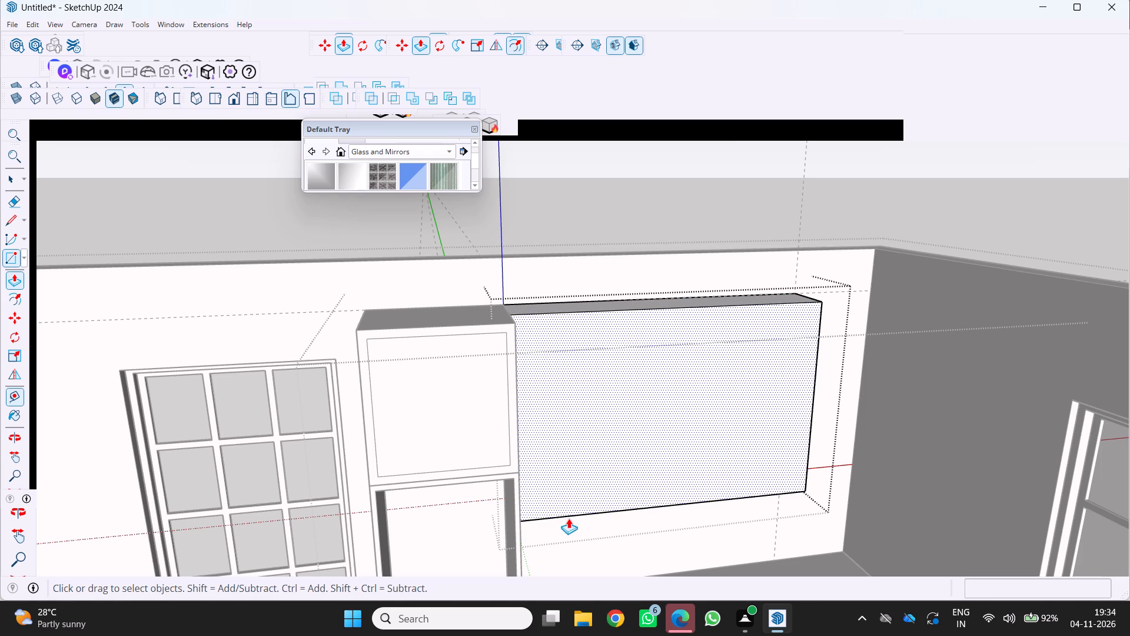
pyautogui.scroll(-3, 593, 452)
pyautogui.moveTo(571, 458); pyautogui.dragTo(537, 443, button='middle')
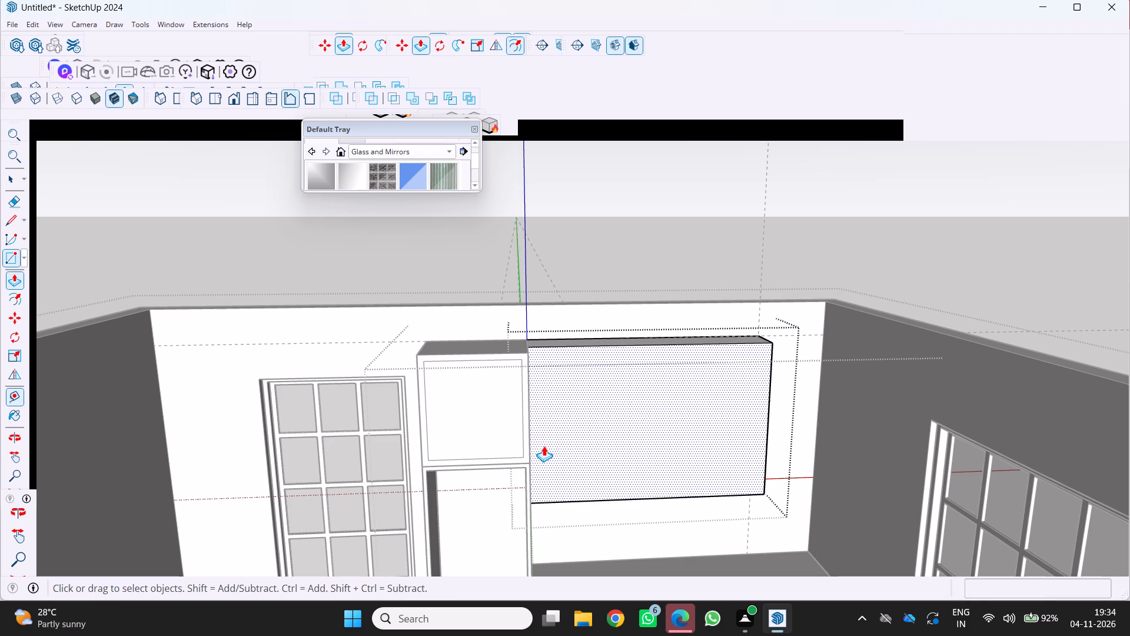
pyautogui.scroll(3, 543, 405)
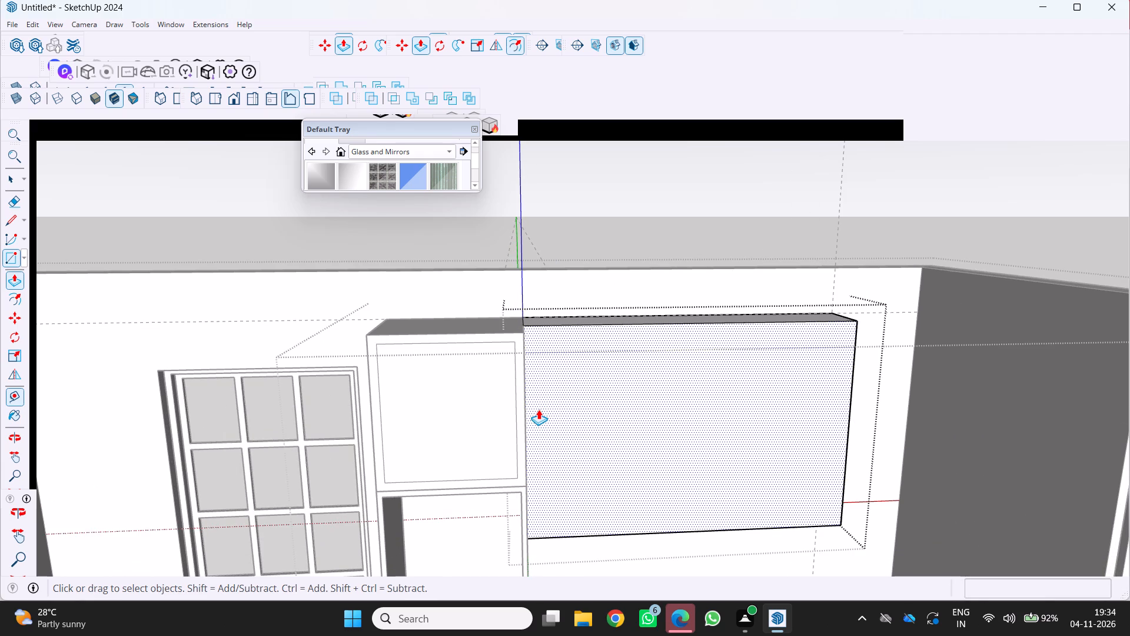
pyautogui.scroll(-3, 554, 379)
pyautogui.moveTo(552, 382); pyautogui.dragTo(489, 380, button='middle')
pyautogui.middleClick(489, 380)
pyautogui.scroll(2, 506, 384)
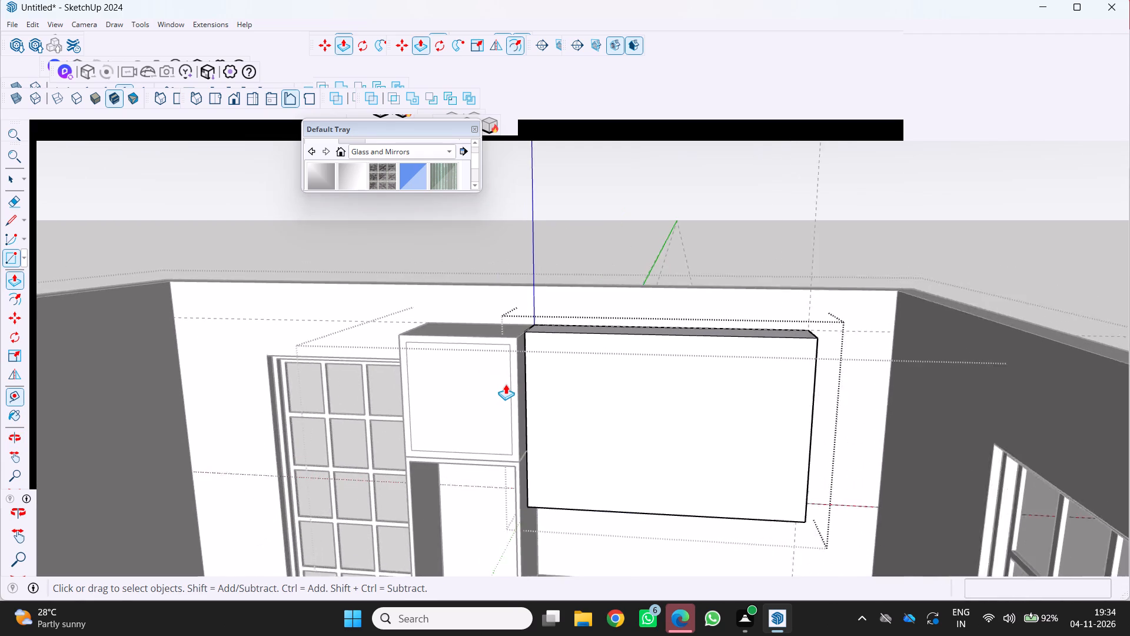
# Place vertical guides on the upper cabinet's front, one 75 cm from the edge beside the tall unit and another 90 cm beyond it.
pyautogui.press('t')
pyautogui.scroll(2, 521, 394)
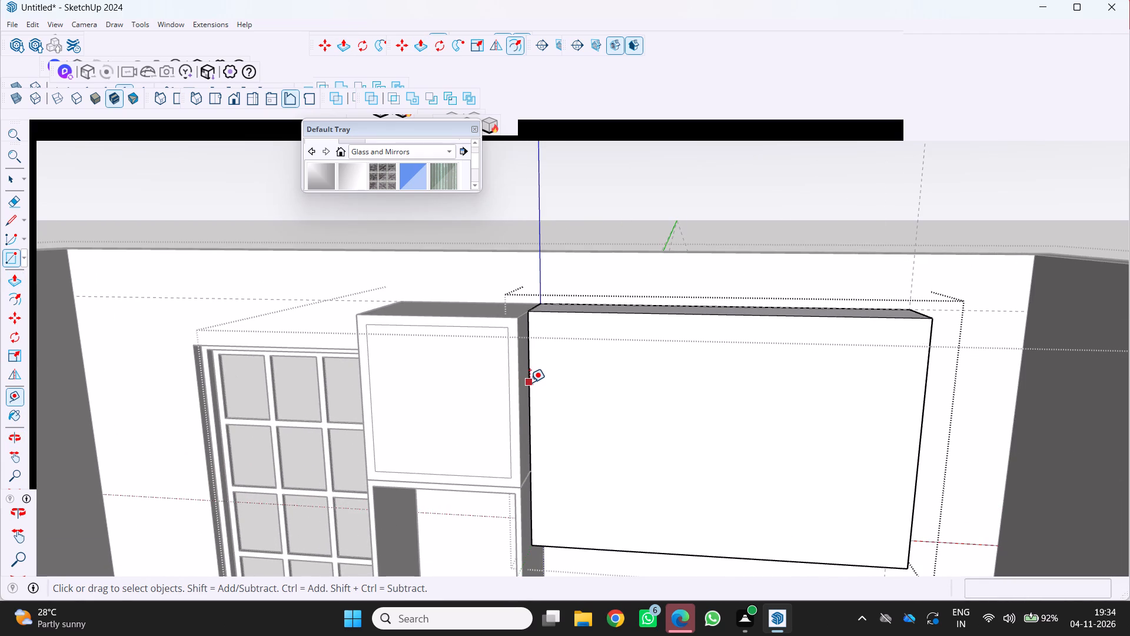
pyautogui.click(530, 382)
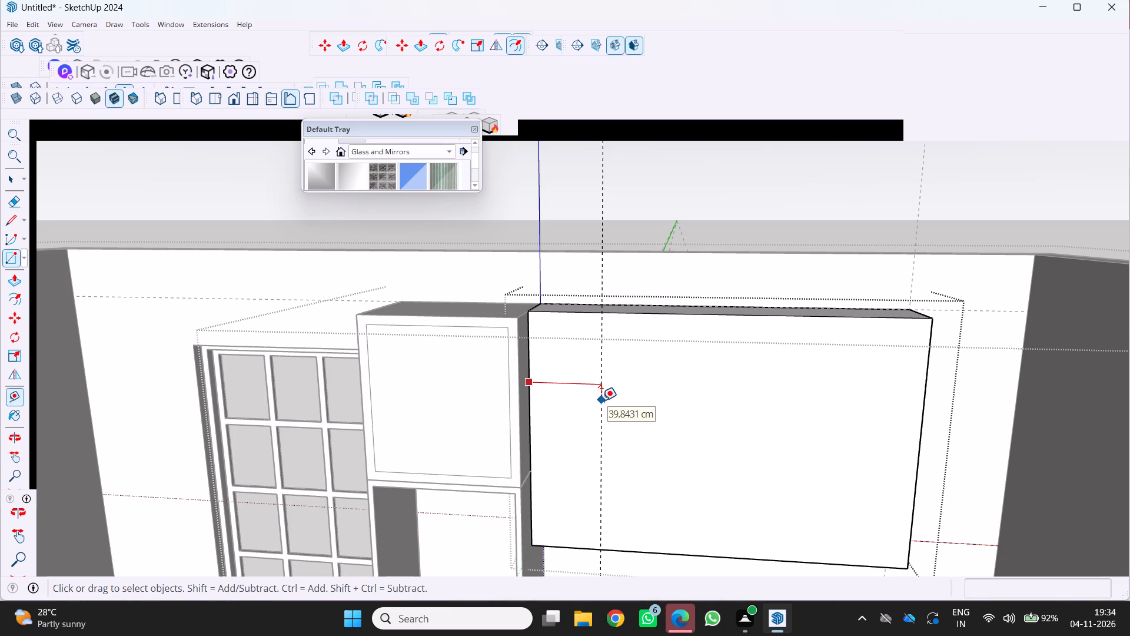
pyautogui.write('75')
pyautogui.press('Return')
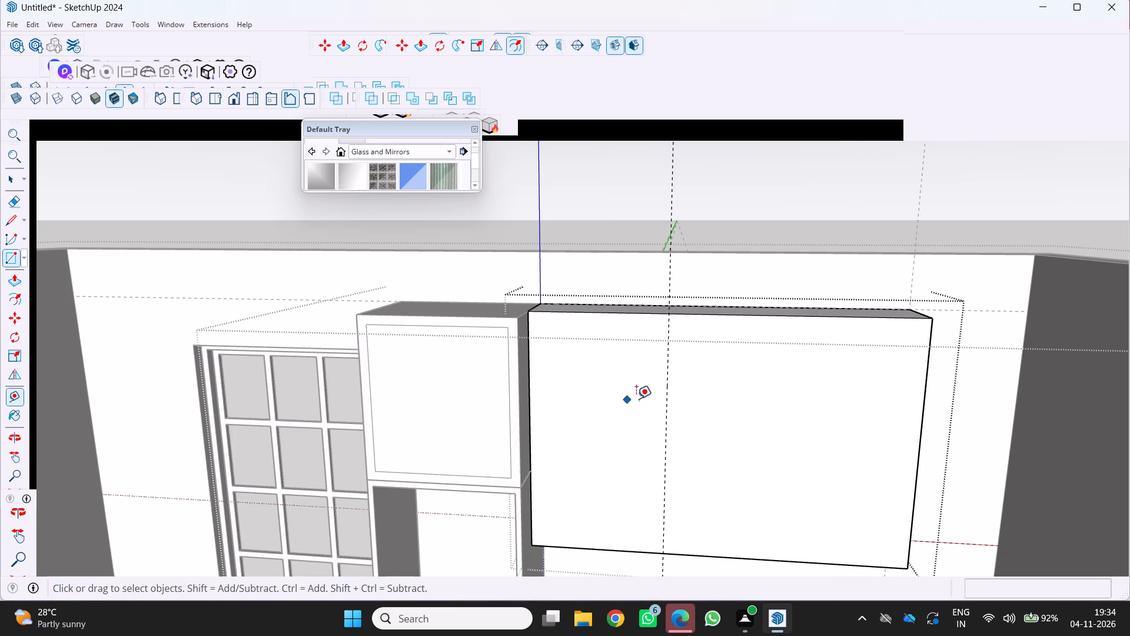
pyautogui.click(667, 375)
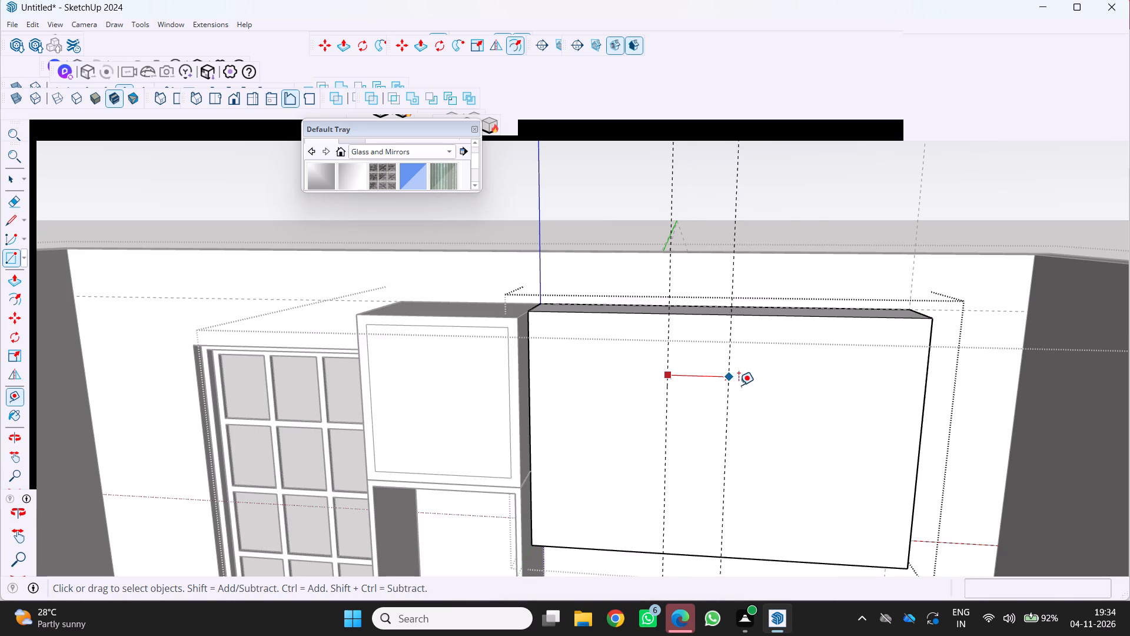
pyautogui.write('90')
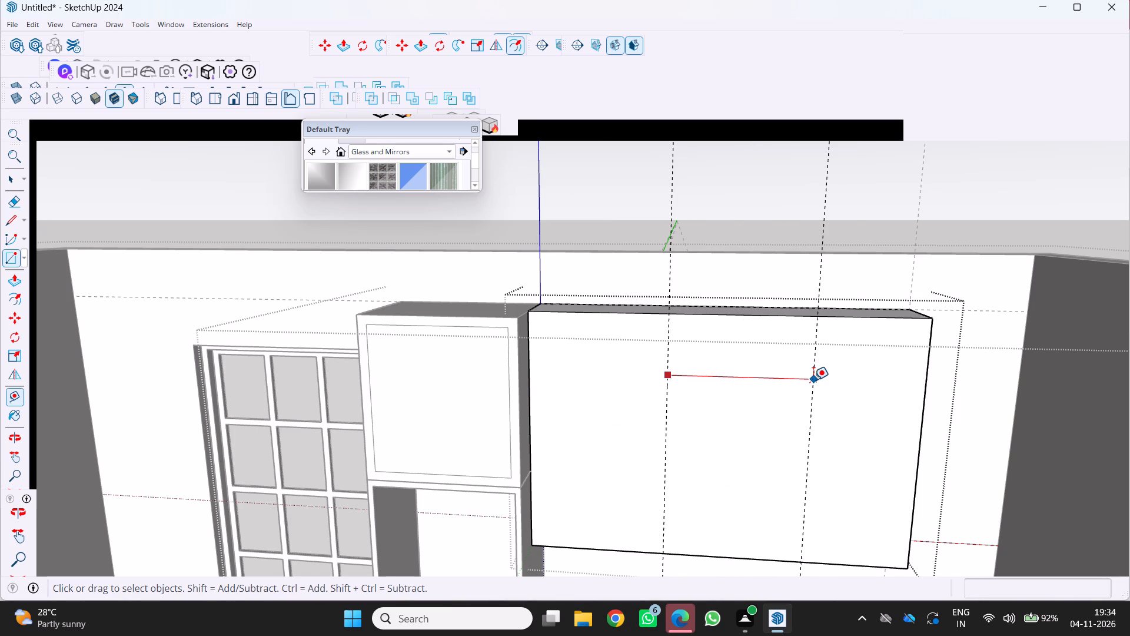
pyautogui.press('Return')
# Place a horizontal guide on the upper cabinet's front 10 cm above its bottom edge.
pyautogui.scroll(-4, 837, 397)
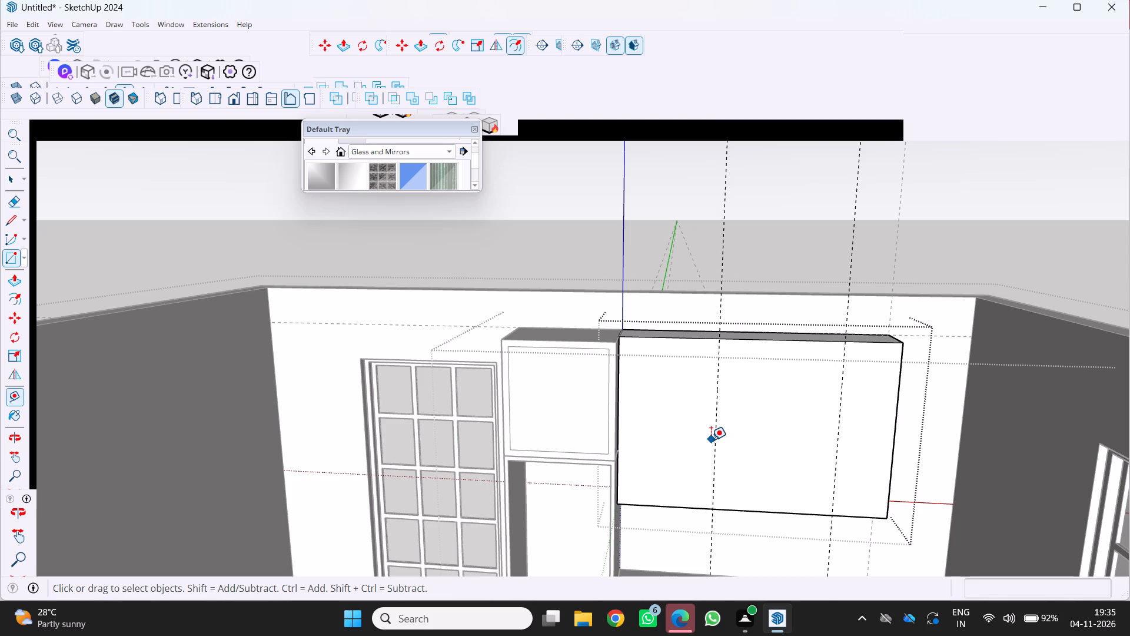
pyautogui.click(759, 512)
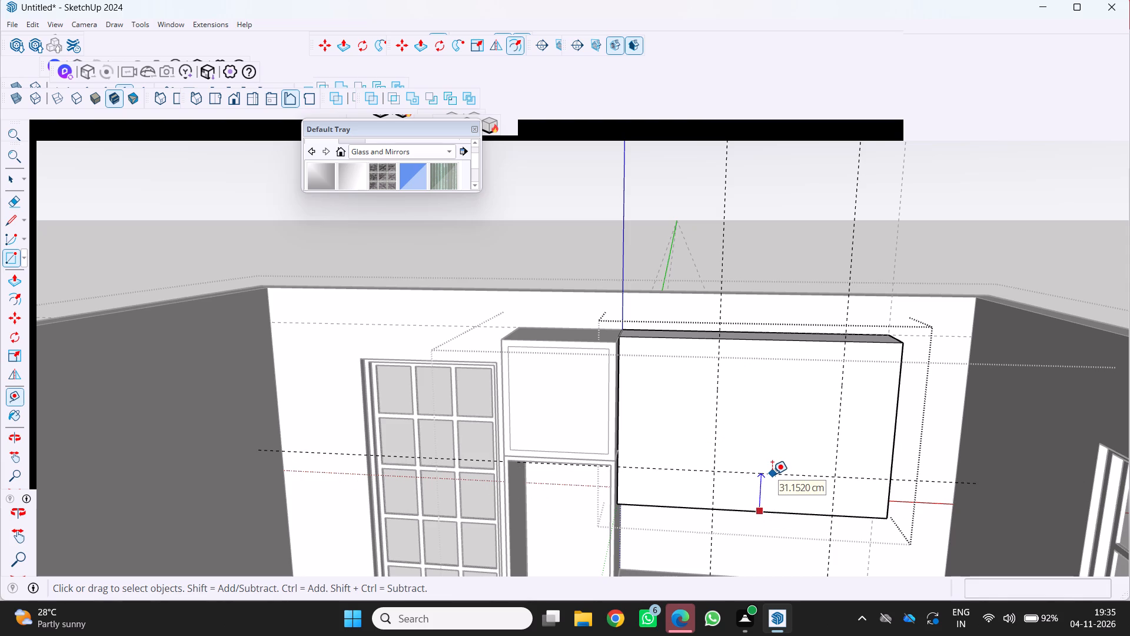
pyautogui.write('10')
pyautogui.press('Return')
pyautogui.scroll(2, 725, 511)
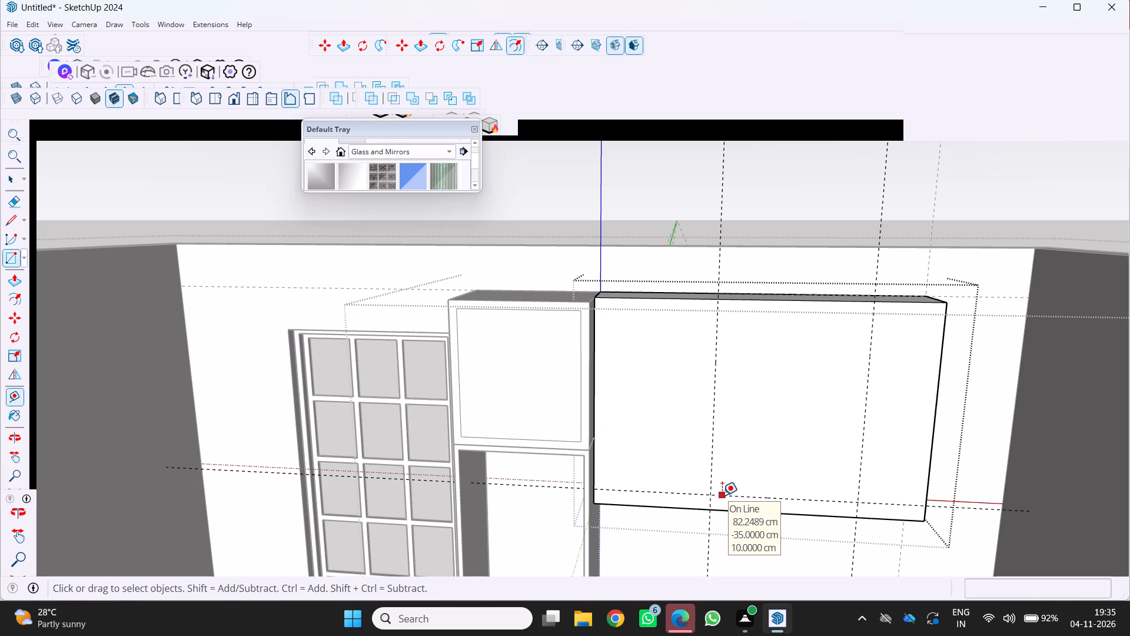
pyautogui.press('F6')
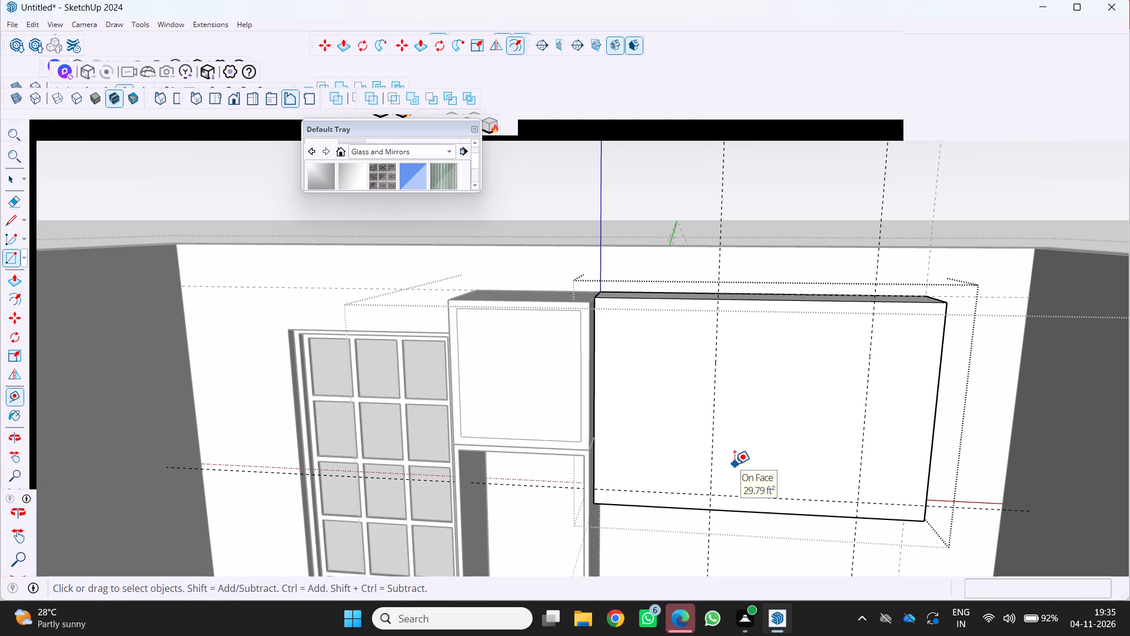
pyautogui.press('F6')
# Place a second horizontal guide on the upper cabinet's front 50 cm above its bottom edge.
pyautogui.scroll(-1, 679, 419)
pyautogui.moveTo(694, 448); pyautogui.dragTo(661, 424, button='middle')
pyautogui.middleClick(661, 424)
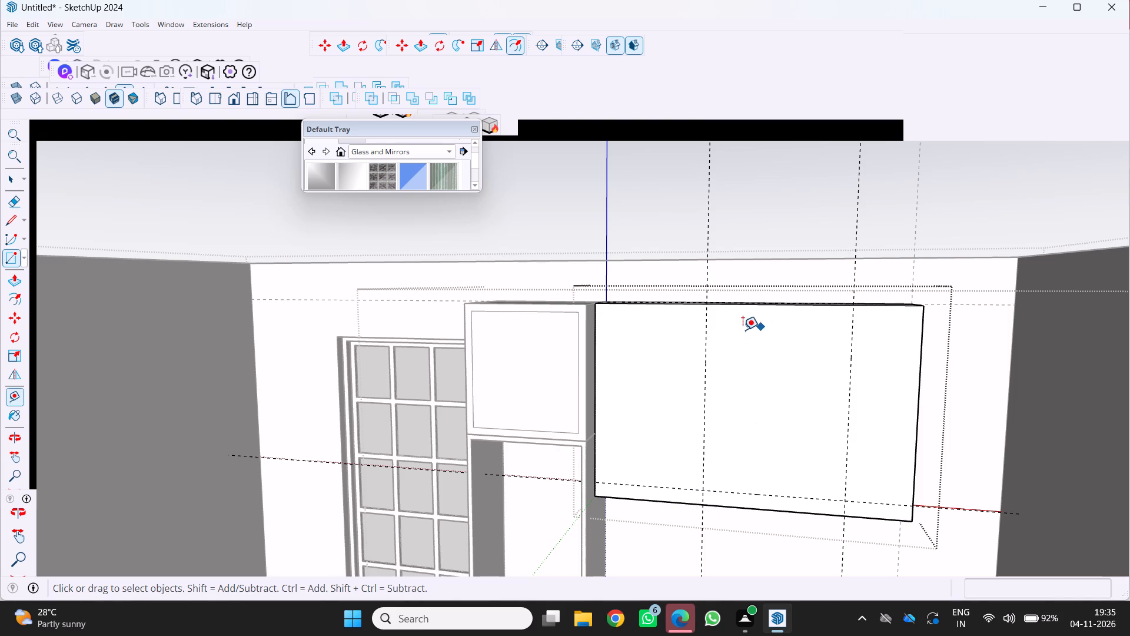
pyautogui.click(658, 500)
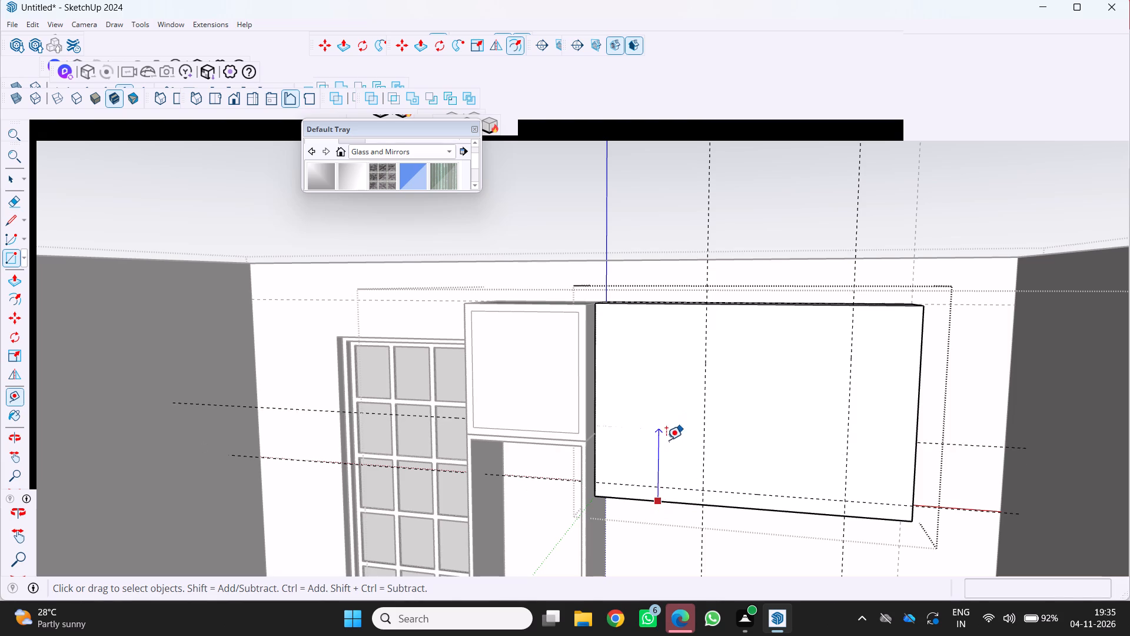
pyautogui.scroll(3, 657, 440)
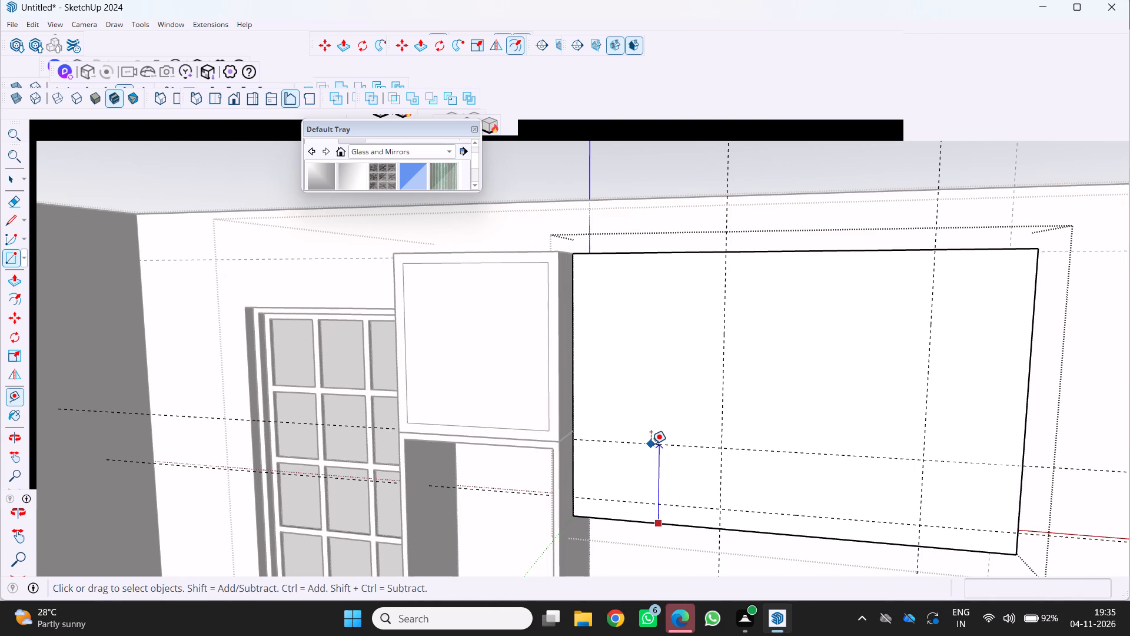
pyautogui.write('50')
pyautogui.press('Return')
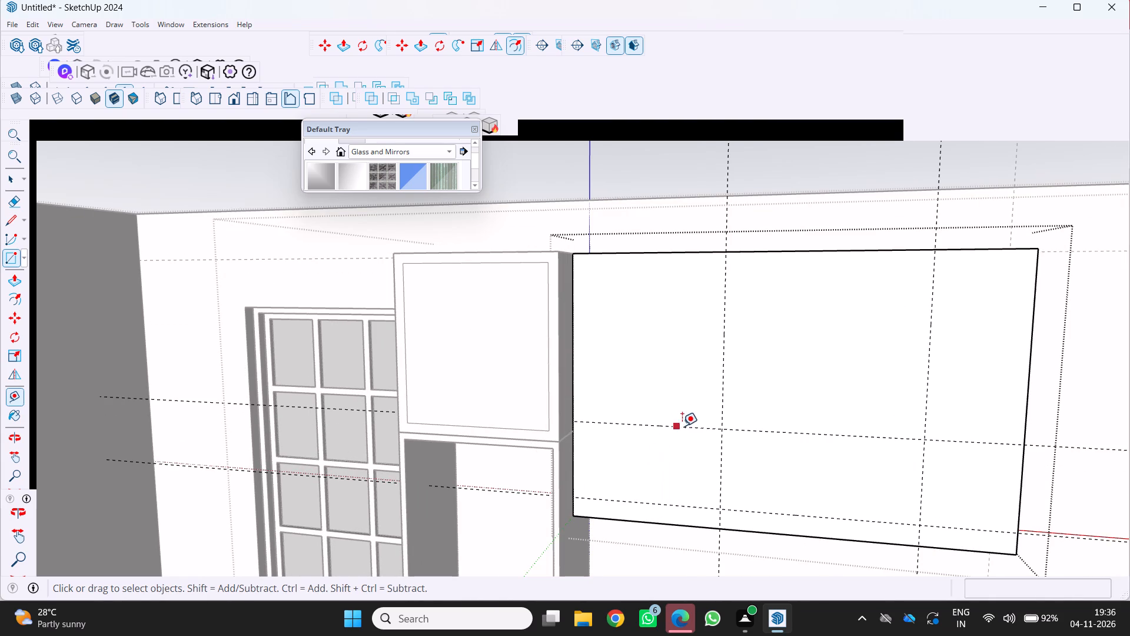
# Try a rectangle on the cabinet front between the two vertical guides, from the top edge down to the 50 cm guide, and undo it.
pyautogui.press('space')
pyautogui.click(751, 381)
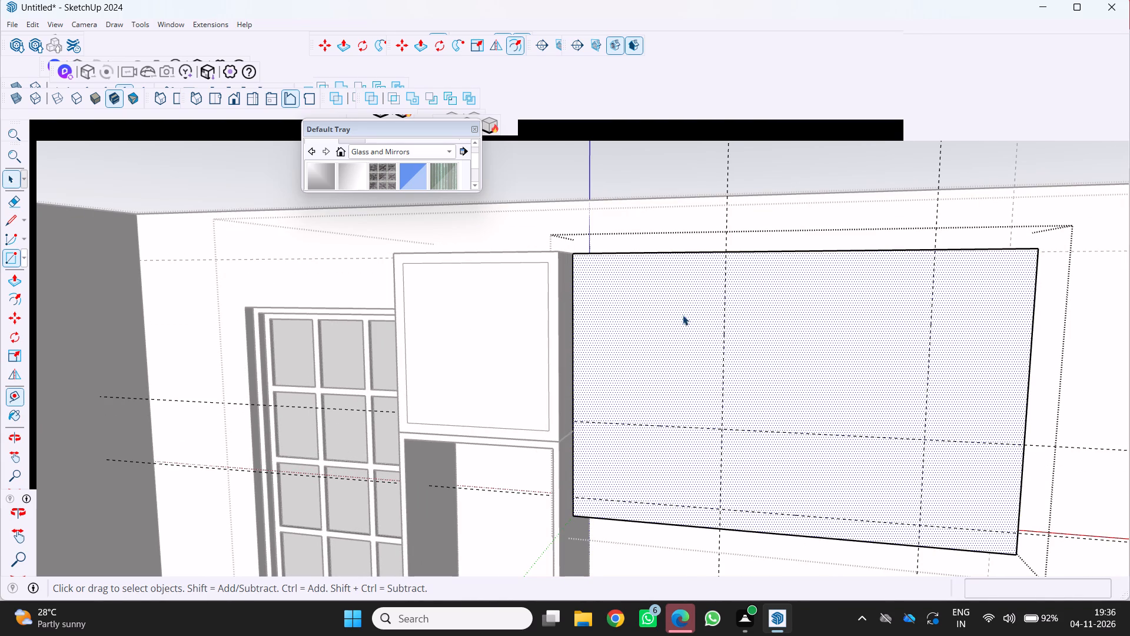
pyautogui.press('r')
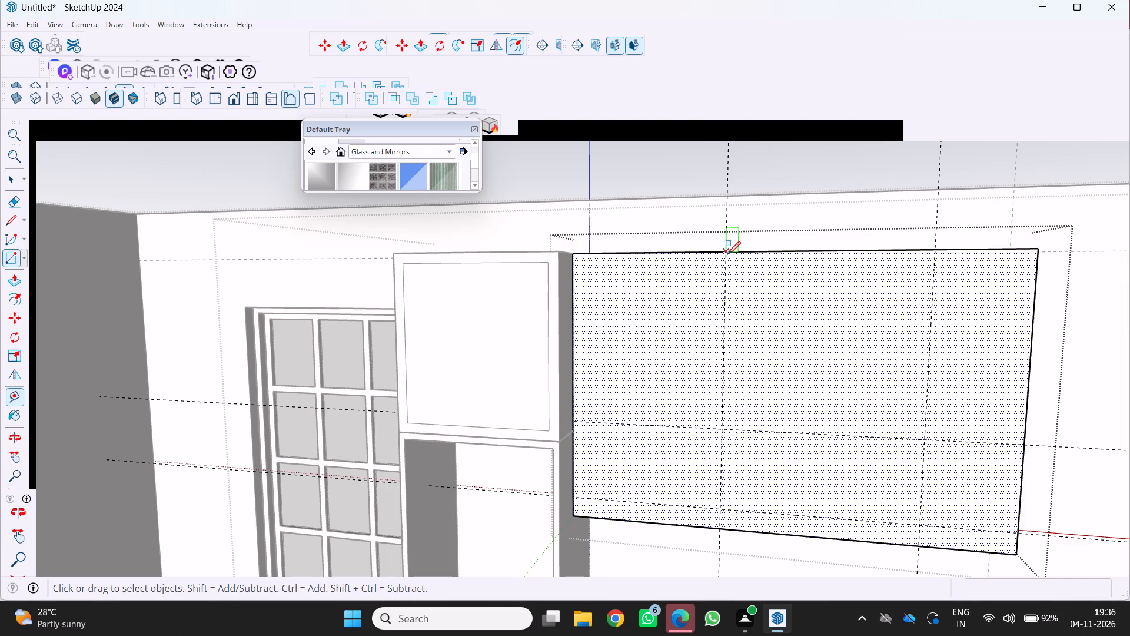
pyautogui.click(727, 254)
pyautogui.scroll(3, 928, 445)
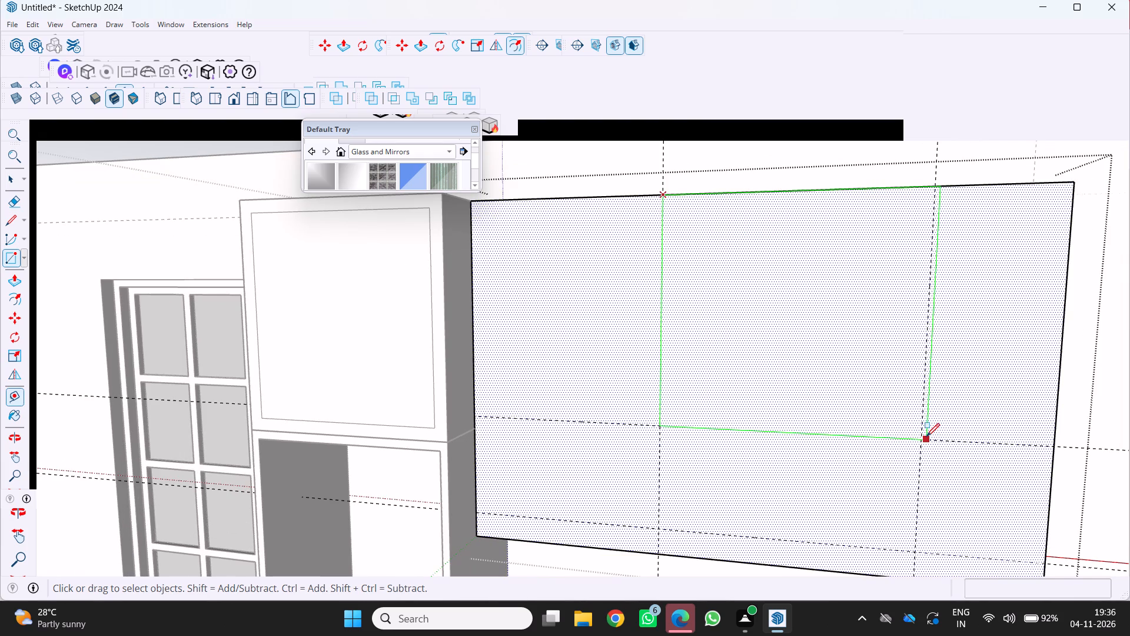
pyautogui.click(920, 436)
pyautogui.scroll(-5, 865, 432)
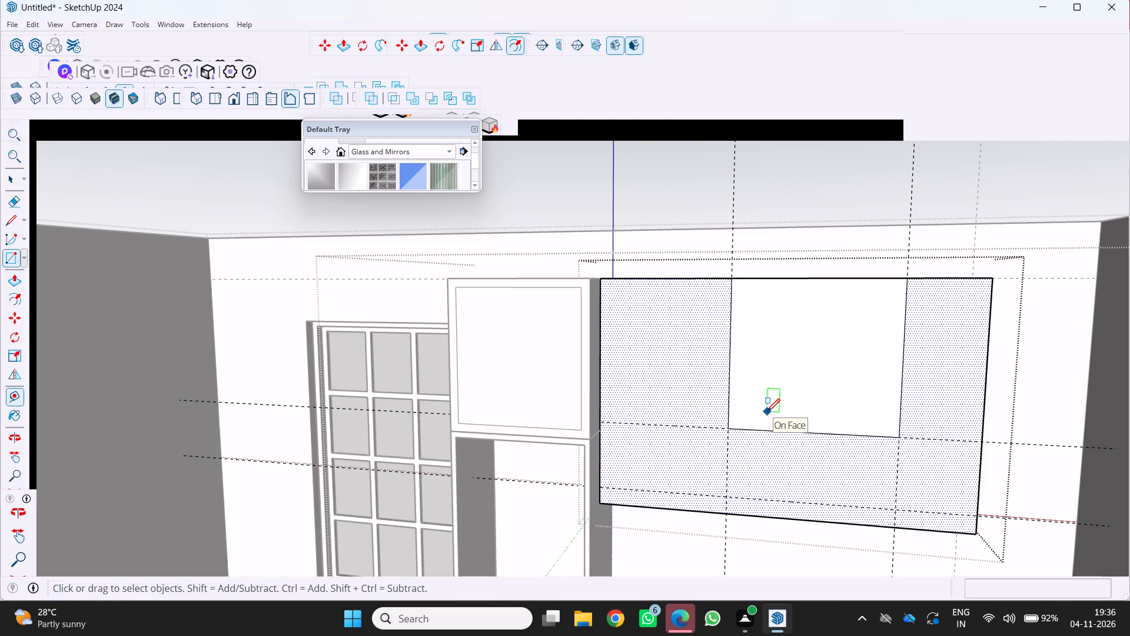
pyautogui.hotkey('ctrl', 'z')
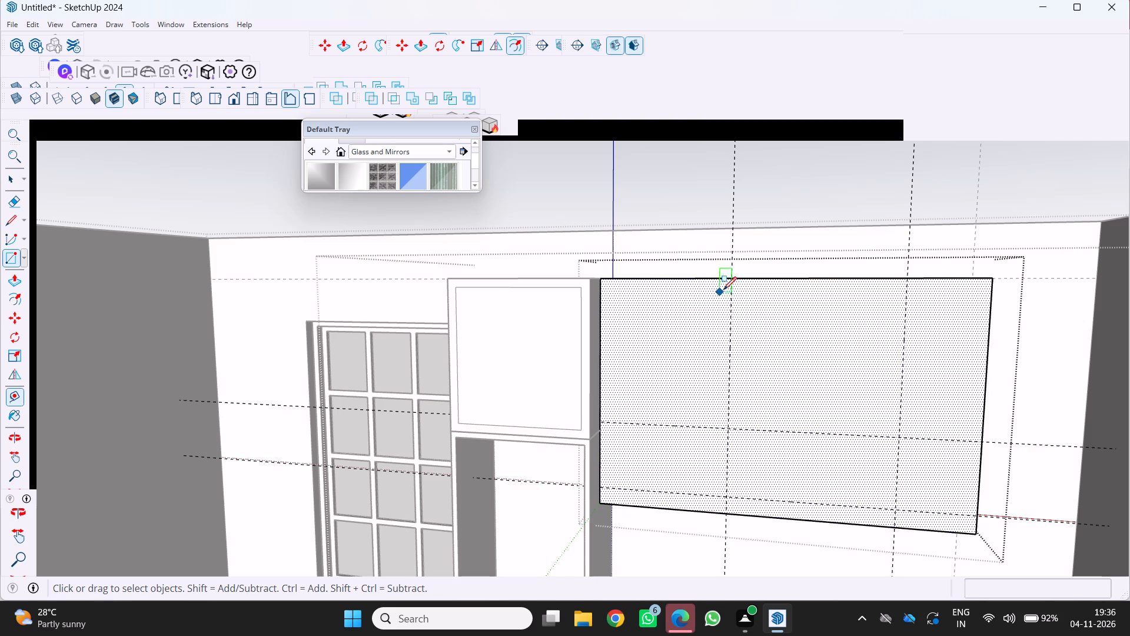
# Draw a full-height rectangle on the upper cabinet's front between the two vertical guides, from the top edge to the bottom edge.
pyautogui.click(734, 280)
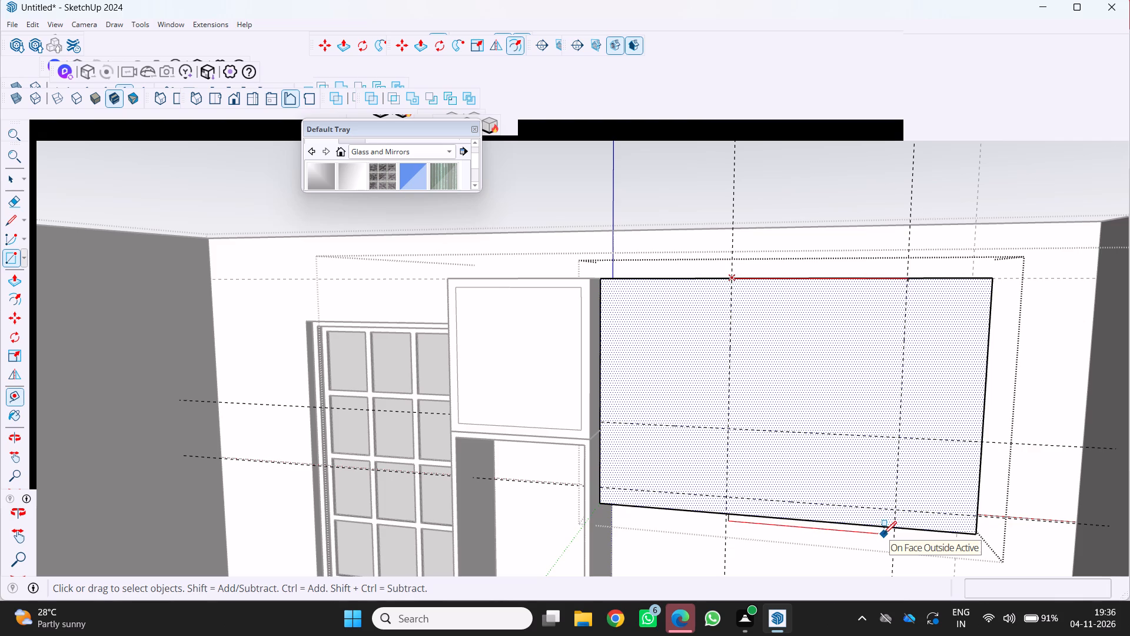
pyautogui.scroll(3, 896, 532)
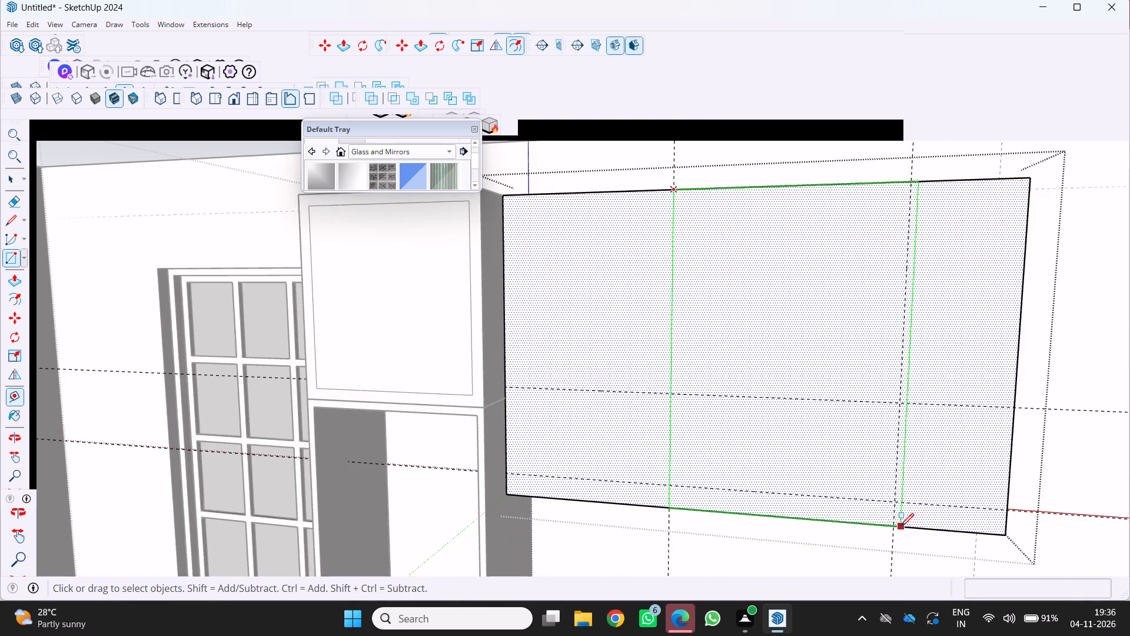
pyautogui.scroll(9, 908, 529)
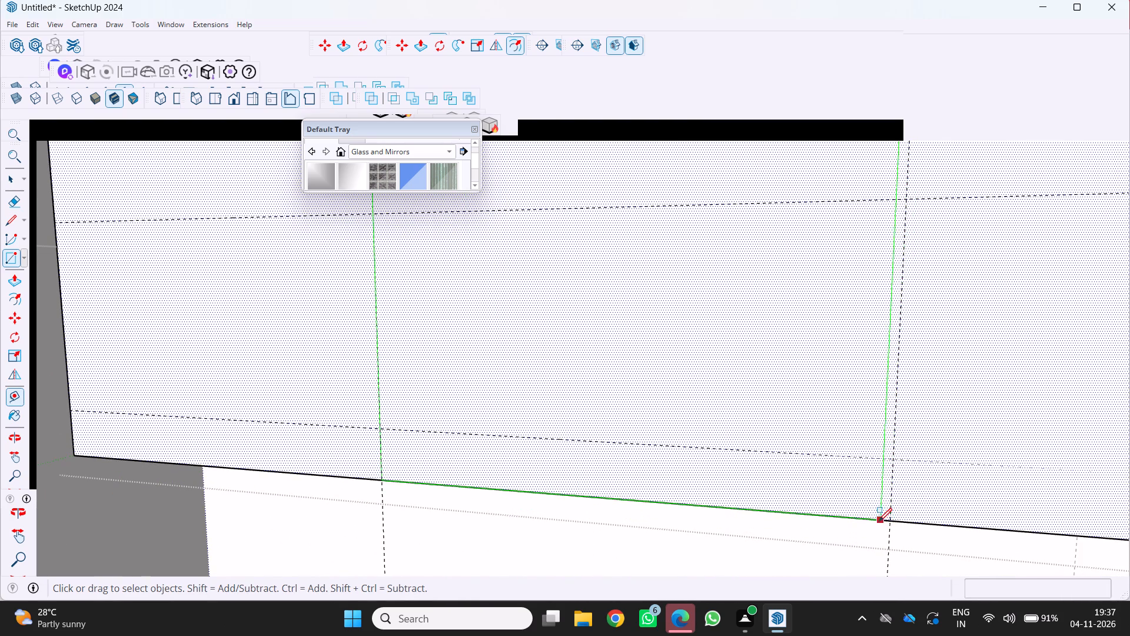
pyautogui.scroll(3, 889, 524)
pyautogui.click(890, 521)
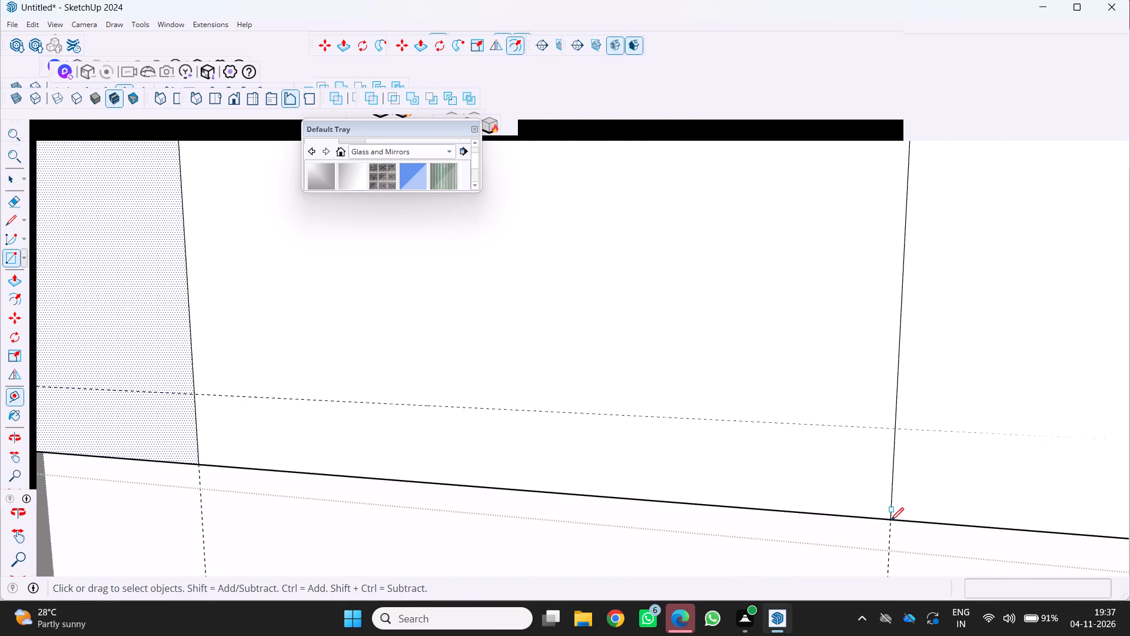
# Draw a rectangle in the section beside the tall unit, from the 50 cm horizontal guide down to the cabinet's bottom edge.
pyautogui.scroll(-10, 880, 525)
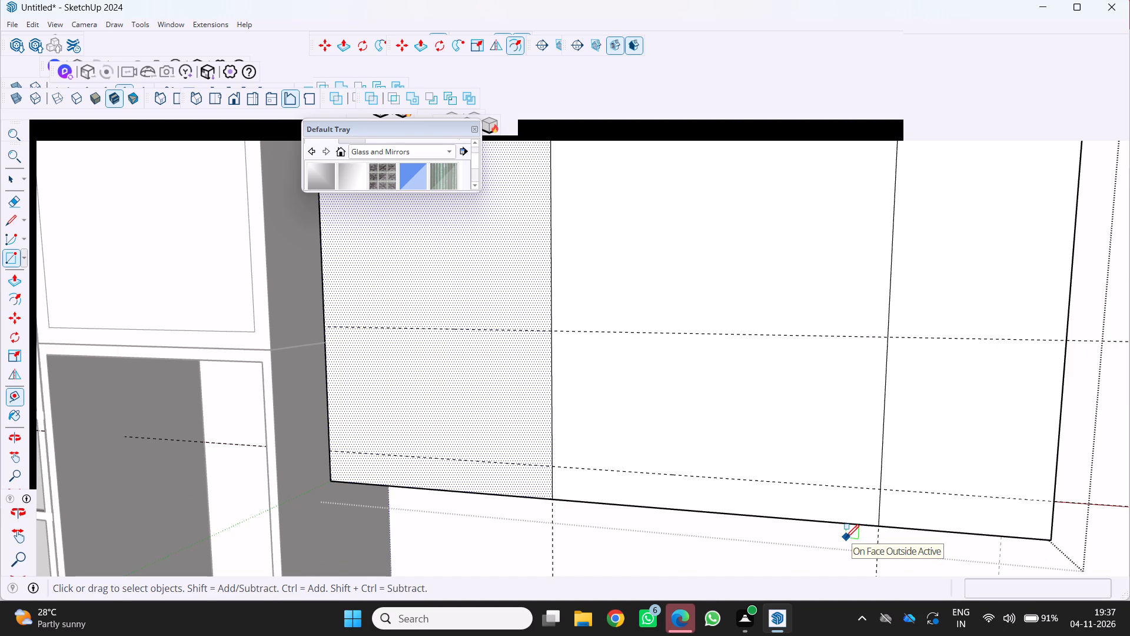
pyautogui.scroll(-11, 801, 523)
pyautogui.moveTo(597, 465); pyautogui.dragTo(583, 442, button='middle')
pyautogui.scroll(1, 583, 443)
pyautogui.middleClick(583, 442)
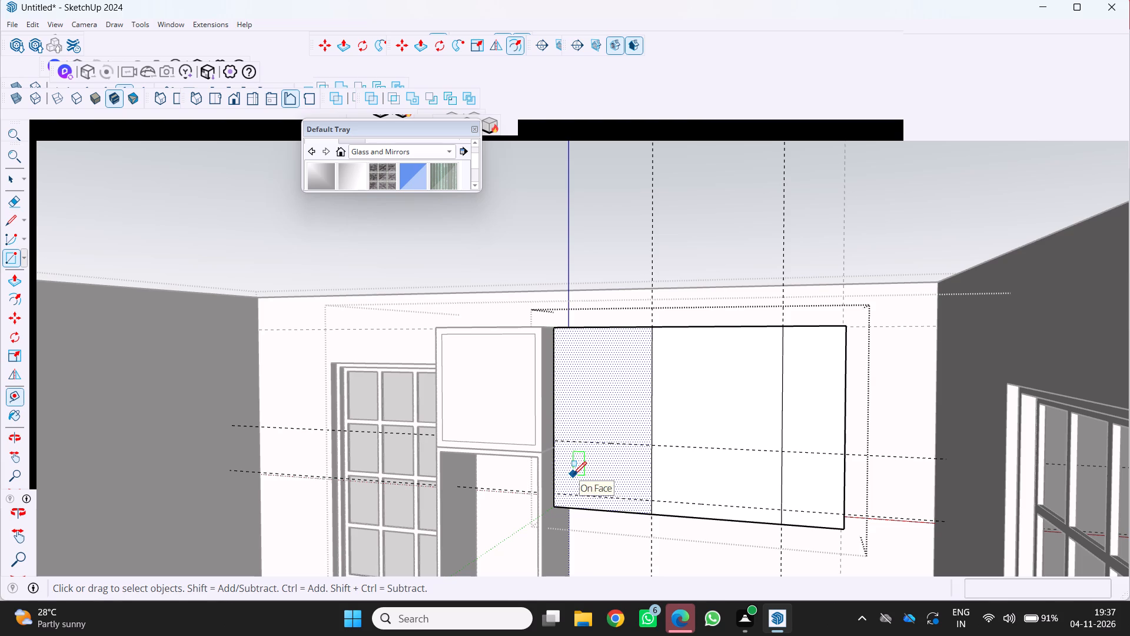
pyautogui.scroll(7, 561, 448)
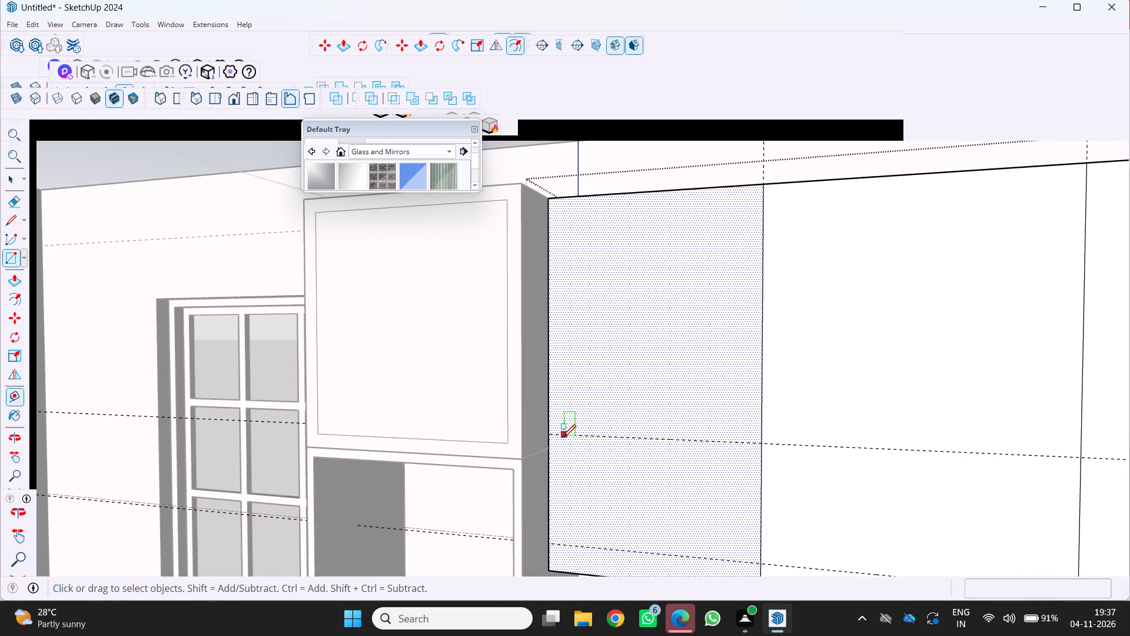
pyautogui.click(551, 436)
pyautogui.scroll(-2, 637, 523)
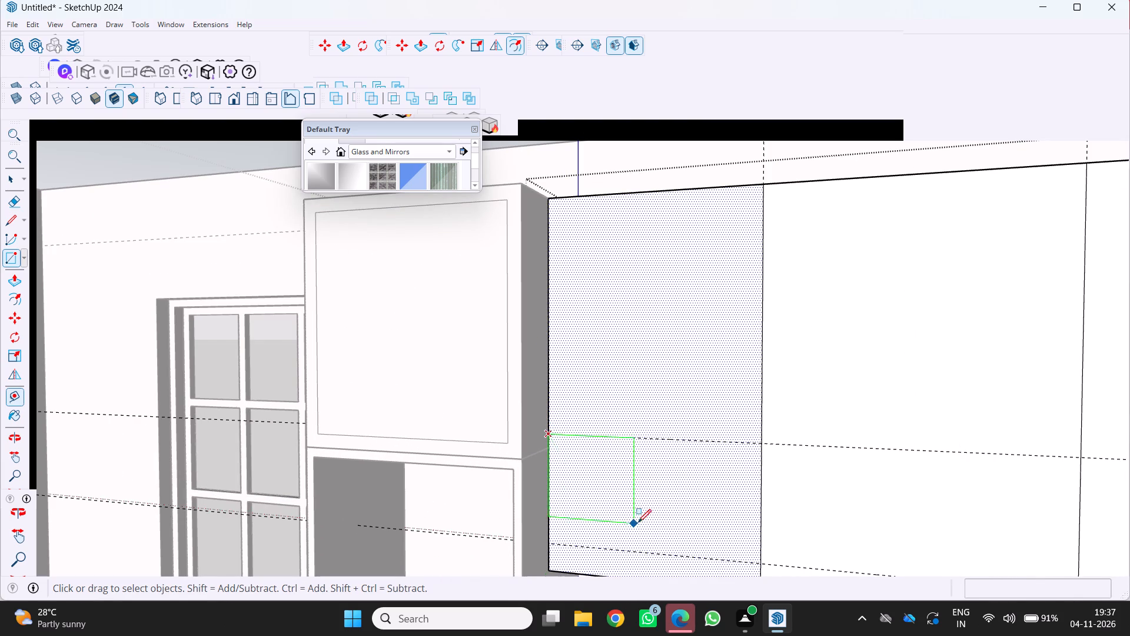
pyautogui.scroll(-3, 638, 522)
pyautogui.scroll(4, 722, 574)
pyautogui.moveTo(720, 569); pyautogui.dragTo(722, 563, button='middle')
pyautogui.moveTo(722, 563); pyautogui.dragTo(747, 526, button='middle')
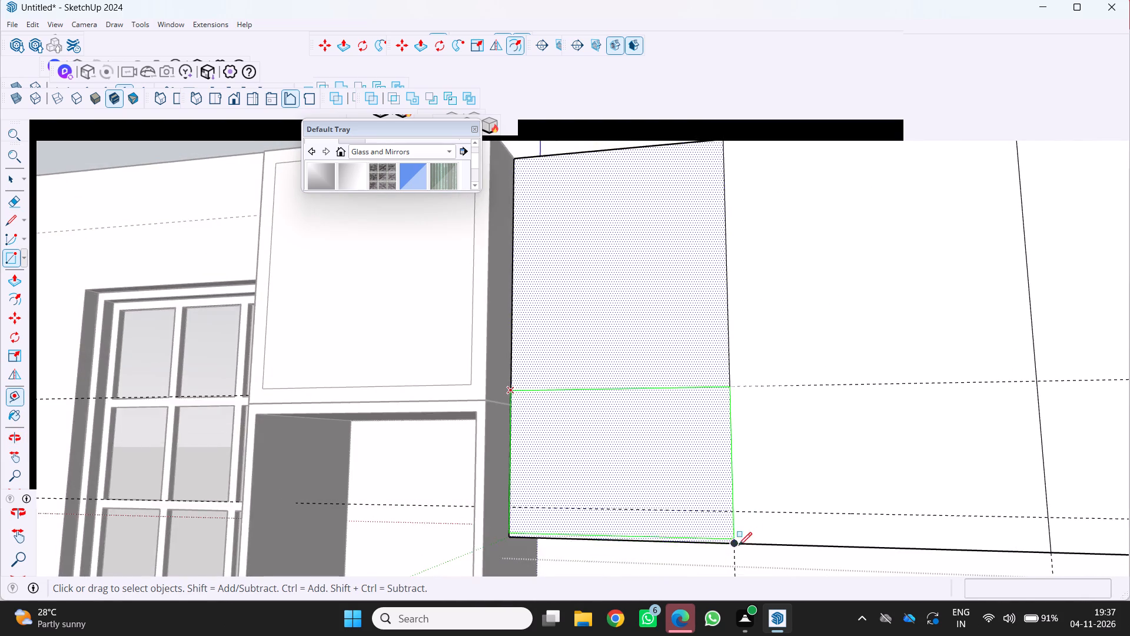
pyautogui.scroll(2, 739, 545)
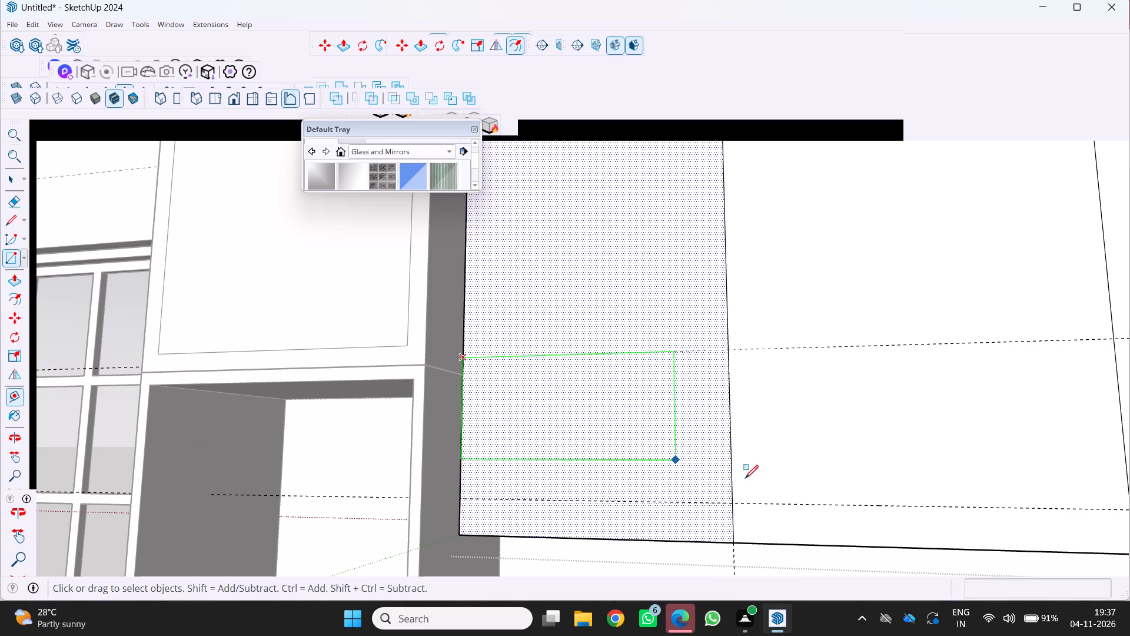
pyautogui.scroll(7, 735, 549)
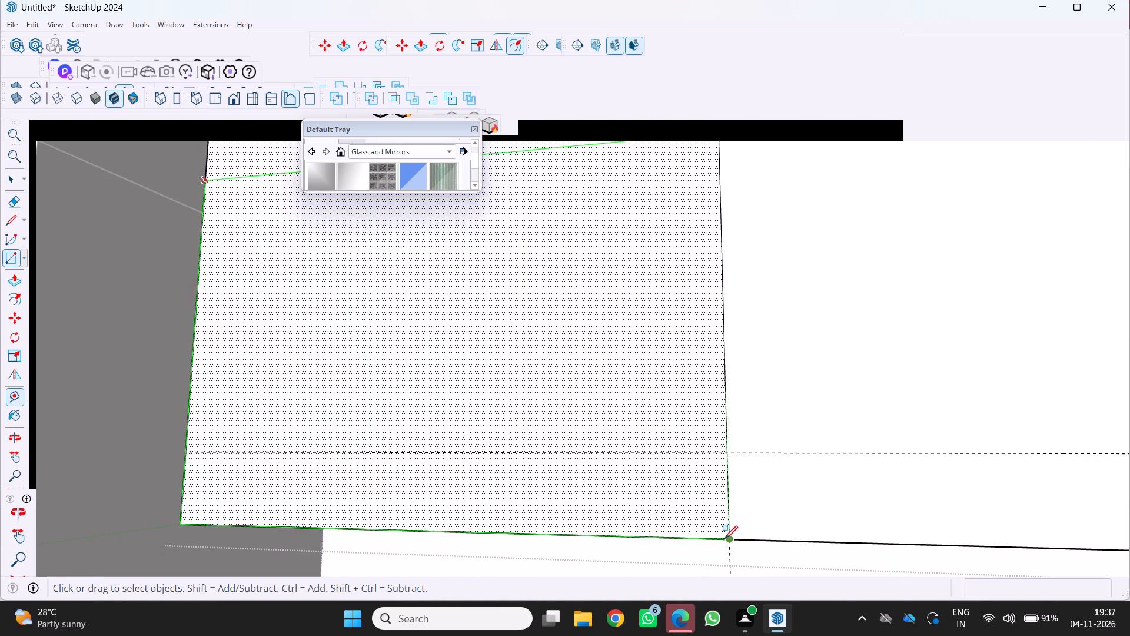
pyautogui.scroll(3, 724, 539)
pyautogui.click(731, 539)
# Draw a rectangle in the section farthest from the tall unit, from the 50 cm guide down to the cabinet's bottom outer corner.
pyautogui.scroll(-5, 722, 538)
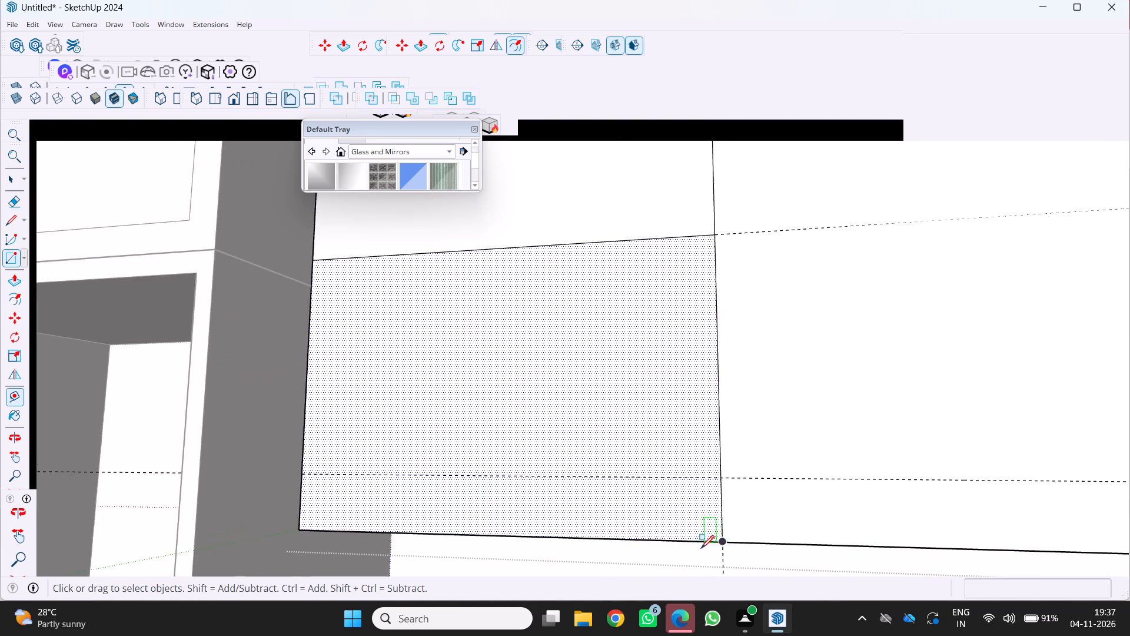
pyautogui.scroll(-4, 697, 545)
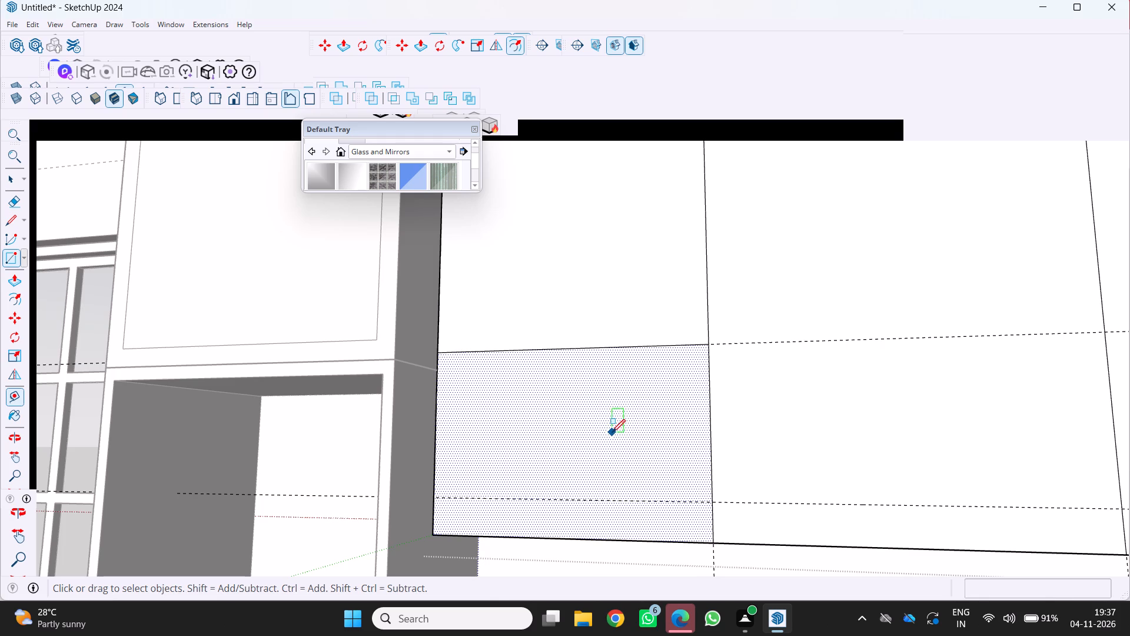
pyautogui.scroll(-11, 611, 385)
pyautogui.scroll(4, 837, 382)
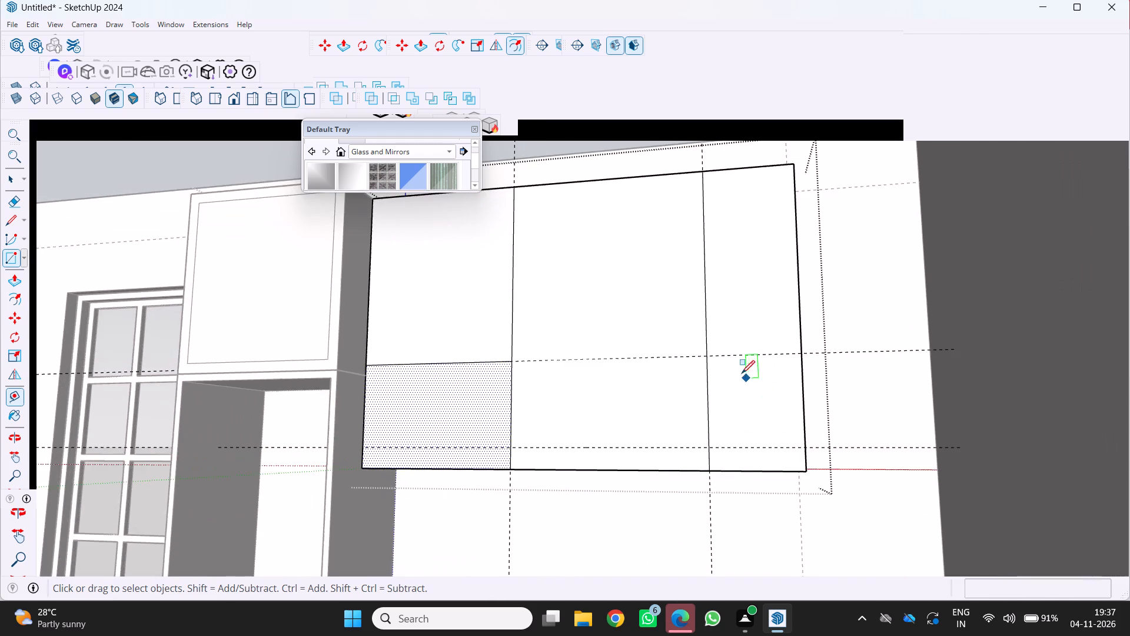
pyautogui.scroll(5, 736, 372)
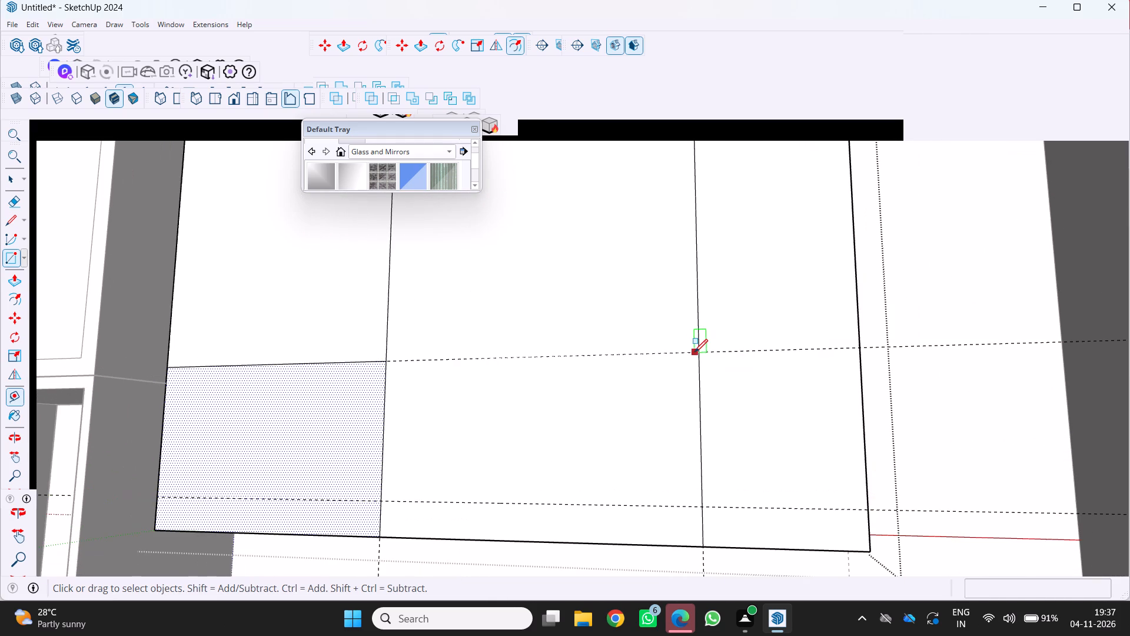
pyautogui.click(697, 352)
pyautogui.scroll(-4, 707, 387)
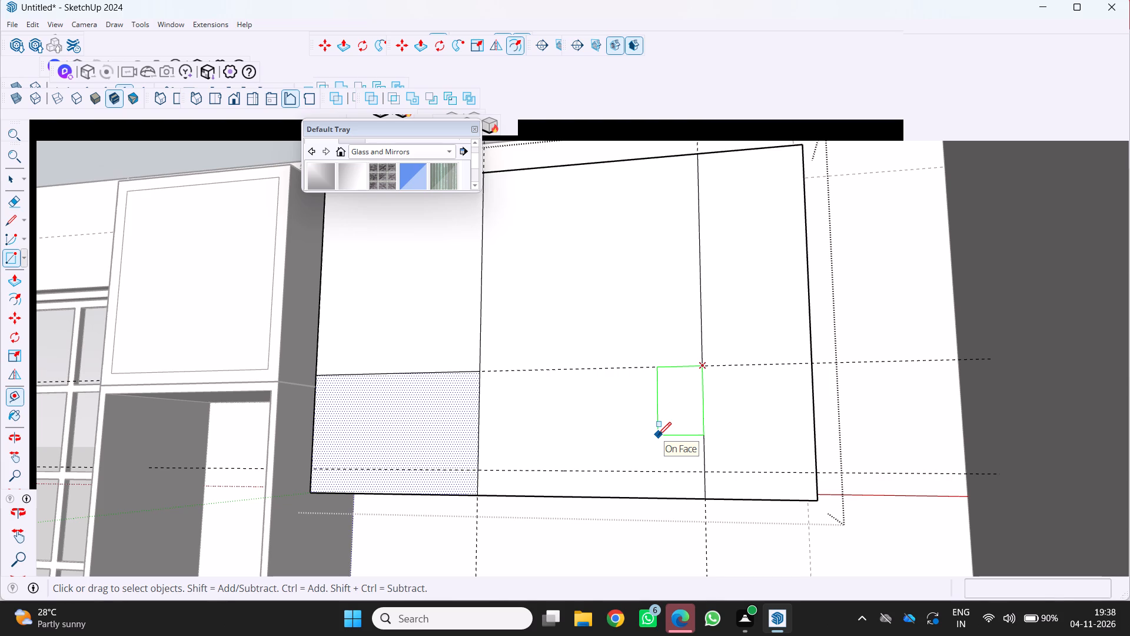
pyautogui.scroll(6, 866, 496)
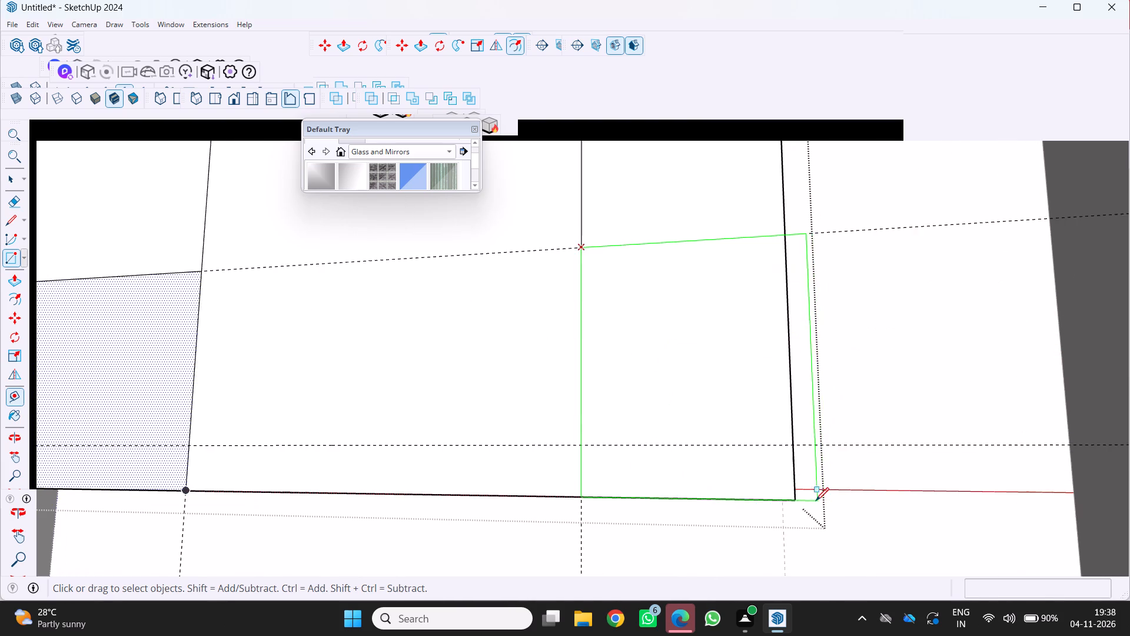
pyautogui.scroll(6, 816, 501)
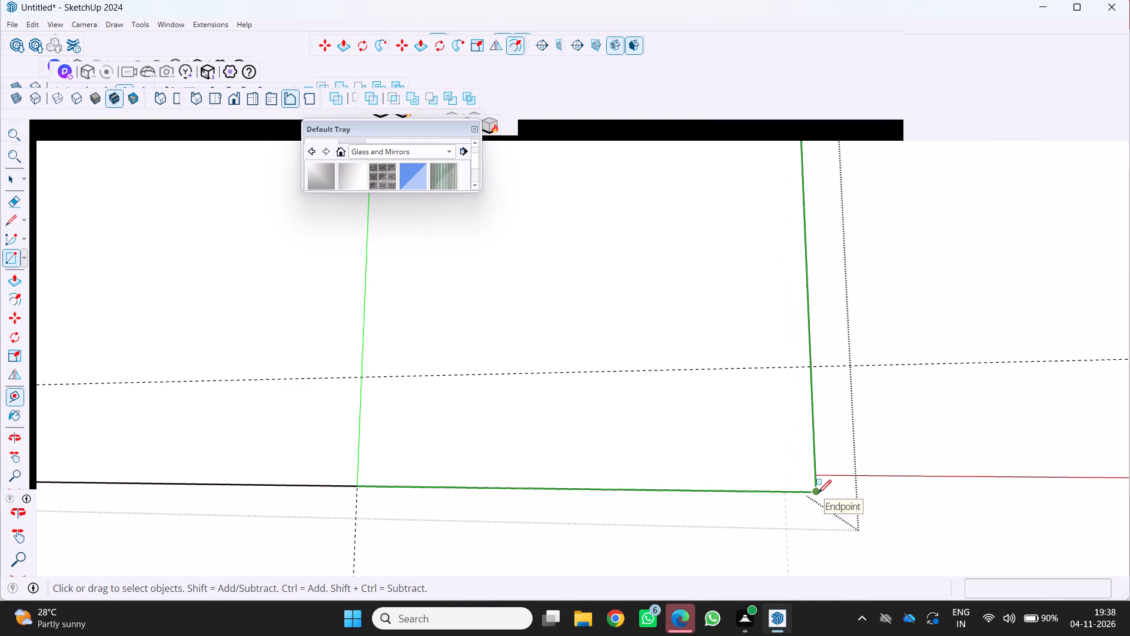
pyautogui.click(818, 491)
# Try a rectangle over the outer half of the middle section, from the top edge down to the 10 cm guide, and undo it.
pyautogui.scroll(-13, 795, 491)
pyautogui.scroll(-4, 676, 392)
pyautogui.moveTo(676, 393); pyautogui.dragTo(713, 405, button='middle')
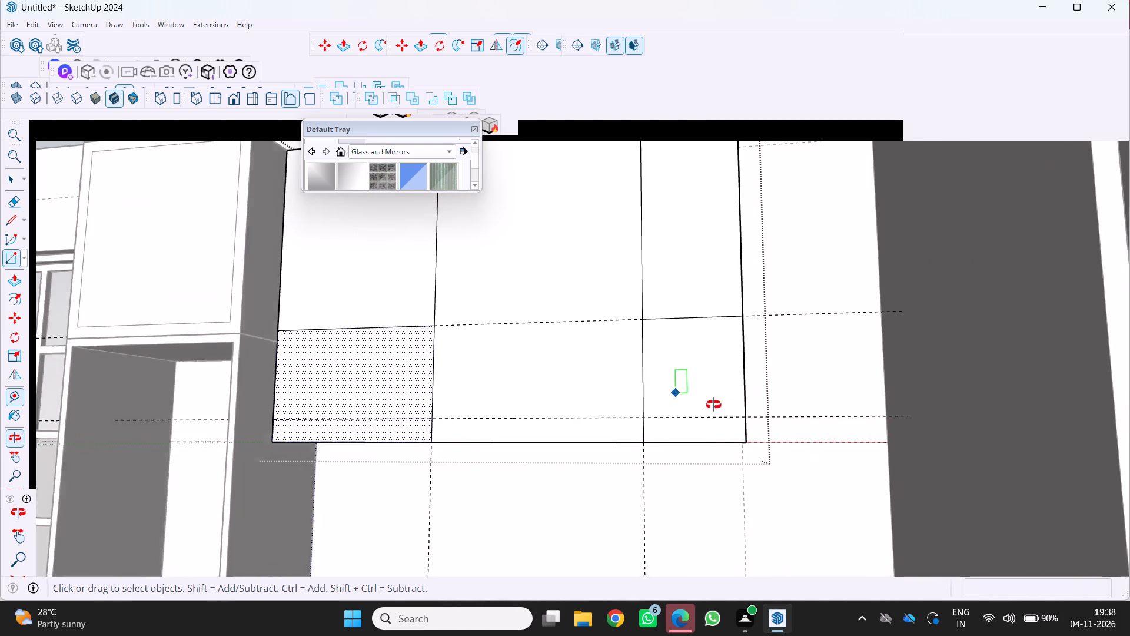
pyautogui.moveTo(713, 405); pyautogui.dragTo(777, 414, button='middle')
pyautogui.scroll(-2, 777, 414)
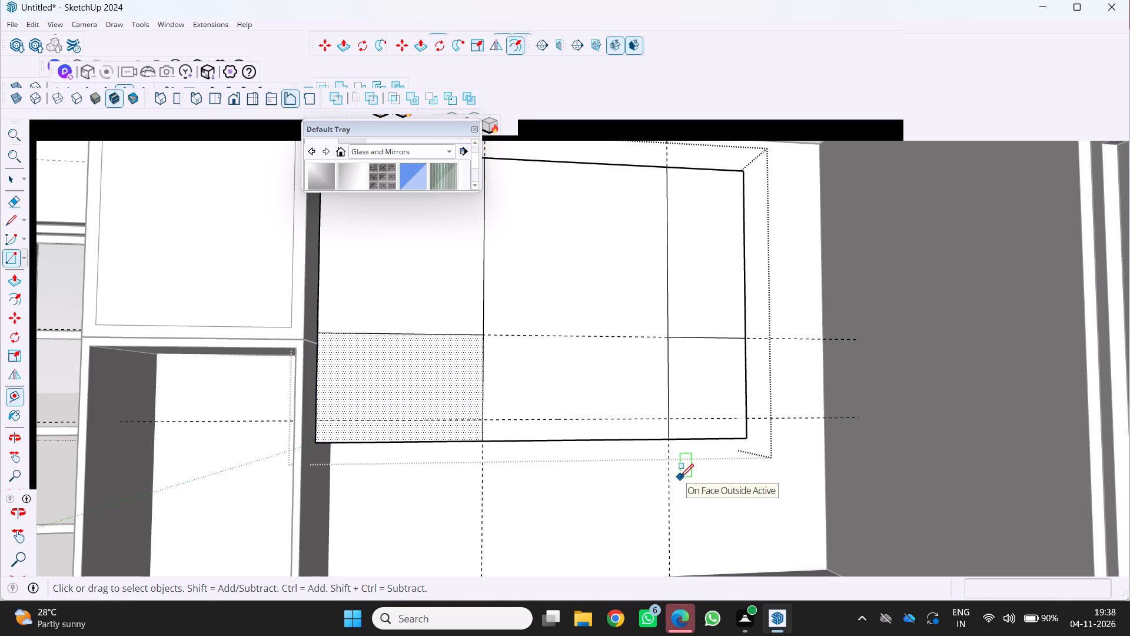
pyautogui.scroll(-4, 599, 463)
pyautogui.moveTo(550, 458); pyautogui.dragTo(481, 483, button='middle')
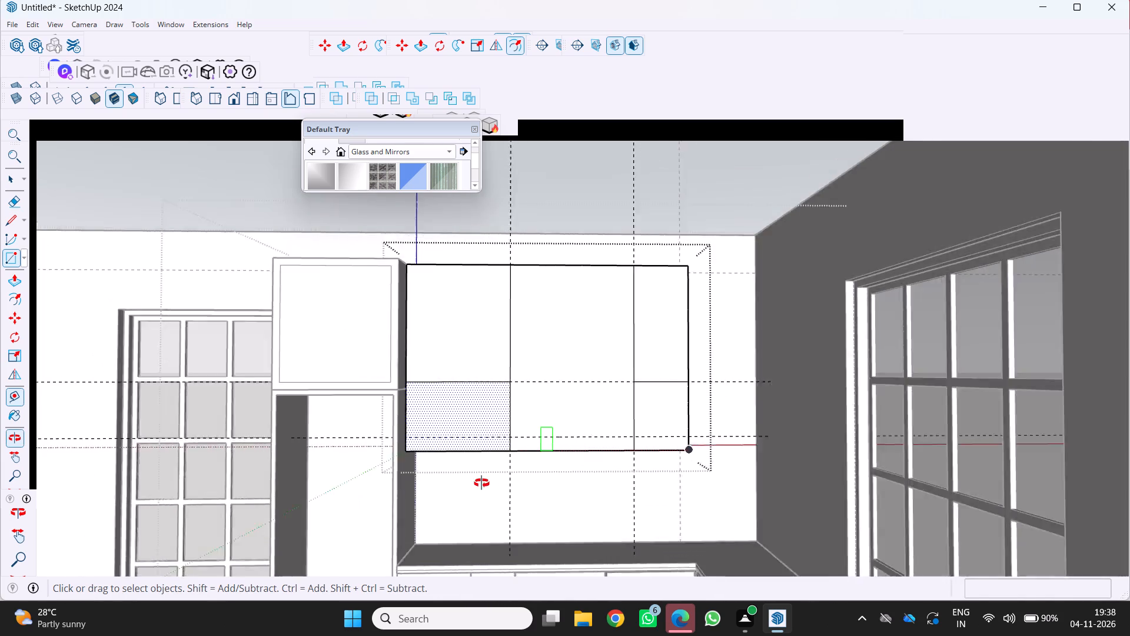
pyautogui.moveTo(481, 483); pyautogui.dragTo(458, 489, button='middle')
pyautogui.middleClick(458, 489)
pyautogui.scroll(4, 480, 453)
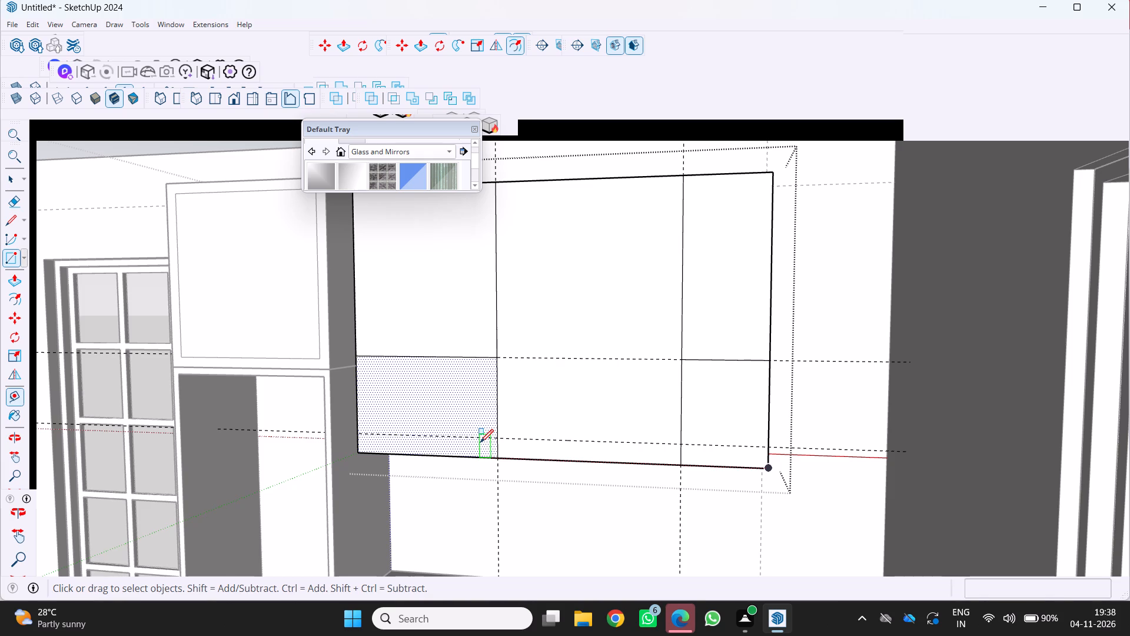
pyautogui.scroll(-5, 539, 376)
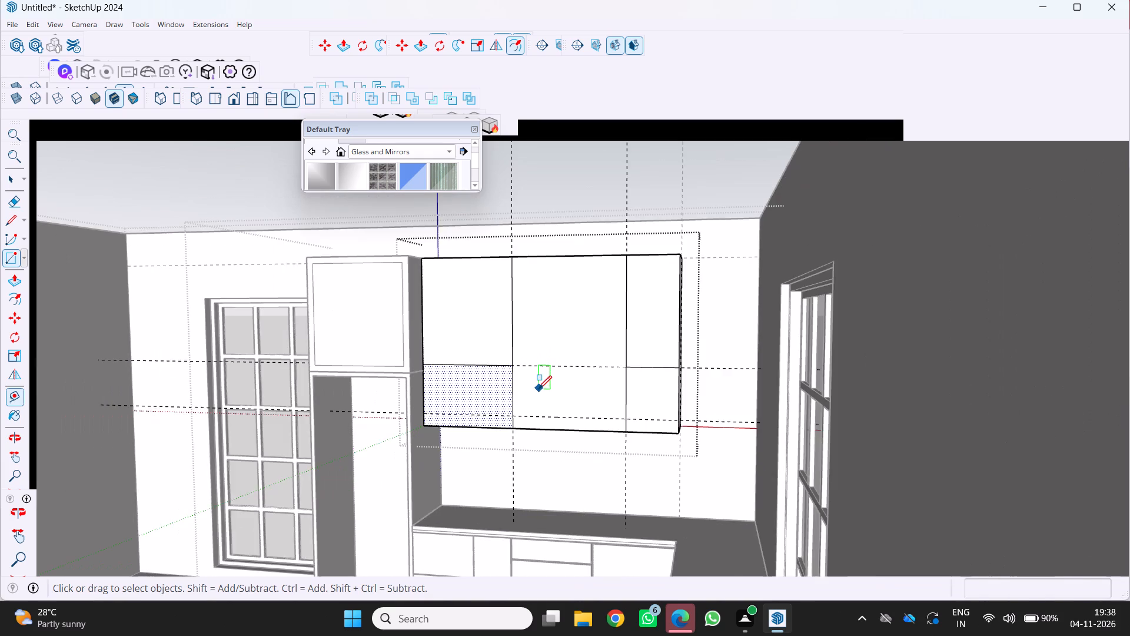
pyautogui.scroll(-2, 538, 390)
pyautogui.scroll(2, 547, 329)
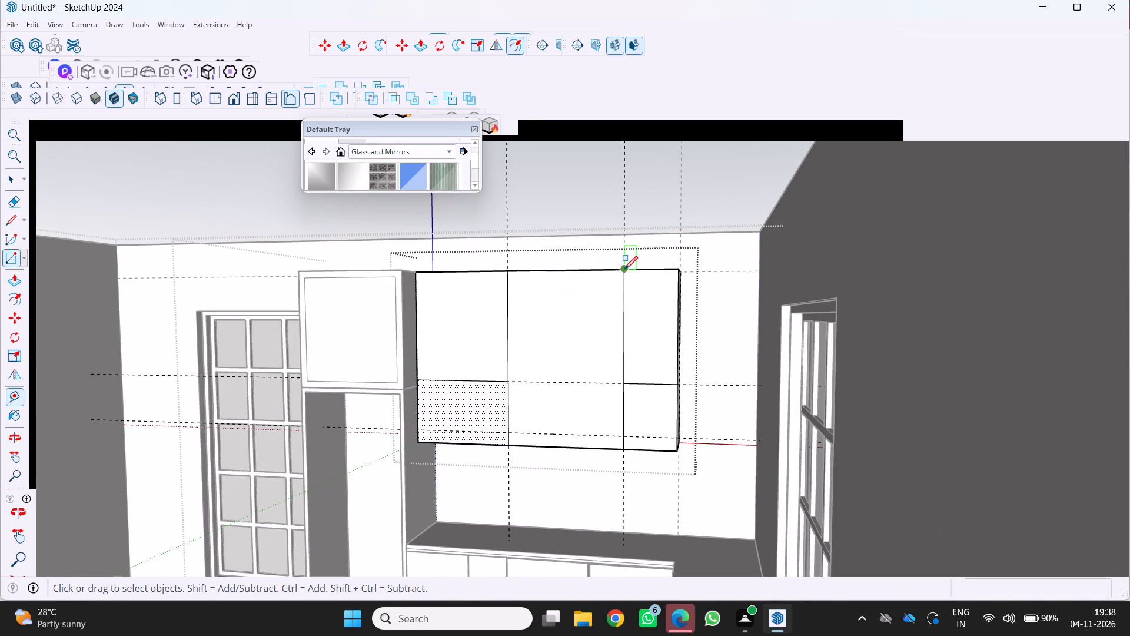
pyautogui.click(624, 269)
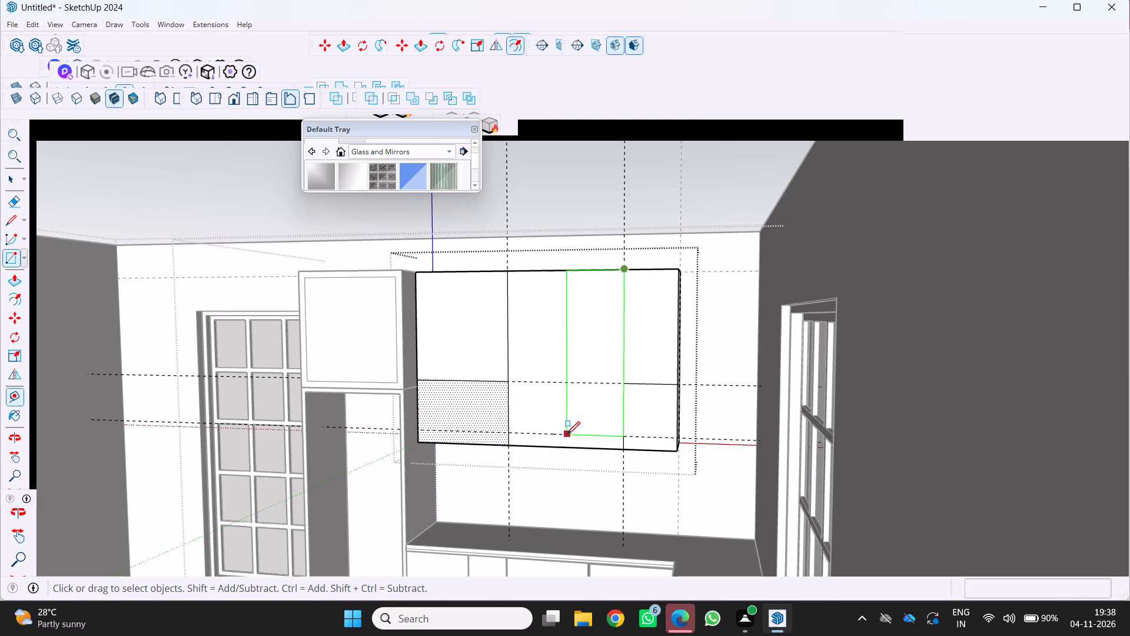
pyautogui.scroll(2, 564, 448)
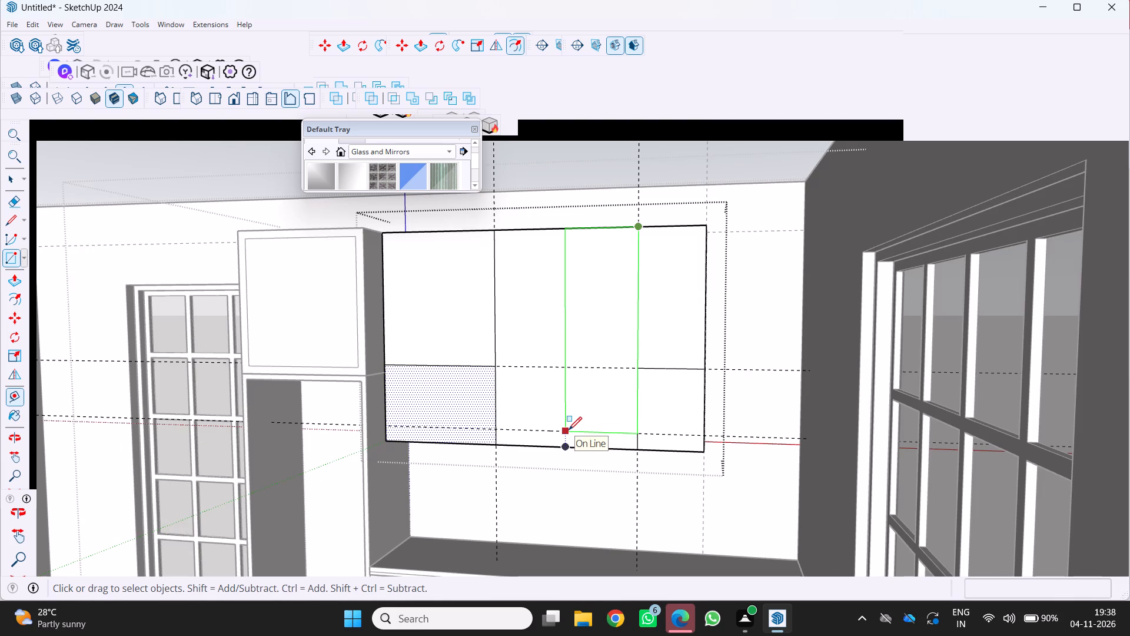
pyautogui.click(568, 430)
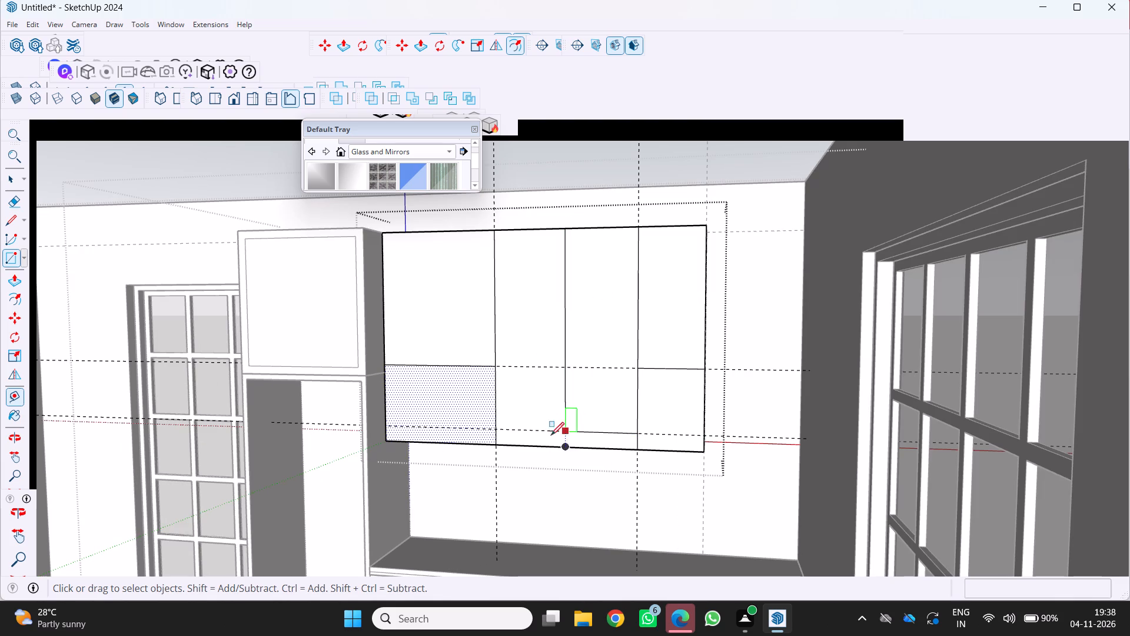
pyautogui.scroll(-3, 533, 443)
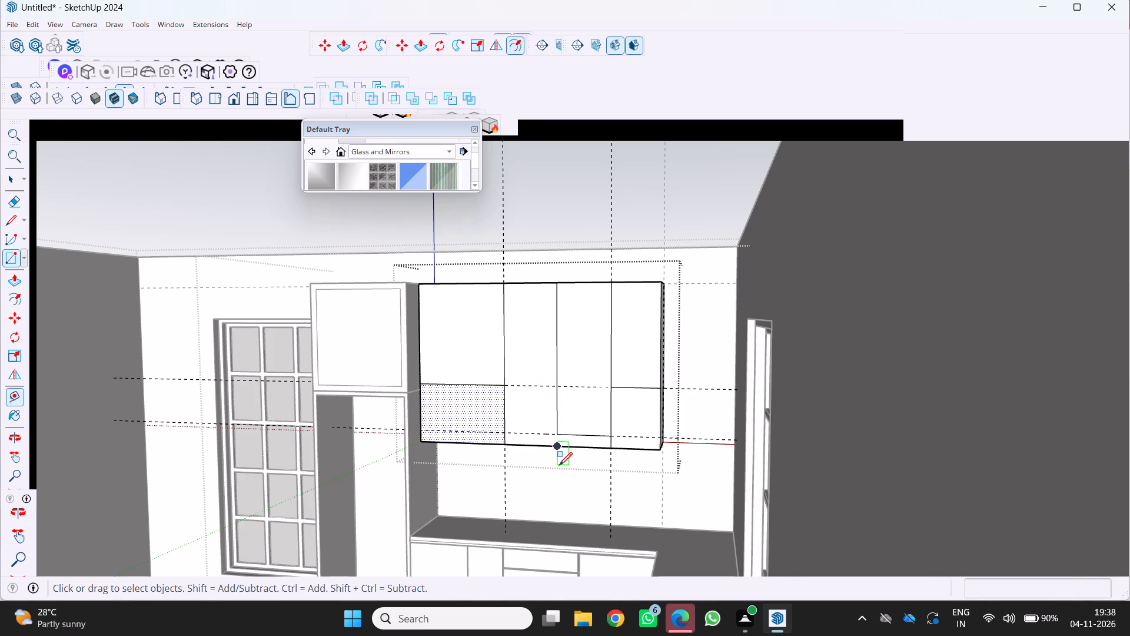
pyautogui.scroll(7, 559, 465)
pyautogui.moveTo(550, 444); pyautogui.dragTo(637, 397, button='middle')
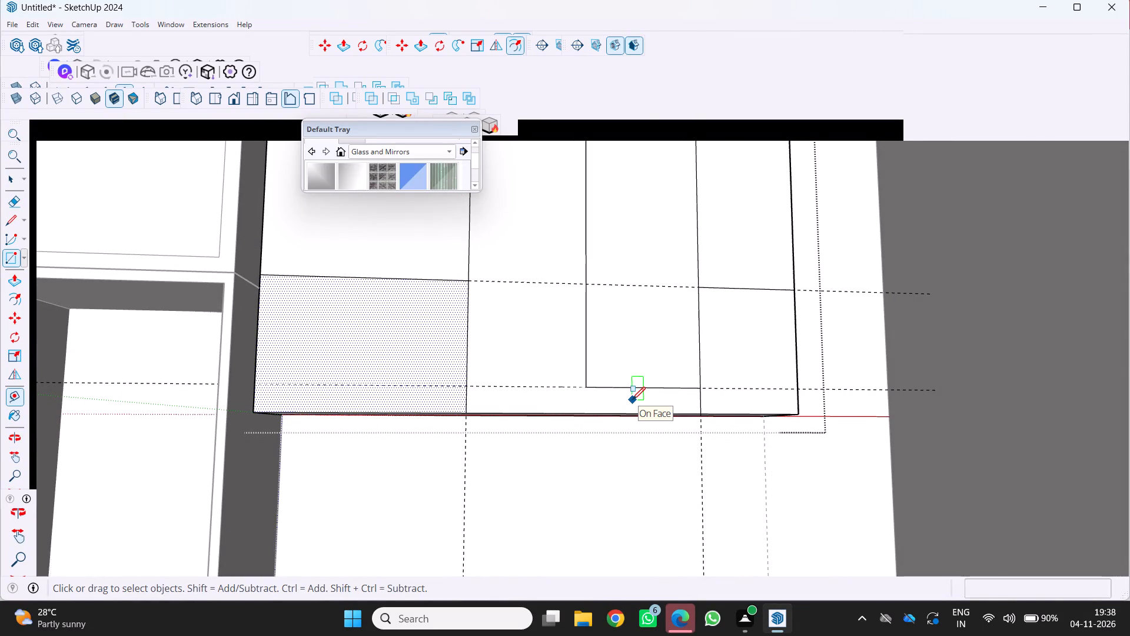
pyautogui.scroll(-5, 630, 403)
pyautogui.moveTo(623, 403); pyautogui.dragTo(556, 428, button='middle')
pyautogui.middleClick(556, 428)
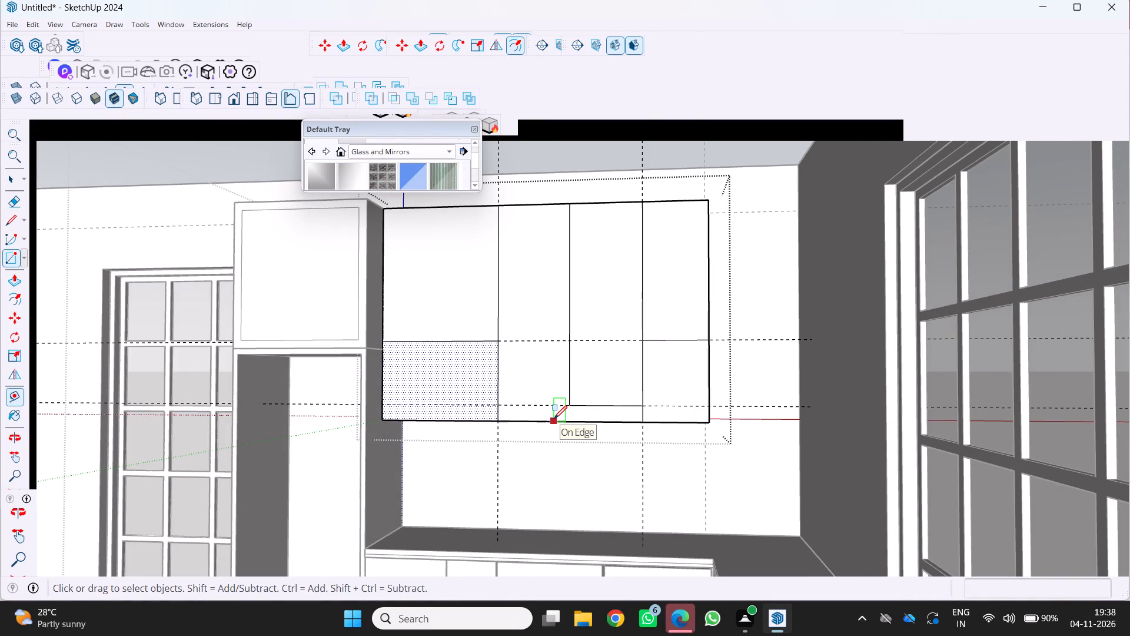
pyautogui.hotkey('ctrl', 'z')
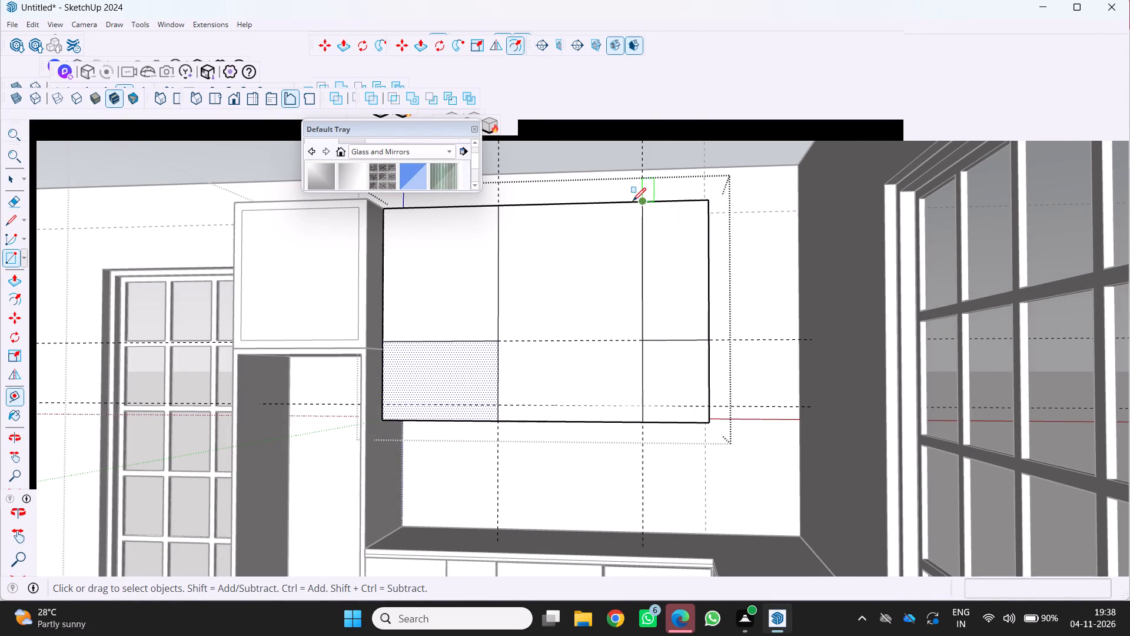
# Split the middle section into two halves with a rectangle from its top outer corner to the midpoint of its bottom edge.
pyautogui.moveTo(639, 201); pyautogui.dragTo(637, 207)
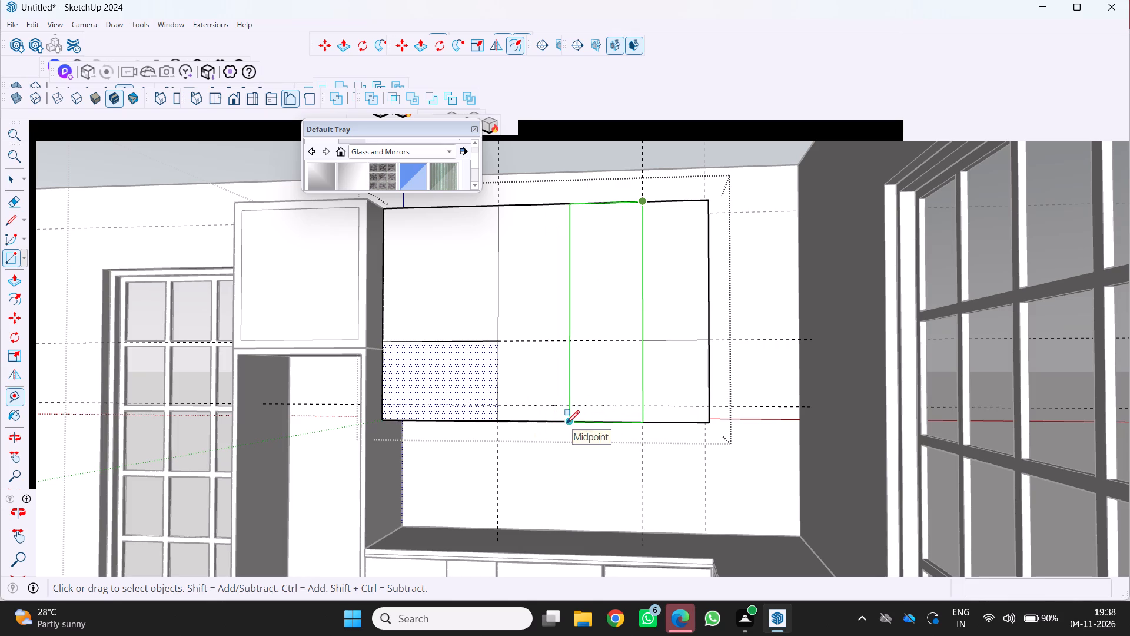
pyautogui.click(566, 423)
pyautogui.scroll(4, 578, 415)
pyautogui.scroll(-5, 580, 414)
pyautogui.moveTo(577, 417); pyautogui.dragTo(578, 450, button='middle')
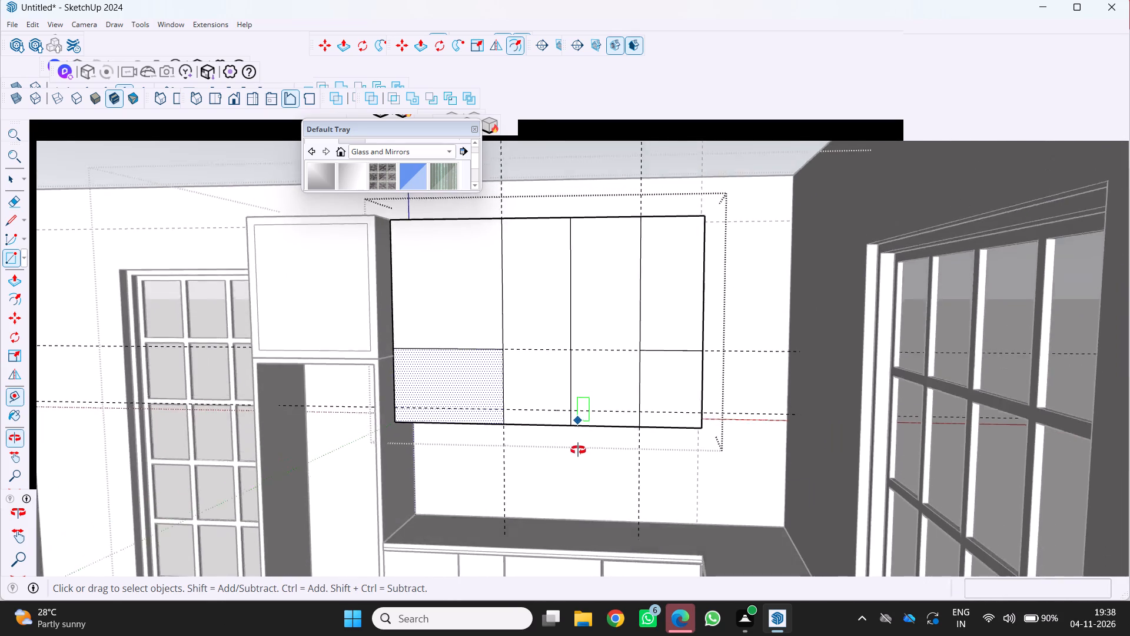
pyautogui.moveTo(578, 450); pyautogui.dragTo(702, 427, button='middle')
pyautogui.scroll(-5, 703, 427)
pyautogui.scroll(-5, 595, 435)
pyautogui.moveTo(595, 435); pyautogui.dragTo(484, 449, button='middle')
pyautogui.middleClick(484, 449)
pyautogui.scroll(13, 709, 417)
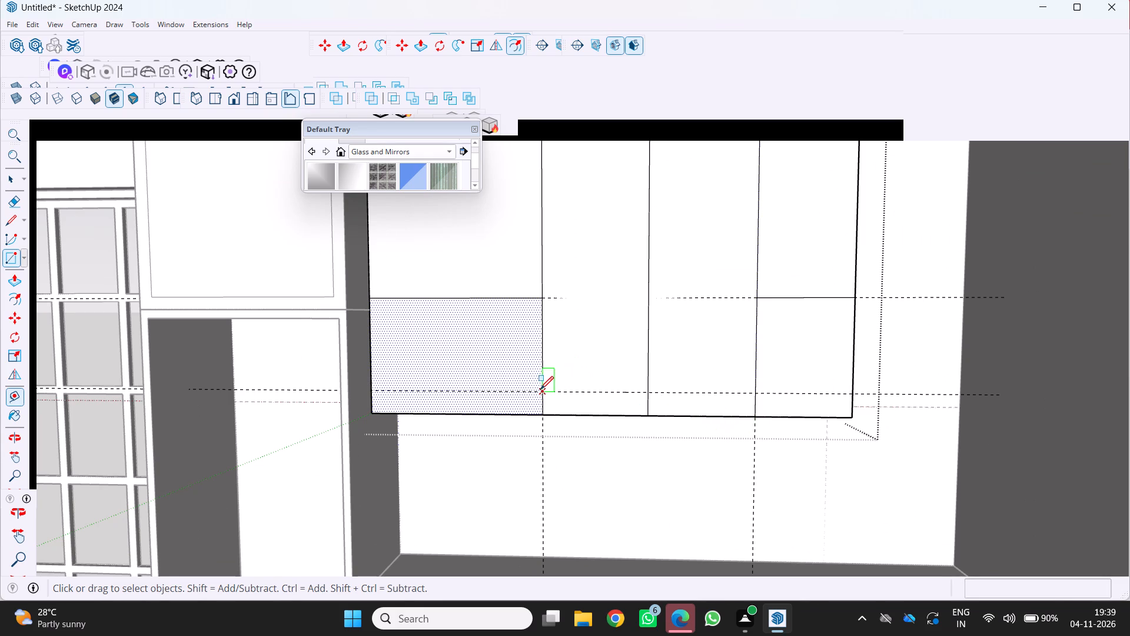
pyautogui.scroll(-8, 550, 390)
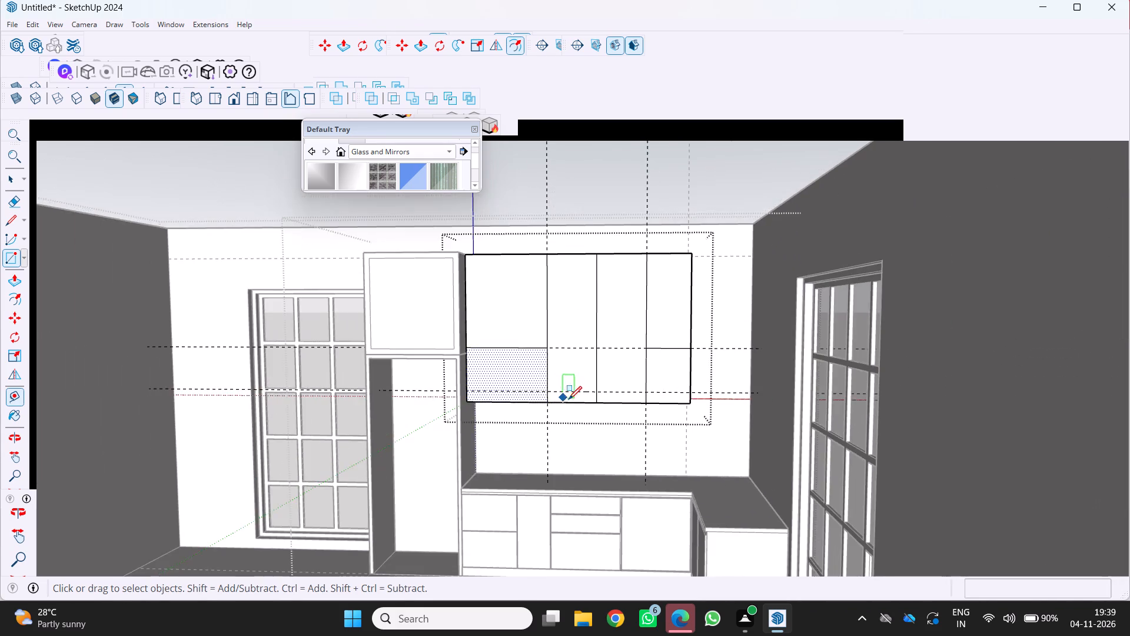
# Draw a rectangle across the middle section's bottom, from the 10 cm guide down to the cabinet's bottom edge.
pyautogui.scroll(4, 602, 393)
pyautogui.click(521, 393)
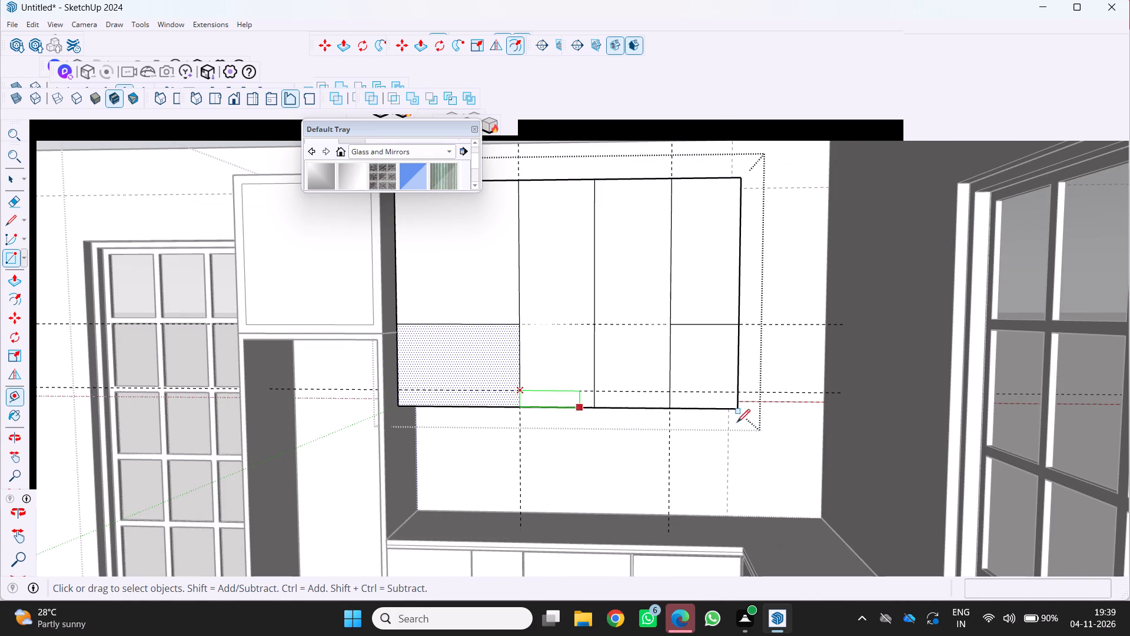
pyautogui.scroll(4, 689, 430)
pyautogui.click(659, 397)
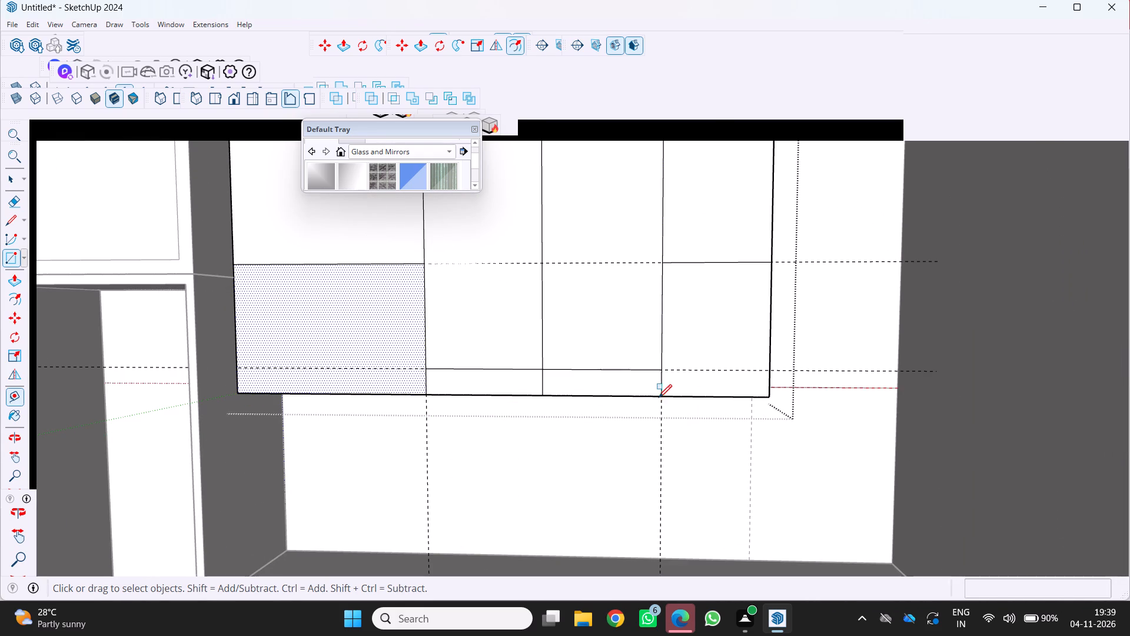
# Push the bottom strip under the outer half of the middle section slightly into the cabinet.
pyautogui.press('p')
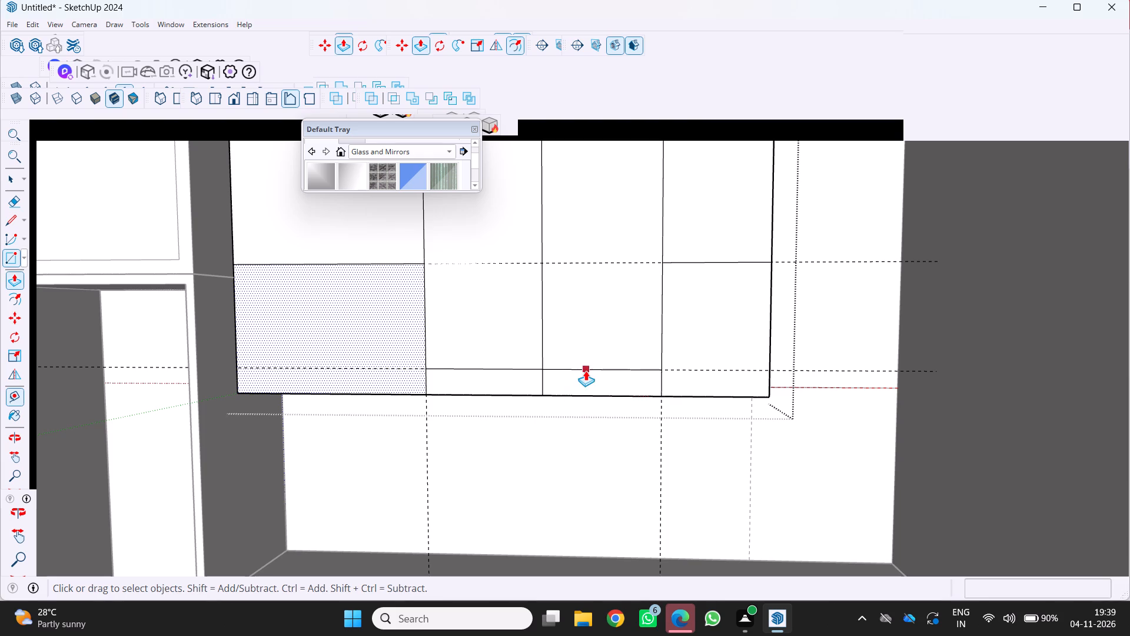
pyautogui.scroll(4, 579, 378)
pyautogui.click(593, 385)
pyautogui.press('space')
pyautogui.press('space')
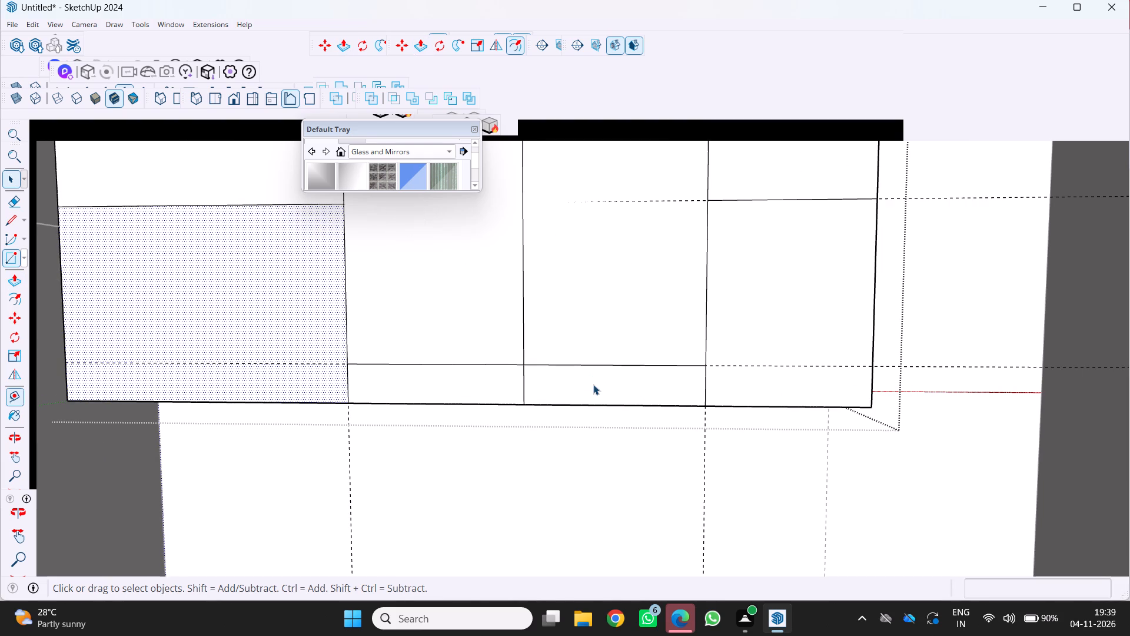
pyautogui.doubleClick(593, 385)
pyautogui.press('p')
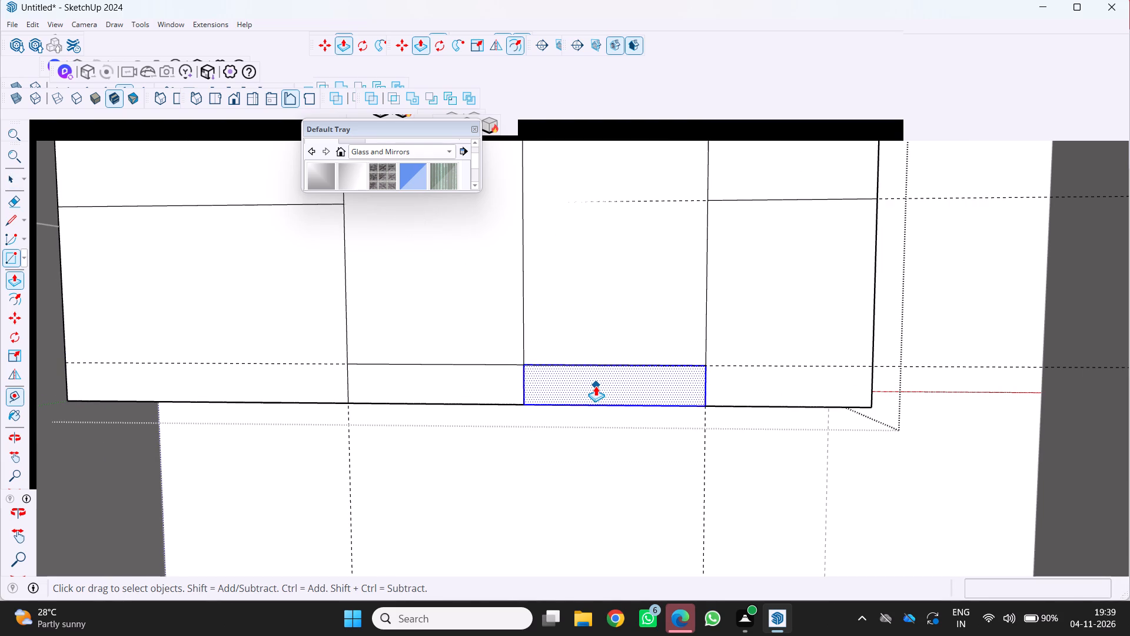
pyautogui.click(596, 386)
pyautogui.click(596, 382)
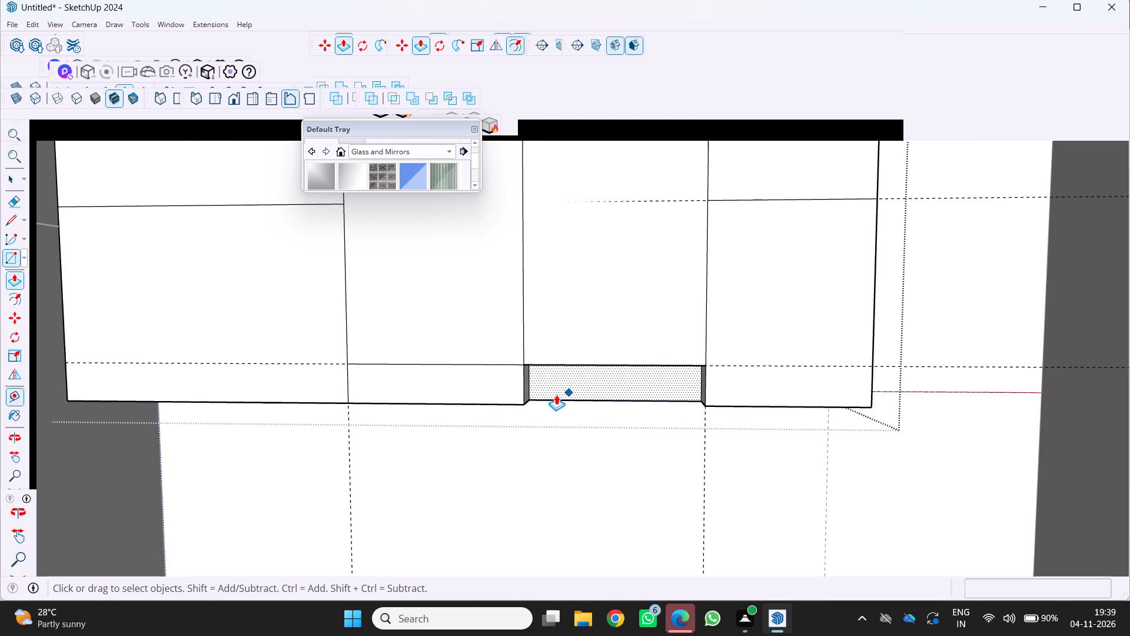
# Push the bottom strip under the middle section's other half, beside the tall unit's side, into the cabinet.
pyautogui.scroll(2, 539, 393)
pyautogui.moveTo(539, 393); pyautogui.dragTo(661, 399, button='middle')
pyautogui.middleClick(661, 399)
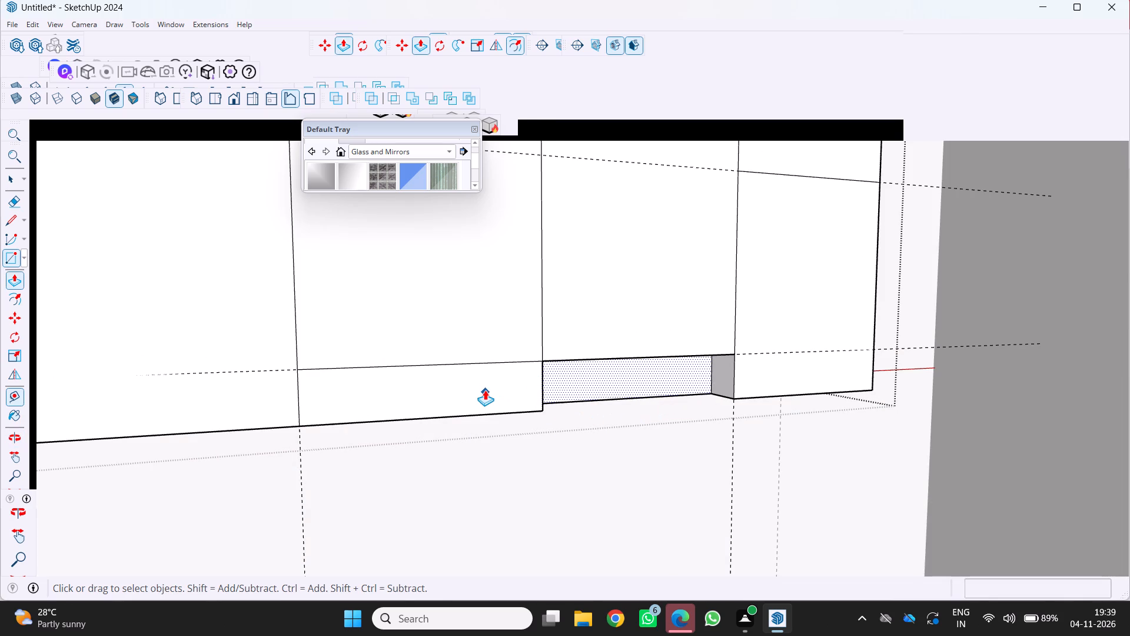
pyautogui.press('space')
pyautogui.doubleClick(485, 390)
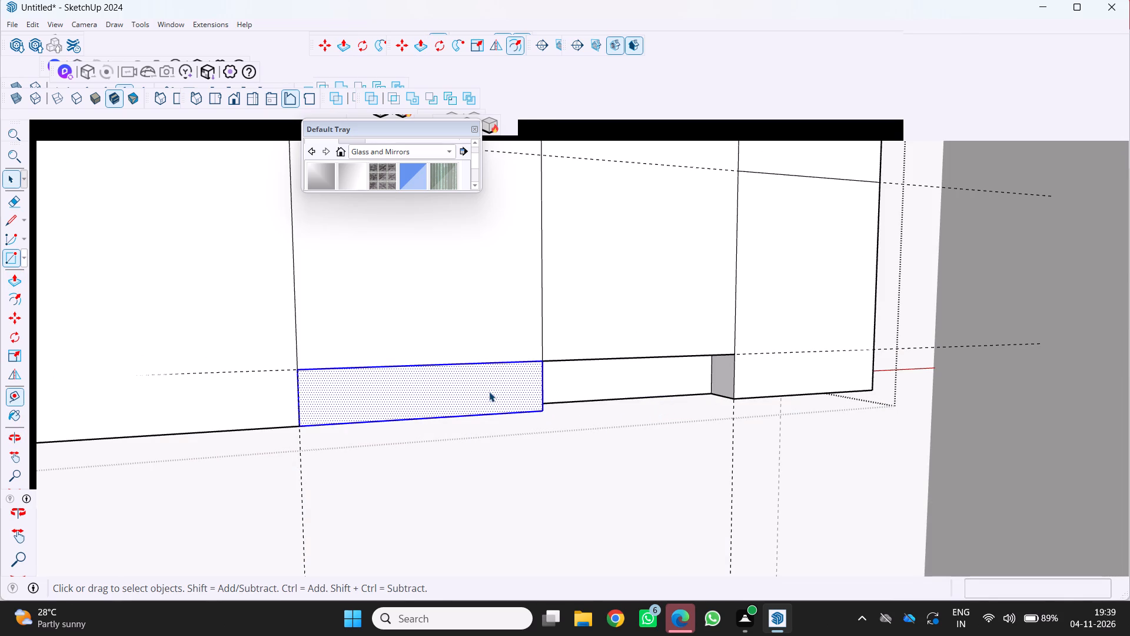
pyautogui.press('p')
pyautogui.click(460, 402)
pyautogui.moveTo(382, 379); pyautogui.dragTo(388, 380)
# Erase the short edge dividing the underside of the recess between the middle section's two halves.
pyautogui.moveTo(512, 426); pyautogui.dragTo(513, 414, button='middle')
pyautogui.scroll(1, 512, 426)
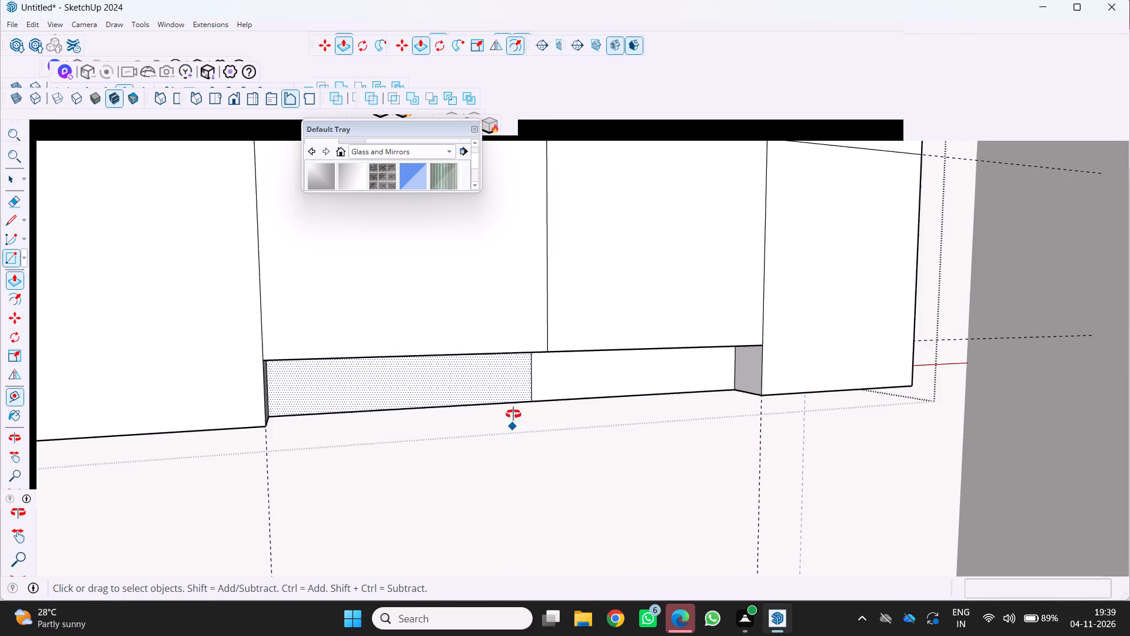
pyautogui.moveTo(513, 414); pyautogui.dragTo(626, 277, button='middle')
pyautogui.middleClick(626, 277)
pyautogui.moveTo(627, 281); pyautogui.dragTo(633, 286, button='middle')
pyautogui.middleClick(634, 286)
pyautogui.scroll(-1, 603, 317)
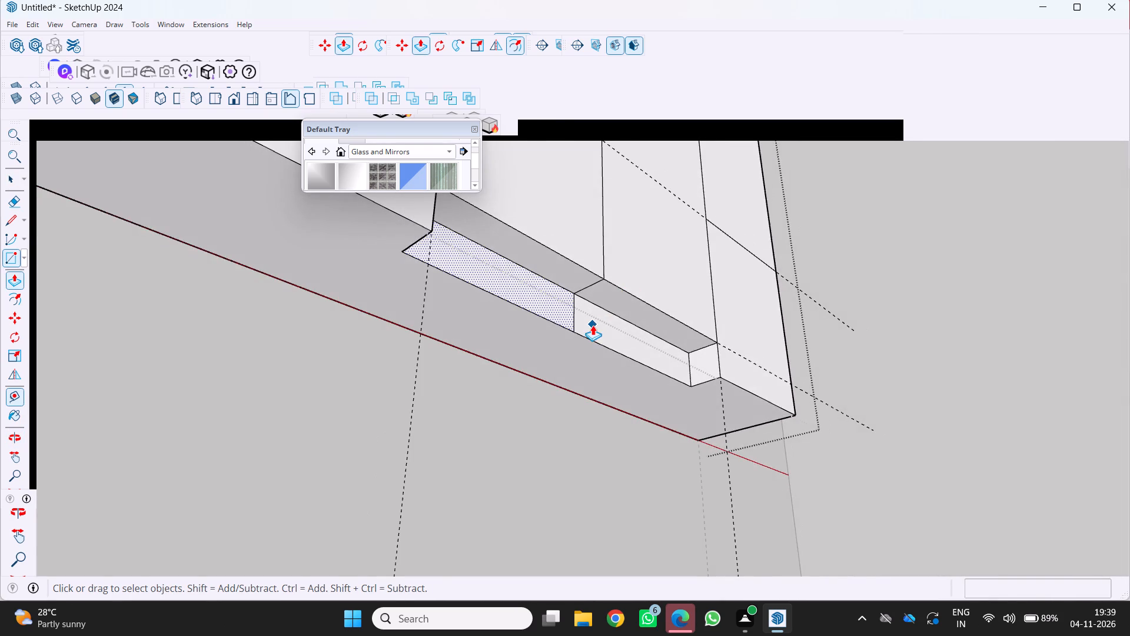
pyautogui.scroll(-5, 593, 325)
pyautogui.moveTo(587, 333); pyautogui.dragTo(511, 382, button='middle')
pyautogui.scroll(1, 512, 382)
pyautogui.scroll(4, 394, 466)
pyautogui.moveTo(391, 455); pyautogui.dragTo(393, 399, button='middle')
pyautogui.middleClick(394, 398)
pyautogui.scroll(1, 458, 367)
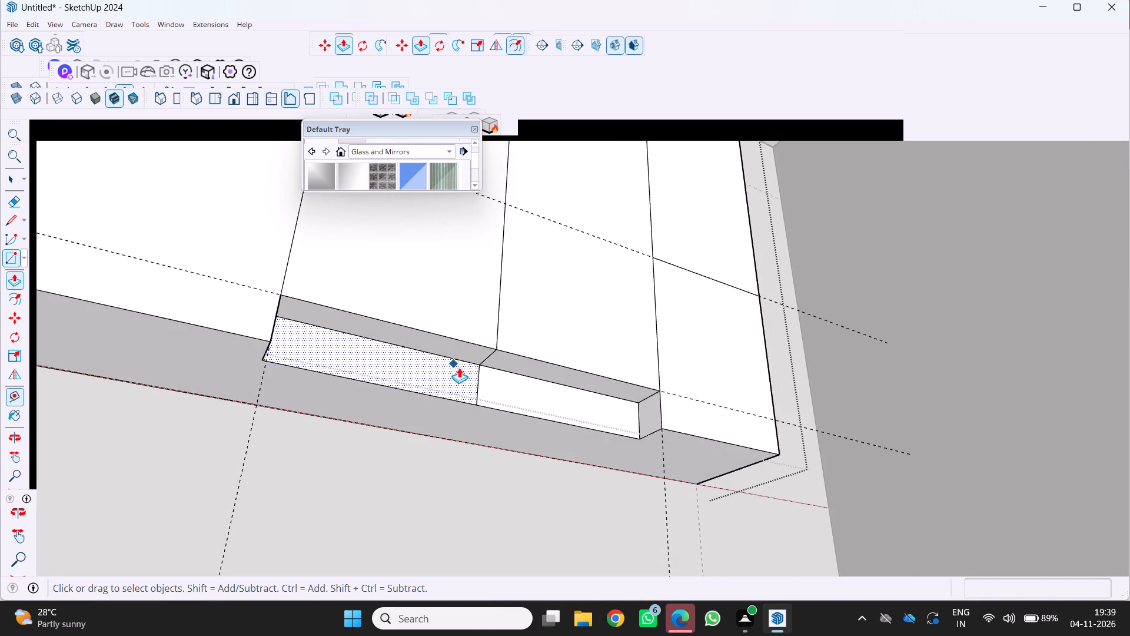
pyautogui.scroll(2, 459, 367)
pyautogui.press('e')
pyautogui.scroll(3, 474, 374)
pyautogui.click(503, 354)
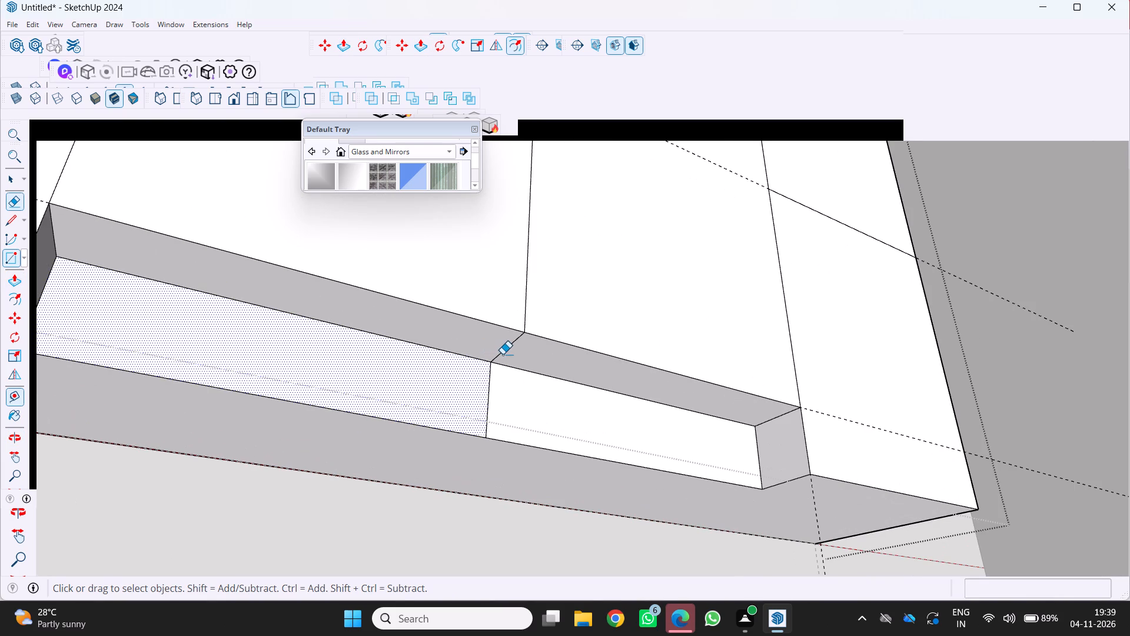
# Push the outer recessed strip through to the back of the upper cabinet, cutting away that half's bottom.
pyautogui.scroll(-11, 503, 356)
pyautogui.moveTo(495, 373); pyautogui.dragTo(408, 436, button='middle')
pyautogui.scroll(1, 408, 436)
pyautogui.middleClick(408, 436)
pyautogui.scroll(-4, 417, 440)
pyautogui.scroll(-4, 546, 379)
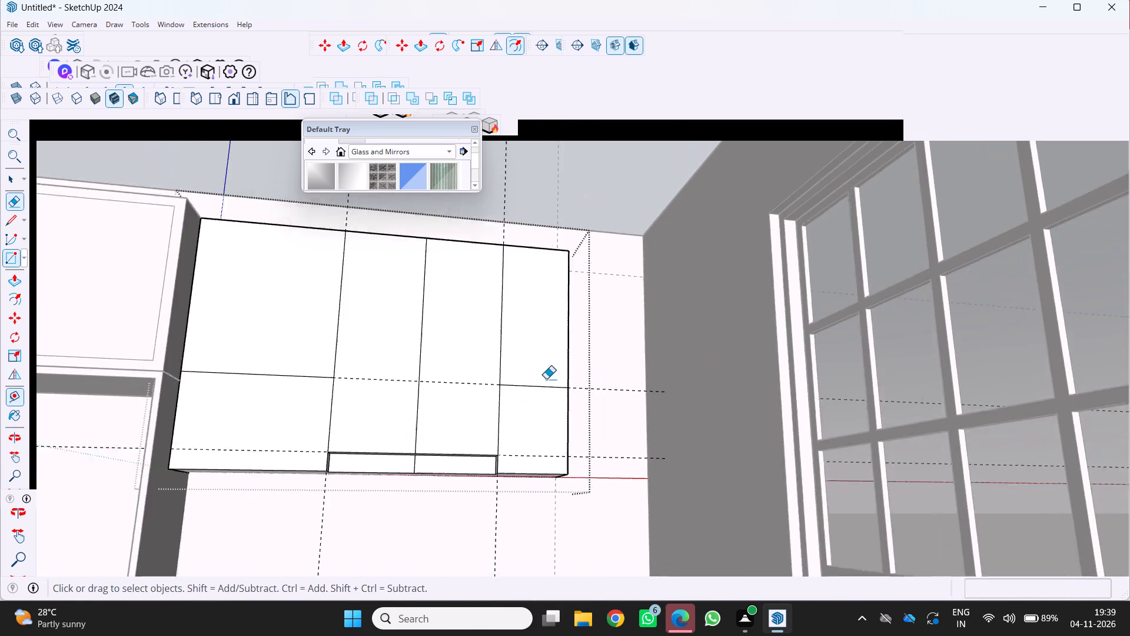
pyautogui.scroll(-2, 546, 379)
pyautogui.scroll(3, 413, 478)
pyautogui.moveTo(496, 440); pyautogui.dragTo(441, 524, button='middle')
pyautogui.moveTo(441, 522); pyautogui.dragTo(445, 516, button='middle')
pyautogui.scroll(-7, 494, 467)
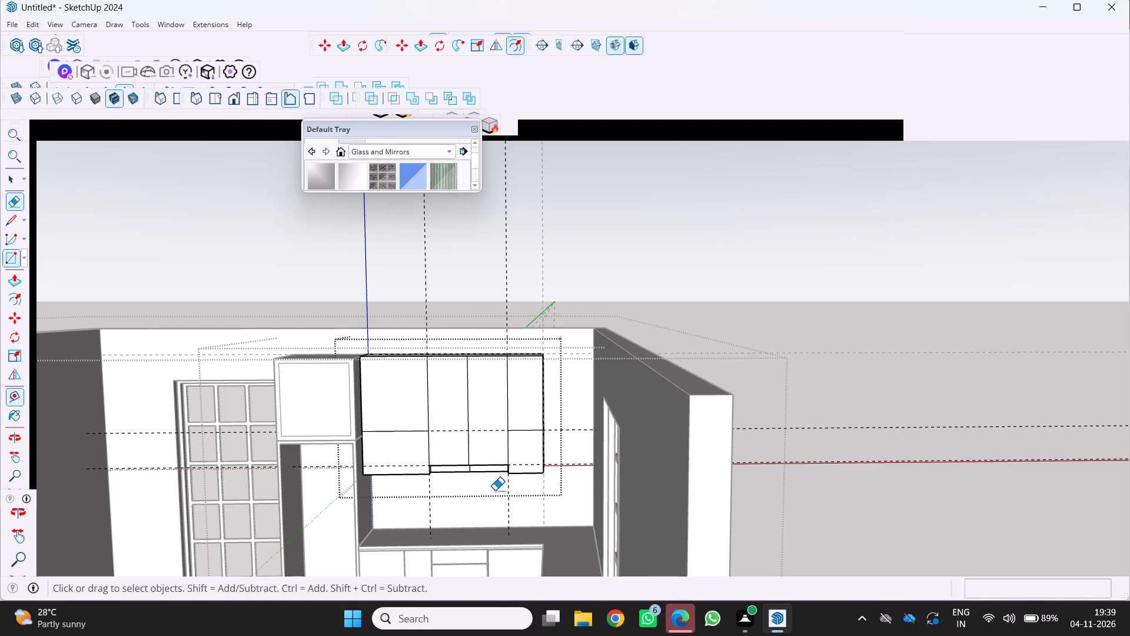
pyautogui.scroll(5, 499, 490)
pyautogui.moveTo(498, 483); pyautogui.dragTo(553, 409, button='middle')
pyautogui.scroll(7, 553, 409)
pyautogui.middleClick(553, 409)
pyautogui.moveTo(444, 440); pyautogui.dragTo(556, 362, button='middle')
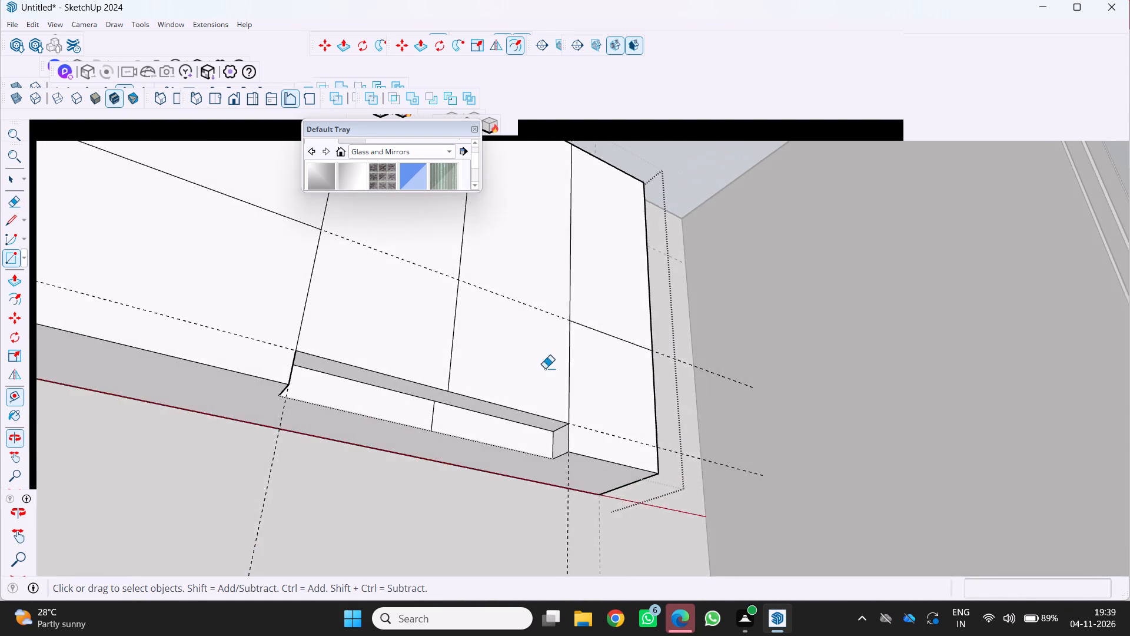
pyautogui.scroll(4, 491, 410)
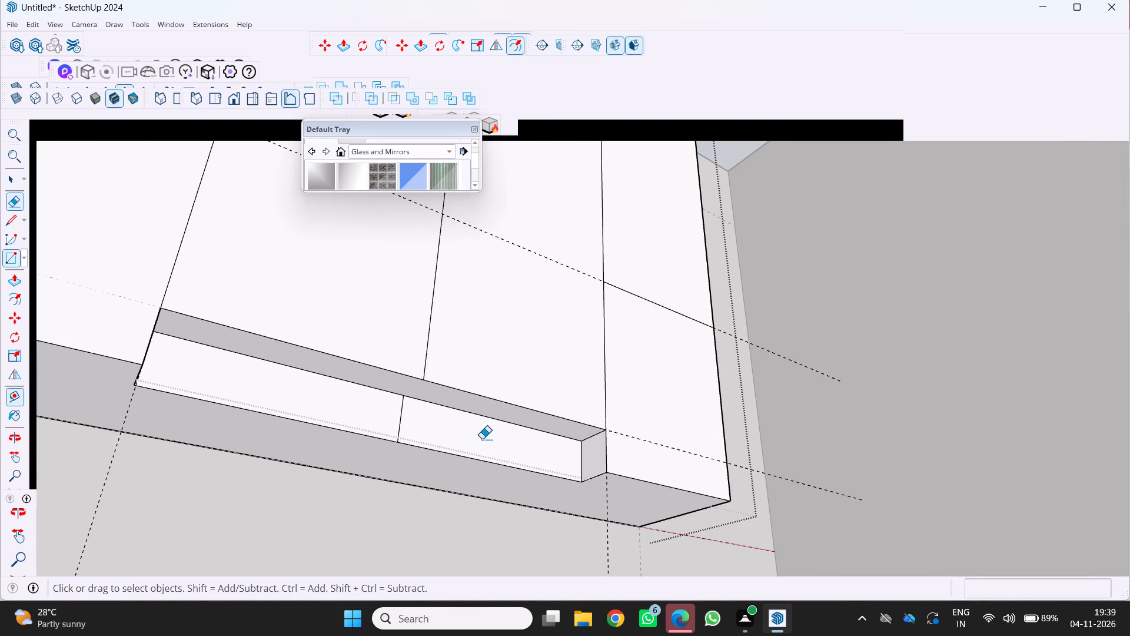
pyautogui.press('p')
pyautogui.moveTo(486, 435); pyautogui.dragTo(398, 466)
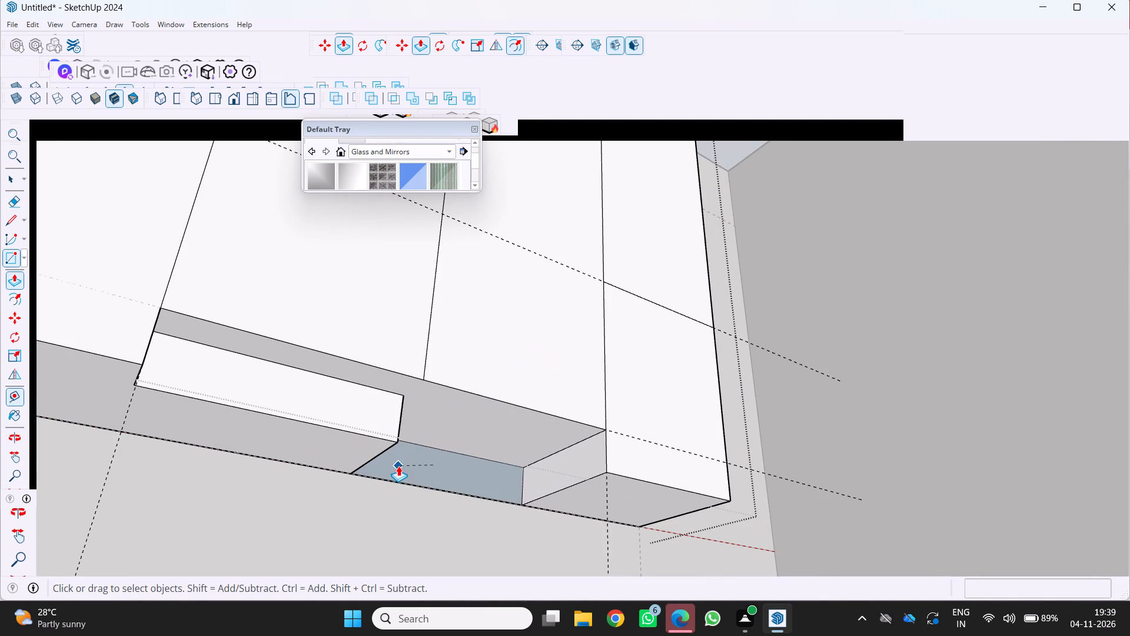
pyautogui.moveTo(398, 466); pyautogui.dragTo(418, 488)
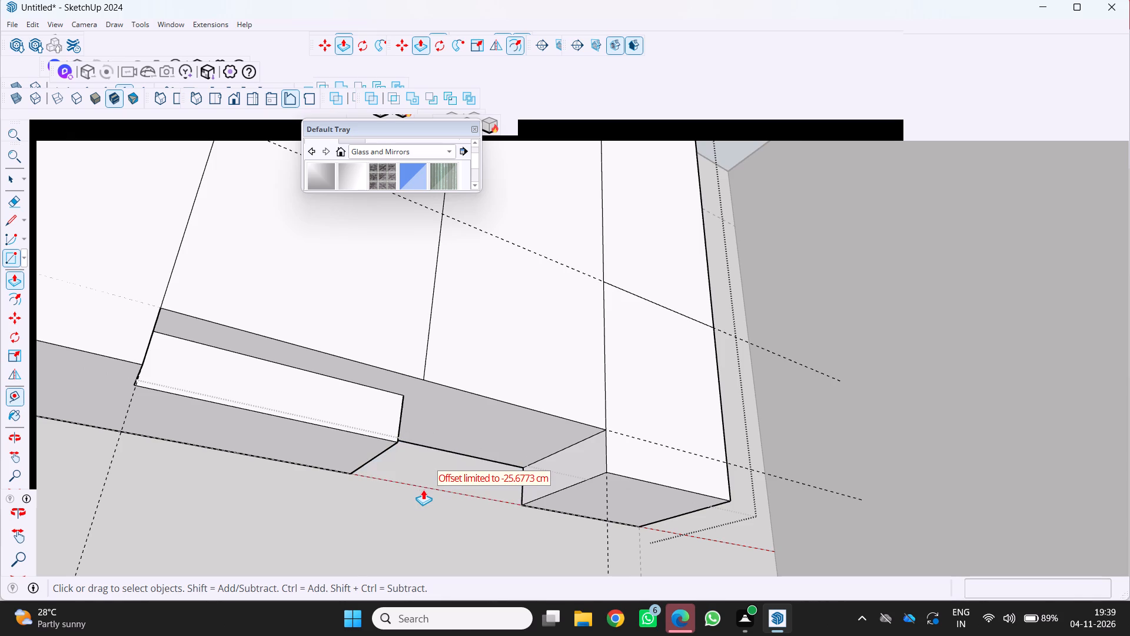
# Push the remaining recessed strip through to the cabinet's back so the notch spans the whole middle section.
pyautogui.scroll(-3, 422, 488)
pyautogui.moveTo(458, 456); pyautogui.dragTo(550, 446, button='middle')
pyautogui.scroll(1, 474, 453)
pyautogui.scroll(-5, 527, 432)
pyautogui.moveTo(529, 425); pyautogui.dragTo(476, 486, button='middle')
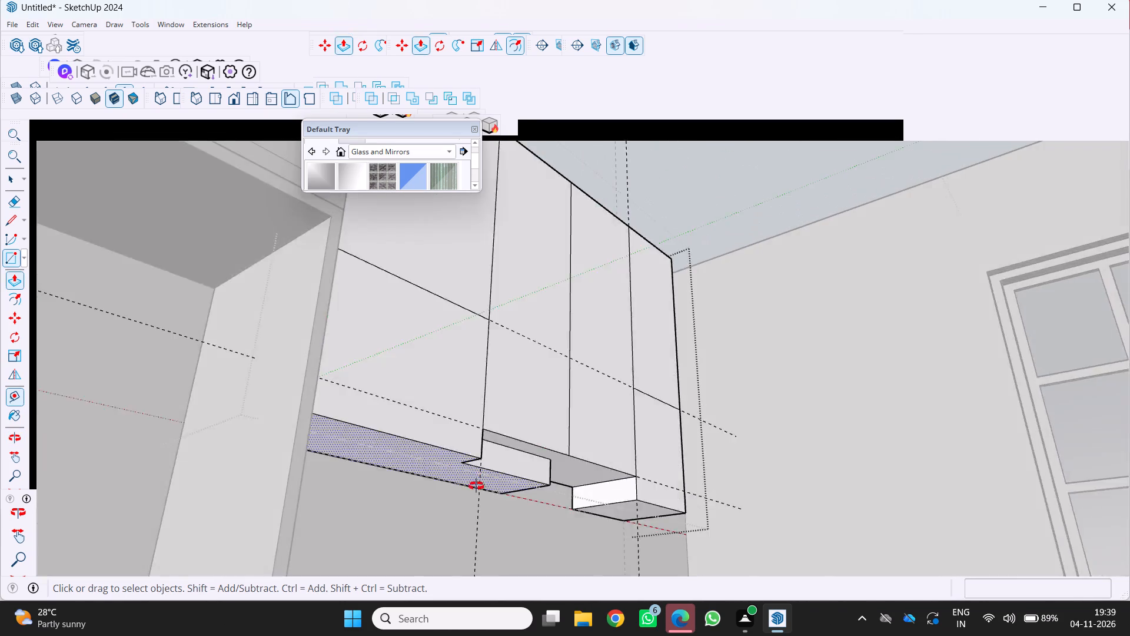
pyautogui.moveTo(476, 486); pyautogui.dragTo(518, 418, button='middle')
pyautogui.scroll(-6, 537, 388)
pyautogui.moveTo(547, 410); pyautogui.dragTo(457, 504, button='middle')
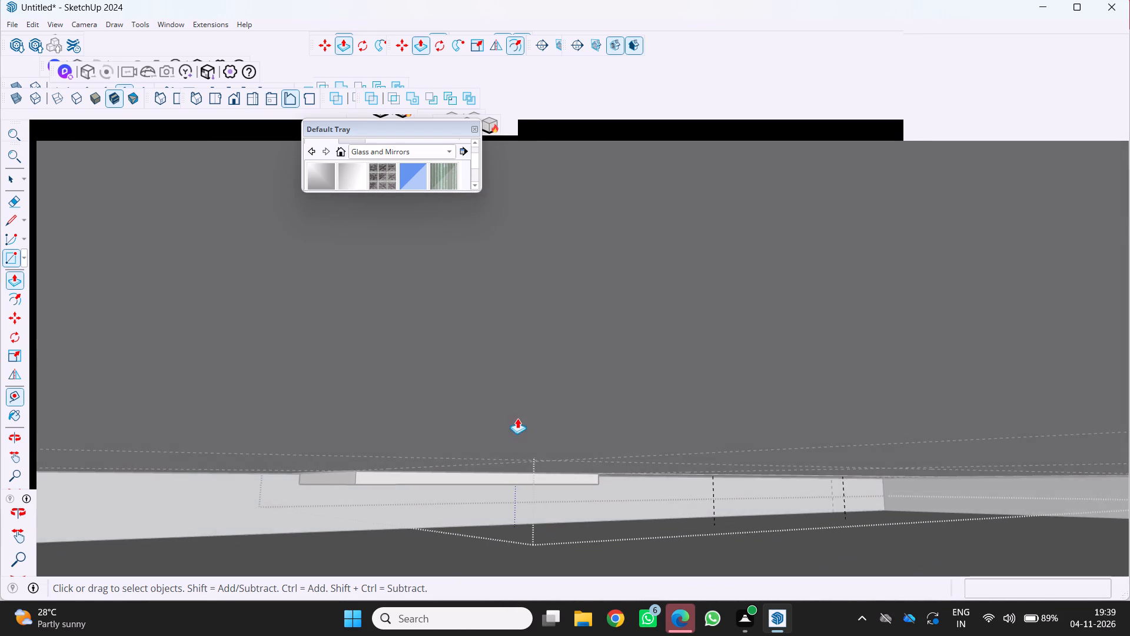
pyautogui.scroll(-20, 517, 418)
pyautogui.scroll(-18, 517, 418)
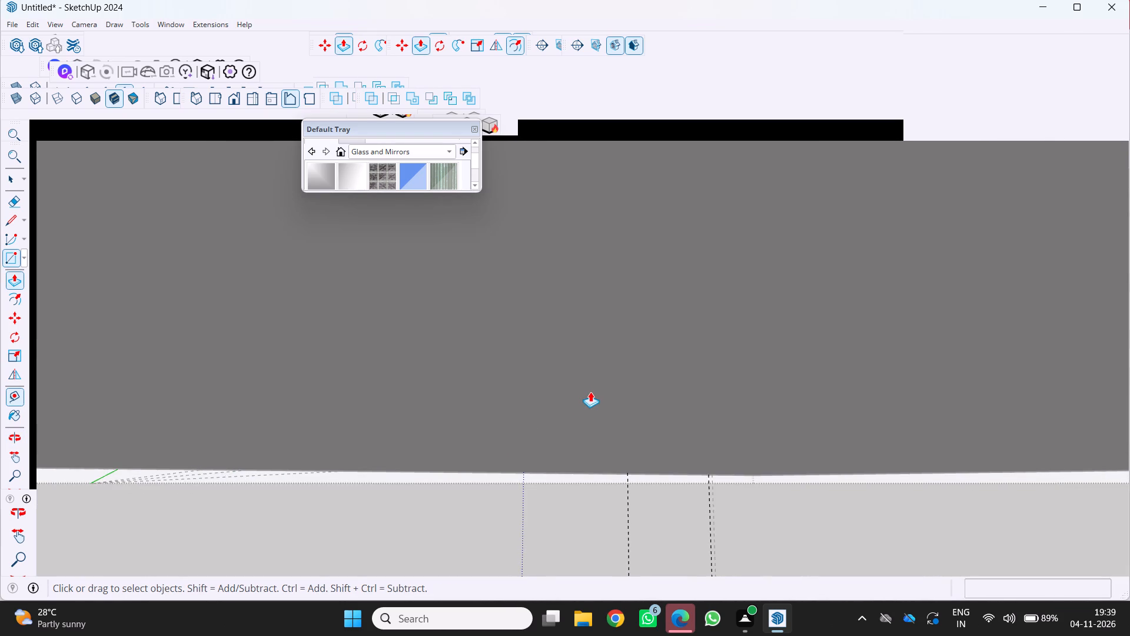
pyautogui.scroll(-20, 589, 391)
pyautogui.scroll(-5, 589, 391)
pyautogui.moveTo(598, 387); pyautogui.dragTo(450, 450, button='middle')
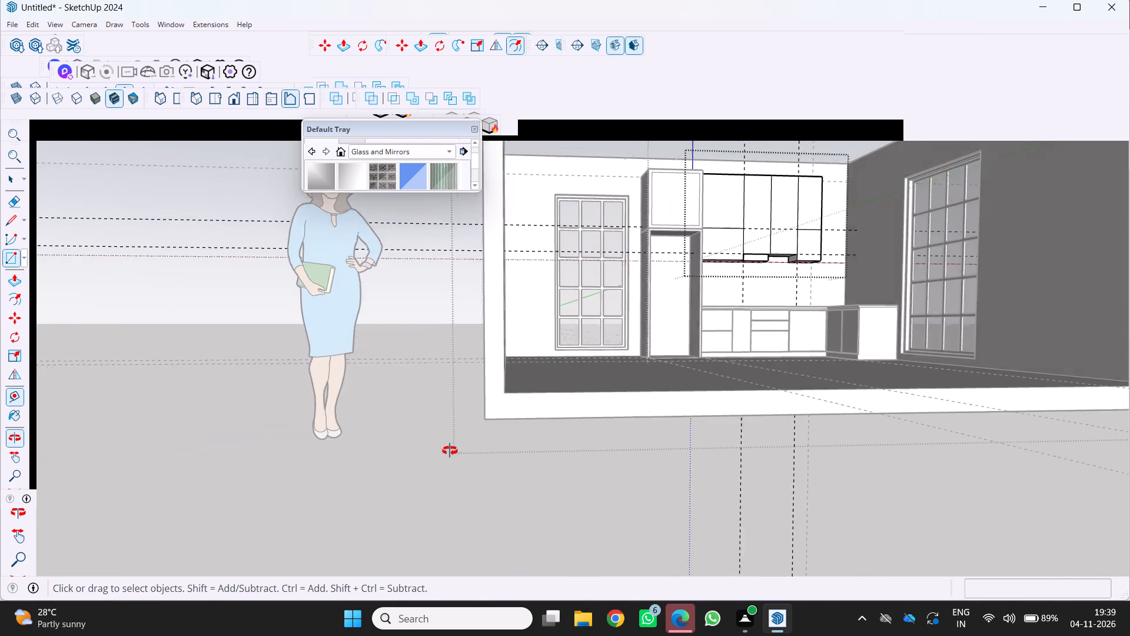
pyautogui.moveTo(450, 450); pyautogui.dragTo(455, 439, button='middle')
pyautogui.scroll(16, 758, 259)
pyautogui.moveTo(731, 267); pyautogui.dragTo(705, 221, button='middle')
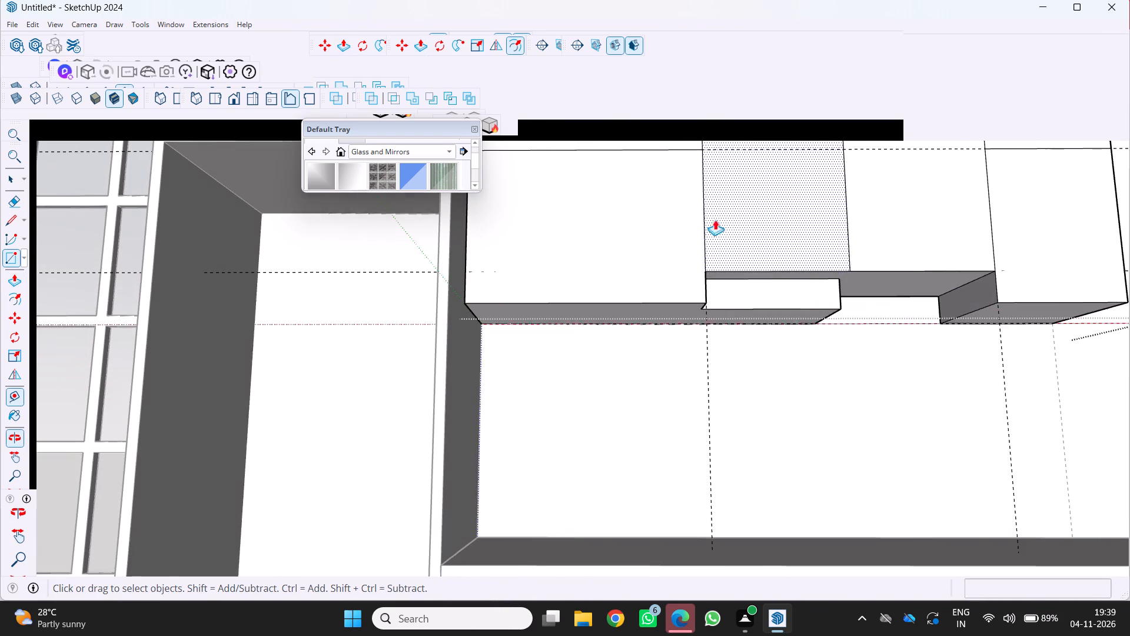
pyautogui.click(773, 289)
pyautogui.click(760, 340)
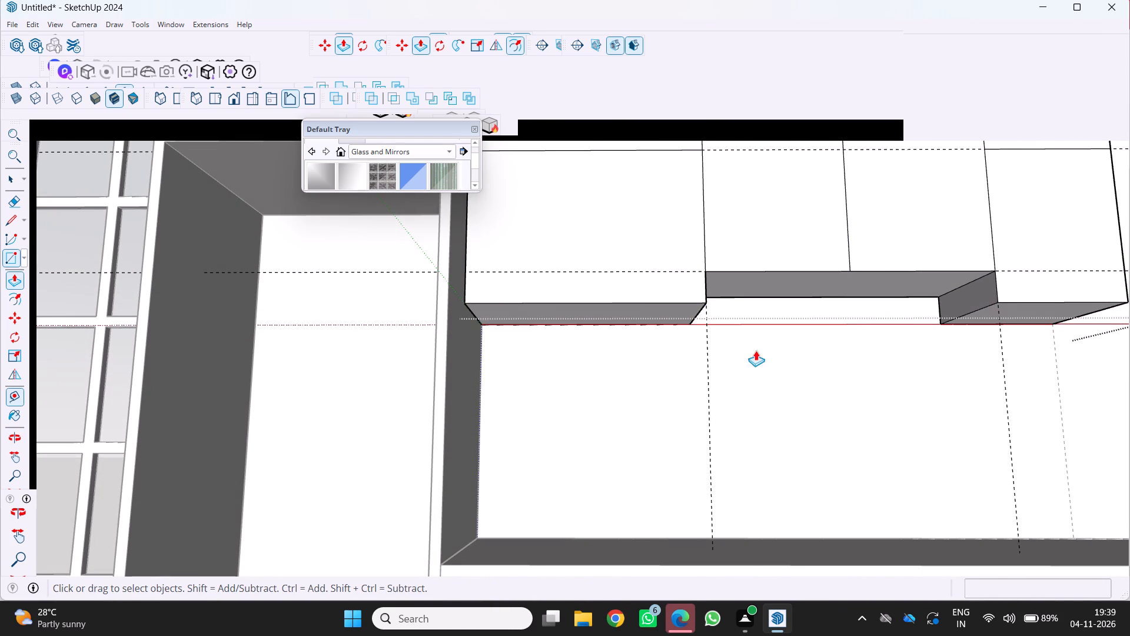
# Close the upper cabinet group and the enclosing kitchen group.
pyautogui.scroll(-9, 736, 366)
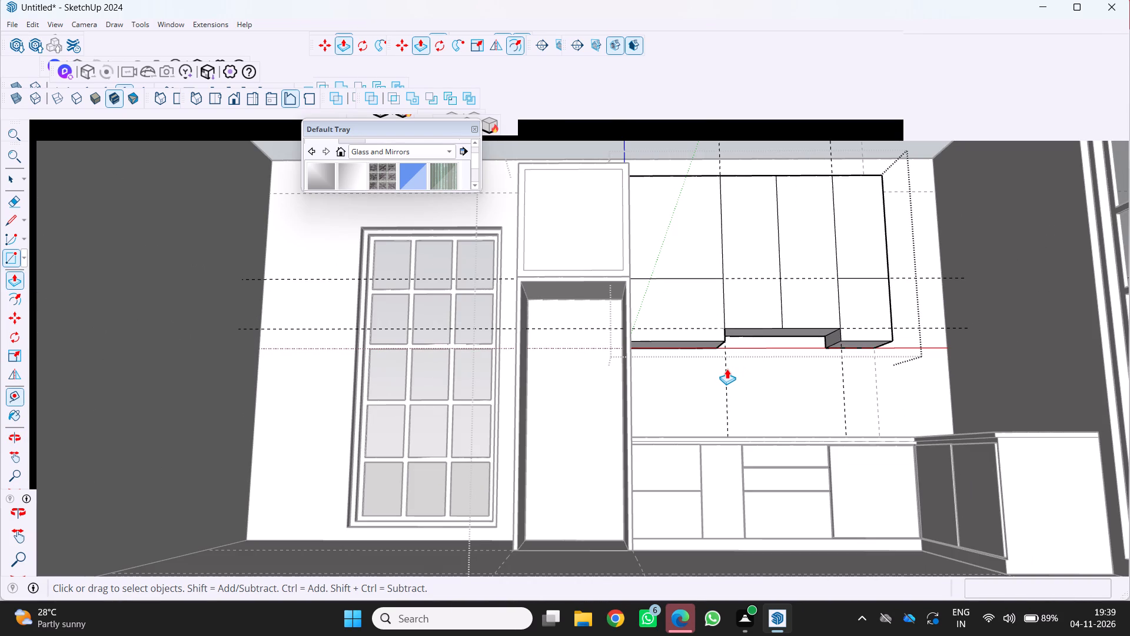
pyautogui.scroll(-6, 653, 358)
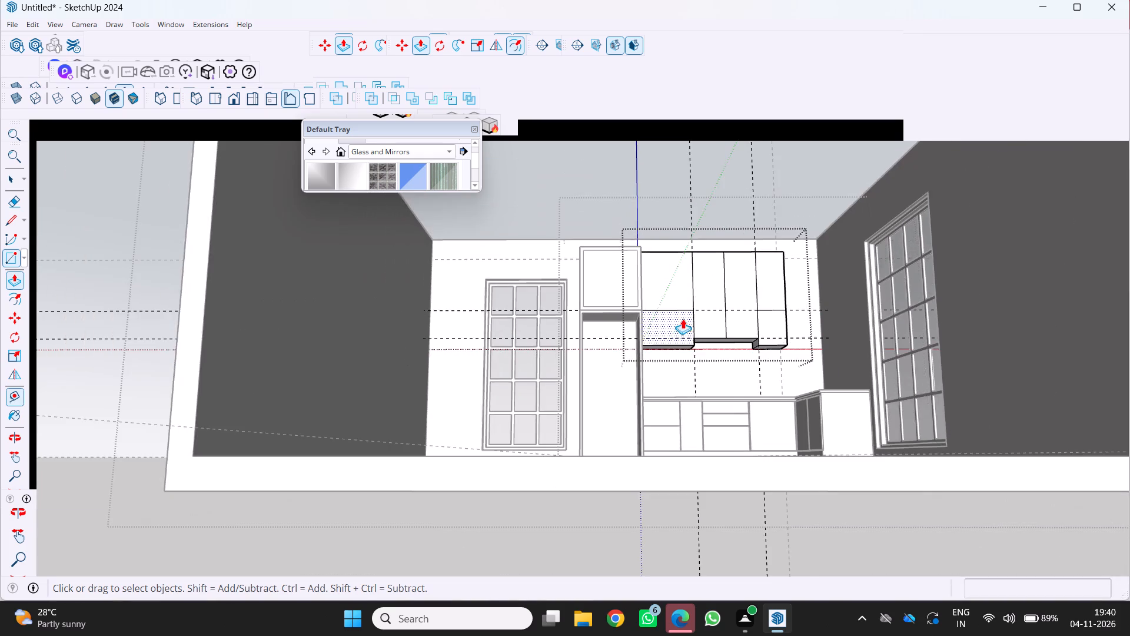
pyautogui.moveTo(684, 319); pyautogui.dragTo(610, 408, button='middle')
pyautogui.moveTo(617, 403); pyautogui.dragTo(624, 398, button='middle')
pyautogui.press('space')
pyautogui.click(480, 497)
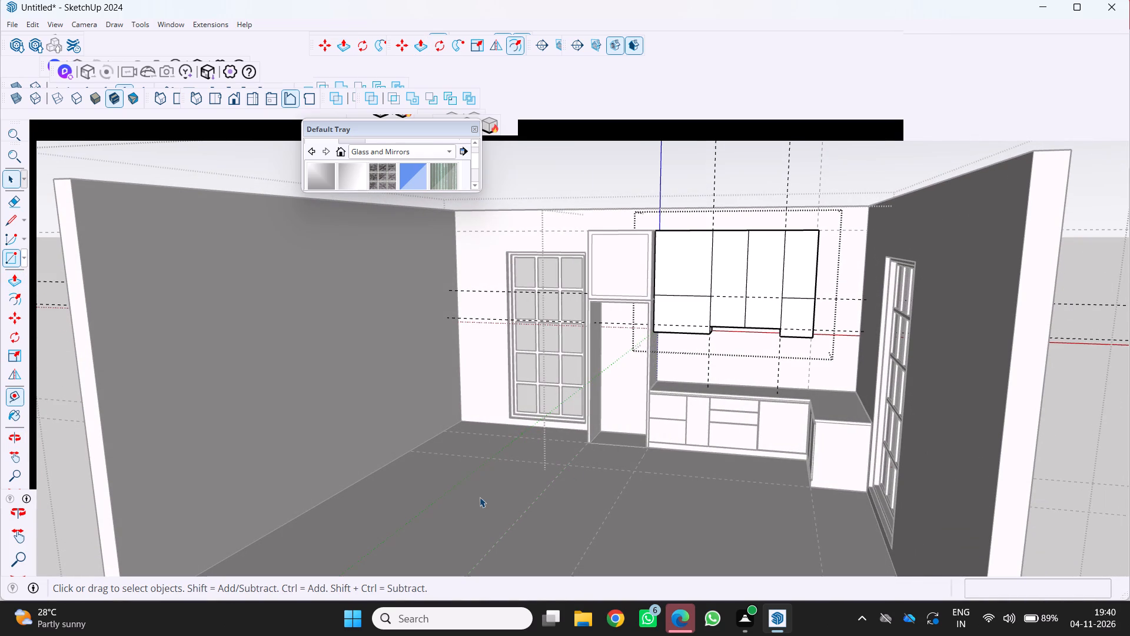
pyautogui.scroll(3, 567, 452)
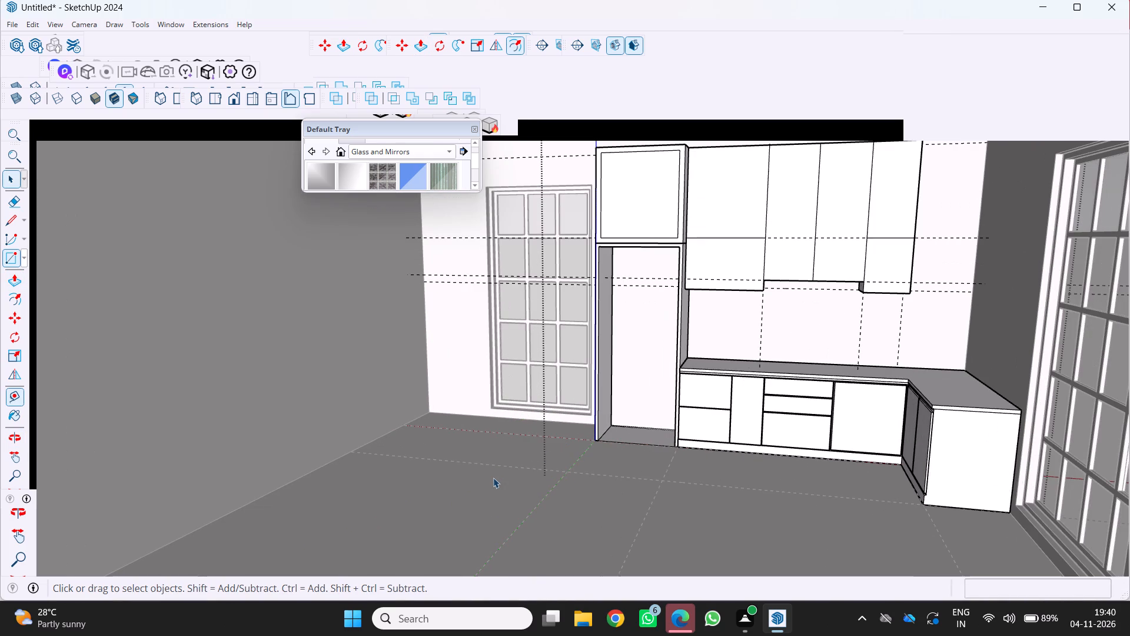
pyautogui.press('space')
pyautogui.click(488, 477)
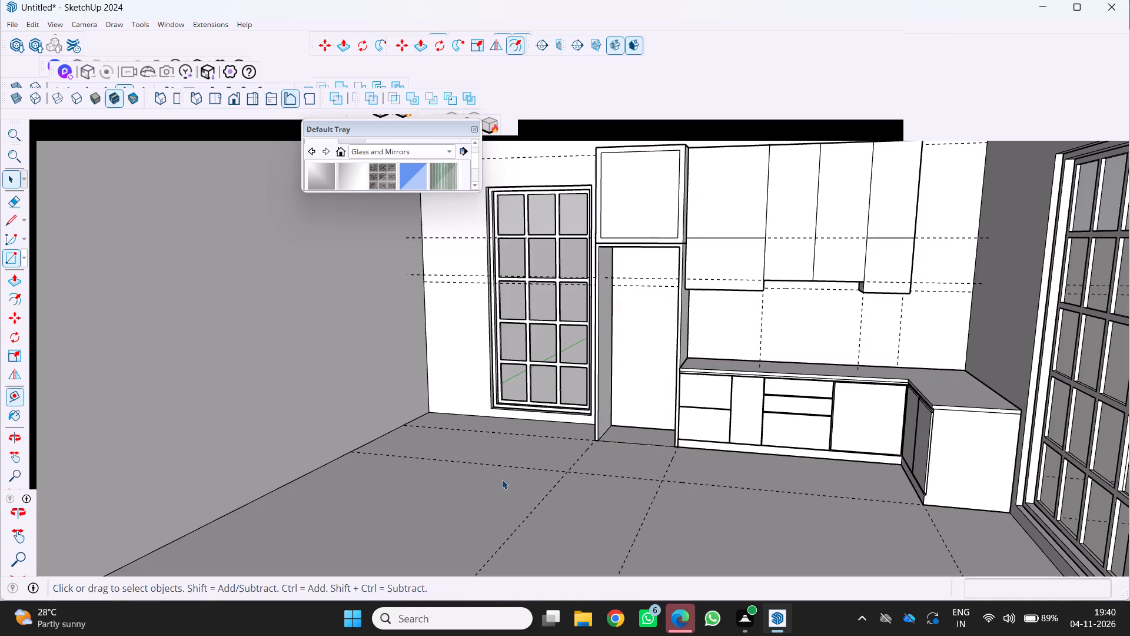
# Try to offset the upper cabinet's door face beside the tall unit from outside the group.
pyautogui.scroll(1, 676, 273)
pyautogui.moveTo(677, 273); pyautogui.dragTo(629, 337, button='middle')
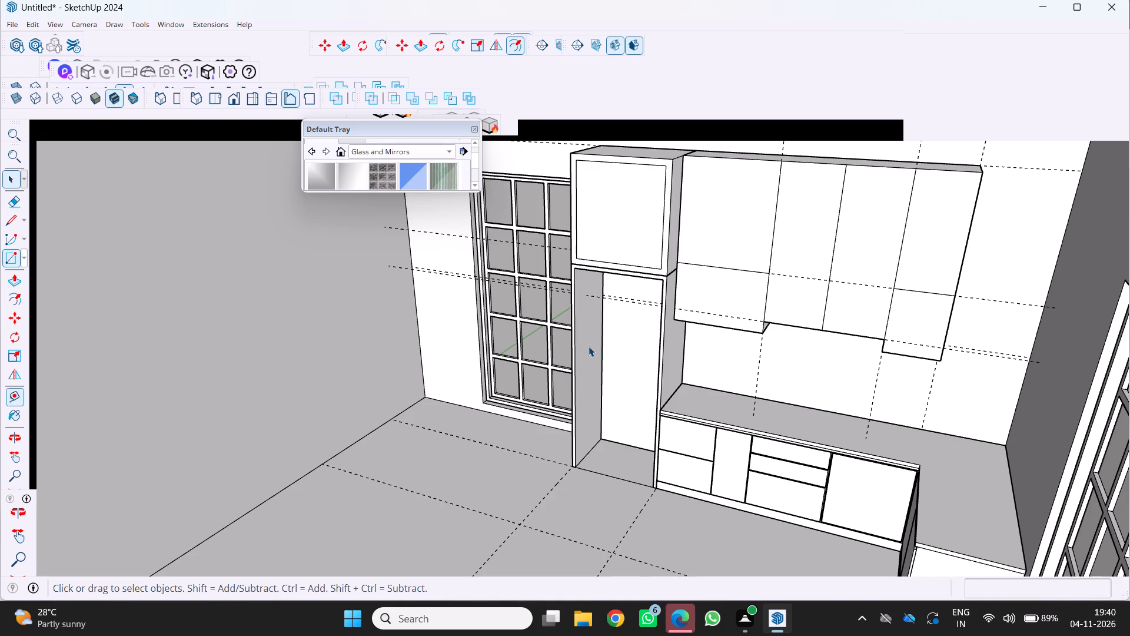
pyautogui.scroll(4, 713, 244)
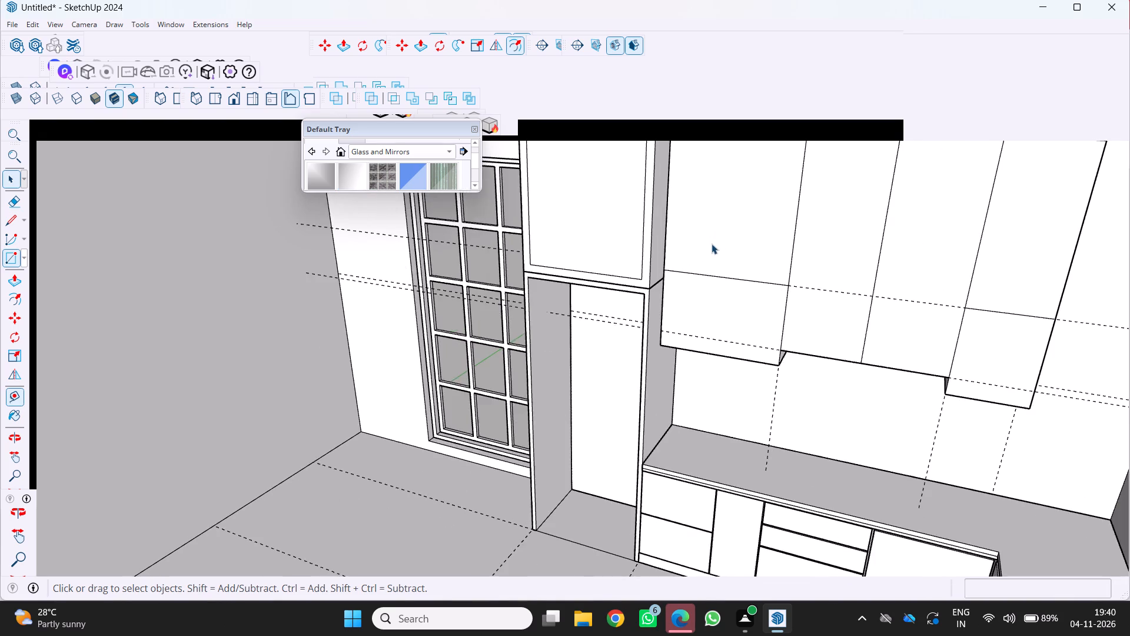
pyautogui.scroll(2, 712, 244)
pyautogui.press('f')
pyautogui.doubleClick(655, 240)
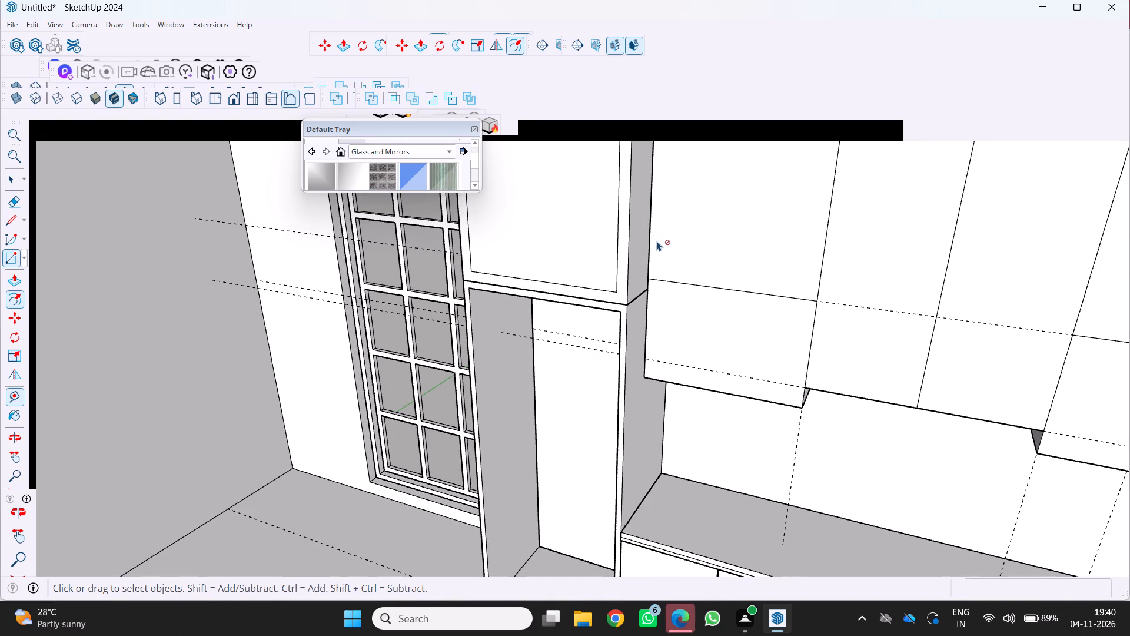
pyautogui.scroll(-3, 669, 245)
# Open the kitchen group and the upper cabinet group inside it so the cabinet's door faces can be edited.
pyautogui.press('space')
pyautogui.click(680, 237)
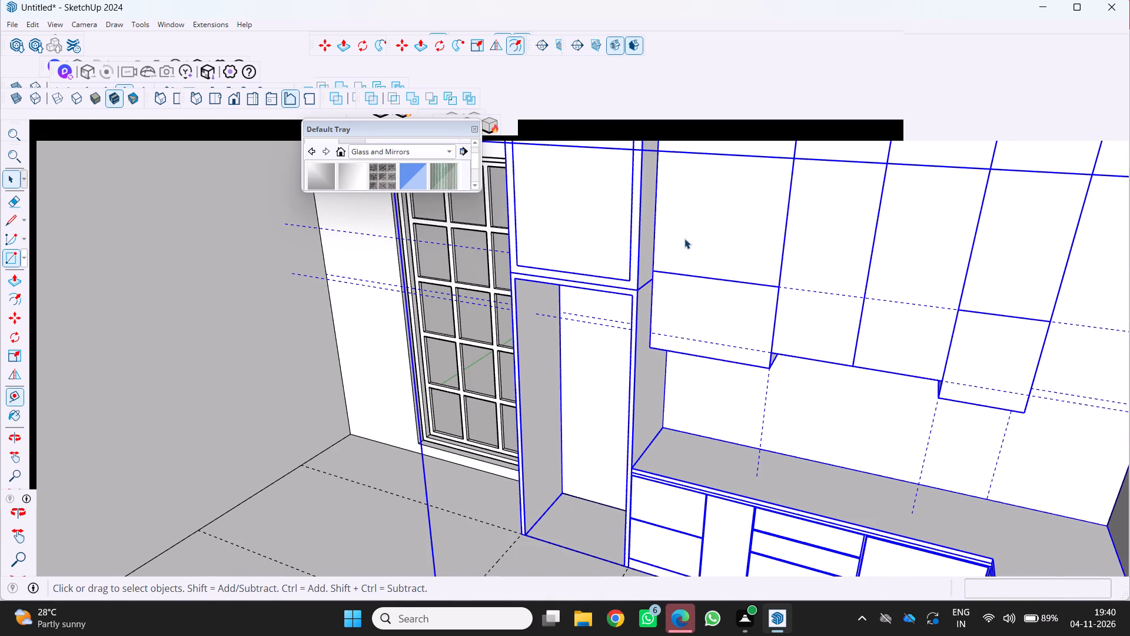
pyautogui.press('space')
pyautogui.scroll(-5, 684, 231)
pyautogui.middleClick(690, 219)
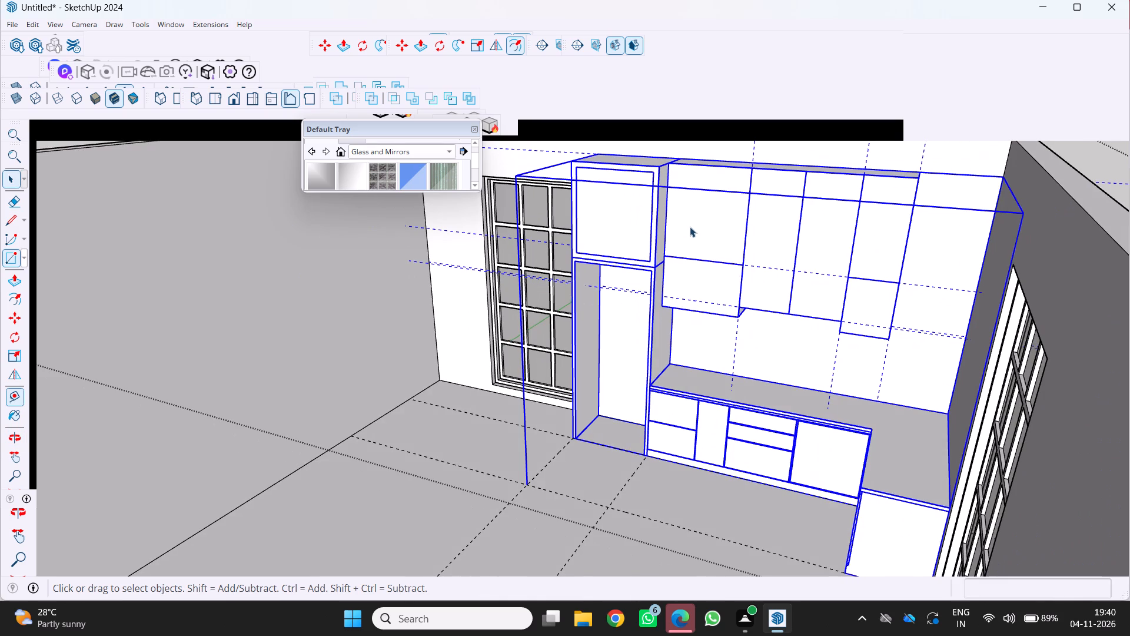
pyautogui.press('space')
pyautogui.doubleClick(690, 228)
pyautogui.click(690, 228)
pyautogui.doubleClick(682, 220)
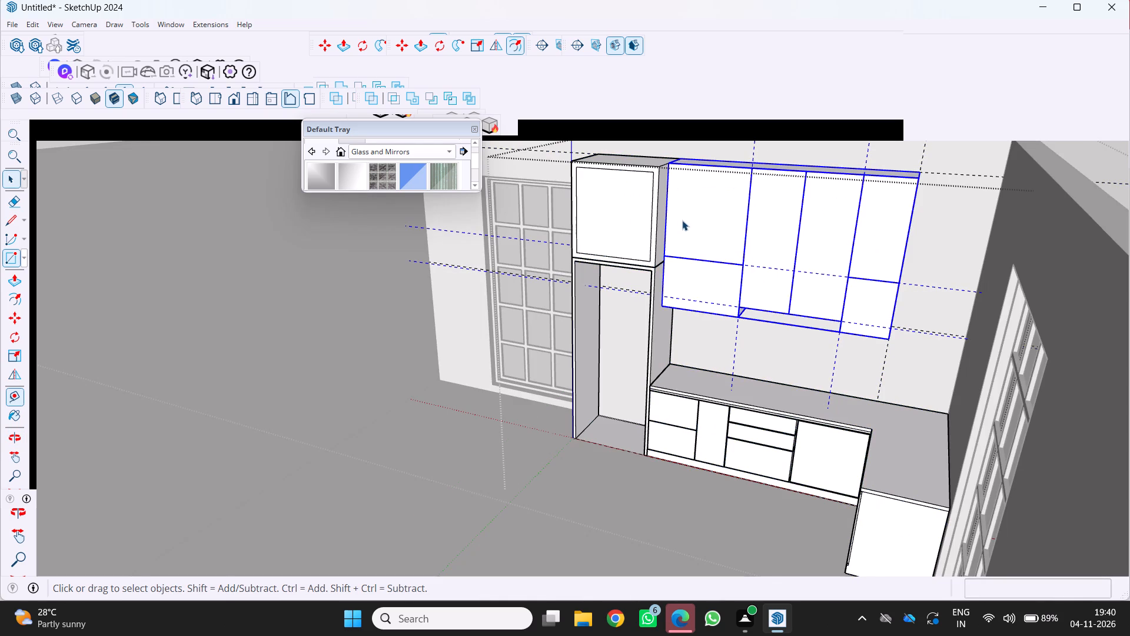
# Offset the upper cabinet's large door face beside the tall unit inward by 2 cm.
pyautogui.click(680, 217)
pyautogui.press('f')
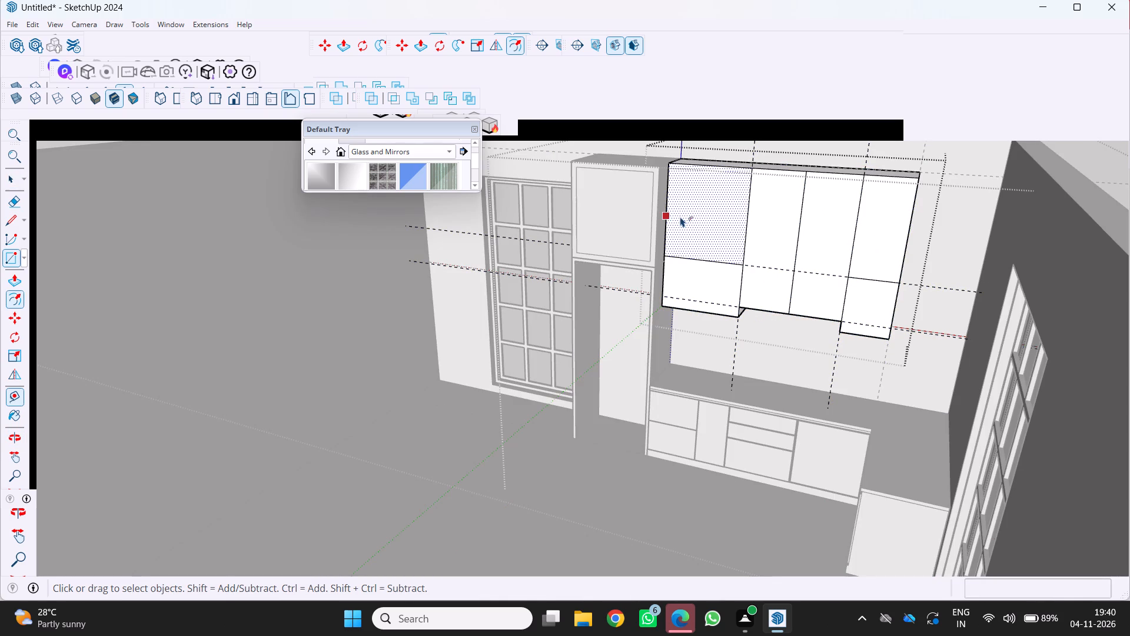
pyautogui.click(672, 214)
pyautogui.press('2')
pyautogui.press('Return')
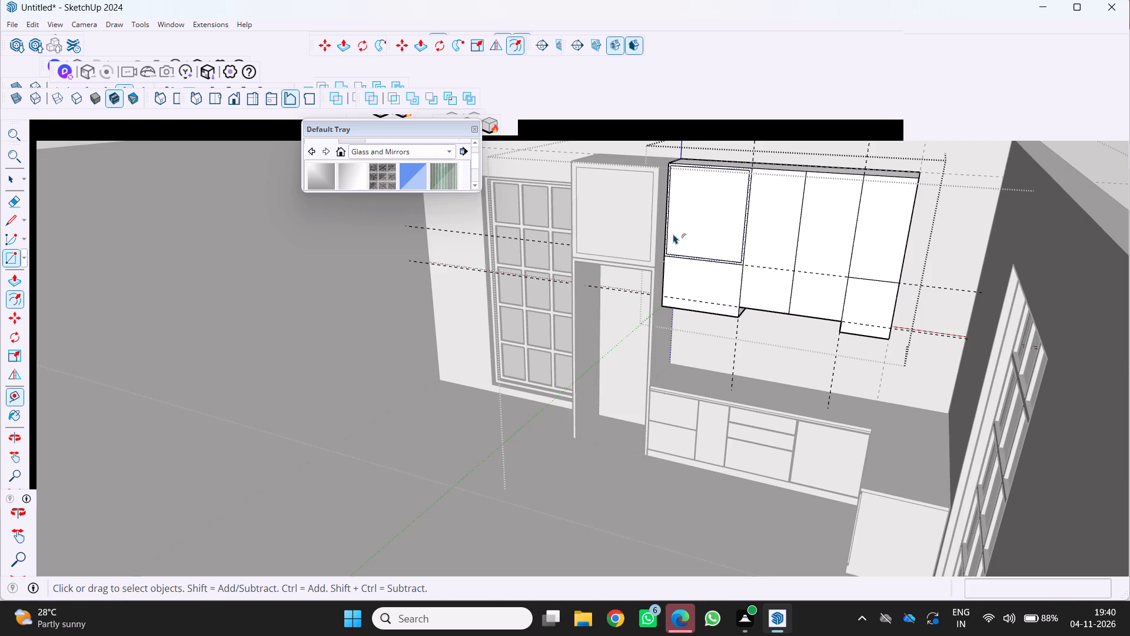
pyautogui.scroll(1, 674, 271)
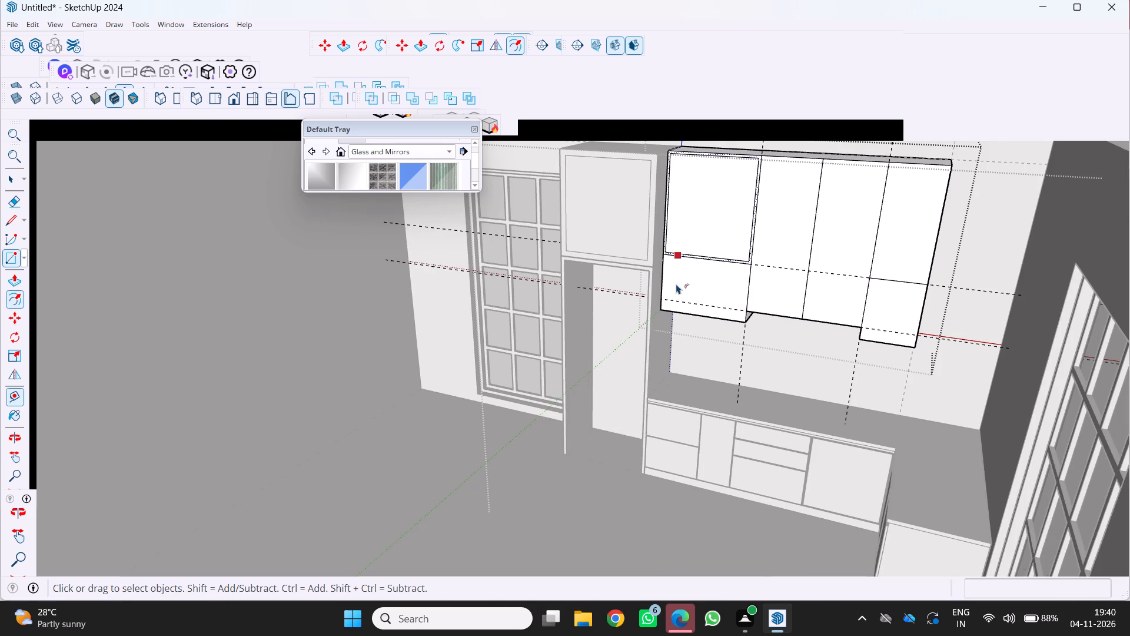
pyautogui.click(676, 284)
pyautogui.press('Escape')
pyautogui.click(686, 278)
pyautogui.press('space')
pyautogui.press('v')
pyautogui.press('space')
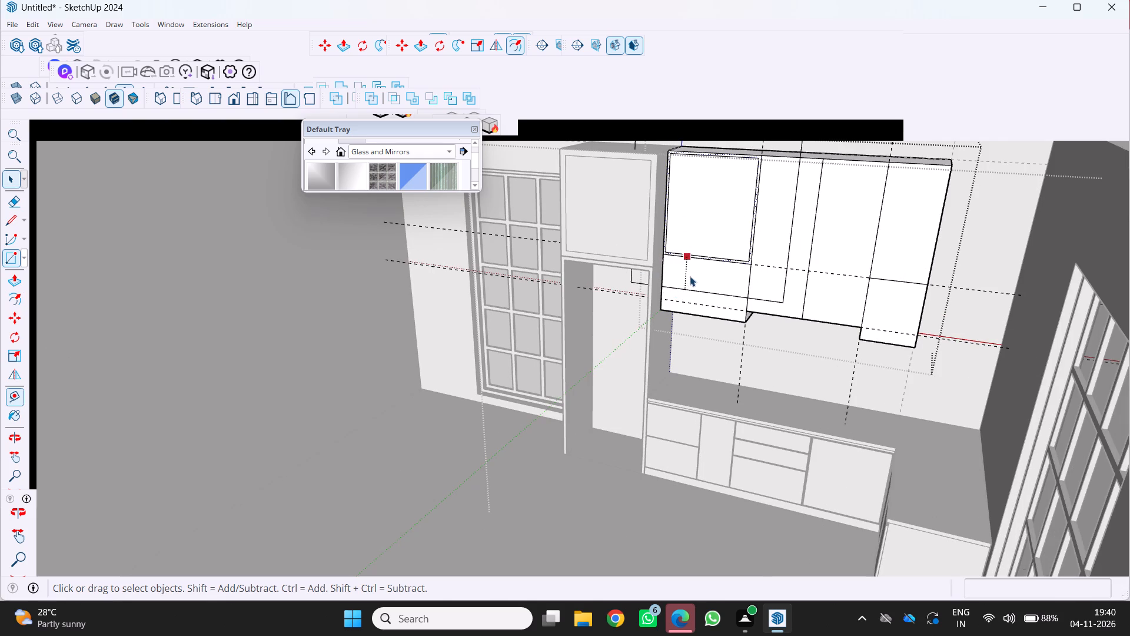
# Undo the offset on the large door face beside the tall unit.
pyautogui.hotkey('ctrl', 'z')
# Offset the large upper door face beside the tall unit inward by 2 cm.
pyautogui.scroll(2, 678, 216)
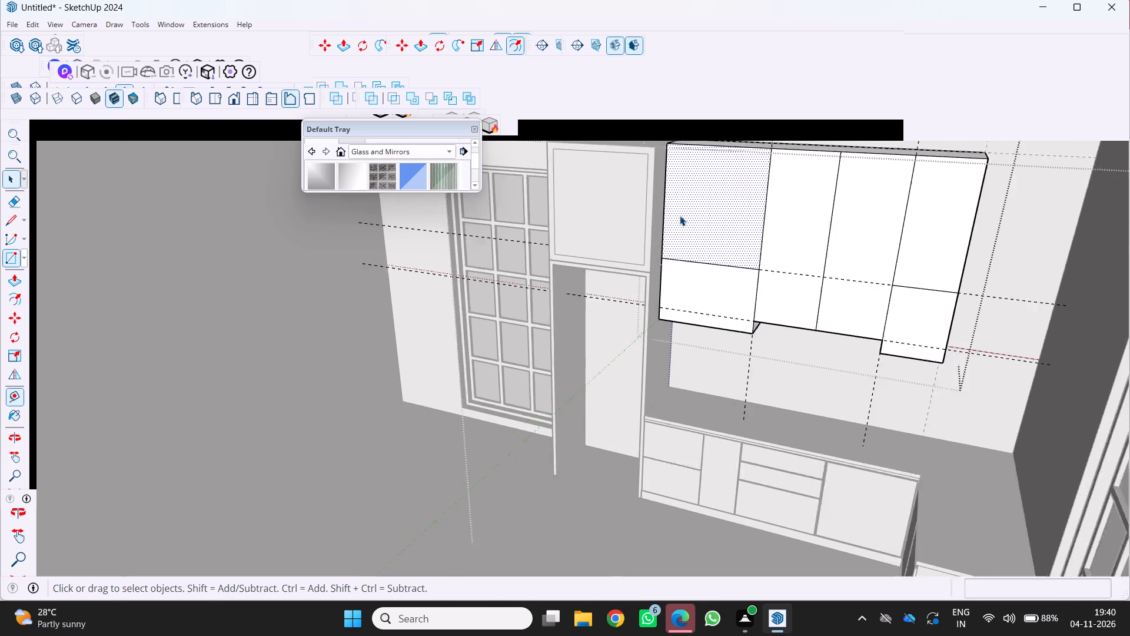
pyautogui.scroll(2, 680, 216)
pyautogui.click(660, 224)
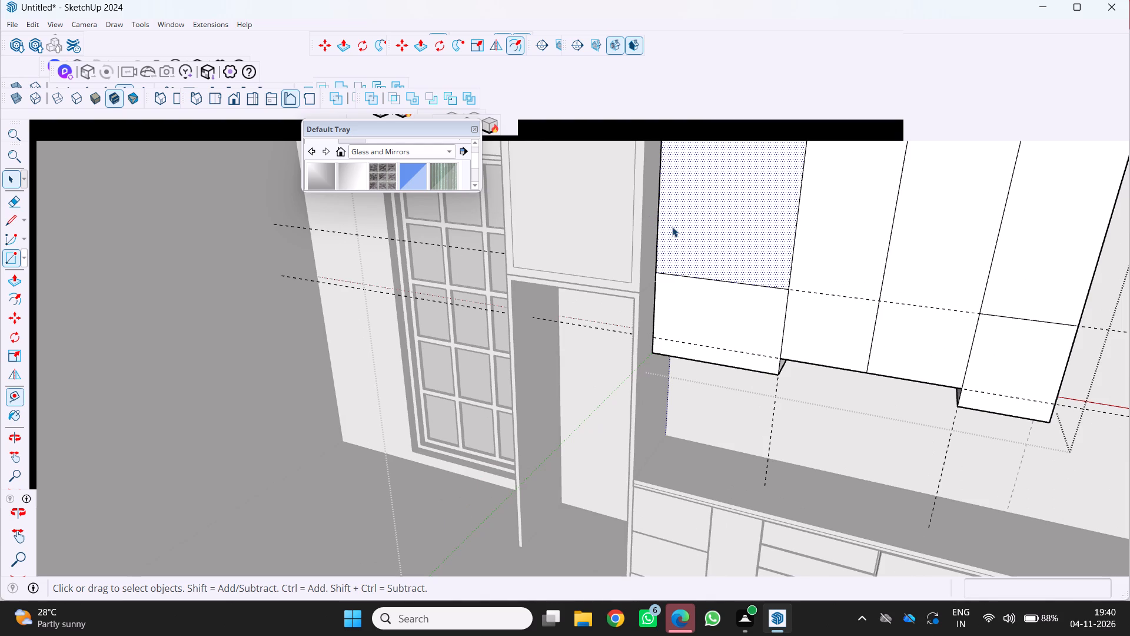
pyautogui.press('f')
pyautogui.click(662, 213)
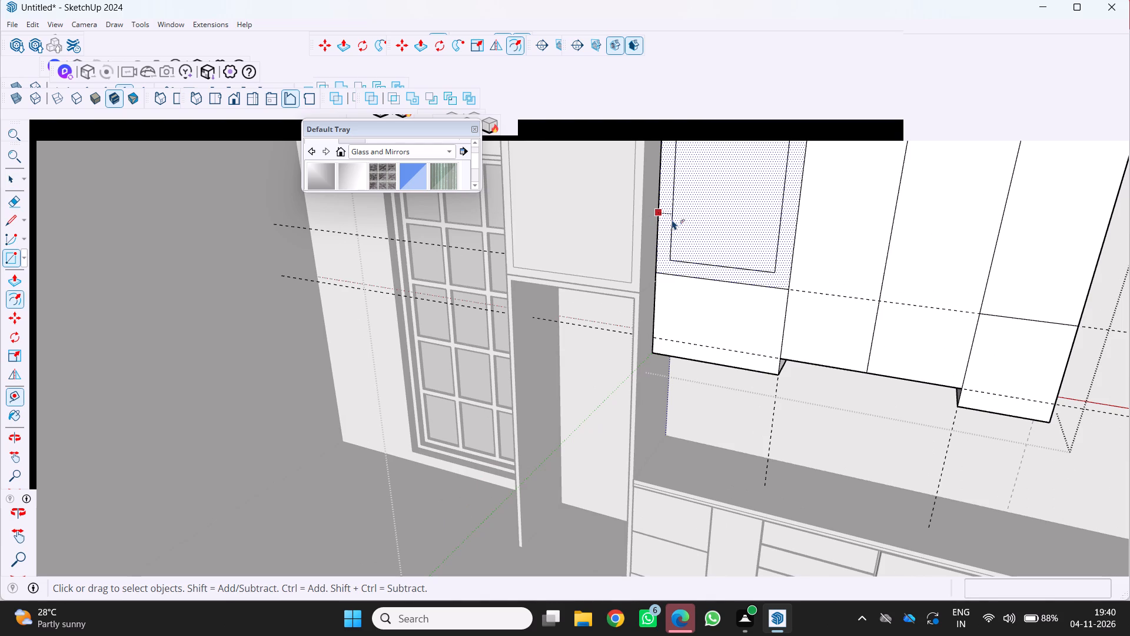
pyautogui.press('2')
pyautogui.press('Return')
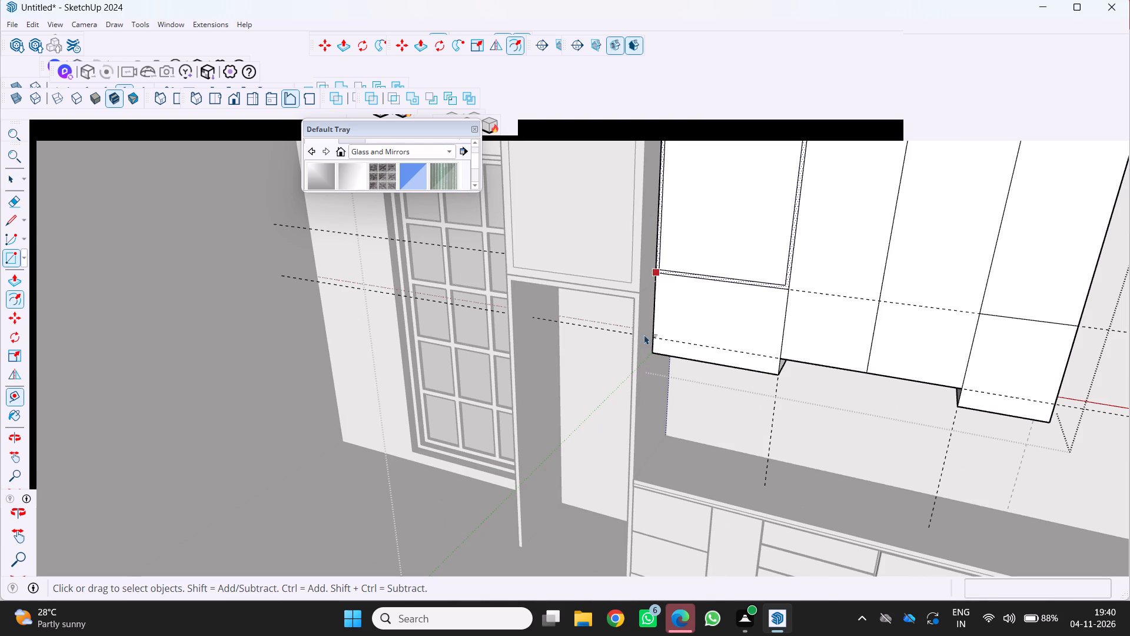
# Offset the small door face directly below the large one inward by 2 cm.
pyautogui.press('space')
pyautogui.click(669, 314)
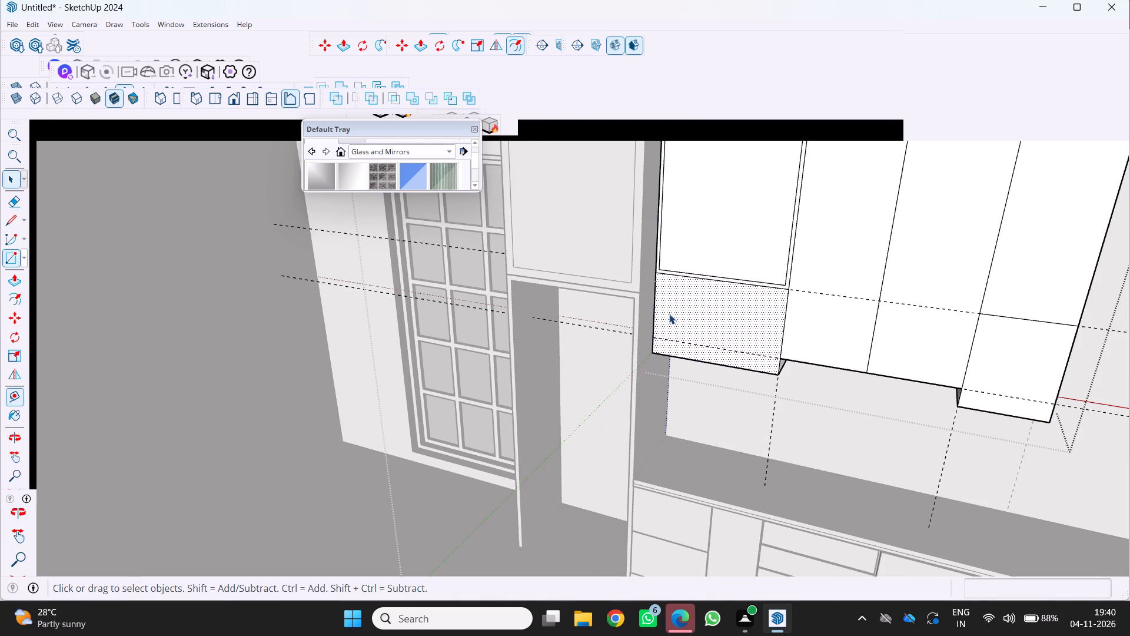
pyautogui.press('f')
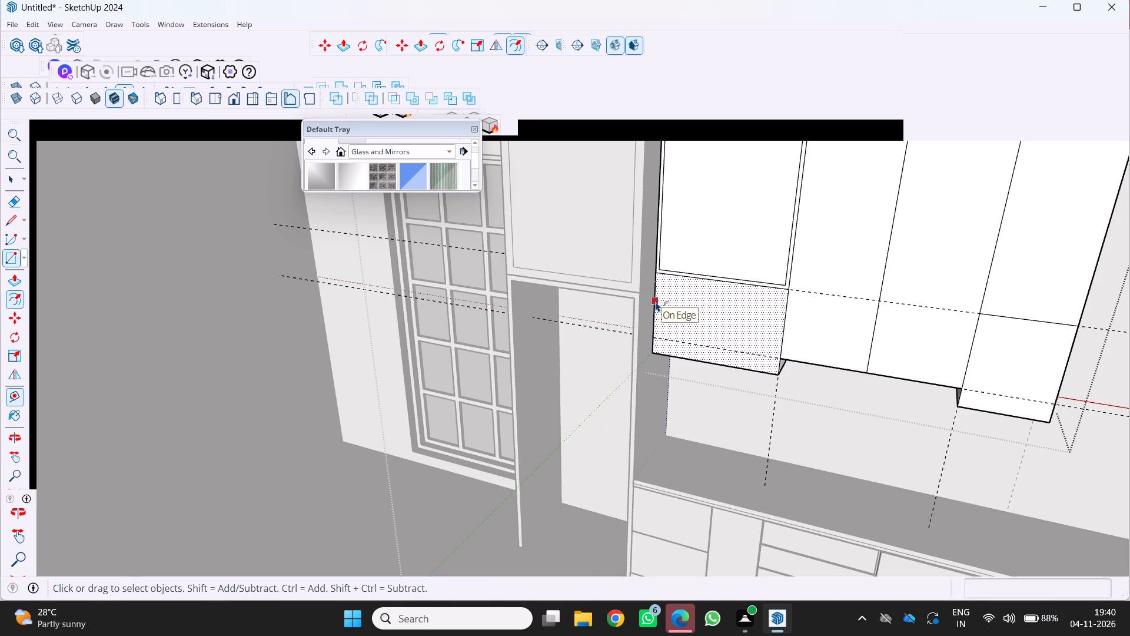
pyautogui.click(656, 302)
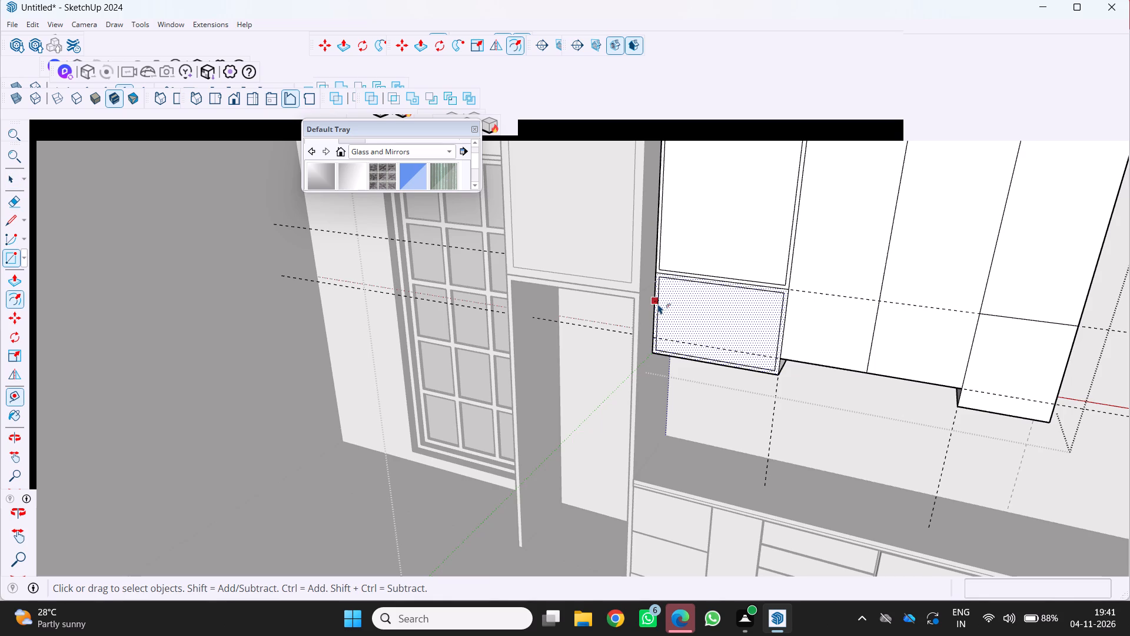
pyautogui.press('2')
pyautogui.press('Return')
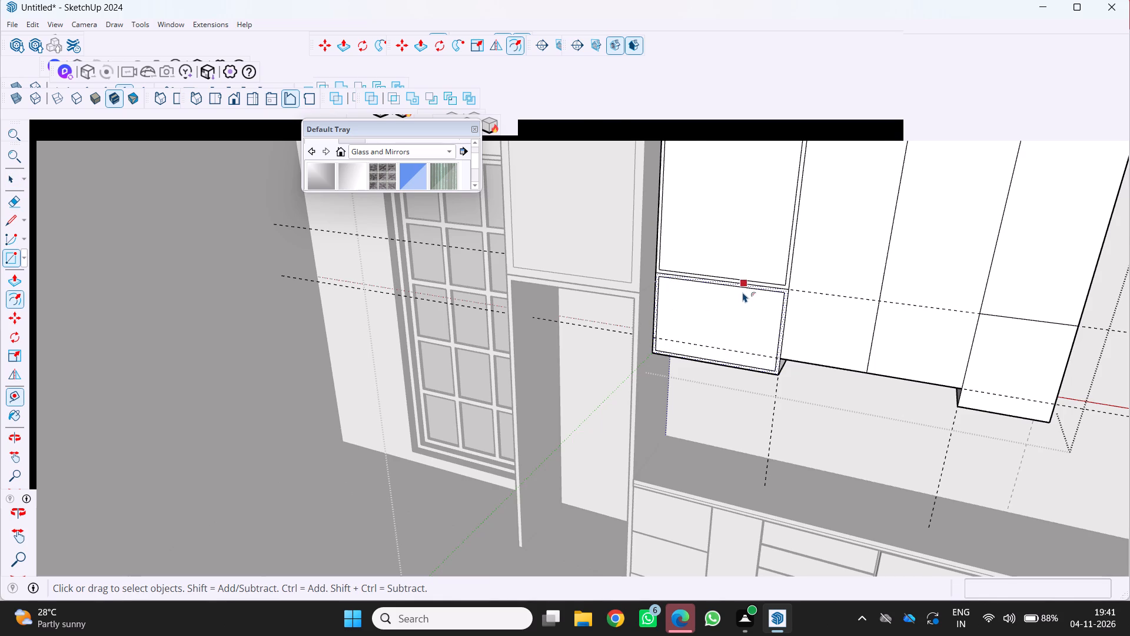
# Offset the first narrow door face of the notched middle section inward by 2 cm.
pyautogui.scroll(-5, 743, 292)
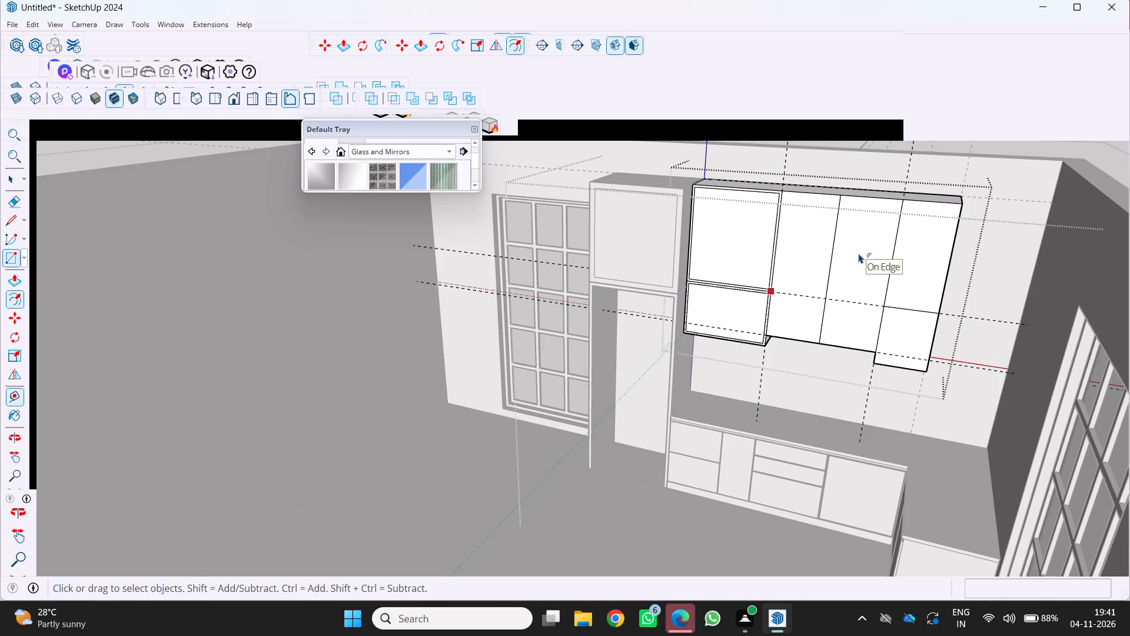
pyautogui.scroll(-4, 801, 254)
pyautogui.moveTo(799, 255); pyautogui.dragTo(779, 208, button='middle')
pyautogui.scroll(1, 786, 225)
pyautogui.middleClick(779, 208)
pyautogui.scroll(8, 801, 251)
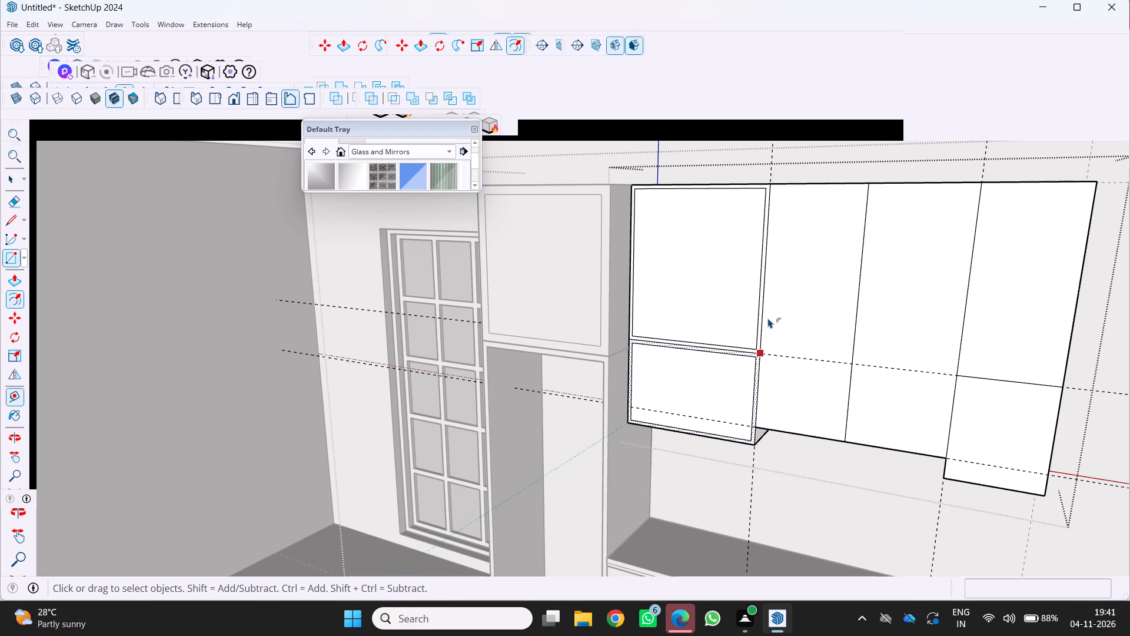
pyautogui.scroll(1, 786, 313)
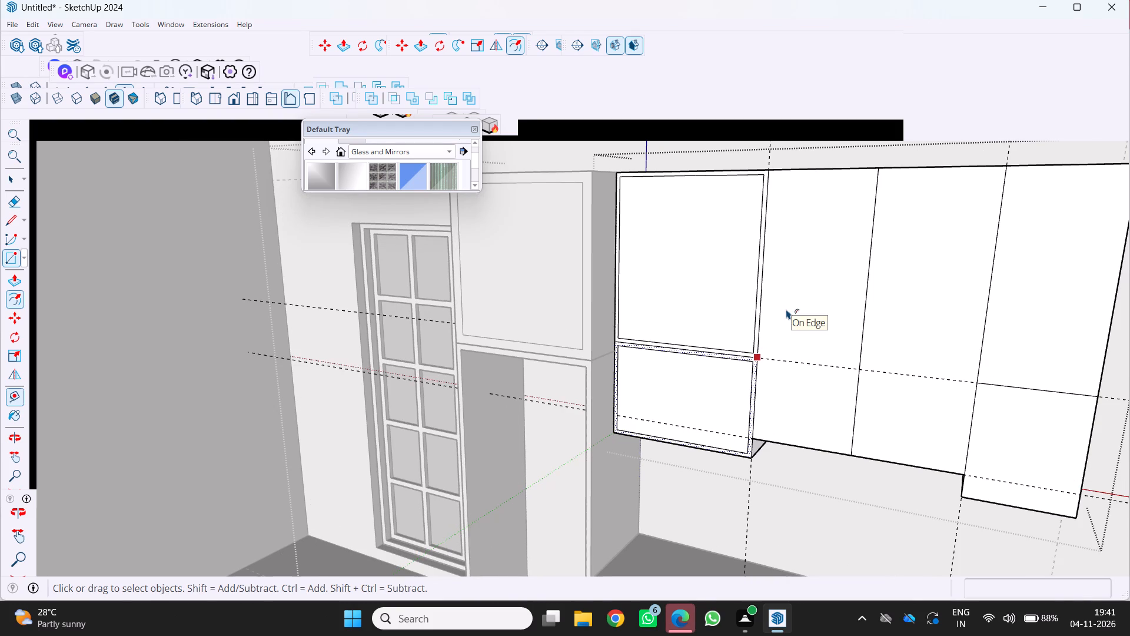
pyautogui.press('f')
pyautogui.press('space')
pyautogui.click(785, 329)
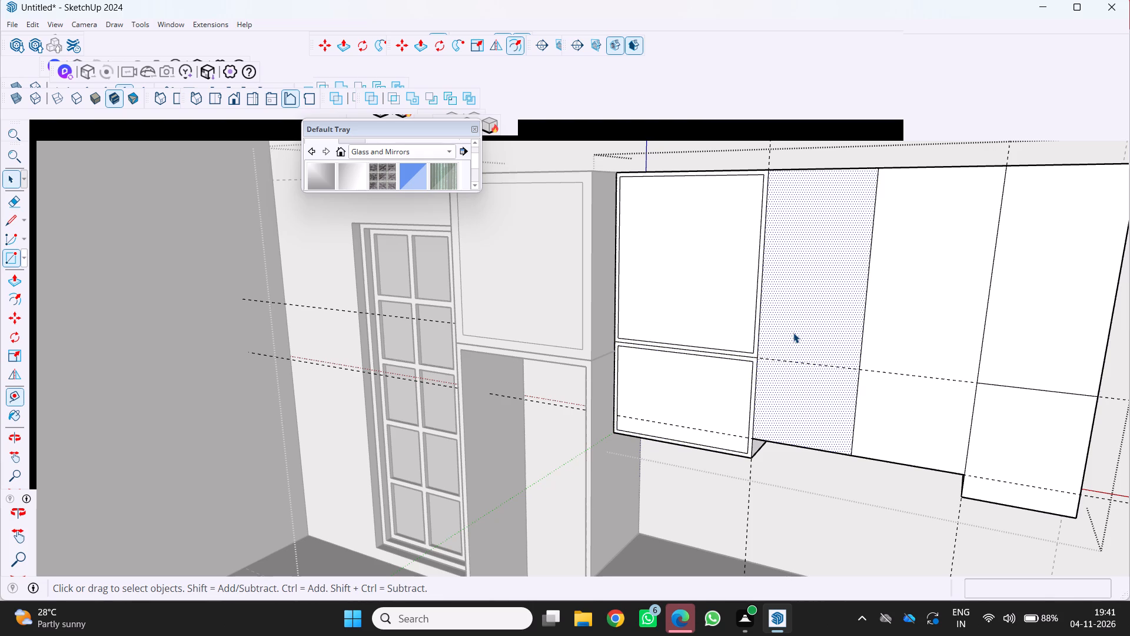
pyautogui.press('f')
pyautogui.click(776, 319)
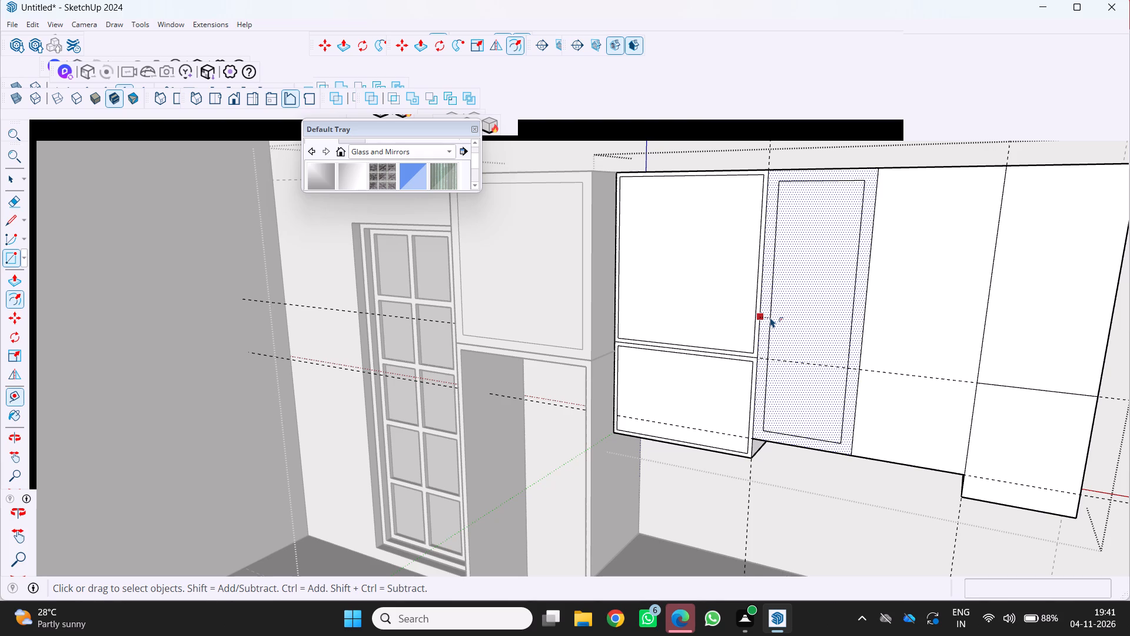
pyautogui.press('2')
pyautogui.press('Return')
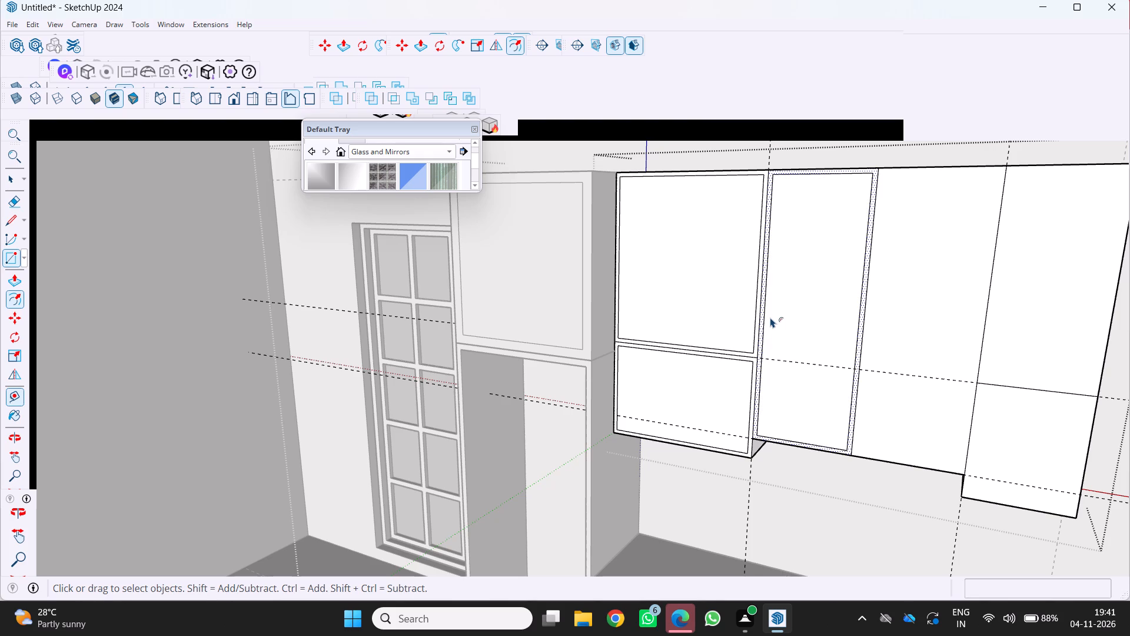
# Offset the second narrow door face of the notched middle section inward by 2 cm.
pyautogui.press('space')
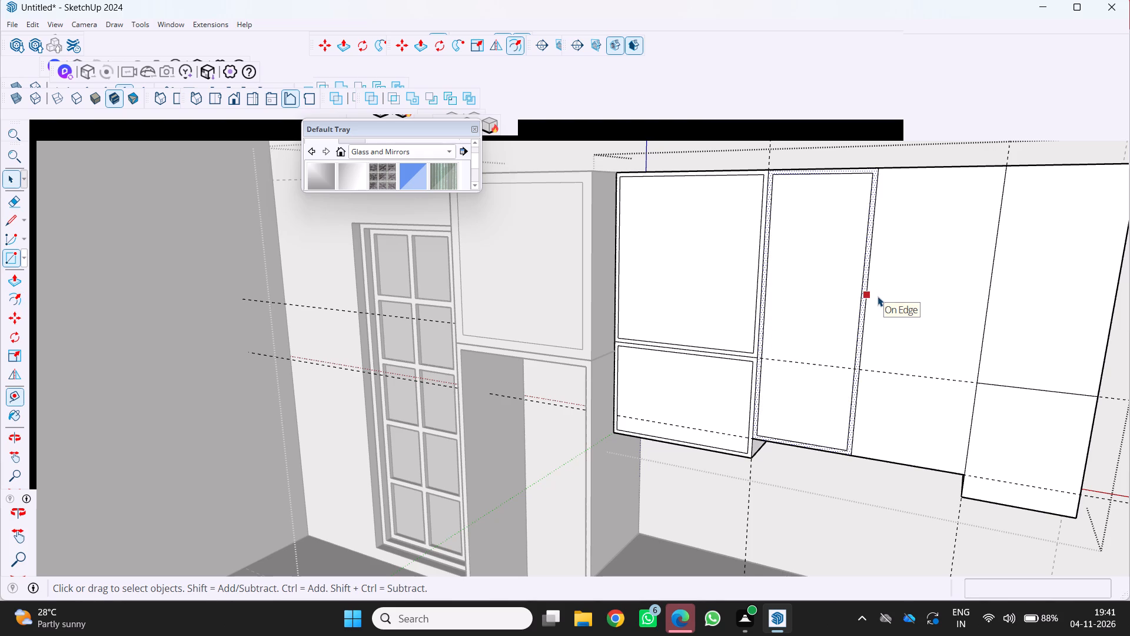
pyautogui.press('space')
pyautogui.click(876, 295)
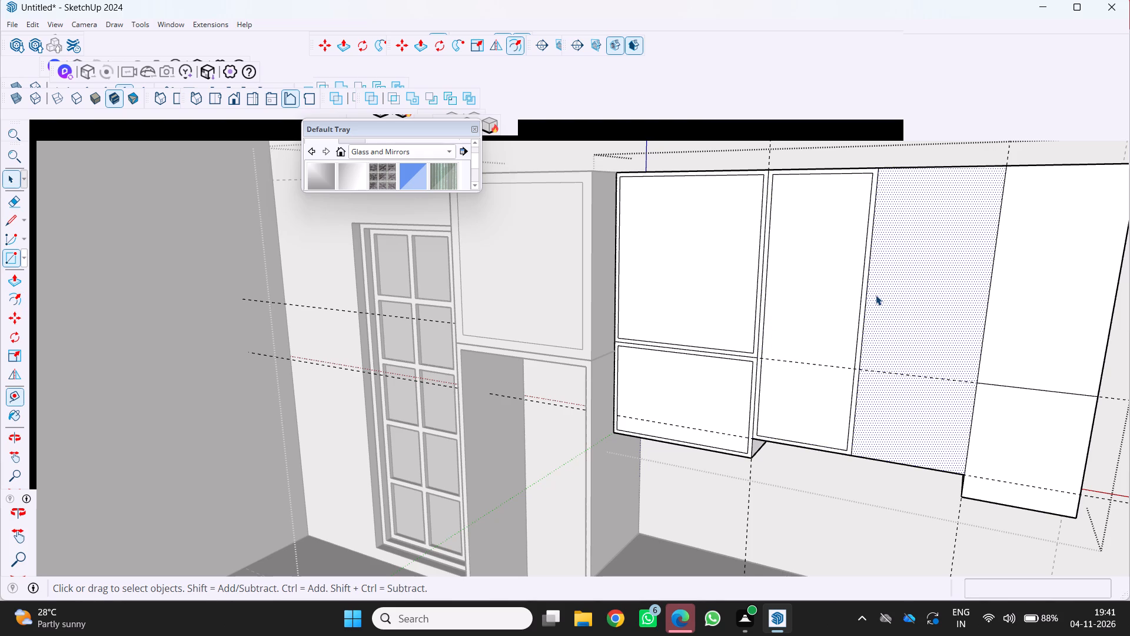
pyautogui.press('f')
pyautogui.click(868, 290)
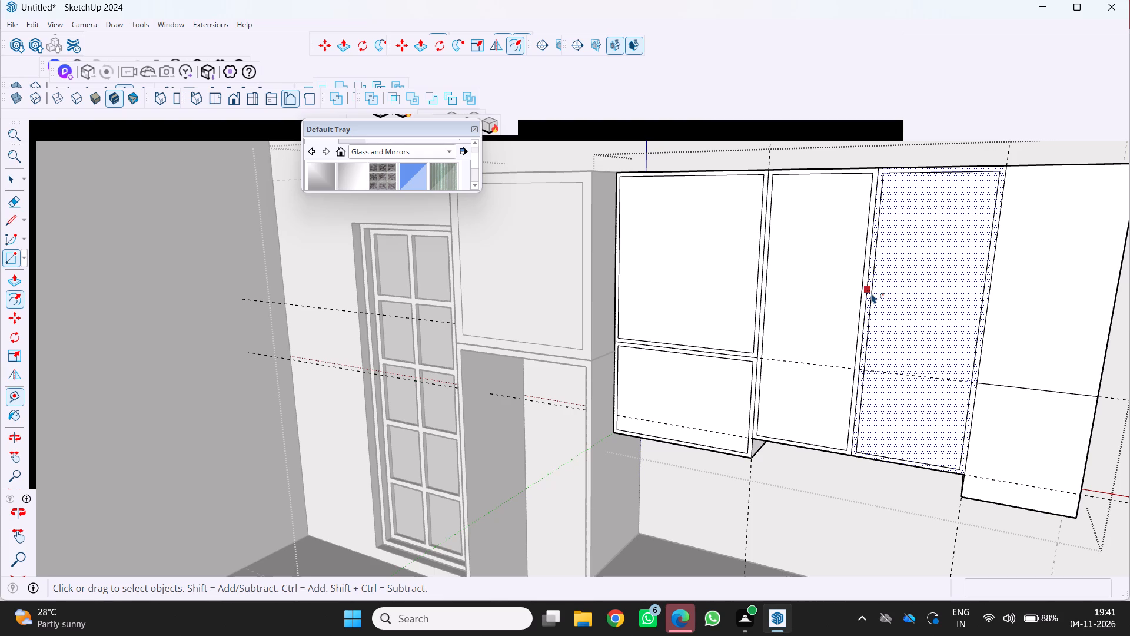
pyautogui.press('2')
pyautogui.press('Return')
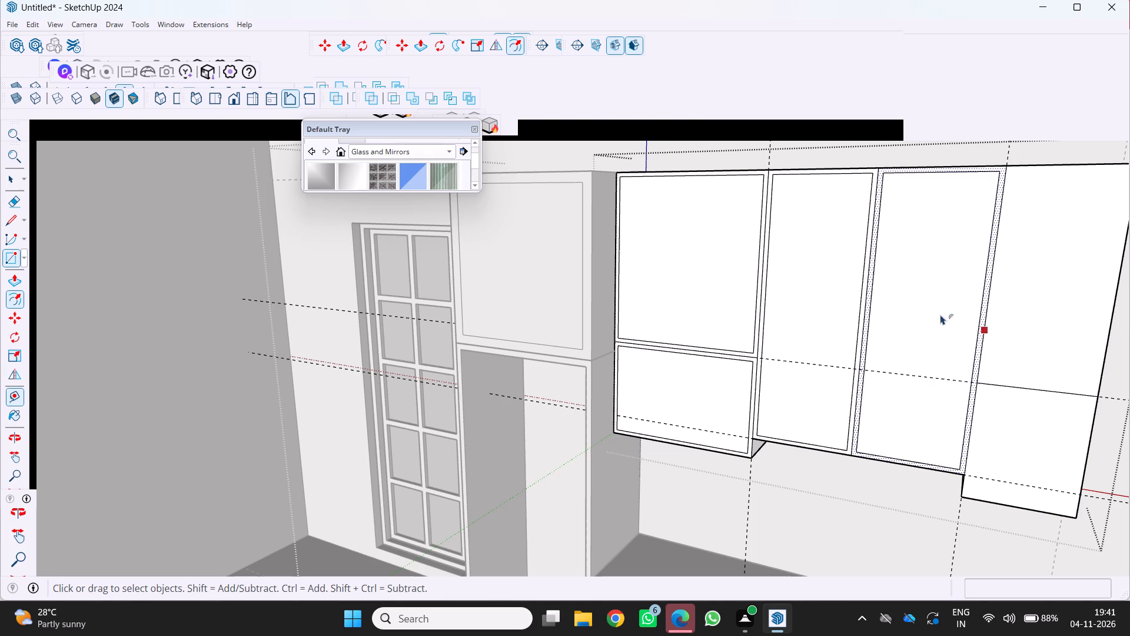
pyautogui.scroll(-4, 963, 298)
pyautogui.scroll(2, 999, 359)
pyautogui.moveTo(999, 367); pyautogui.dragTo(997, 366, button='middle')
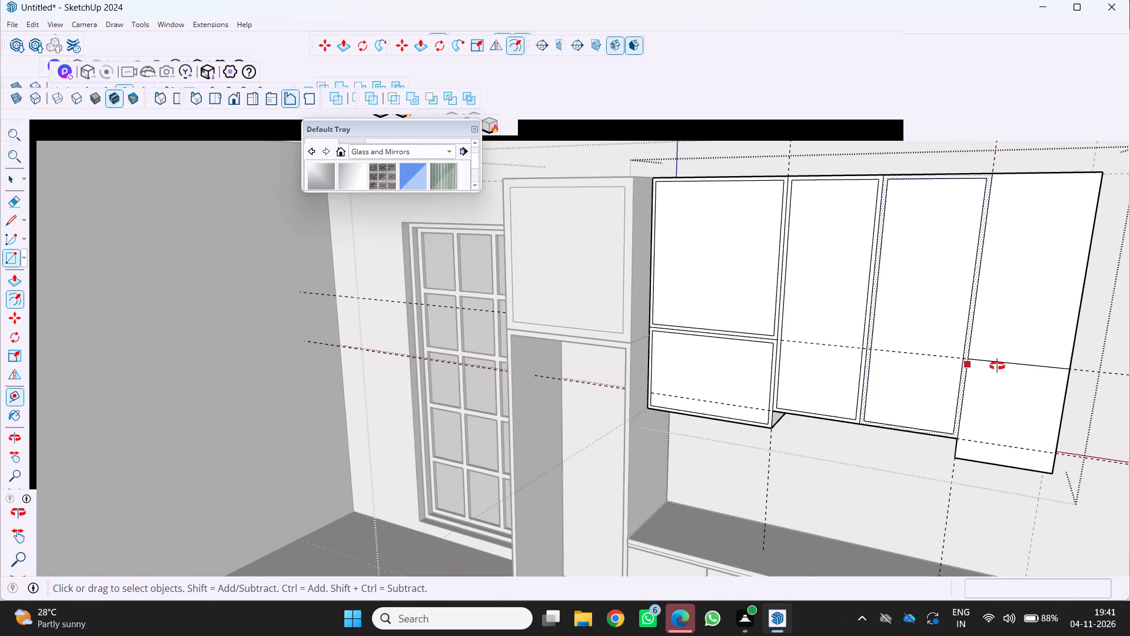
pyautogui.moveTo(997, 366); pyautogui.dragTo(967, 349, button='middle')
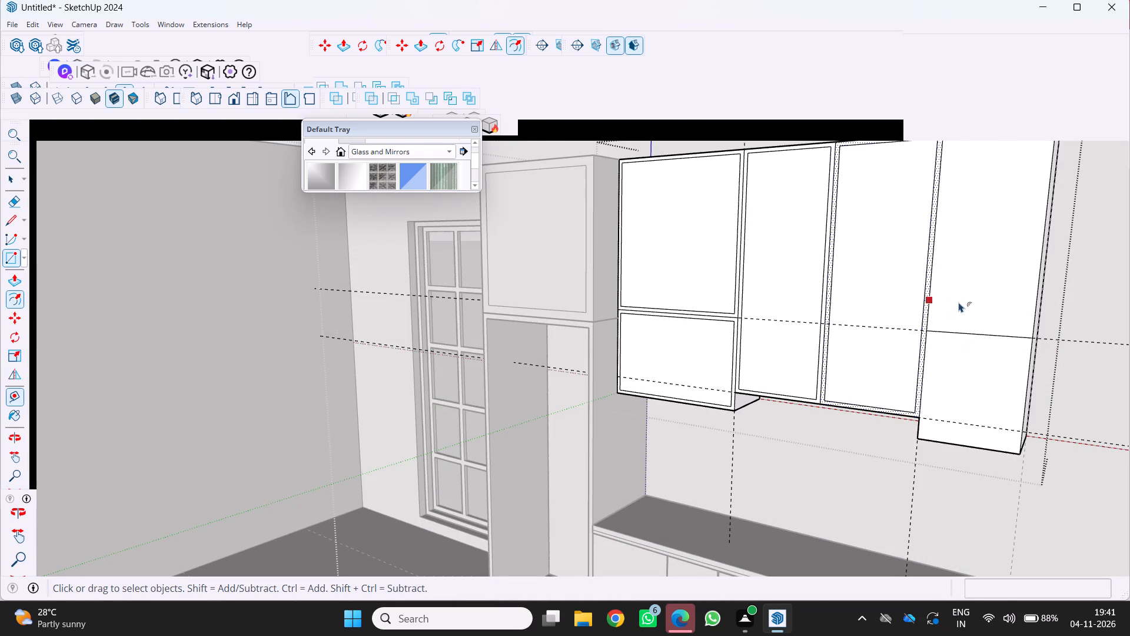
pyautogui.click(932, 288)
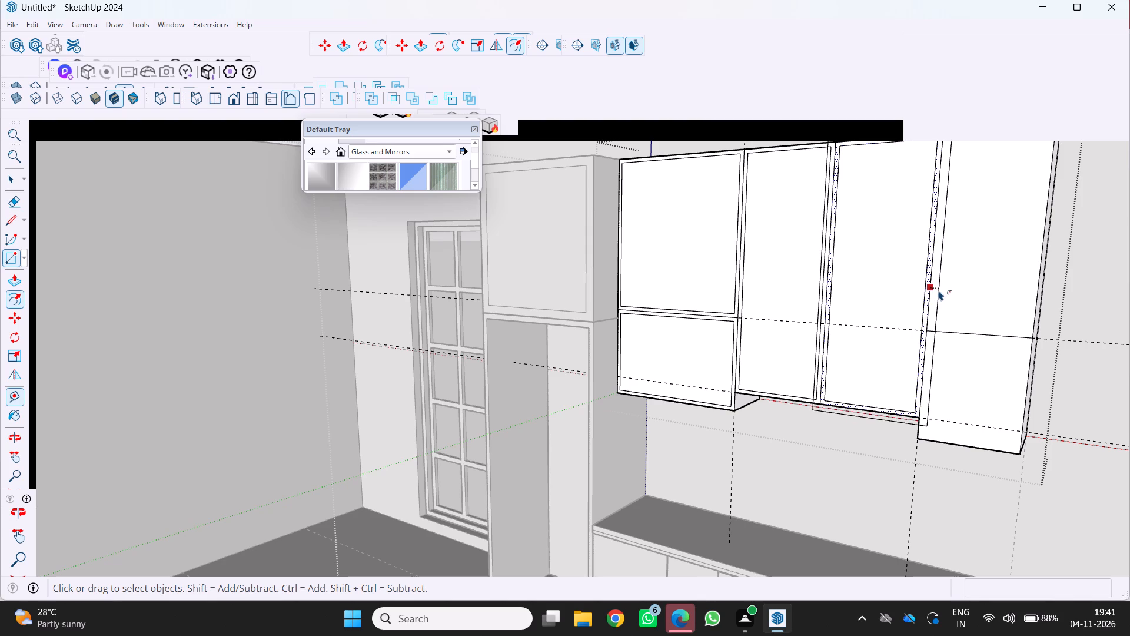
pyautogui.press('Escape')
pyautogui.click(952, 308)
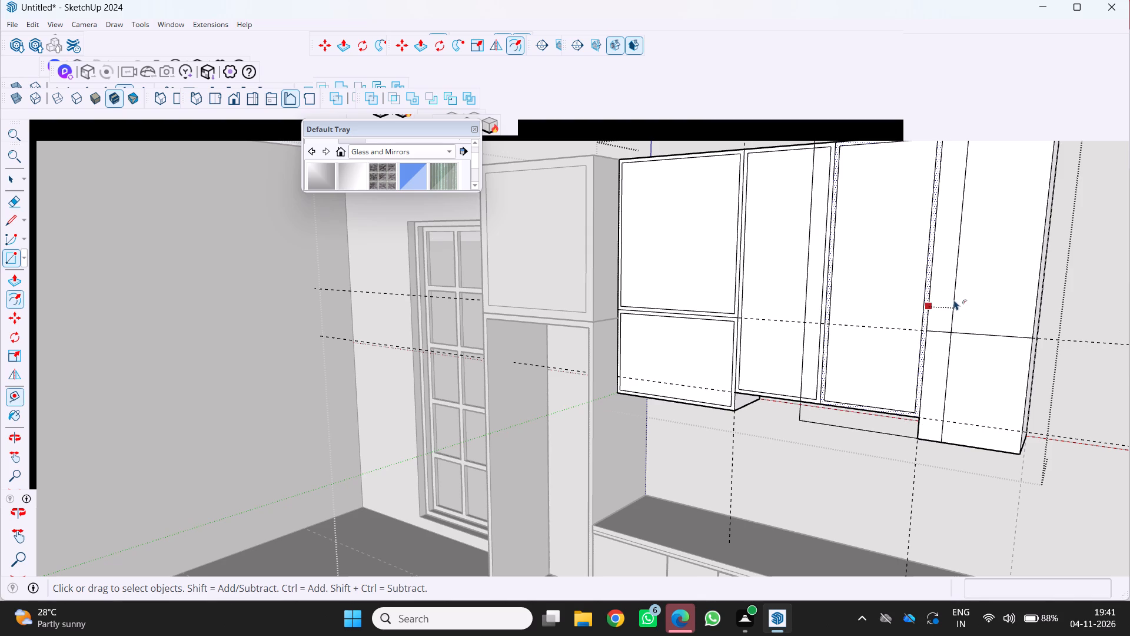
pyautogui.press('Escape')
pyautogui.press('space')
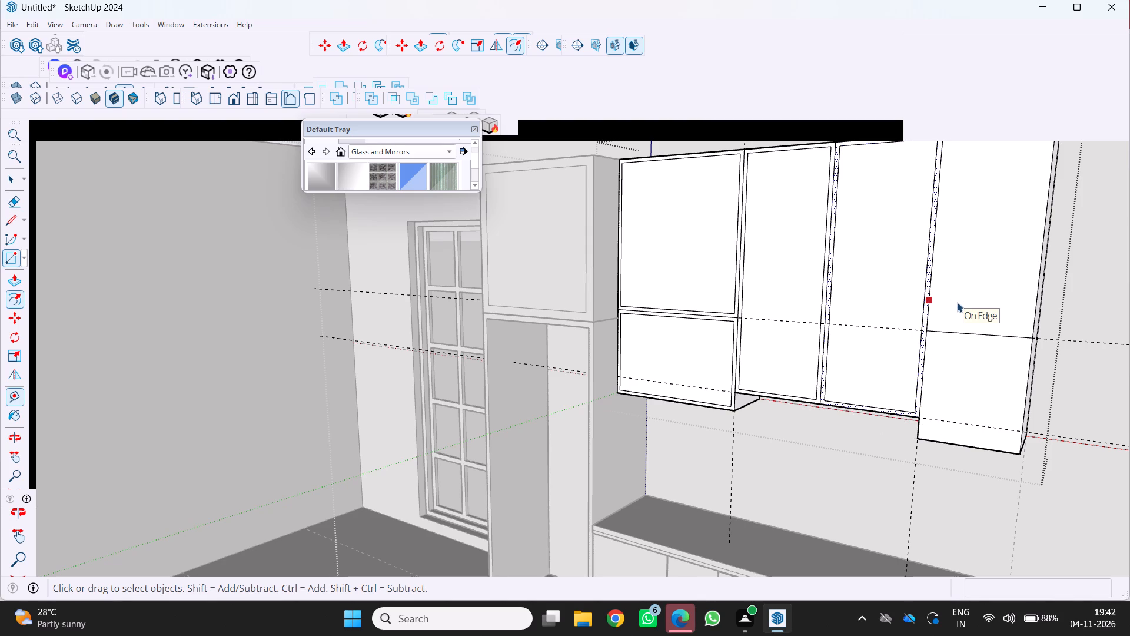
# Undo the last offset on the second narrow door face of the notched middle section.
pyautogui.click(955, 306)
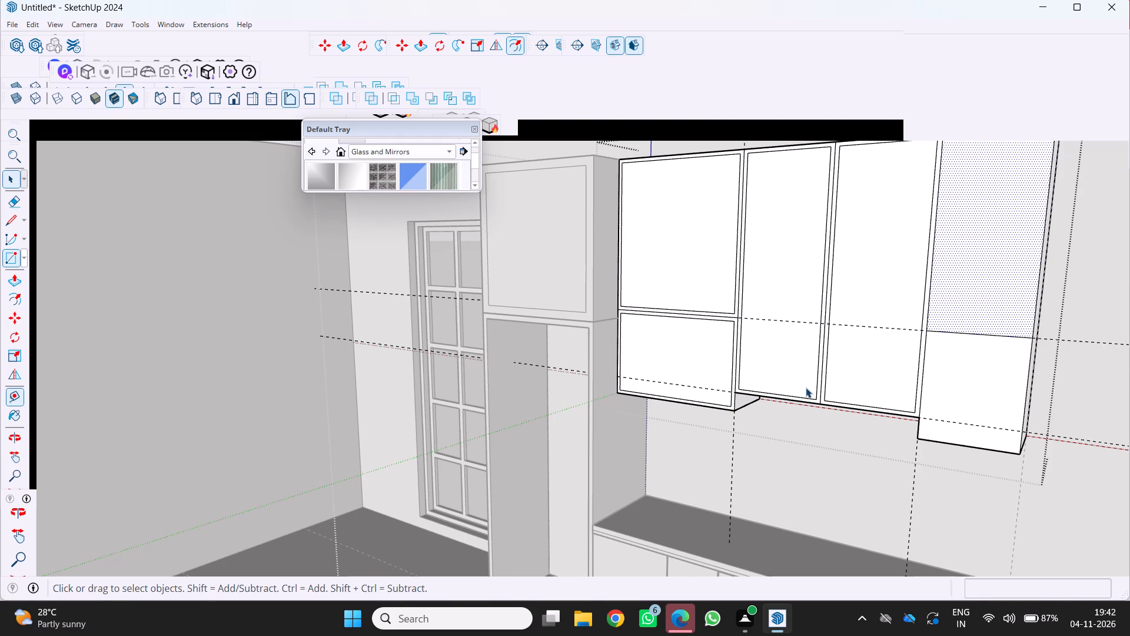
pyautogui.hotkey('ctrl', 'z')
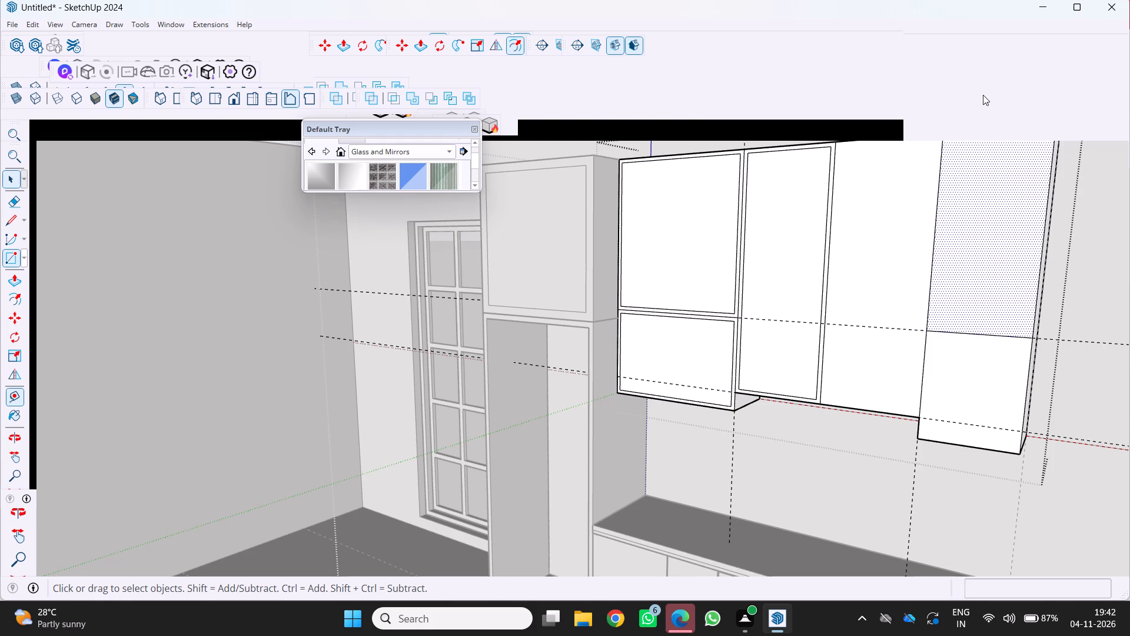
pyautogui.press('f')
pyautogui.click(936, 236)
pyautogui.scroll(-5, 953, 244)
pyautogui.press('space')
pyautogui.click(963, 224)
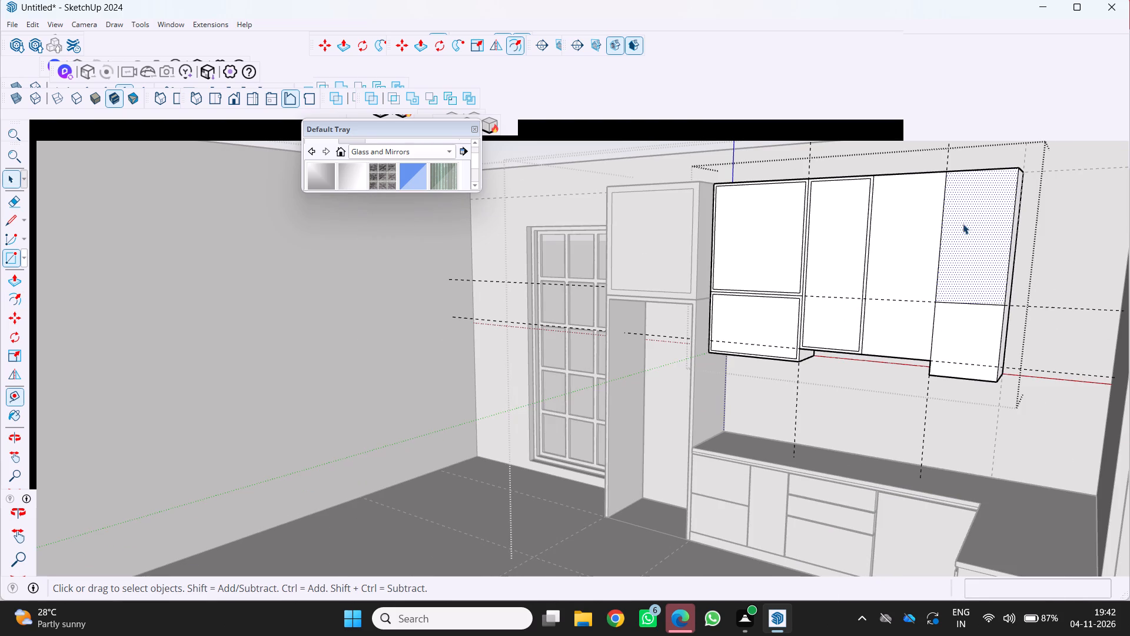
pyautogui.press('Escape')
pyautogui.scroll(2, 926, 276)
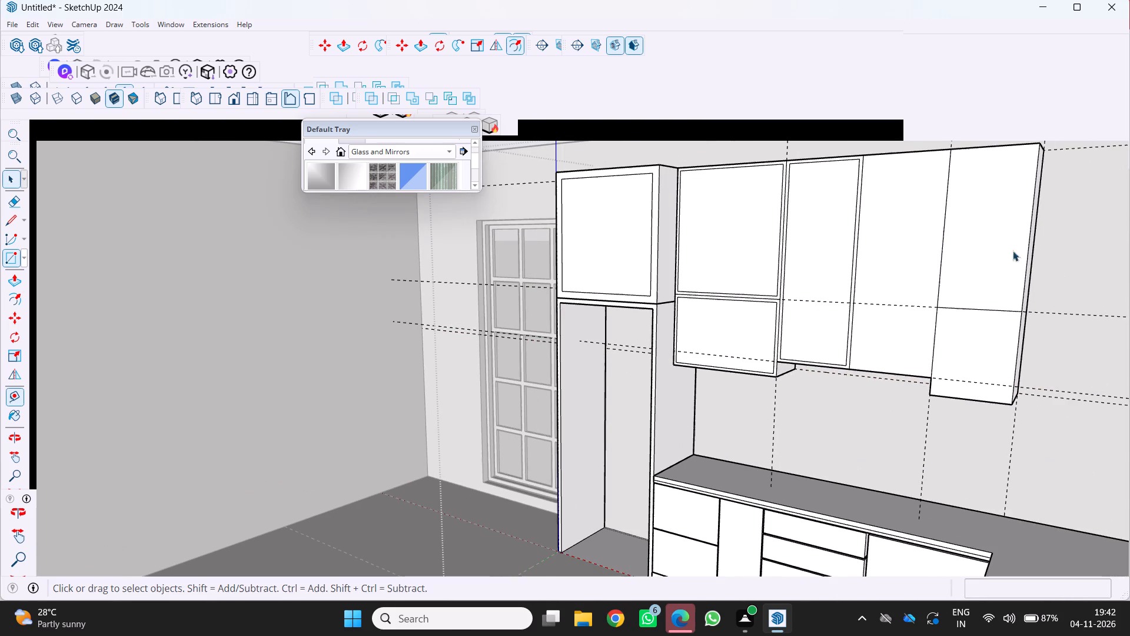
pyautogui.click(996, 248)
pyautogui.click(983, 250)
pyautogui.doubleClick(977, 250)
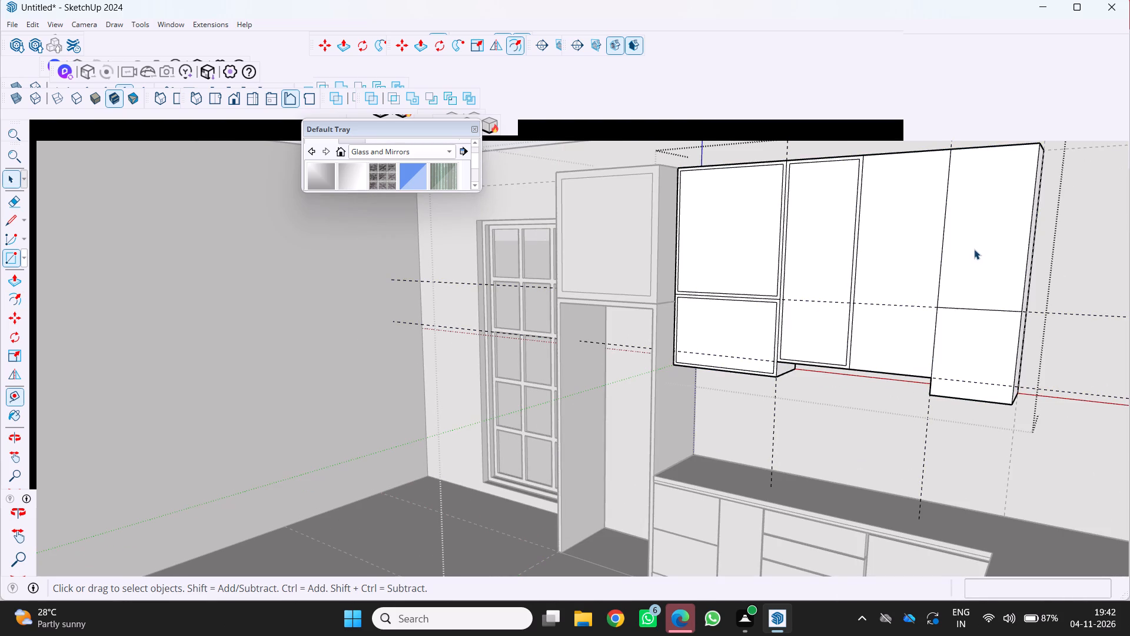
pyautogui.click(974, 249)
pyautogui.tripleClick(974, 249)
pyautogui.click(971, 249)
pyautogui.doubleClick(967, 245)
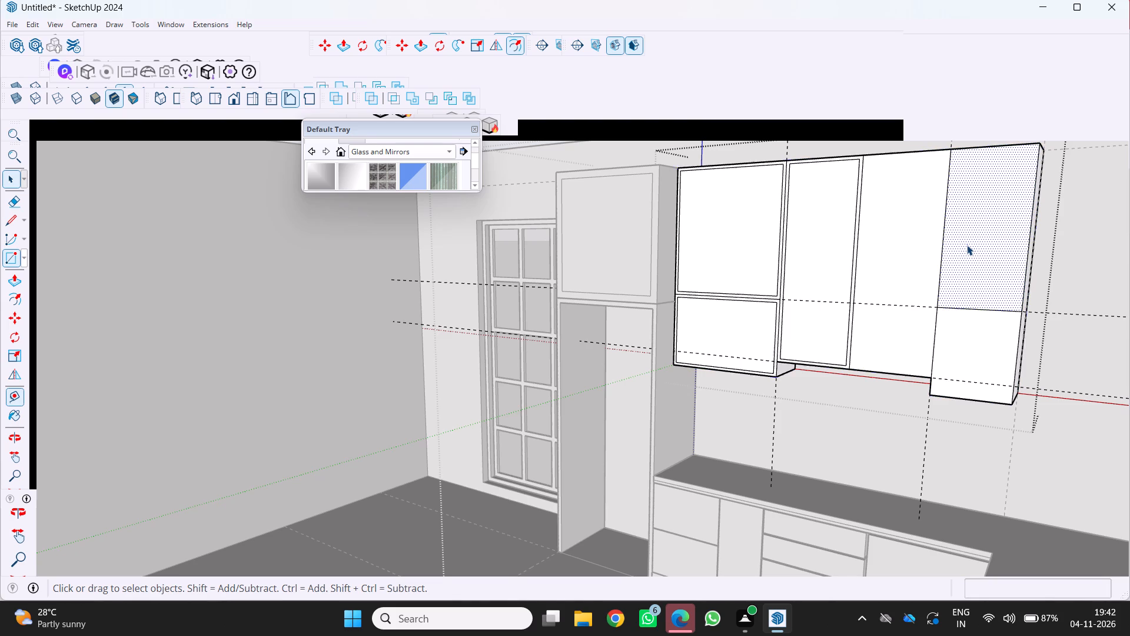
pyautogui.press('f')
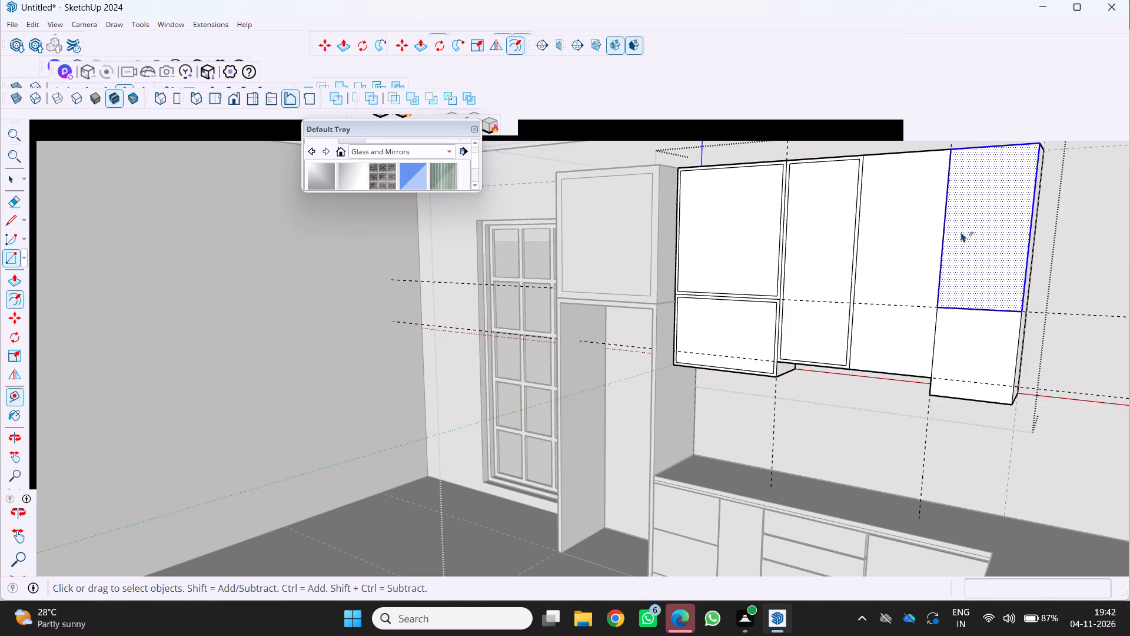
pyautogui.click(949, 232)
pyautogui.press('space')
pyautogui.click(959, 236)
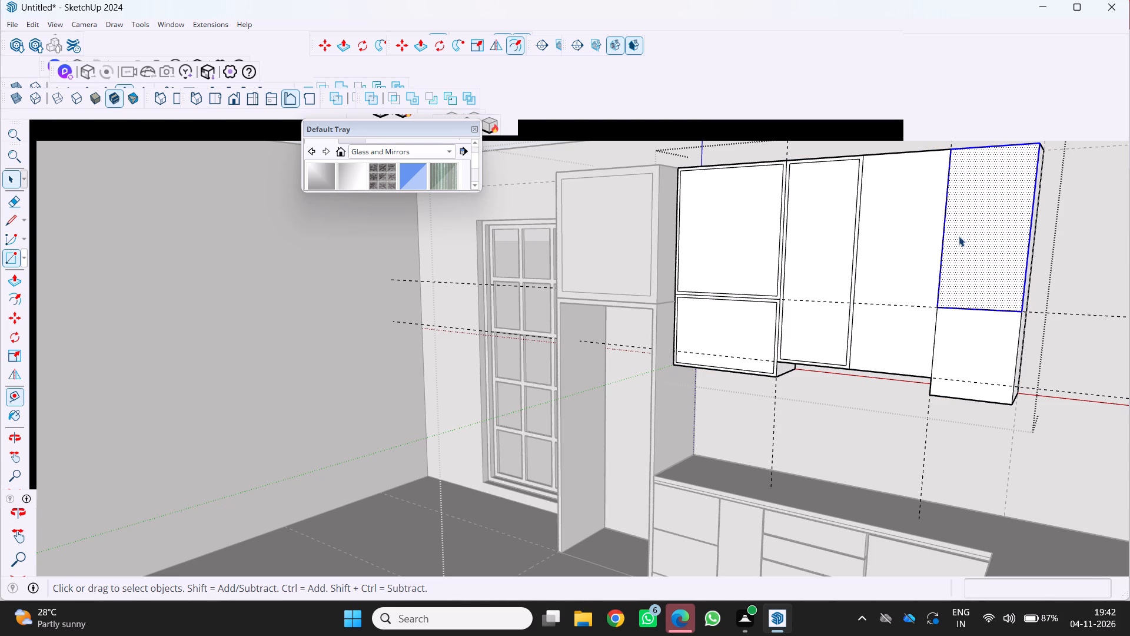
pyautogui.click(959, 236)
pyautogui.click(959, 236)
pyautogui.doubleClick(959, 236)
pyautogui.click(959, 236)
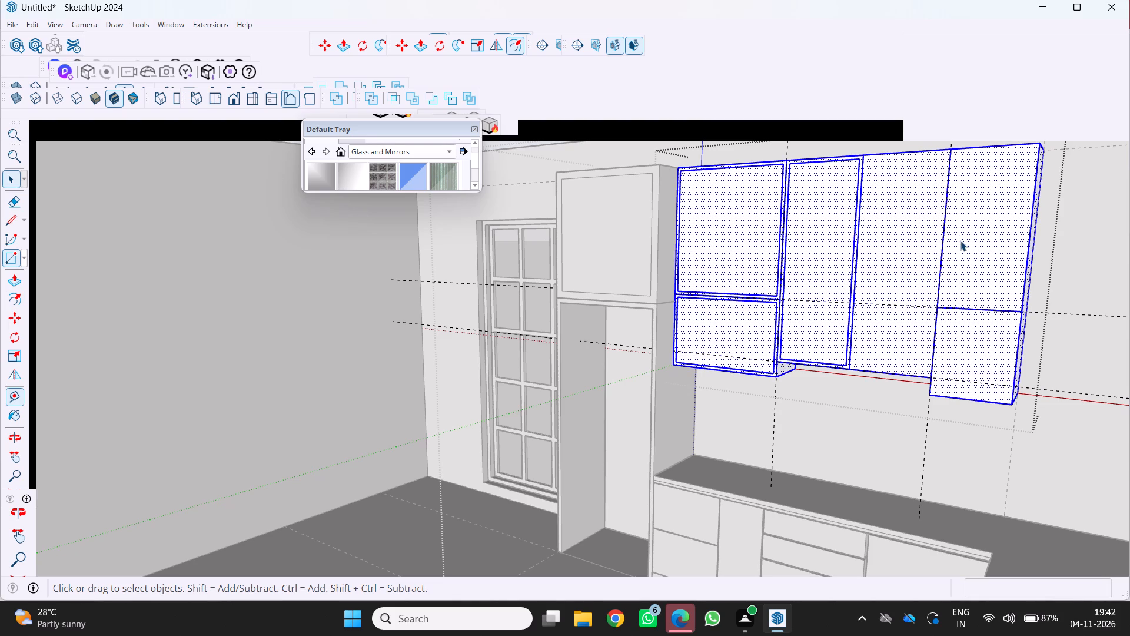
# Offset the upper door face of the end section, farthest from the tall unit, inward by 2 cm.
pyautogui.click(960, 241)
pyautogui.click(977, 248)
pyautogui.press('f')
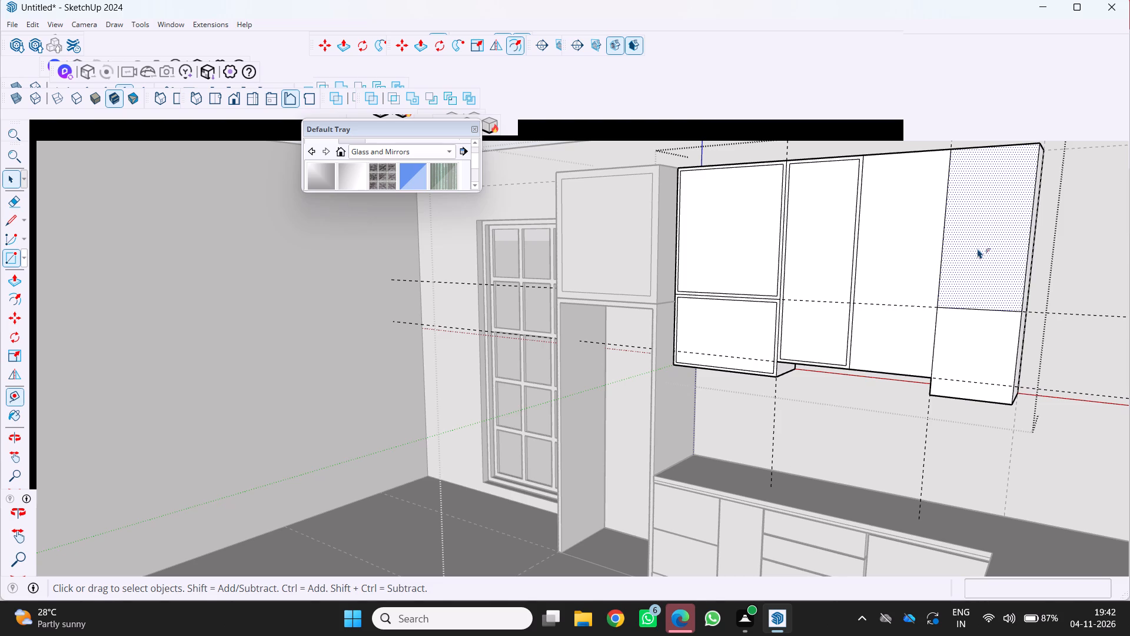
pyautogui.click(961, 243)
pyautogui.scroll(-5, 998, 242)
pyautogui.moveTo(998, 242); pyautogui.dragTo(973, 257, button='middle')
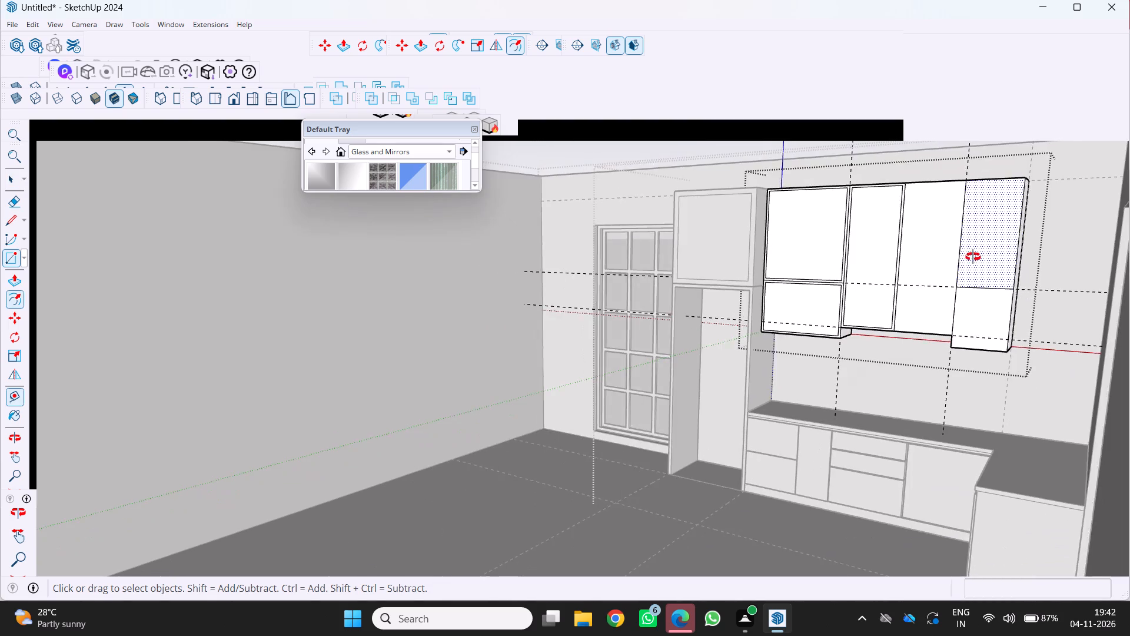
pyautogui.moveTo(973, 257); pyautogui.dragTo(932, 279, button='middle')
pyautogui.middleClick(932, 279)
pyautogui.scroll(1, 932, 279)
pyautogui.moveTo(932, 279); pyautogui.dragTo(1062, 282, button='middle')
pyautogui.middleClick(1062, 282)
pyautogui.scroll(-14, 1062, 282)
pyautogui.middleClick(699, 354)
pyautogui.moveTo(701, 354); pyautogui.dragTo(726, 353, button='middle')
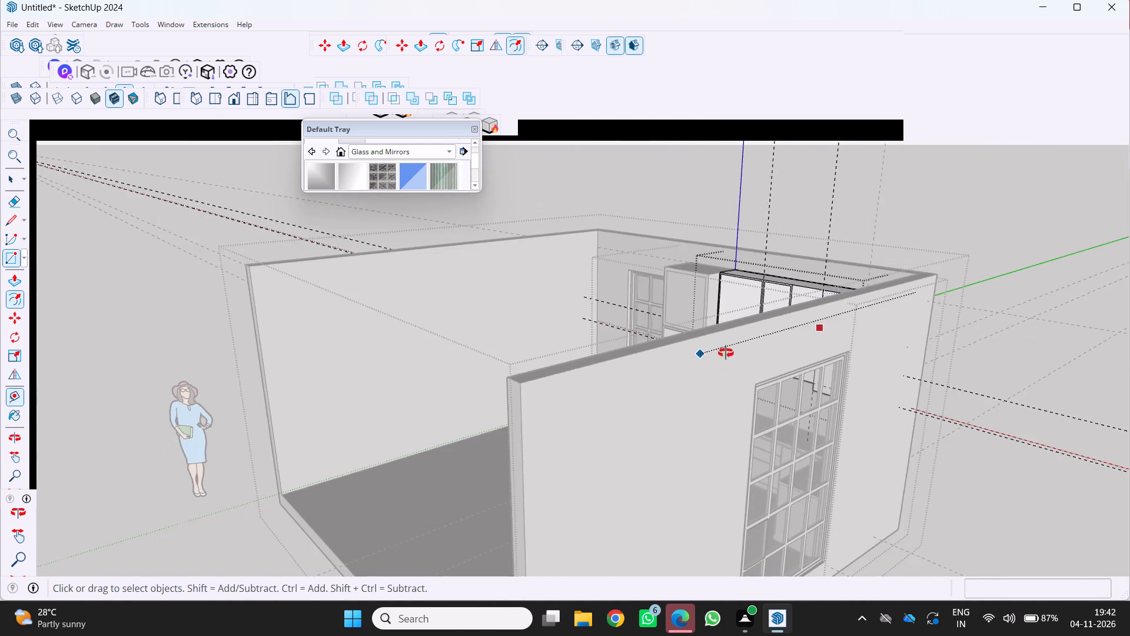
pyautogui.moveTo(726, 353); pyautogui.dragTo(947, 313, button='middle')
pyautogui.middleClick(951, 313)
pyautogui.scroll(4, 773, 343)
pyautogui.press('Escape')
pyautogui.scroll(8, 752, 274)
pyautogui.click(710, 290)
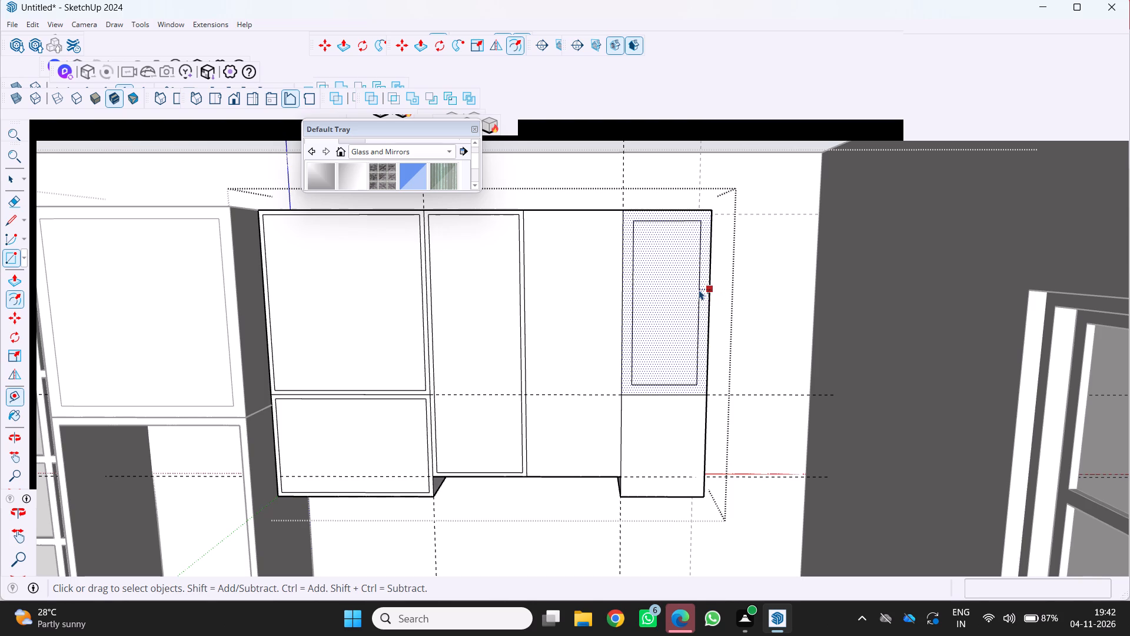
pyautogui.press('2')
pyautogui.press('Return')
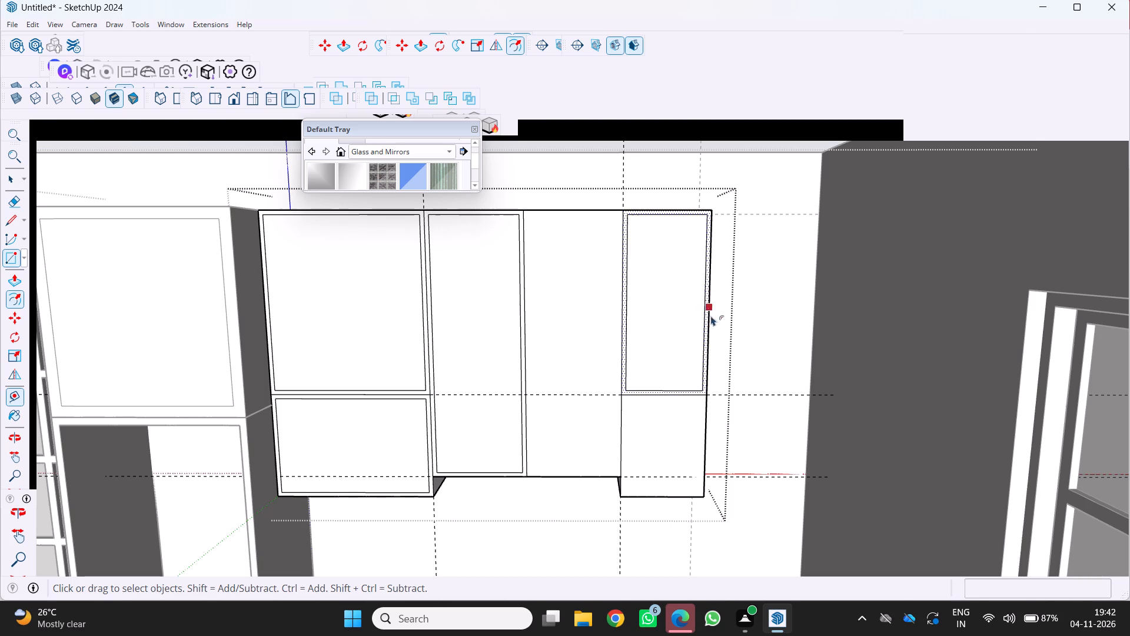
# Repeat the 2 cm inward offset on the lower door face of the end section.
pyautogui.scroll(4, 724, 342)
pyautogui.press('b')
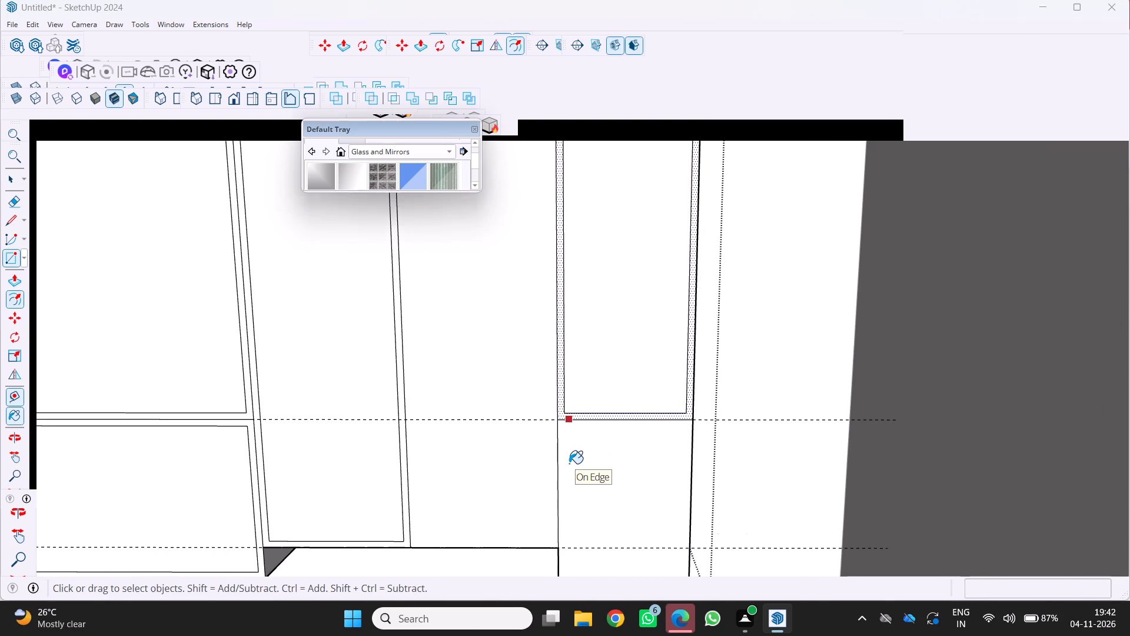
pyautogui.scroll(-5, 569, 463)
pyautogui.middleClick(570, 456)
pyautogui.moveTo(572, 452); pyautogui.dragTo(587, 435, button='middle')
pyautogui.scroll(4, 571, 488)
pyautogui.press('space')
pyautogui.click(591, 458)
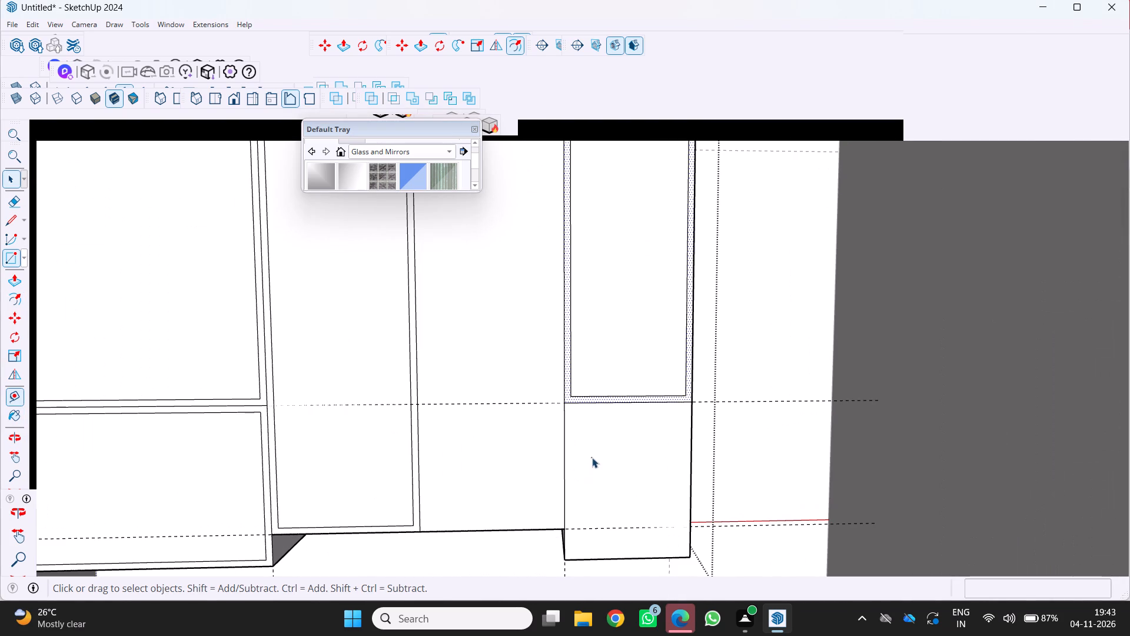
pyautogui.press('f')
pyautogui.click(570, 455)
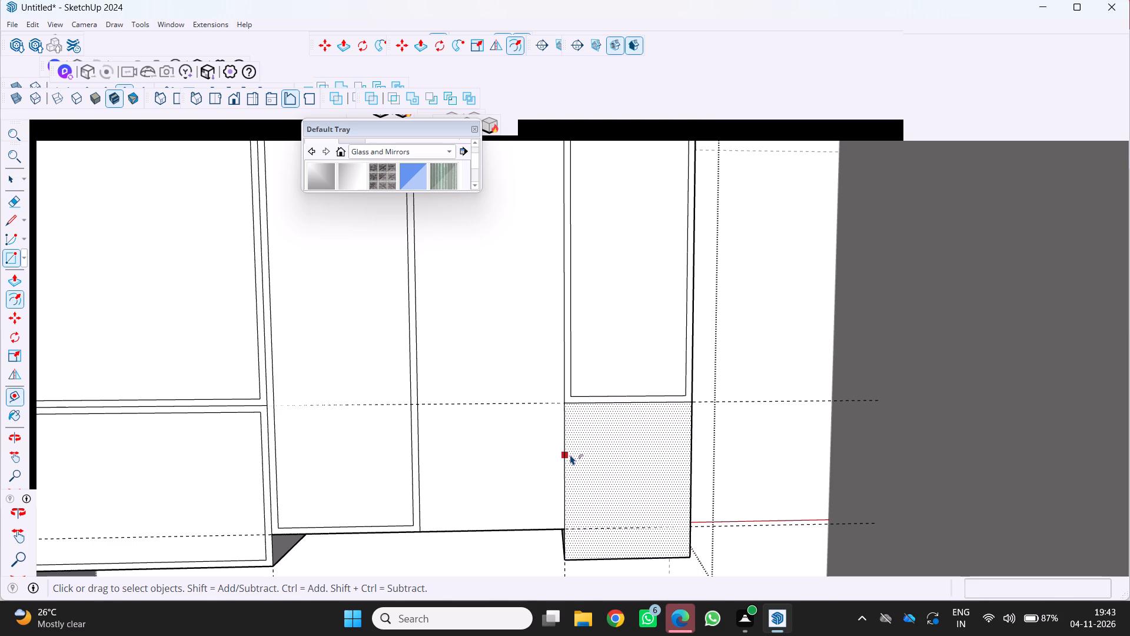
pyautogui.click(576, 455)
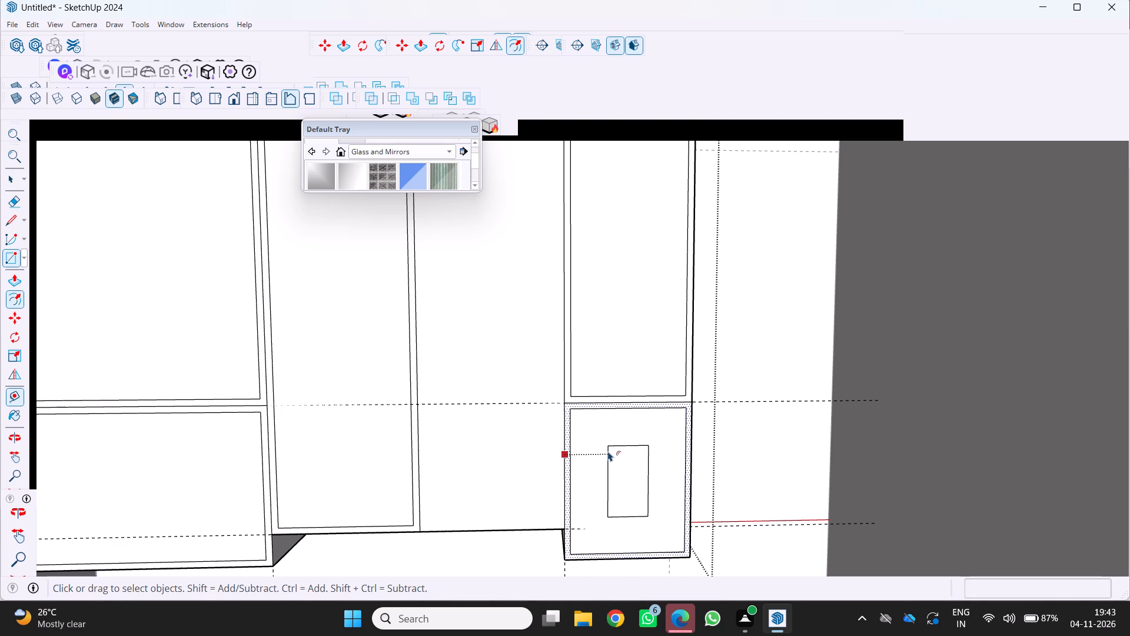
pyautogui.press('Escape')
# Offset the second narrow door face of the notched middle section inward by 2 cm.
pyautogui.scroll(-3, 617, 445)
pyautogui.scroll(1, 584, 445)
pyautogui.scroll(-2, 583, 445)
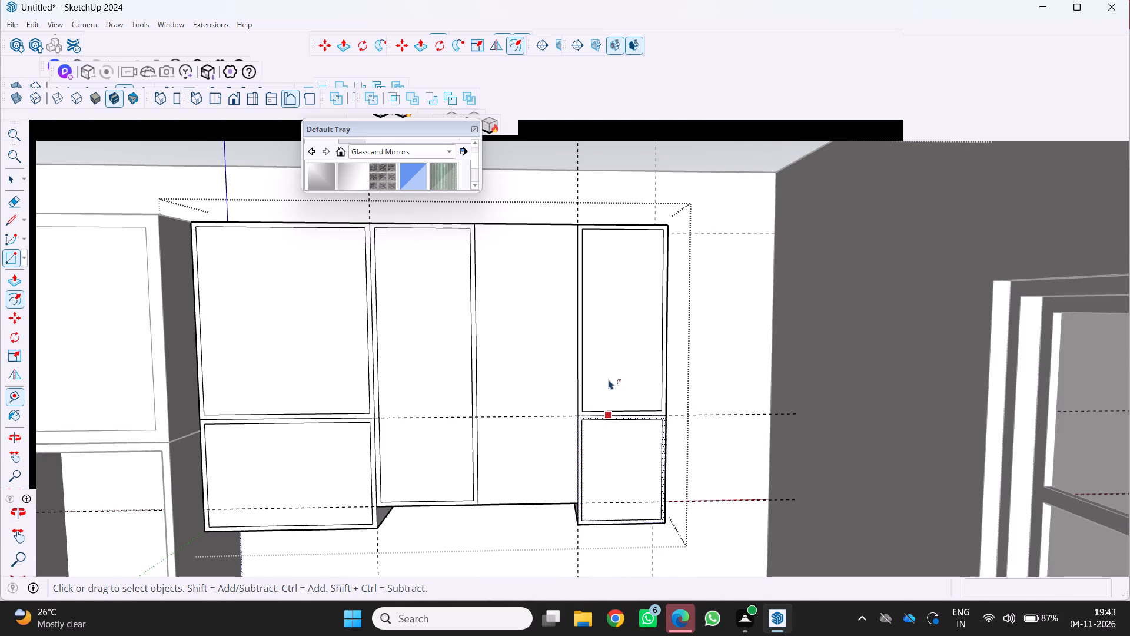
pyautogui.press('space')
pyautogui.click(492, 329)
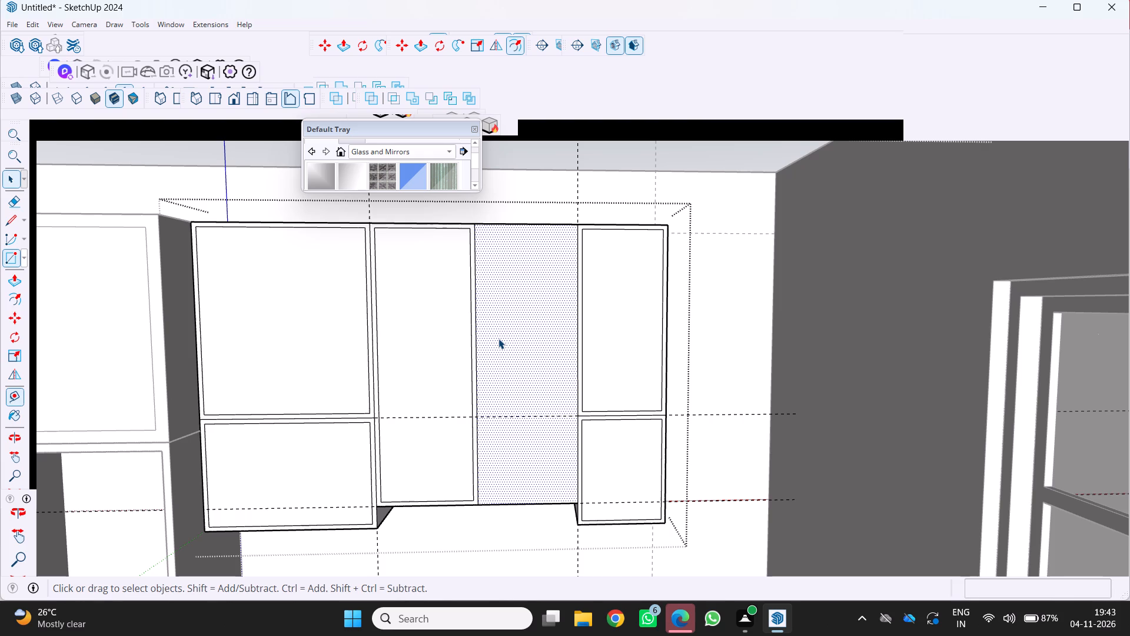
pyautogui.press('f')
pyautogui.click(496, 336)
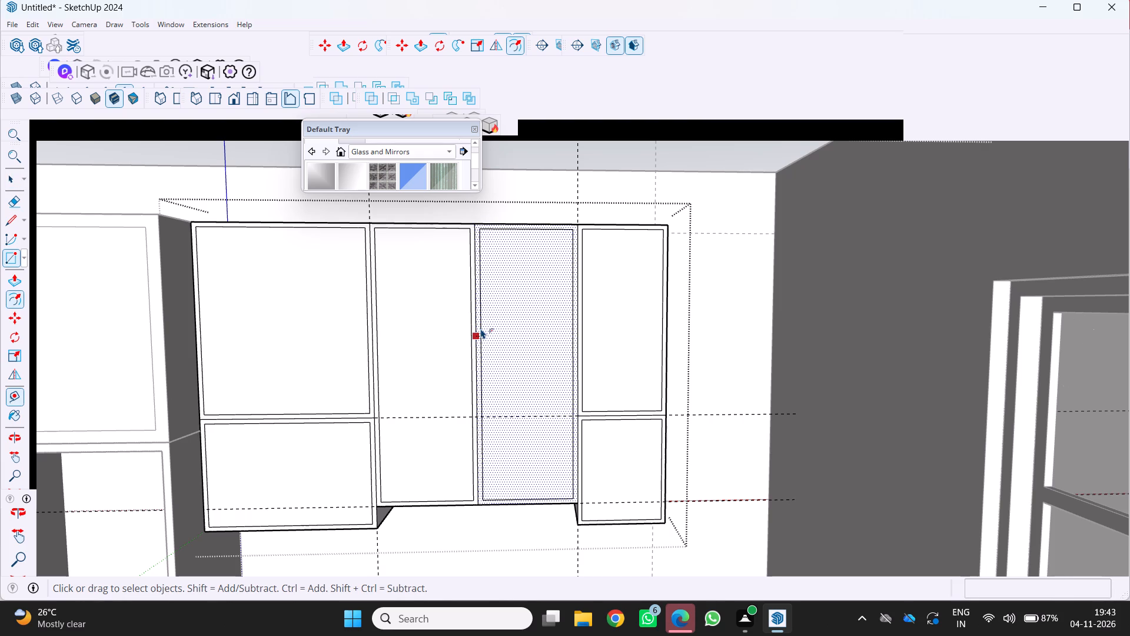
pyautogui.press('2')
pyautogui.press('Return')
# Examine the upper wall cabinet's framed door fronts from several angles and in relation to the tall unit and base cabinets.
pyautogui.scroll(-3, 514, 337)
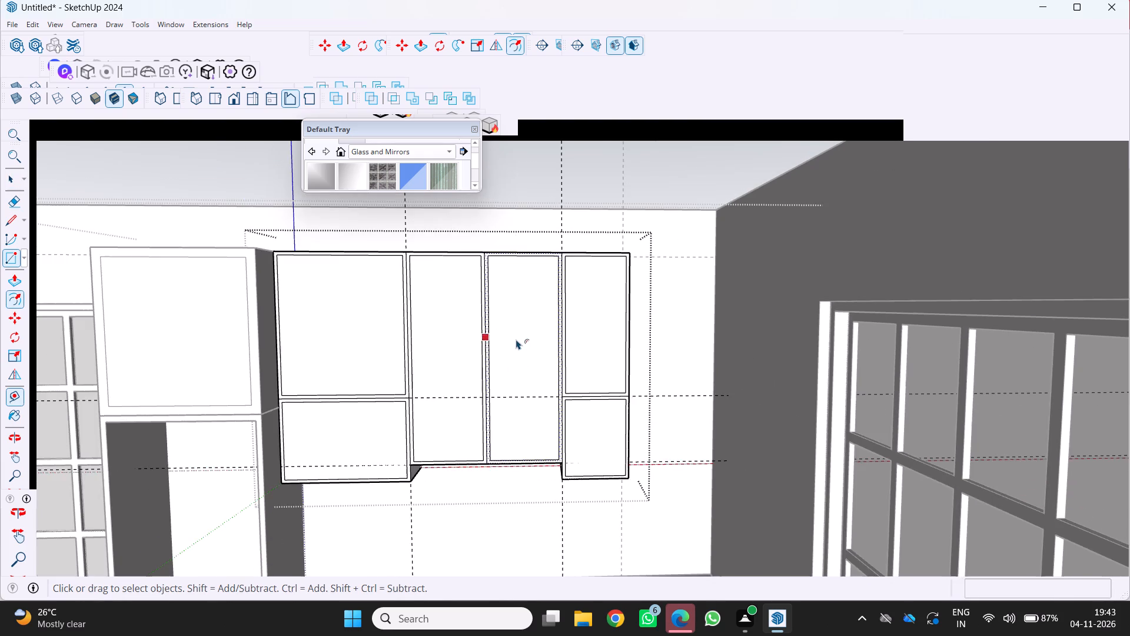
pyautogui.moveTo(483, 380); pyautogui.dragTo(426, 368, button='middle')
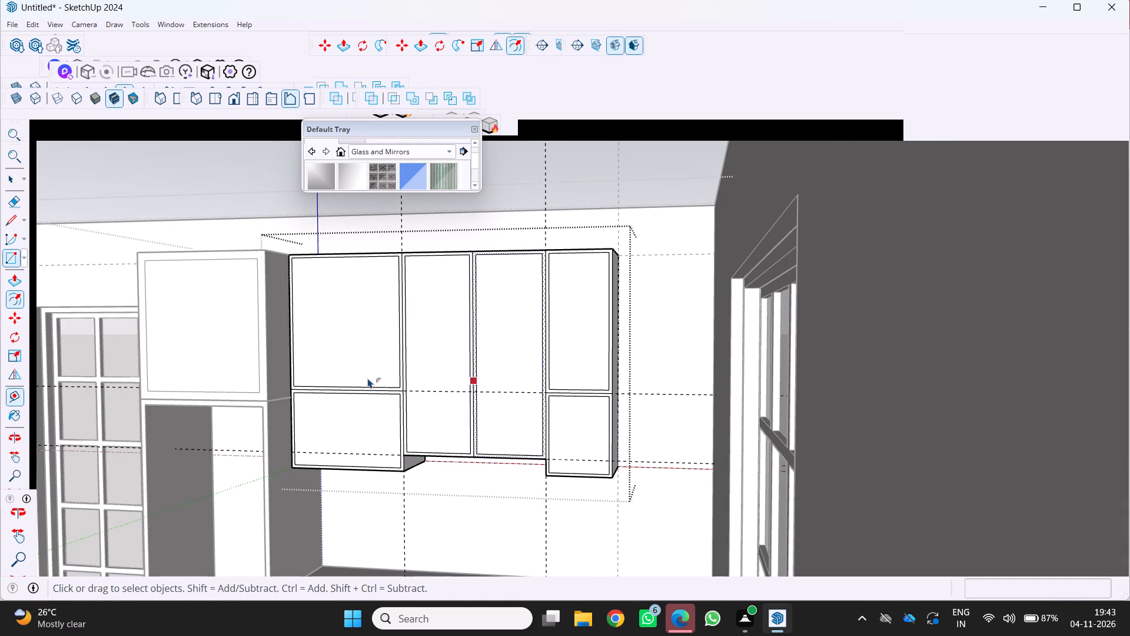
pyautogui.scroll(-3, 364, 376)
pyautogui.scroll(-20, 423, 379)
pyautogui.scroll(-3, 423, 379)
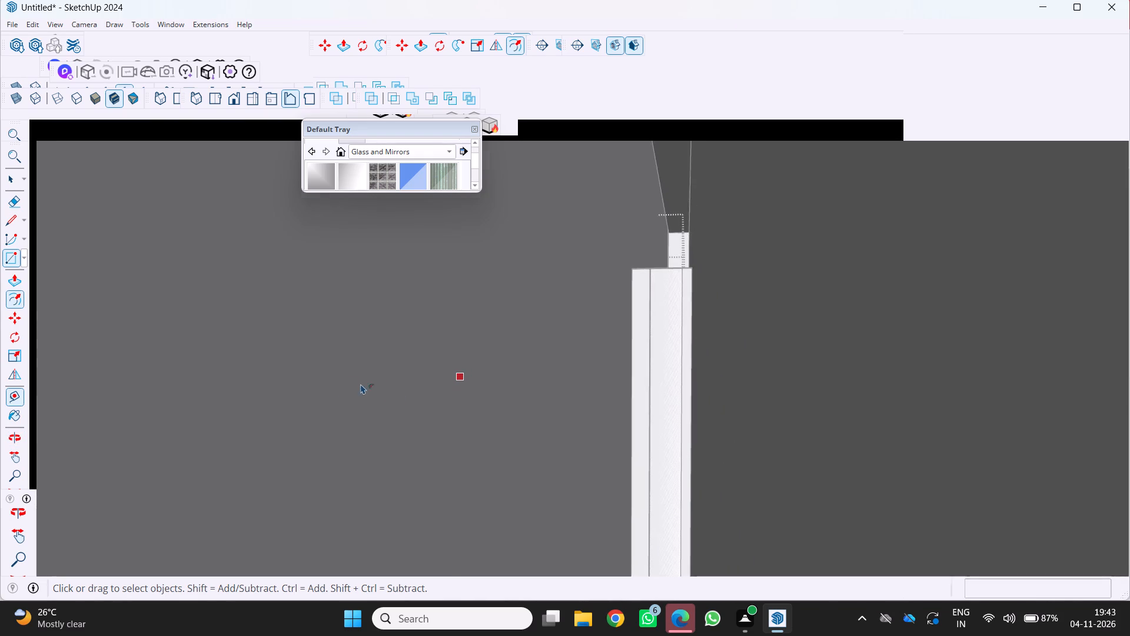
pyautogui.scroll(-20, 361, 384)
pyautogui.scroll(-20, 361, 384)
pyautogui.scroll(-3, 361, 384)
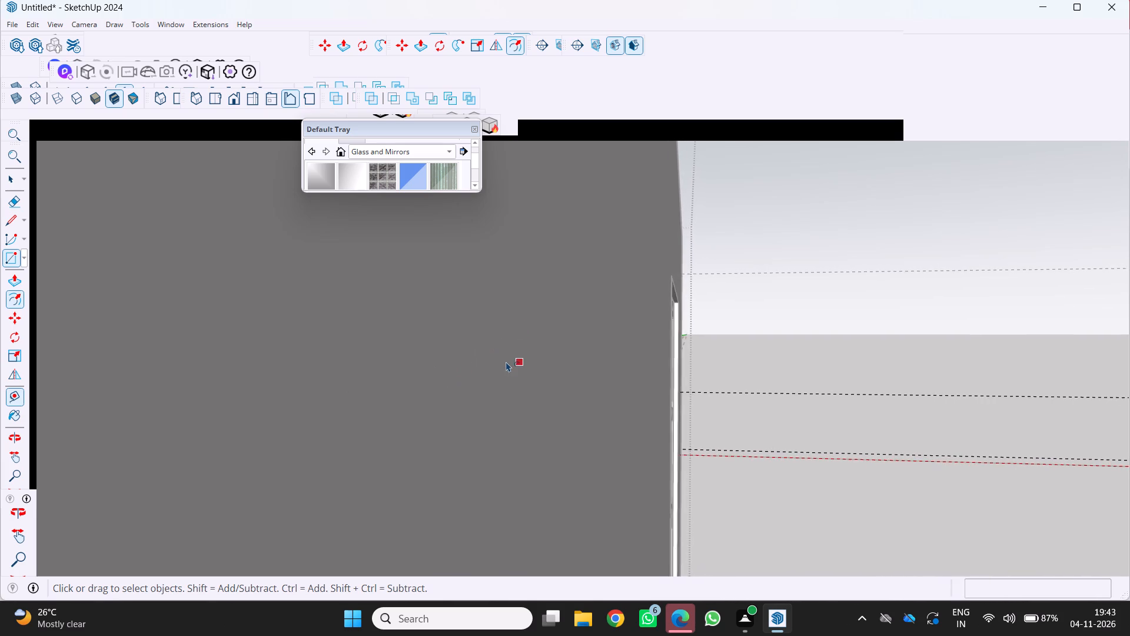
pyautogui.scroll(-18, 506, 362)
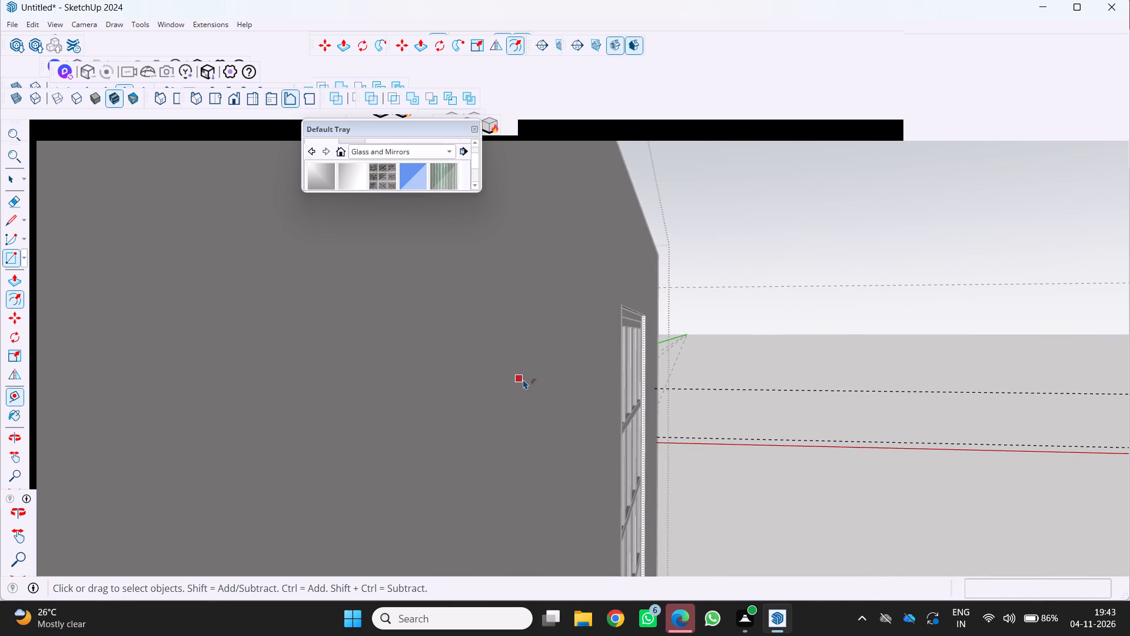
pyautogui.scroll(-14, 601, 392)
pyautogui.moveTo(458, 426); pyautogui.dragTo(682, 391, button='middle')
pyautogui.scroll(8, 556, 382)
pyautogui.moveTo(537, 398); pyautogui.dragTo(536, 398, button='middle')
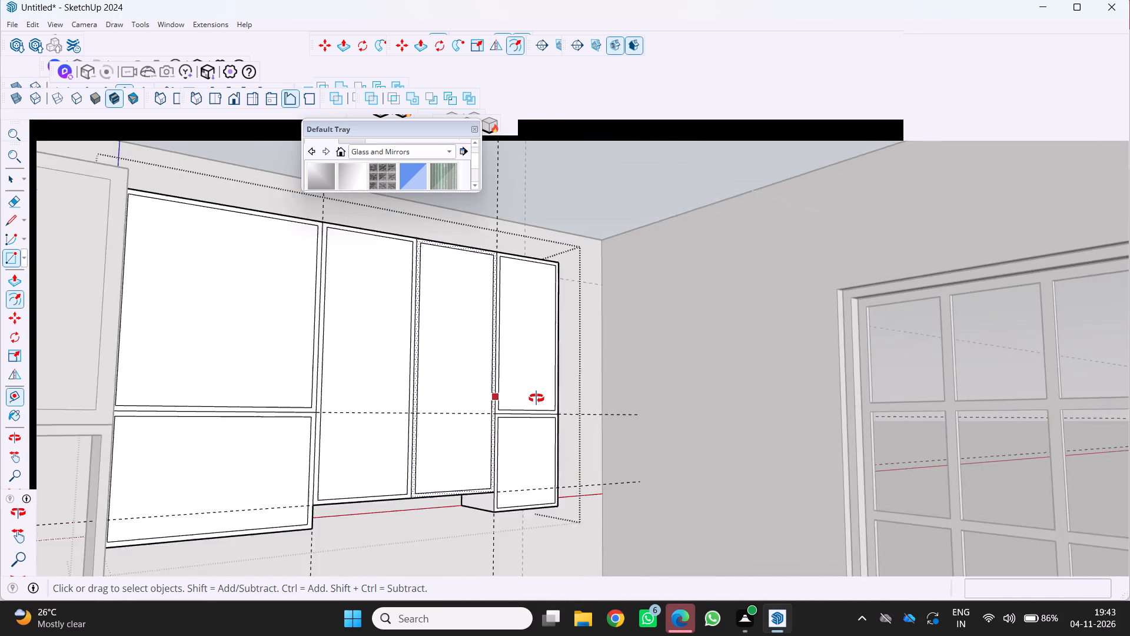
pyautogui.moveTo(536, 398); pyautogui.dragTo(510, 386, button='middle')
pyautogui.scroll(4, 465, 406)
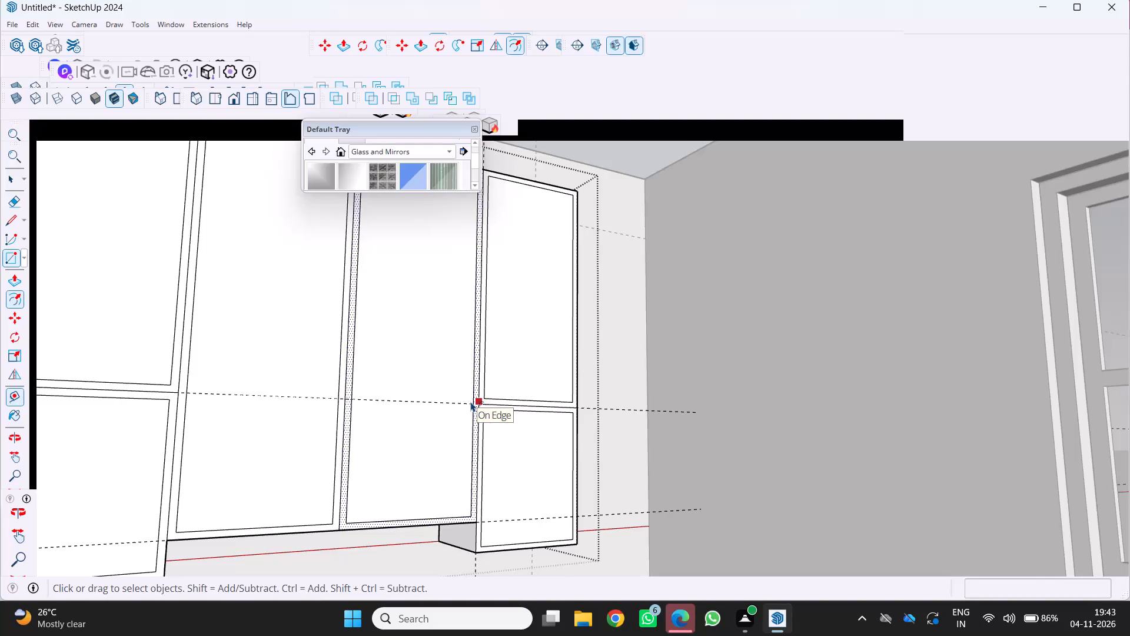
pyautogui.scroll(-9, 654, 328)
pyautogui.scroll(1, 486, 350)
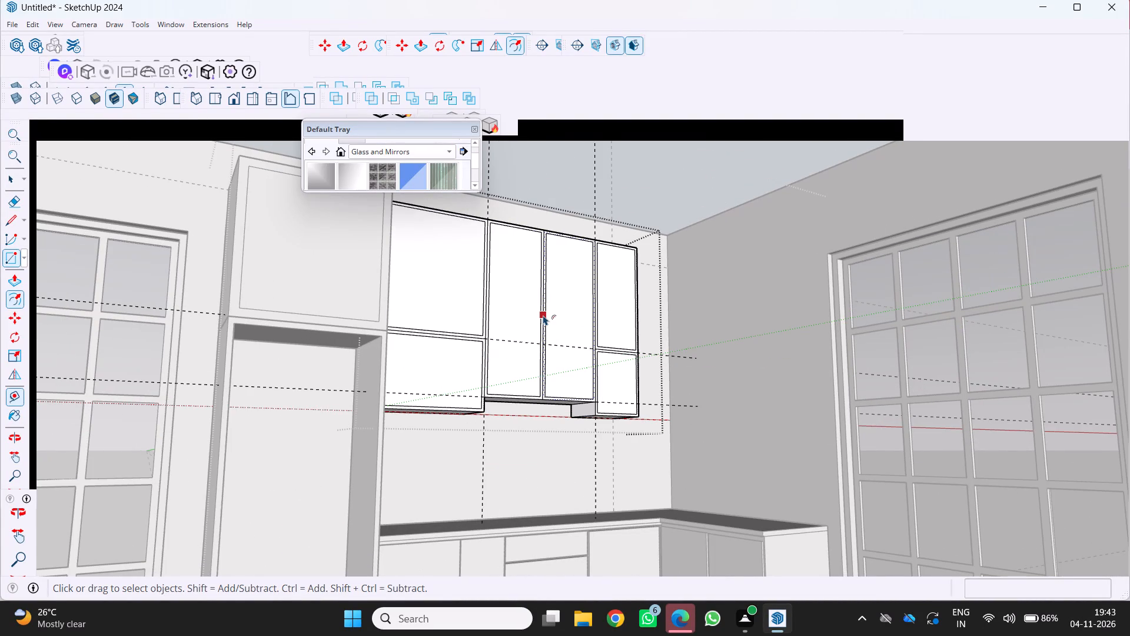
pyautogui.scroll(-1, 543, 315)
pyautogui.moveTo(543, 315); pyautogui.dragTo(481, 352, button='middle')
pyautogui.middleClick(481, 352)
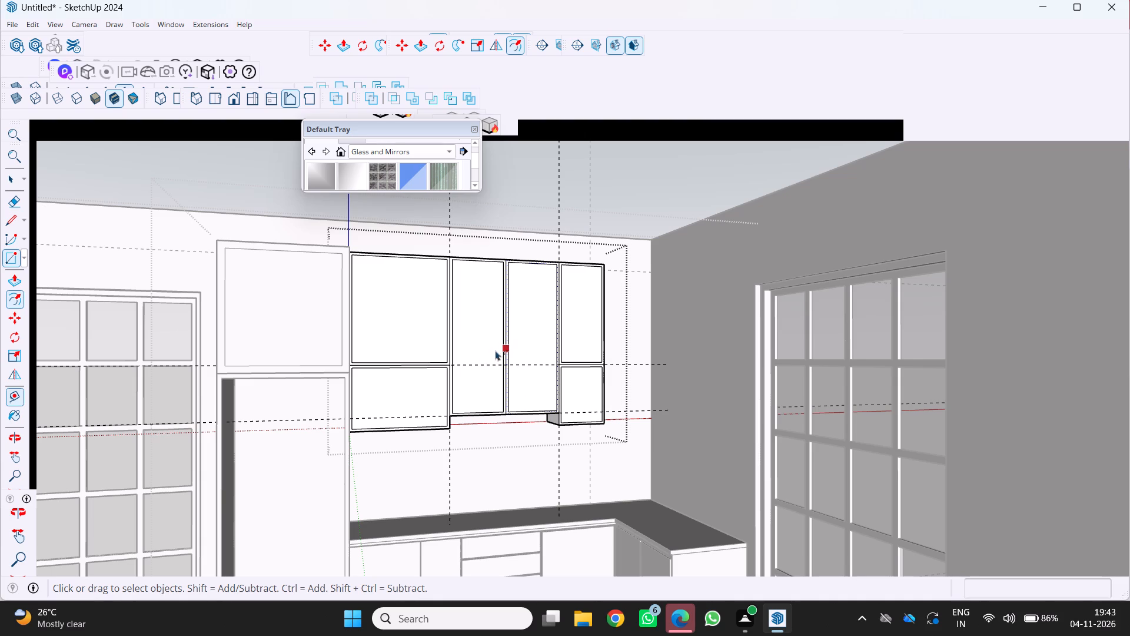
pyautogui.scroll(-4, 448, 294)
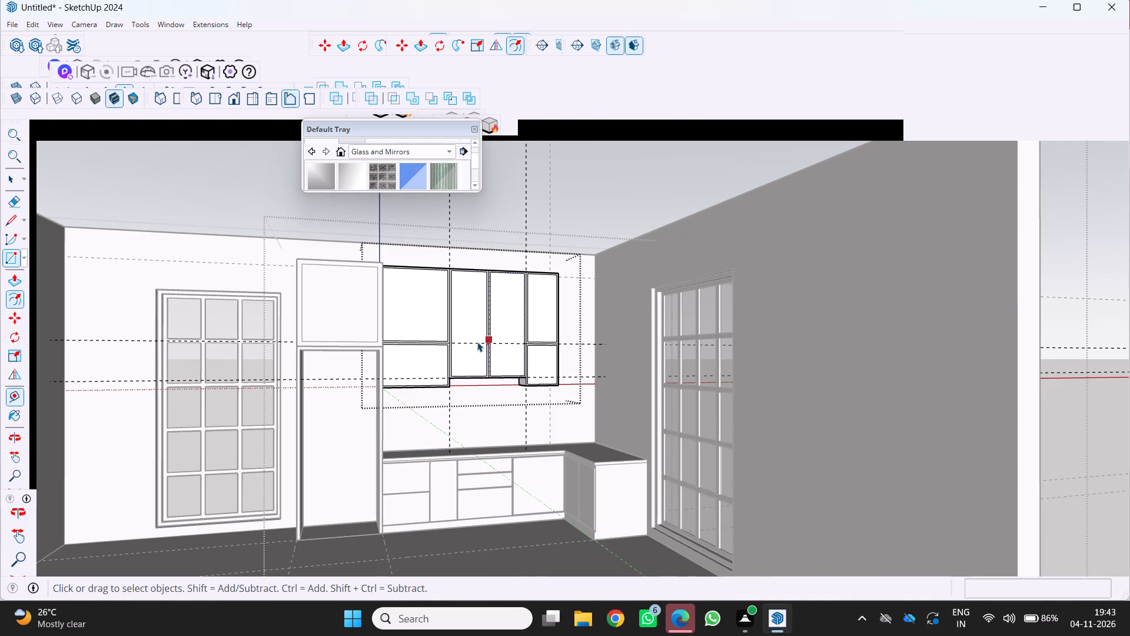
# Erase the guides and the dividing edges between the first section's two doors and between that section and the notched middle section.
pyautogui.scroll(2, 478, 352)
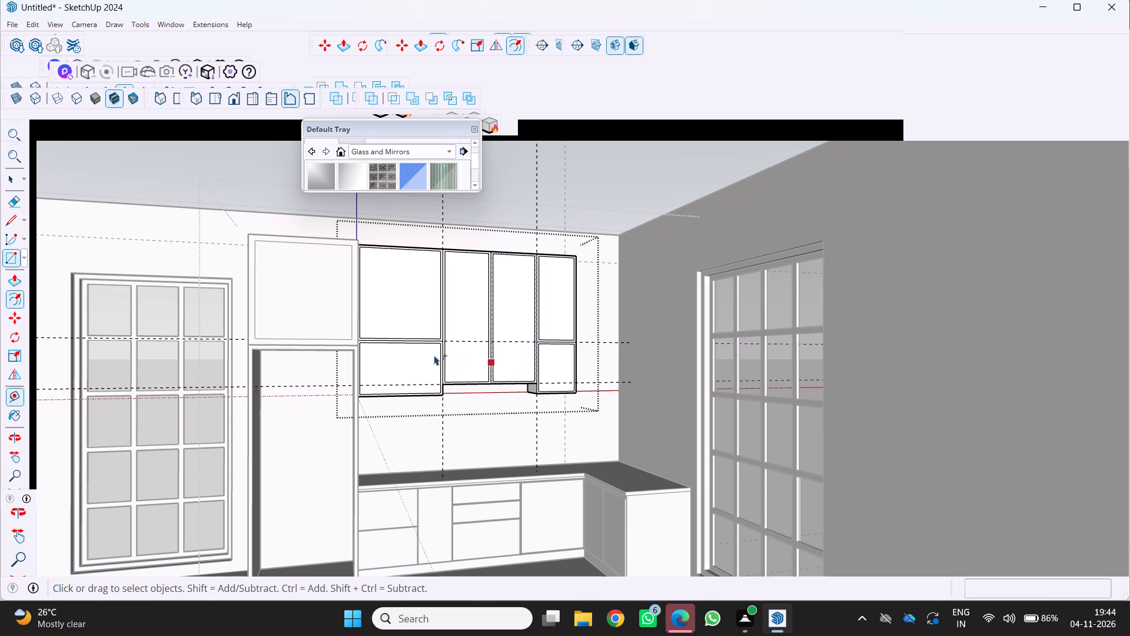
pyautogui.scroll(12, 352, 359)
pyautogui.moveTo(480, 325); pyautogui.dragTo(368, 380, button='middle')
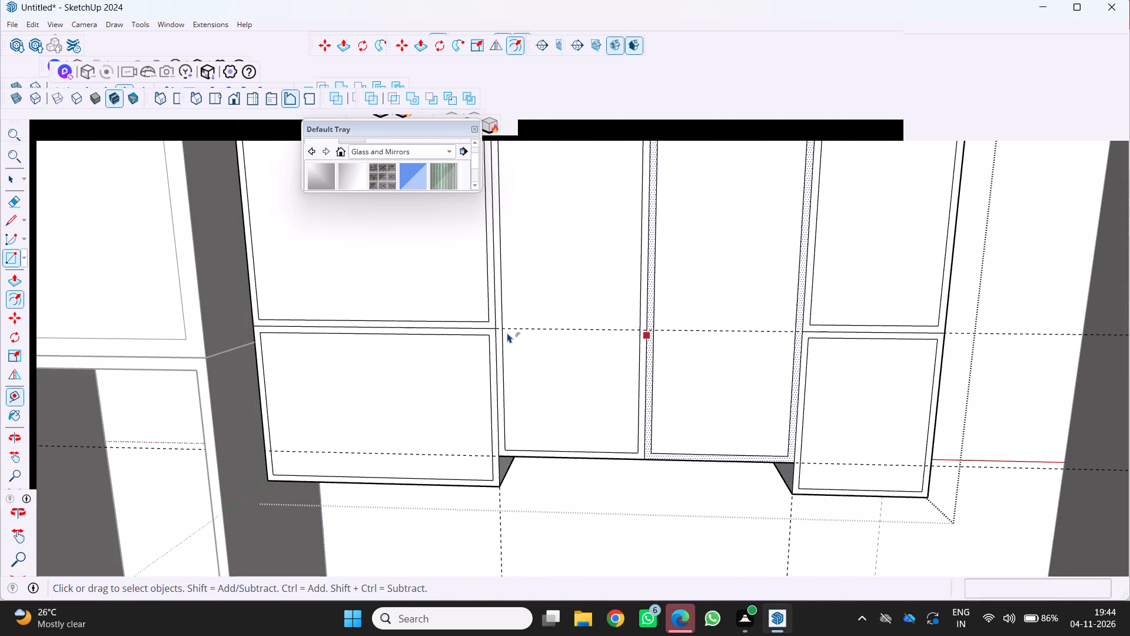
pyautogui.press('e')
pyautogui.scroll(3, 470, 339)
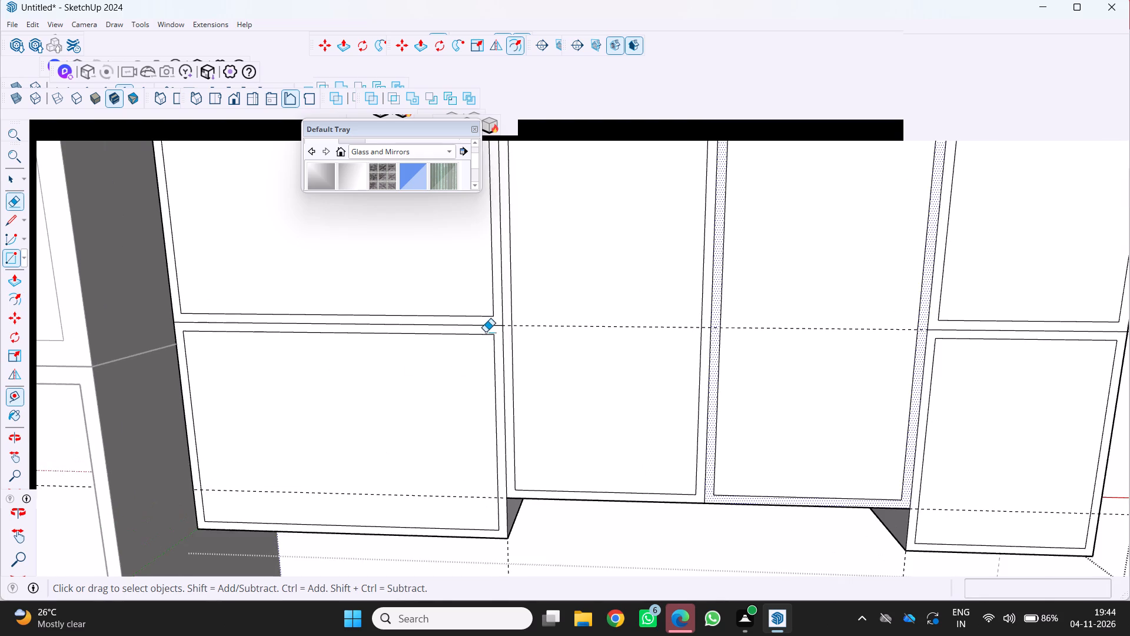
pyautogui.scroll(3, 500, 324)
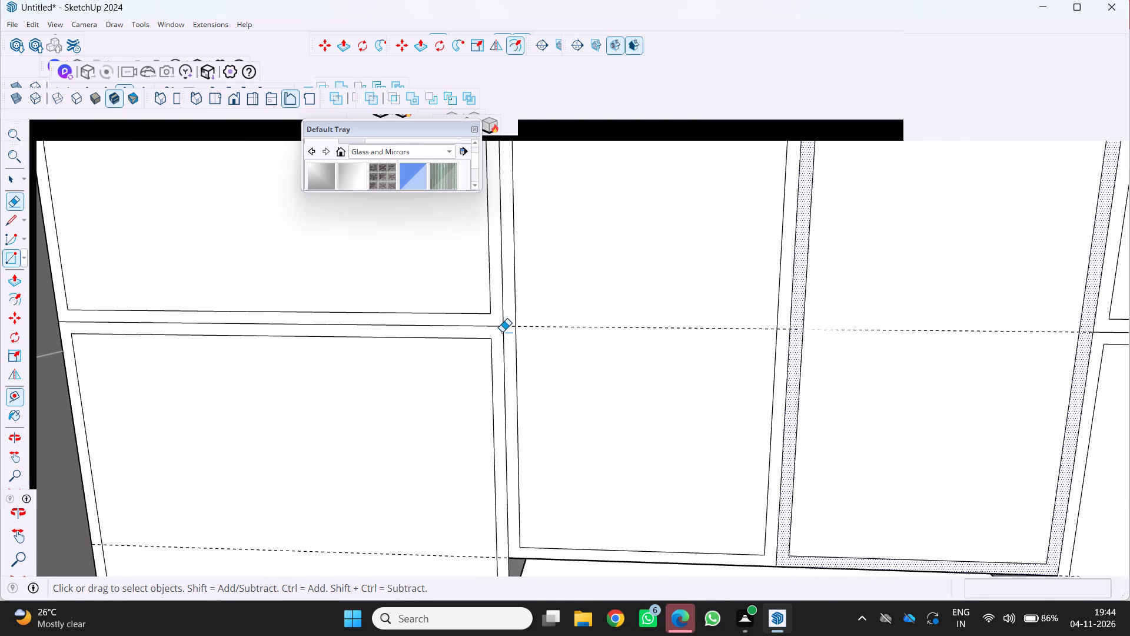
pyautogui.click(507, 327)
pyautogui.click(501, 327)
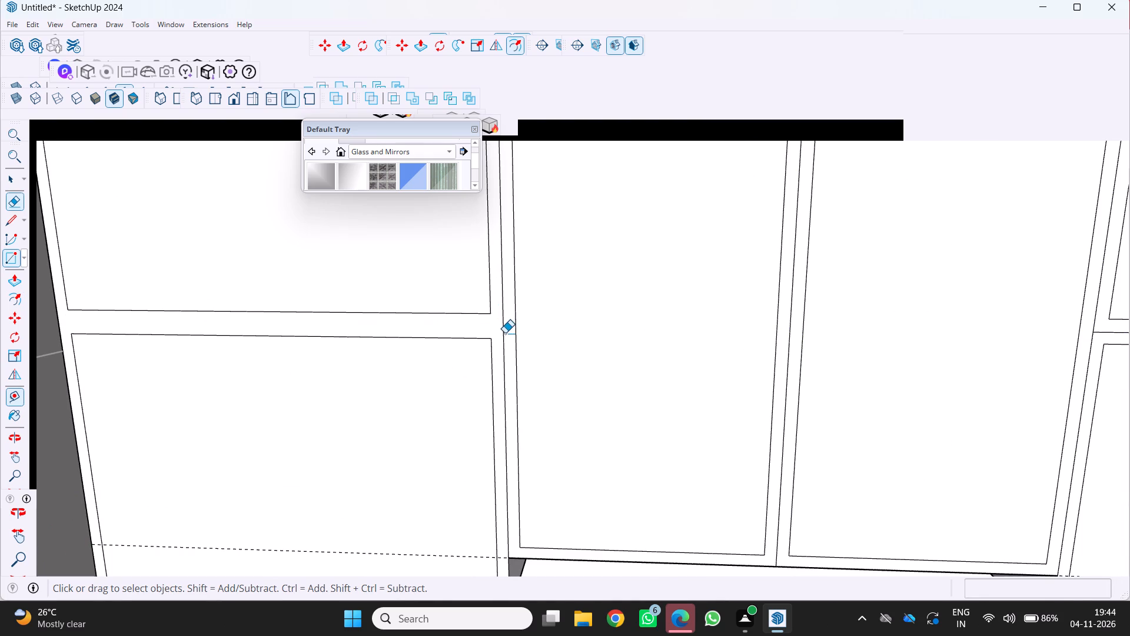
pyautogui.click(505, 333)
# Erase the centre dividing edge between the two narrow doors of the notched middle section.
pyautogui.scroll(-5, 504, 330)
pyautogui.scroll(-6, 471, 369)
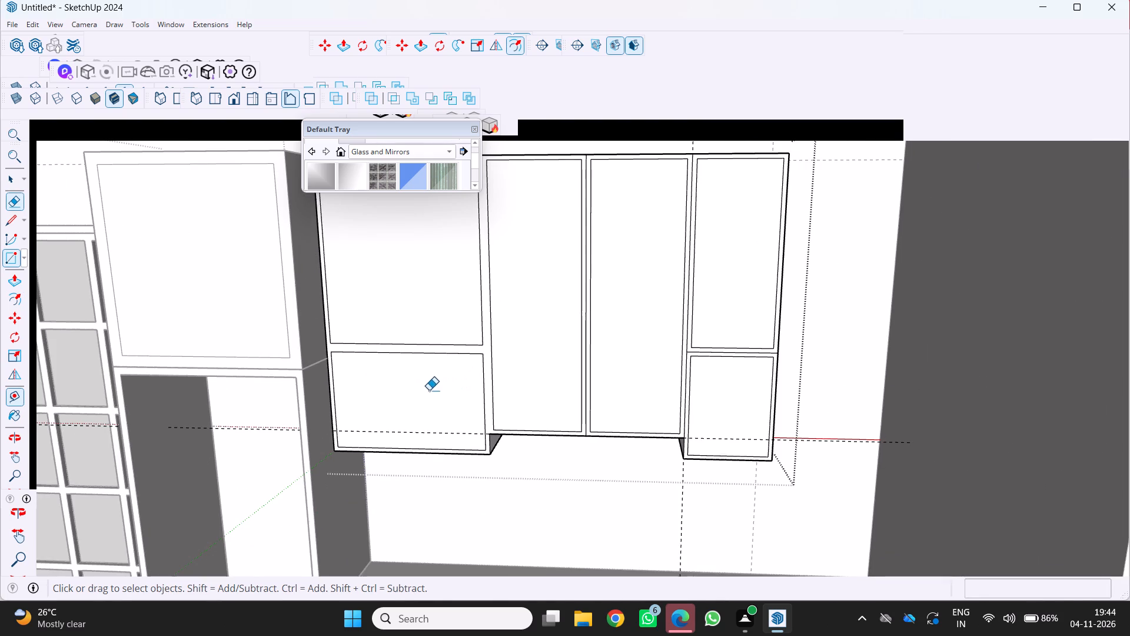
pyautogui.moveTo(457, 420); pyautogui.dragTo(592, 475, button='middle')
pyautogui.scroll(-5, 590, 473)
pyautogui.middleClick(593, 475)
pyautogui.scroll(3, 609, 373)
pyautogui.moveTo(602, 372); pyautogui.dragTo(601, 372, button='middle')
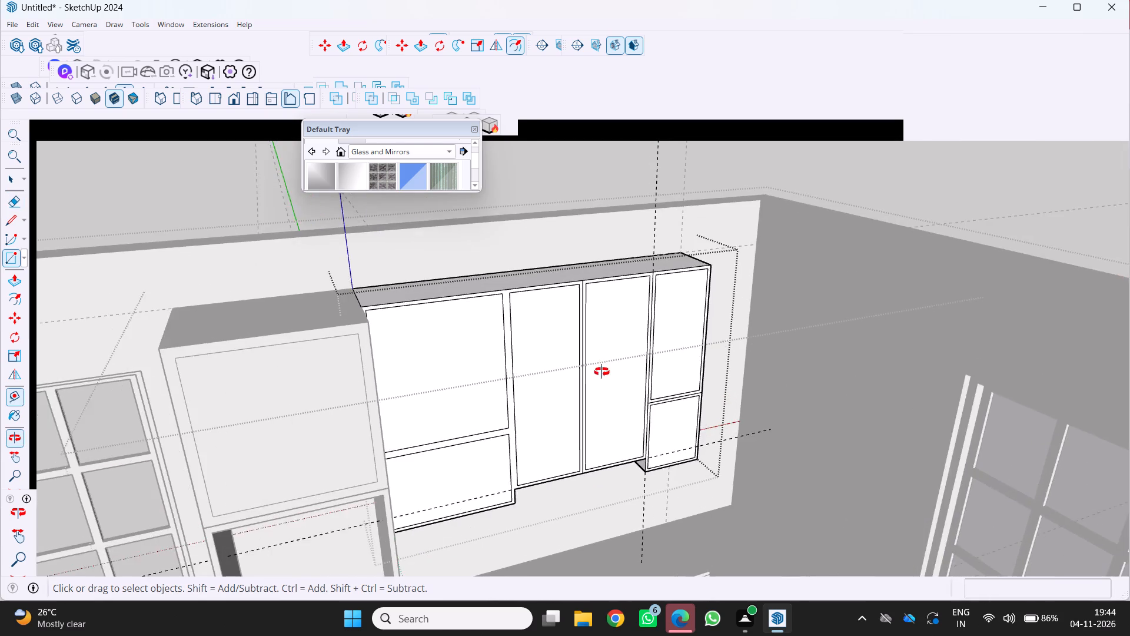
pyautogui.moveTo(601, 372); pyautogui.dragTo(509, 372, button='middle')
pyautogui.scroll(7, 540, 388)
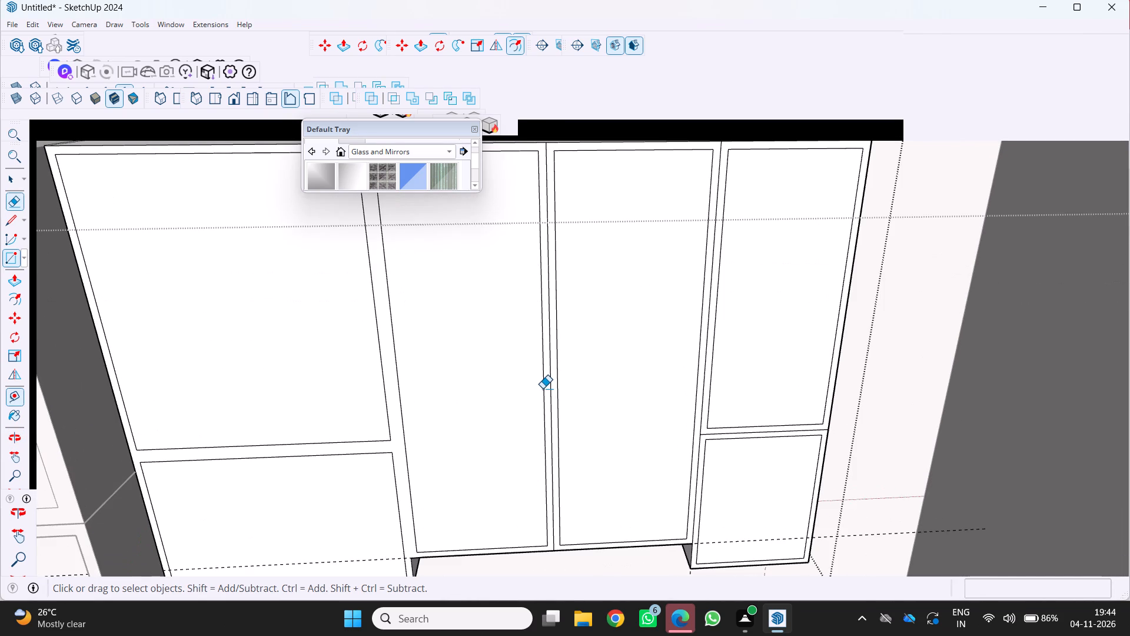
pyautogui.scroll(2, 561, 347)
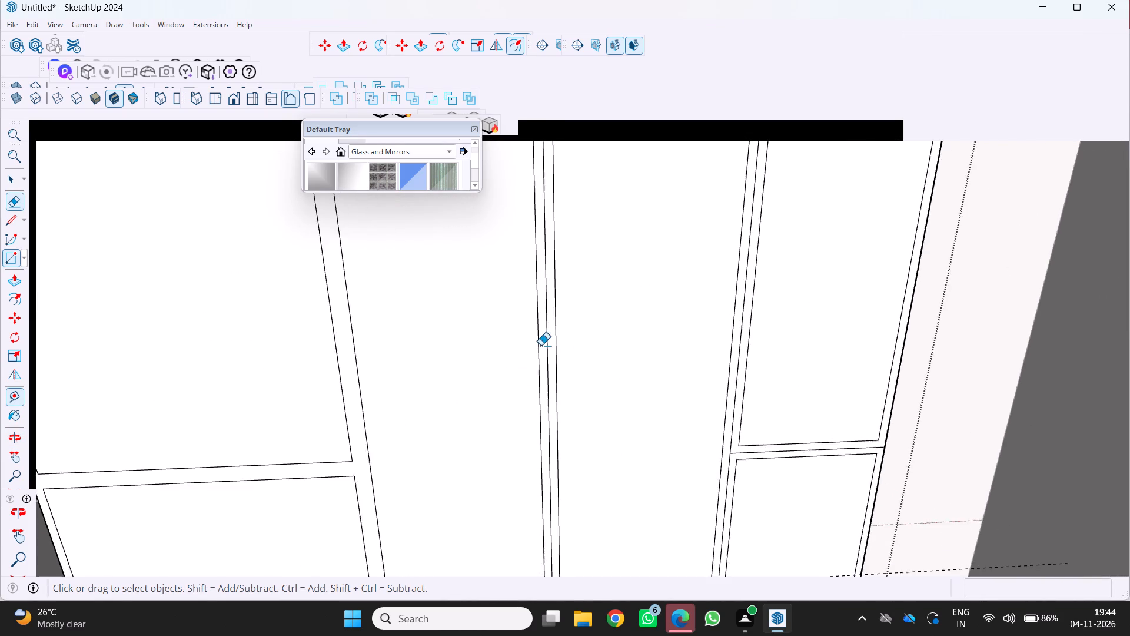
pyautogui.scroll(2, 541, 345)
pyautogui.click(550, 349)
# Erase the dividing edges between the middle and end sections and between the end section's two doors, with the overlapping vertical guide.
pyautogui.scroll(-10, 551, 349)
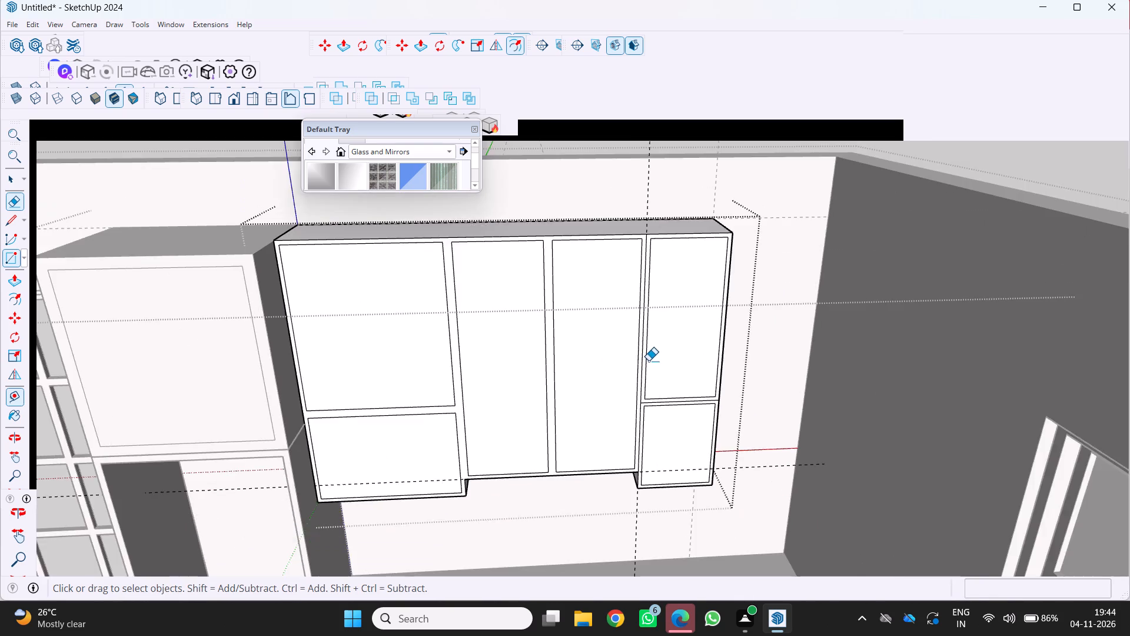
pyautogui.scroll(5, 649, 360)
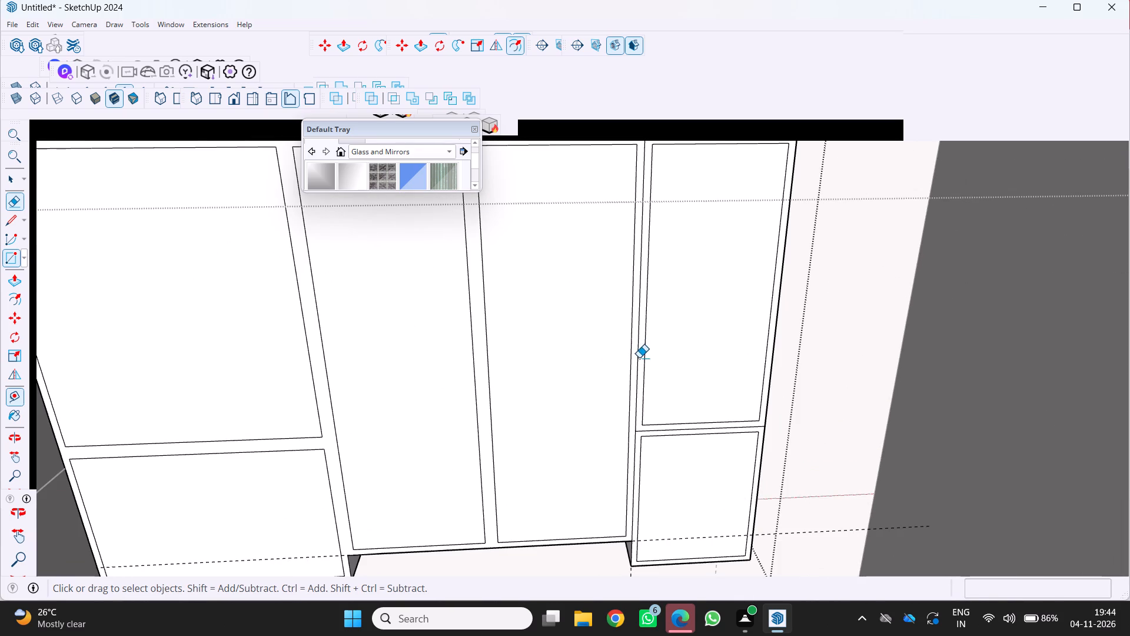
pyautogui.click(639, 357)
pyautogui.scroll(3, 630, 436)
pyautogui.click(653, 430)
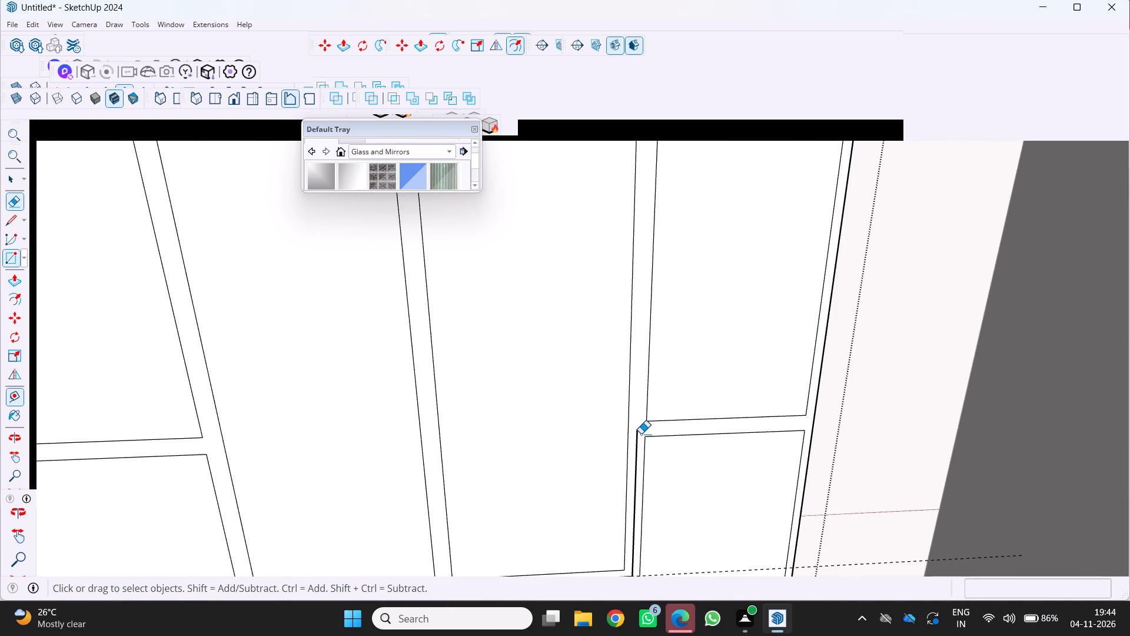
pyautogui.click(641, 433)
pyautogui.click(638, 438)
# Push the wall cabinet's continuous front frame face slightly back behind the door panels.
pyautogui.scroll(-5, 636, 438)
pyautogui.scroll(1, 721, 413)
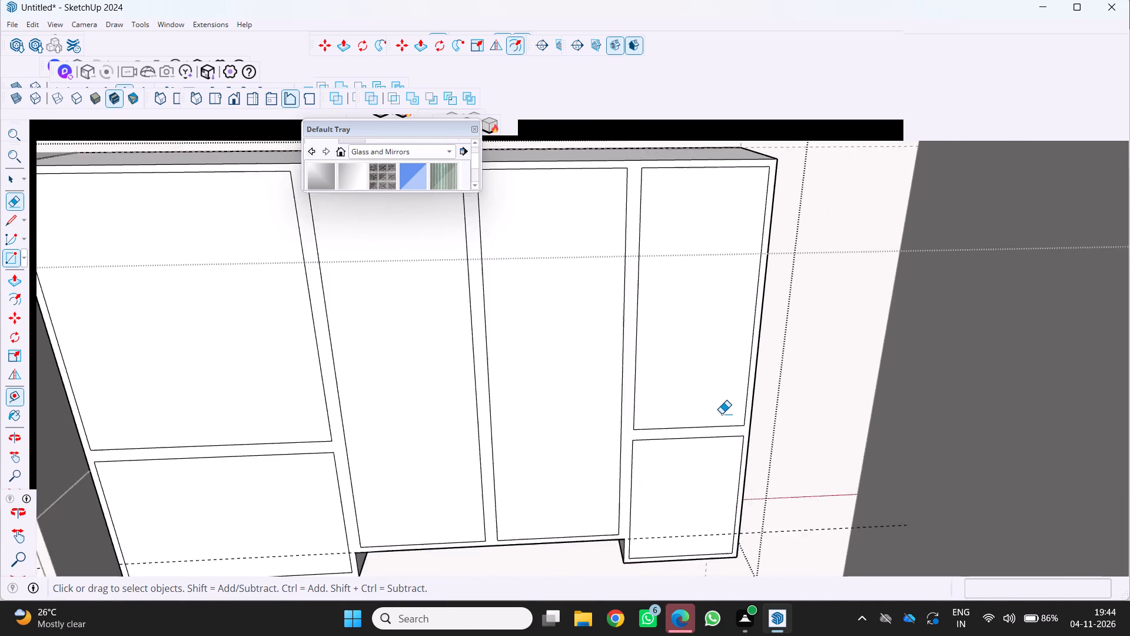
pyautogui.scroll(3, 722, 413)
pyautogui.moveTo(717, 426); pyautogui.dragTo(672, 471, button='middle')
pyautogui.scroll(-9, 672, 471)
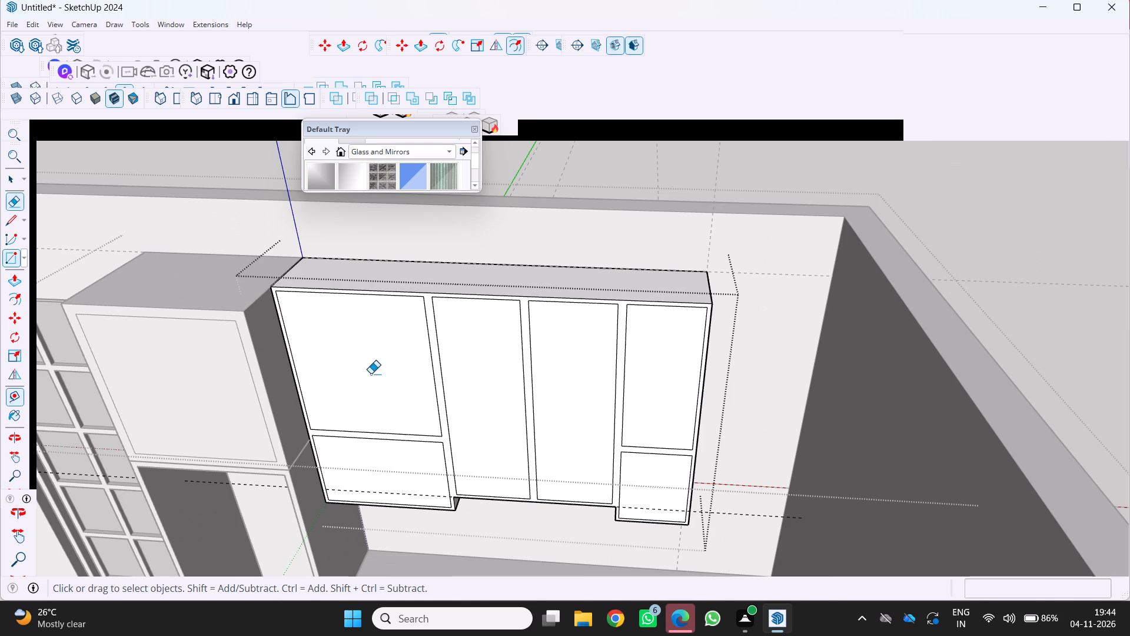
pyautogui.press('p')
pyautogui.scroll(4, 407, 334)
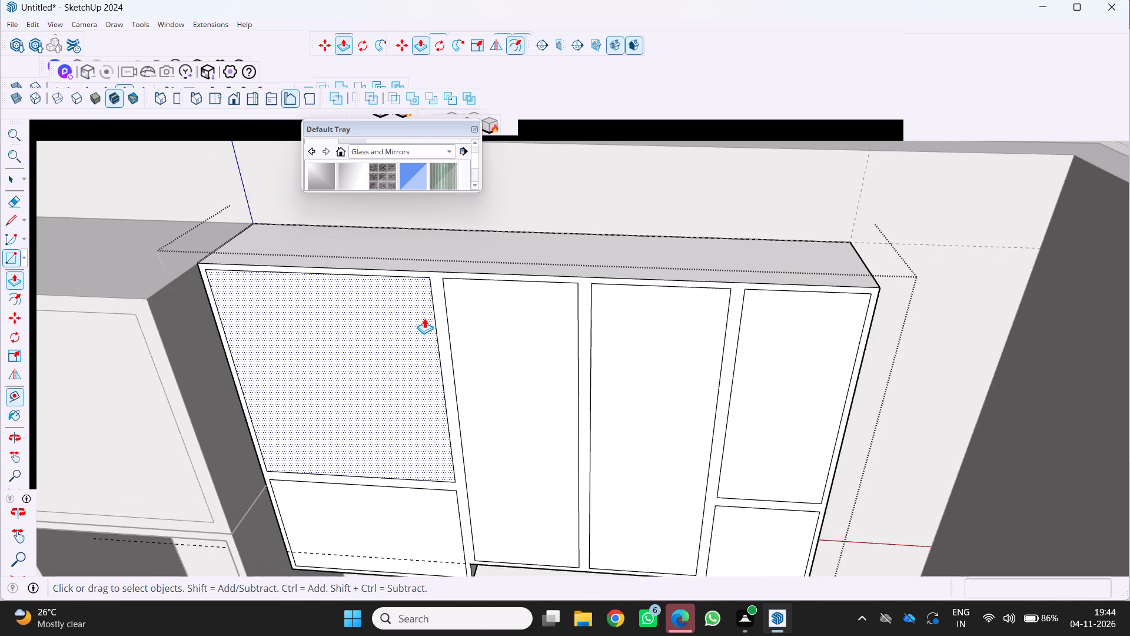
pyautogui.scroll(1, 425, 318)
pyautogui.click(444, 322)
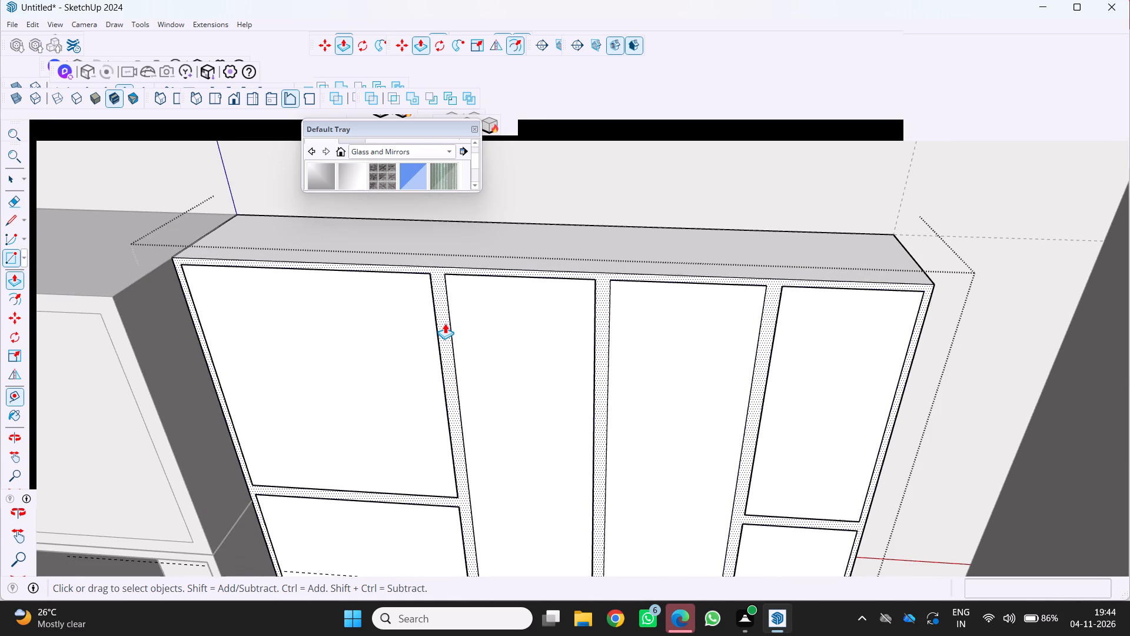
pyautogui.click(447, 322)
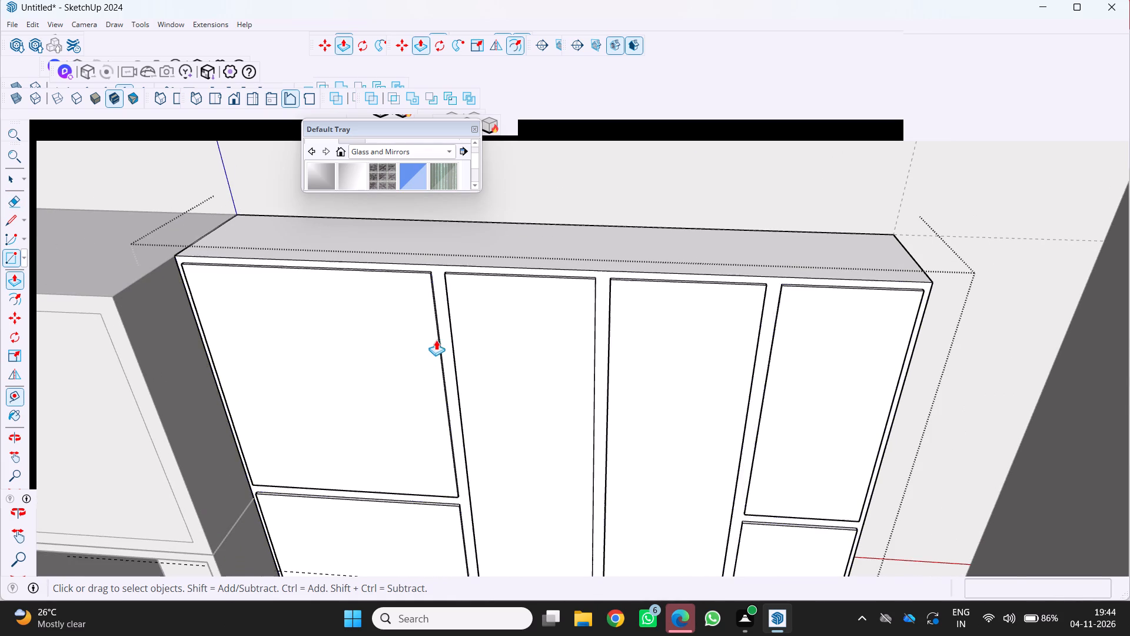
# Examine the depth between the wall cabinet's door panels and the surrounding frame from above and from both sides.
pyautogui.scroll(1, 437, 345)
pyautogui.scroll(-6, 441, 346)
pyautogui.scroll(-3, 500, 328)
pyautogui.scroll(2, 303, 369)
pyautogui.moveTo(293, 366); pyautogui.dragTo(508, 314, button='middle')
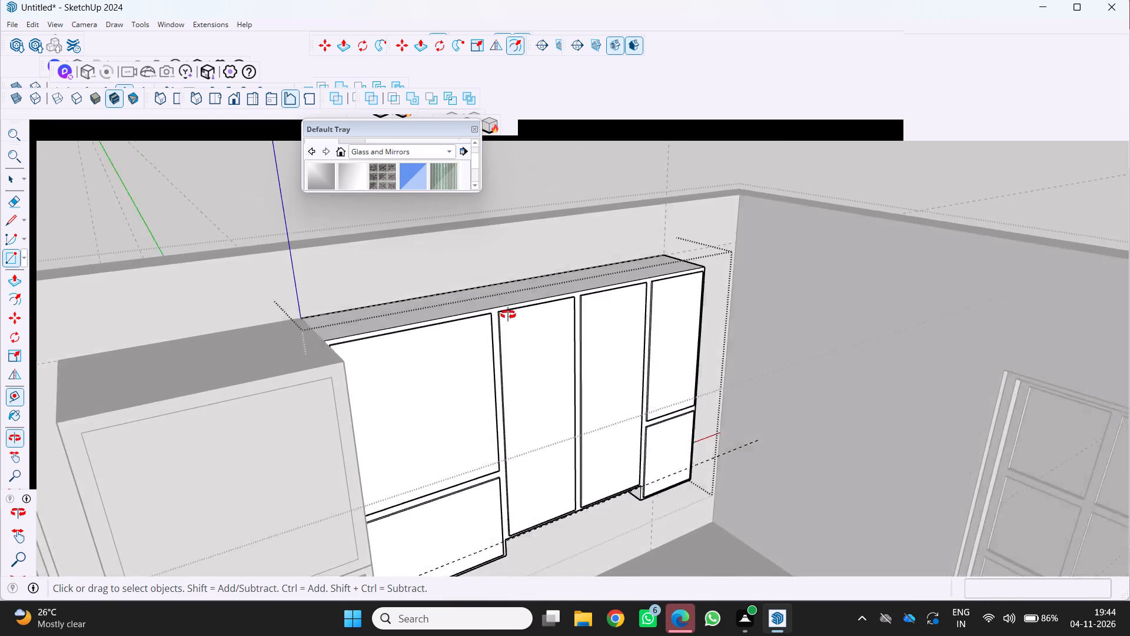
pyautogui.moveTo(508, 314); pyautogui.dragTo(508, 314, button='middle')
pyautogui.middleClick(508, 314)
pyautogui.scroll(-5, 509, 314)
pyautogui.scroll(-5, 461, 362)
pyautogui.scroll(2, 338, 462)
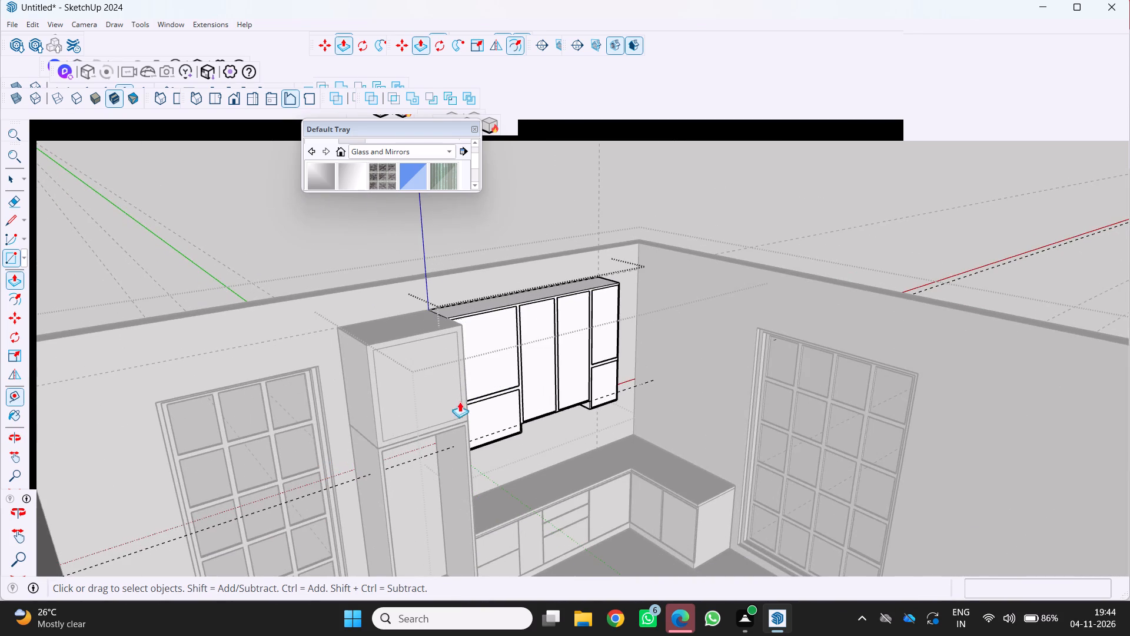
pyautogui.scroll(9, 460, 400)
pyautogui.moveTo(436, 403); pyautogui.dragTo(385, 375, button='middle')
pyautogui.scroll(-12, 384, 375)
pyautogui.moveTo(539, 393); pyautogui.dragTo(465, 423, button='middle')
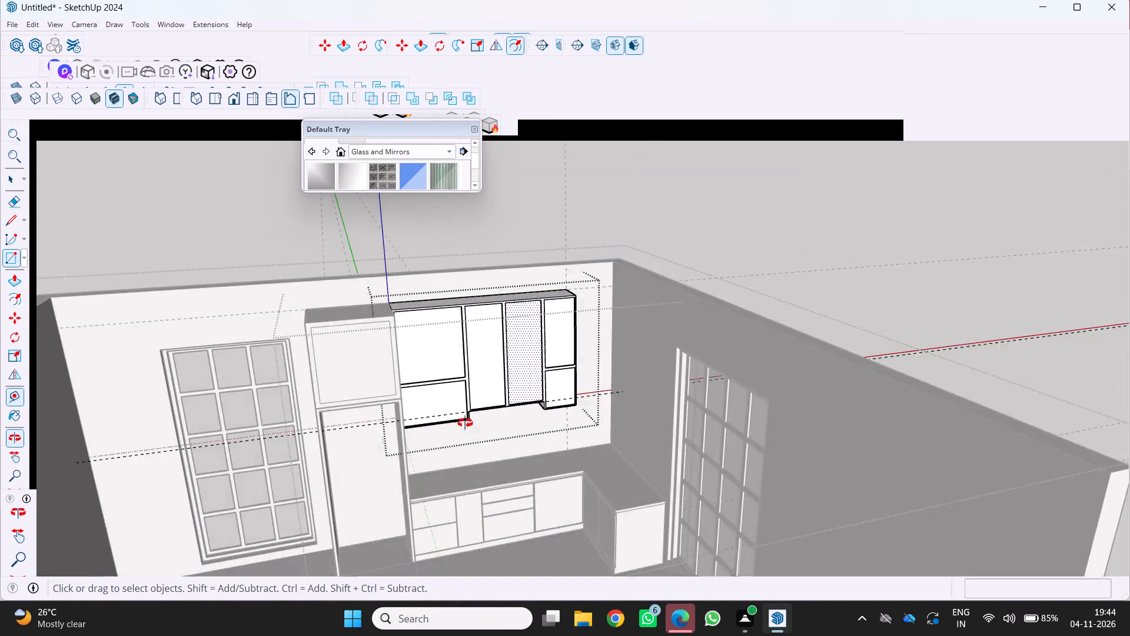
pyautogui.moveTo(465, 423); pyautogui.dragTo(407, 426, button='middle')
pyautogui.scroll(9, 468, 365)
pyautogui.moveTo(488, 329); pyautogui.dragTo(497, 452, button='middle')
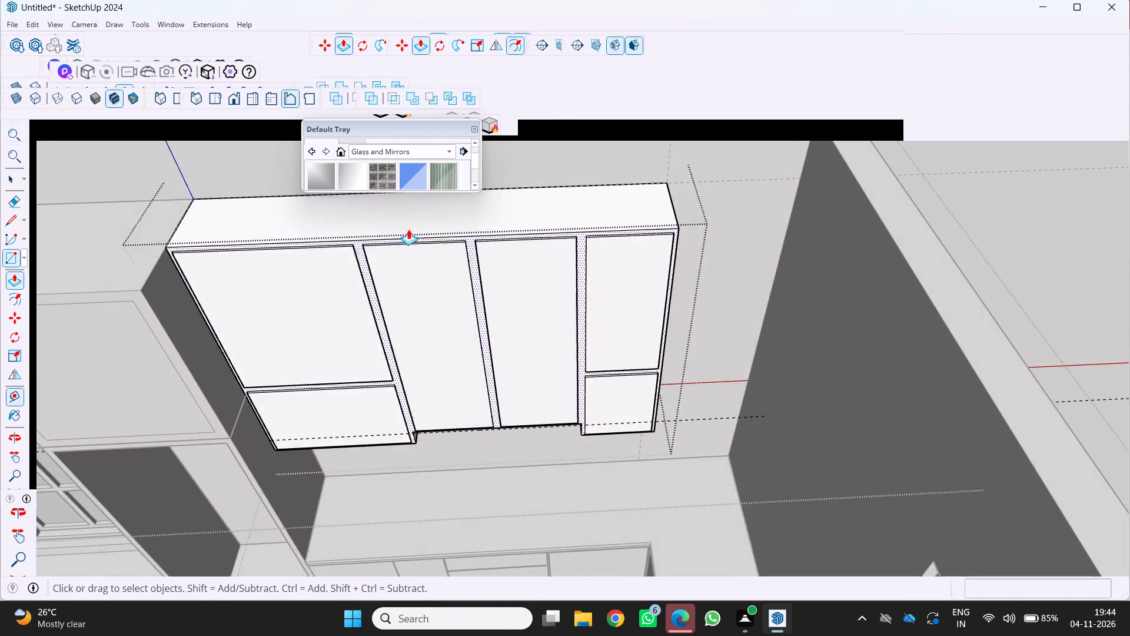
pyautogui.scroll(8, 409, 224)
pyautogui.moveTo(431, 251); pyautogui.dragTo(723, 174, button='middle')
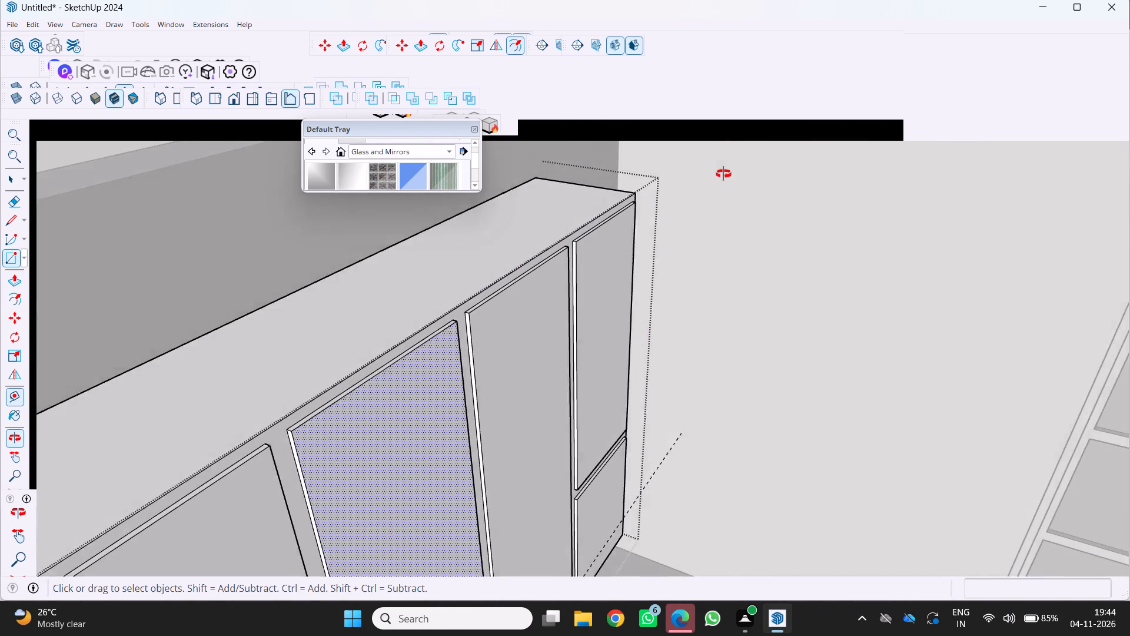
pyautogui.moveTo(723, 174); pyautogui.dragTo(715, 187, button='middle')
pyautogui.moveTo(710, 191); pyautogui.dragTo(665, 210, button='middle')
pyautogui.moveTo(609, 217); pyautogui.dragTo(507, 236, button='middle')
pyautogui.middleClick(506, 237)
pyautogui.middleClick(504, 238)
pyautogui.scroll(2, 413, 342)
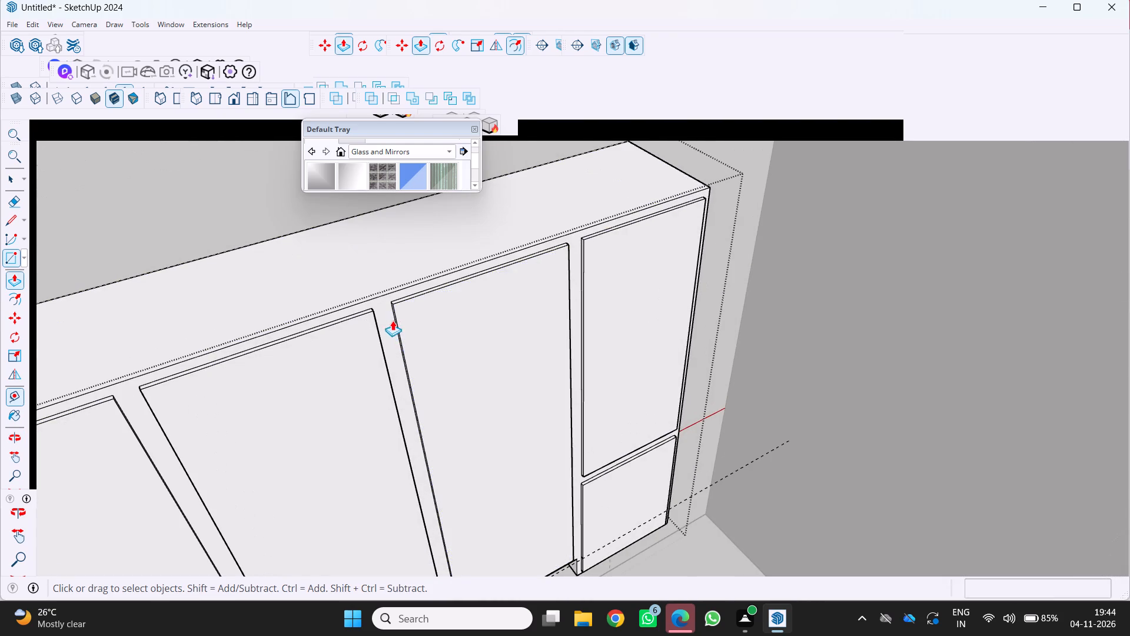
pyautogui.click(388, 319)
pyautogui.scroll(-12, 395, 336)
pyautogui.moveTo(418, 336); pyautogui.dragTo(464, 240, button='middle')
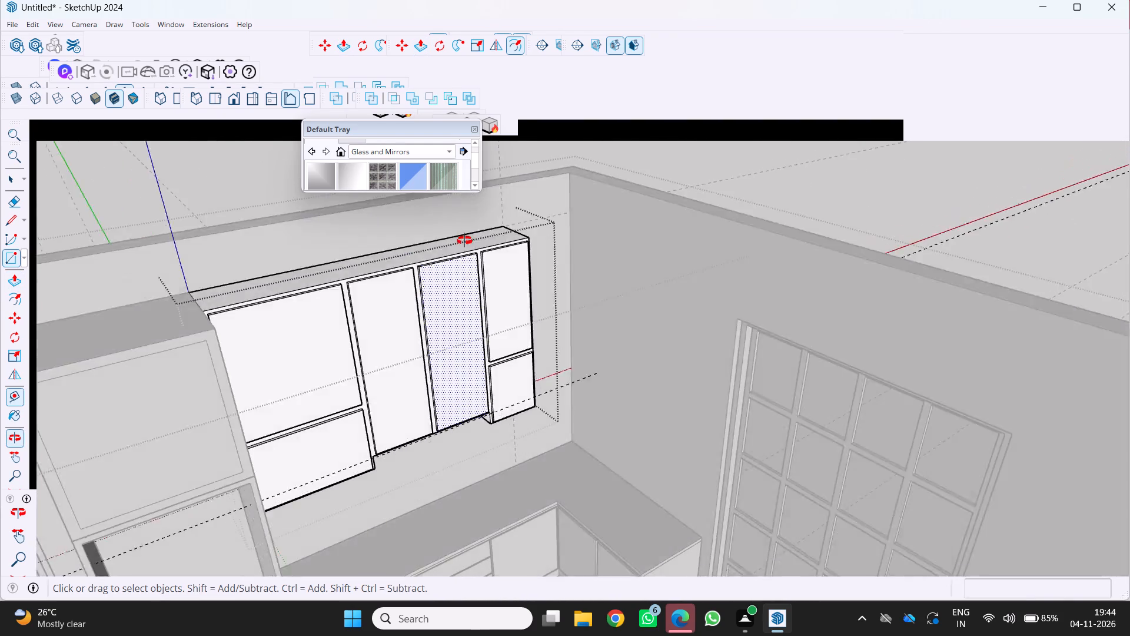
pyautogui.moveTo(464, 240); pyautogui.dragTo(511, 200, button='middle')
# Examine the upper wall cabinet in the whole room, against the tall unit and base cabinets, and its lower door edges up close.
pyautogui.scroll(-5, 516, 197)
pyautogui.scroll(-10, 599, 372)
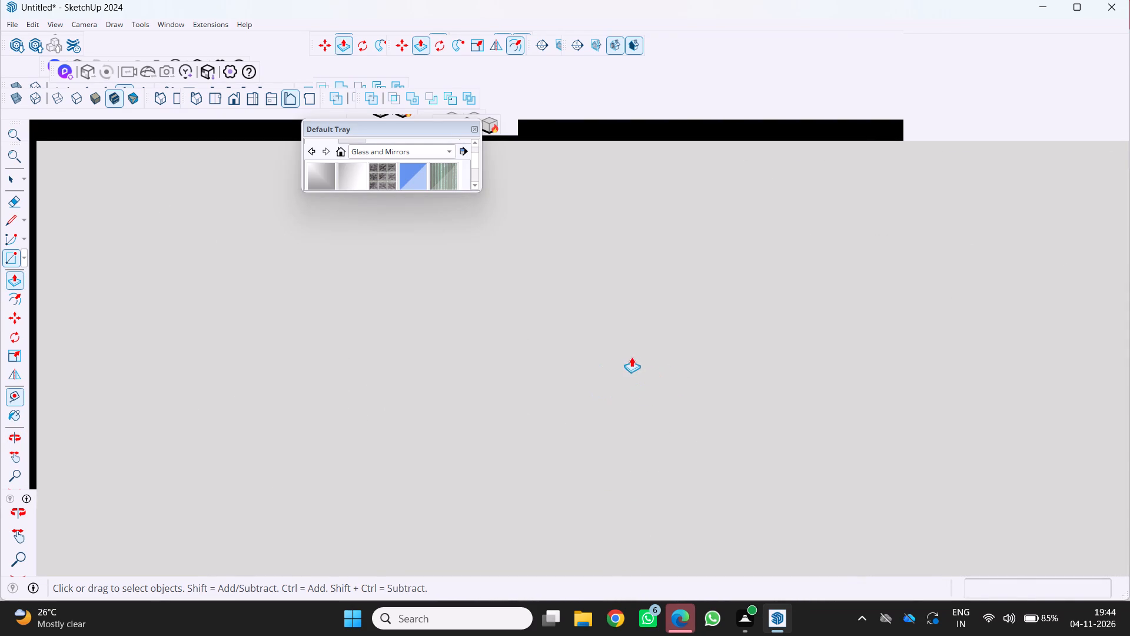
pyautogui.scroll(-17, 642, 365)
pyautogui.scroll(-11, 820, 397)
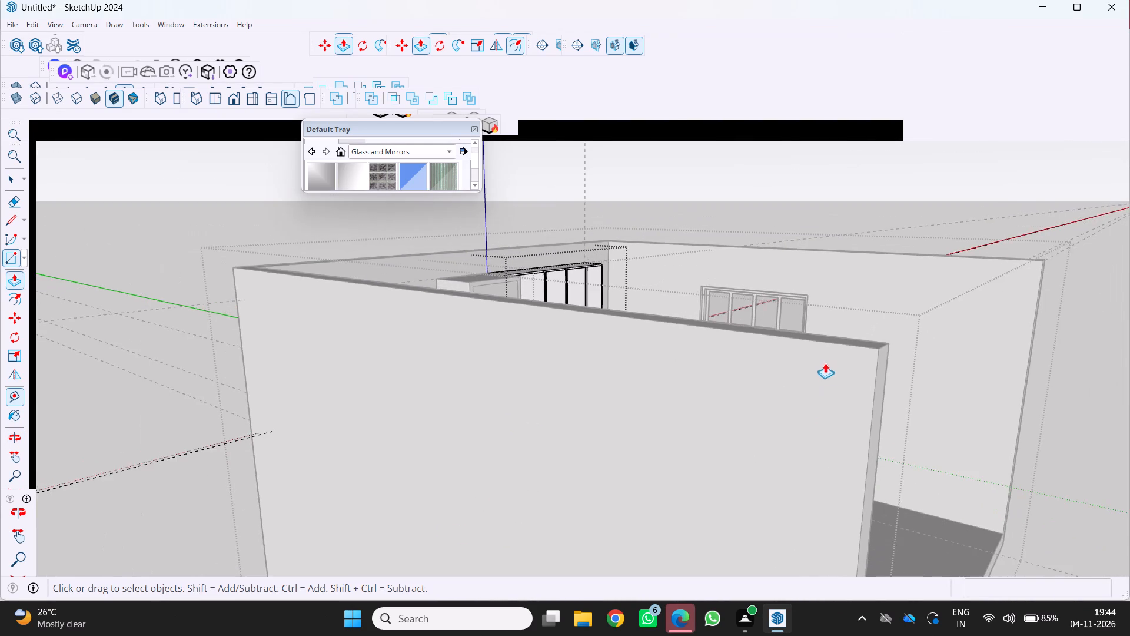
pyautogui.moveTo(830, 373); pyautogui.dragTo(749, 401, button='middle')
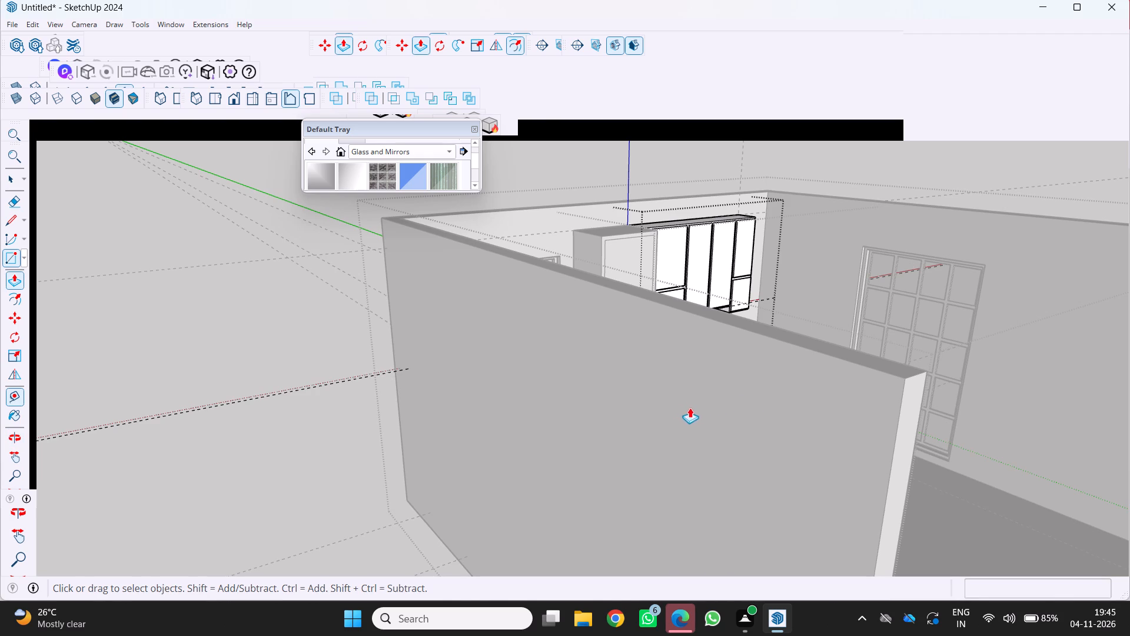
pyautogui.moveTo(713, 351); pyautogui.dragTo(540, 359, button='middle')
pyautogui.scroll(-3, 570, 345)
pyautogui.keyDown('shift'); pyautogui.moveTo(578, 344); pyautogui.dragTo(344, 344, button='middle'); pyautogui.keyUp('shift')
pyautogui.scroll(-7, 438, 356)
pyautogui.moveTo(517, 355); pyautogui.dragTo(630, 356, button='middle')
pyautogui.middleClick(632, 355)
pyautogui.scroll(4, 881, 376)
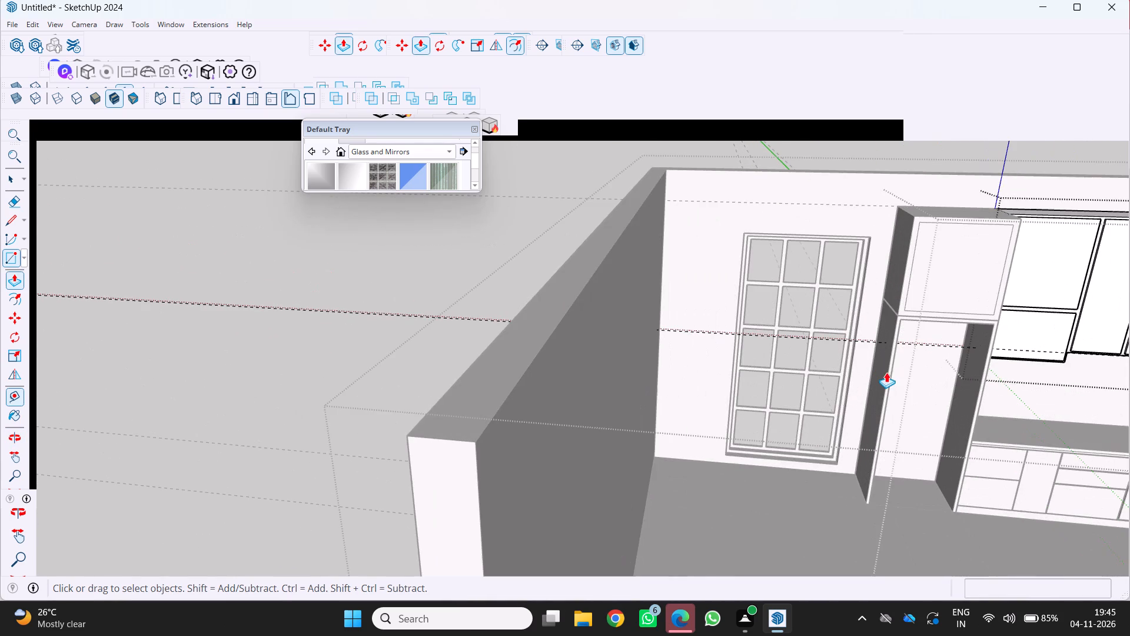
pyautogui.moveTo(884, 369); pyautogui.dragTo(534, 373, button='middle')
pyautogui.keyDown('shift'); pyautogui.scroll(-5, 534, 373); pyautogui.keyUp('shift')
pyautogui.keyDown('shift'); pyautogui.middleClick(534, 373); pyautogui.keyUp('shift')
pyautogui.moveTo(663, 363); pyautogui.dragTo(712, 305, button='middle')
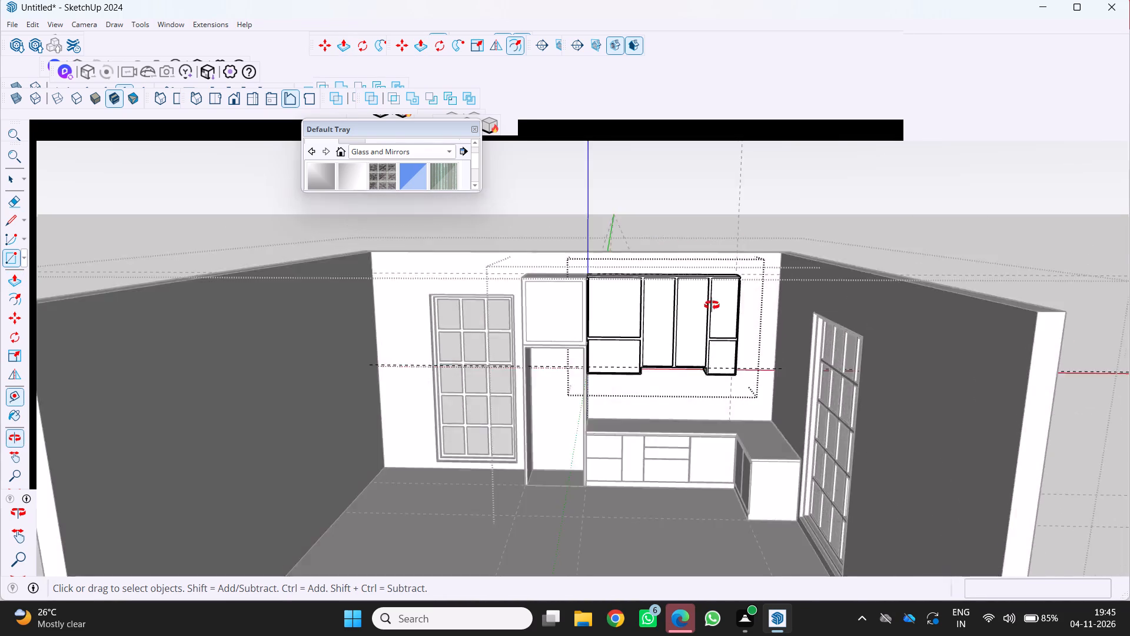
pyautogui.moveTo(712, 305); pyautogui.dragTo(732, 266, button='middle')
pyautogui.middleClick(732, 266)
pyautogui.scroll(6, 703, 336)
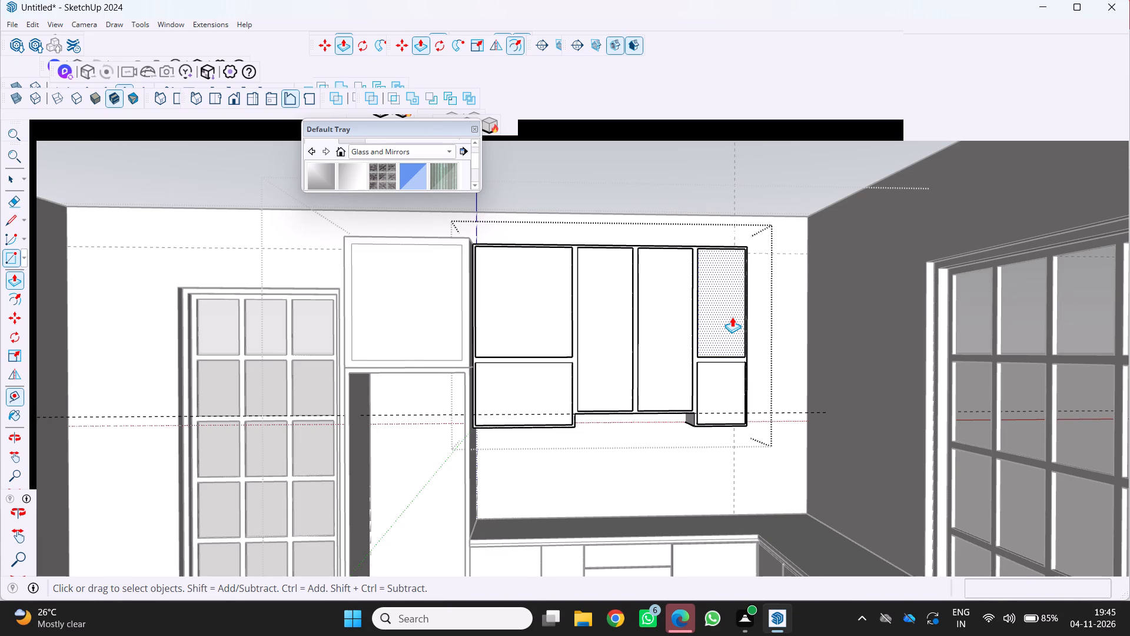
pyautogui.scroll(-5, 664, 357)
pyautogui.moveTo(583, 478); pyautogui.dragTo(587, 479, button='middle')
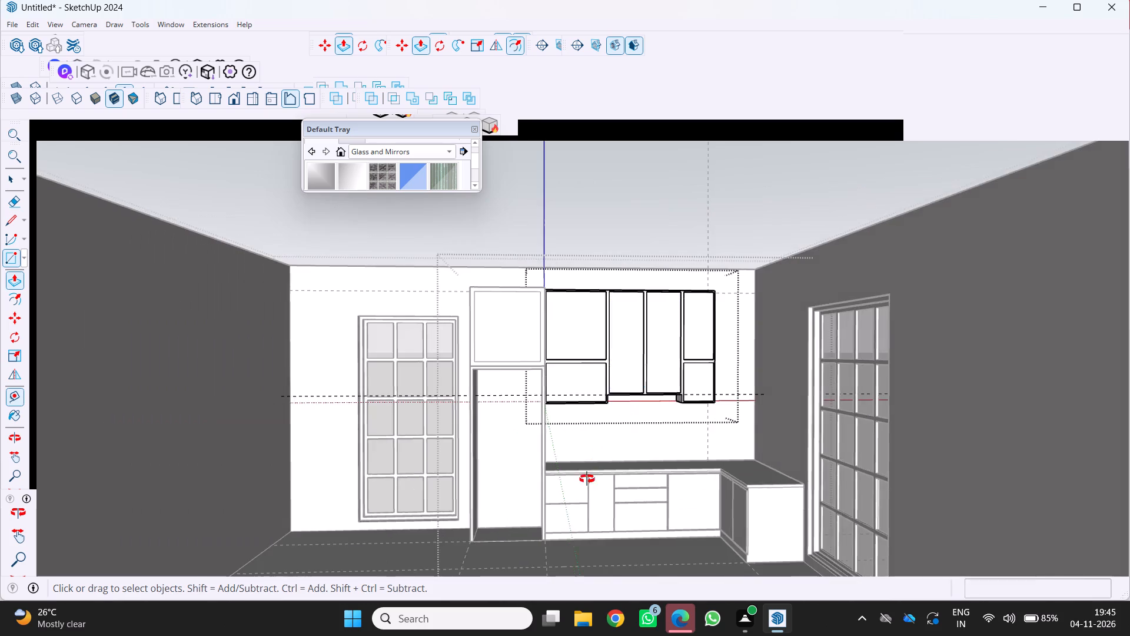
pyautogui.moveTo(587, 479); pyautogui.dragTo(537, 519, button='middle')
pyautogui.scroll(1, 559, 511)
pyautogui.moveTo(544, 505); pyautogui.dragTo(556, 495, button='middle')
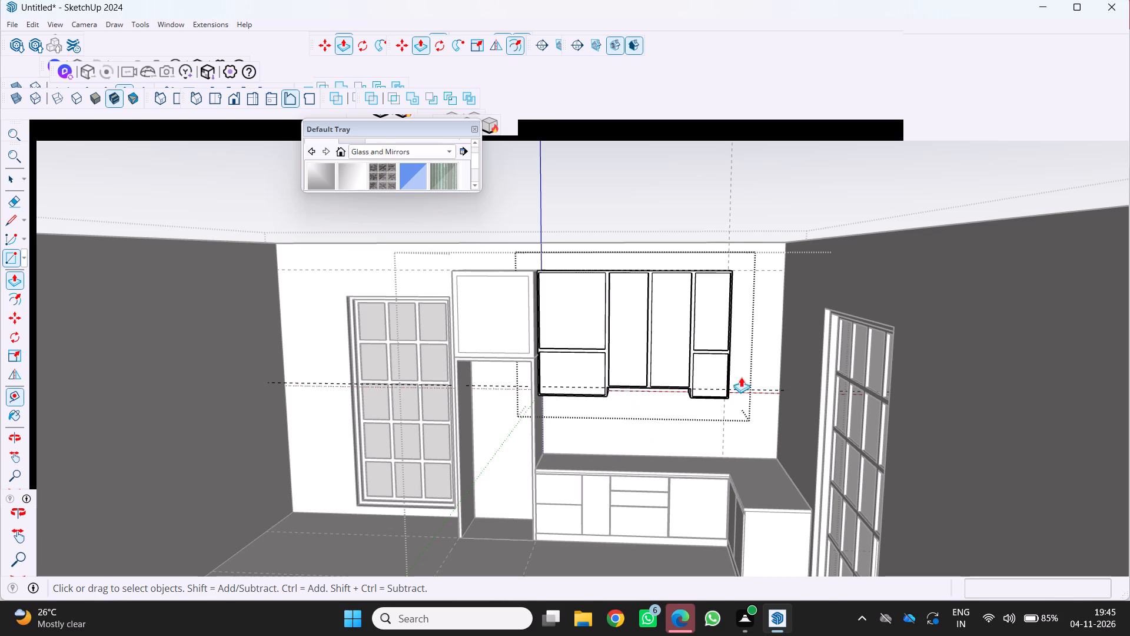
pyautogui.scroll(1, 742, 376)
pyautogui.scroll(3, 650, 402)
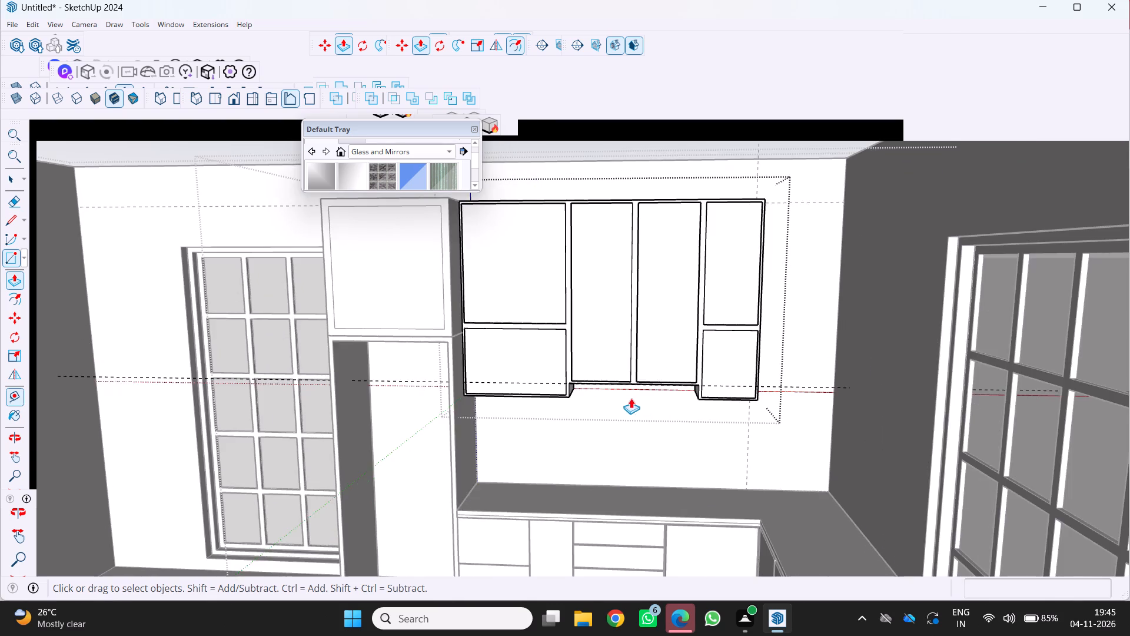
pyautogui.scroll(5, 630, 398)
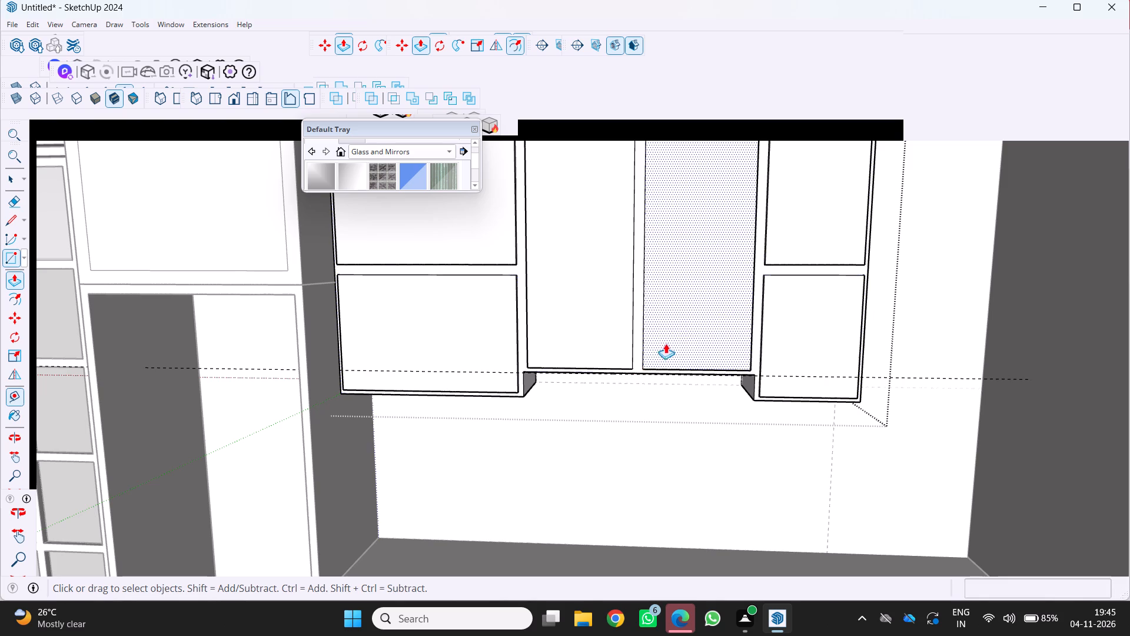
pyautogui.scroll(9, 767, 276)
pyautogui.moveTo(777, 273); pyautogui.dragTo(758, 338, button='middle')
pyautogui.scroll(4, 770, 290)
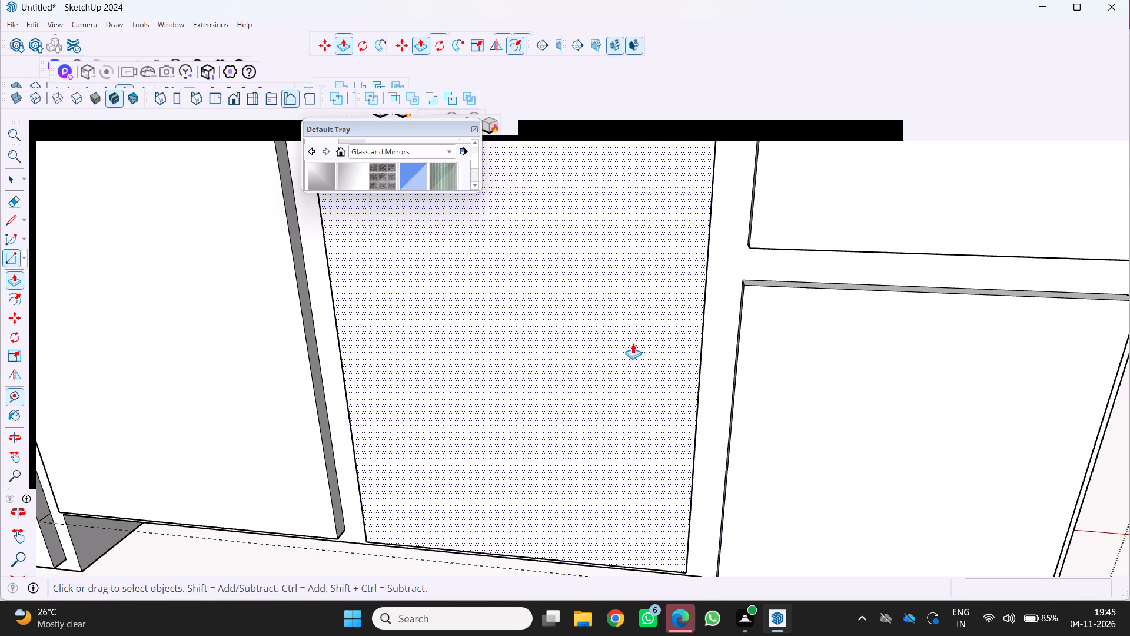
# Examine the upper wall cabinet's door panels, recessed frame and lower notch up close and in relation to the base cabinets.
pyautogui.scroll(2, 843, 243)
pyautogui.scroll(-2, 805, 268)
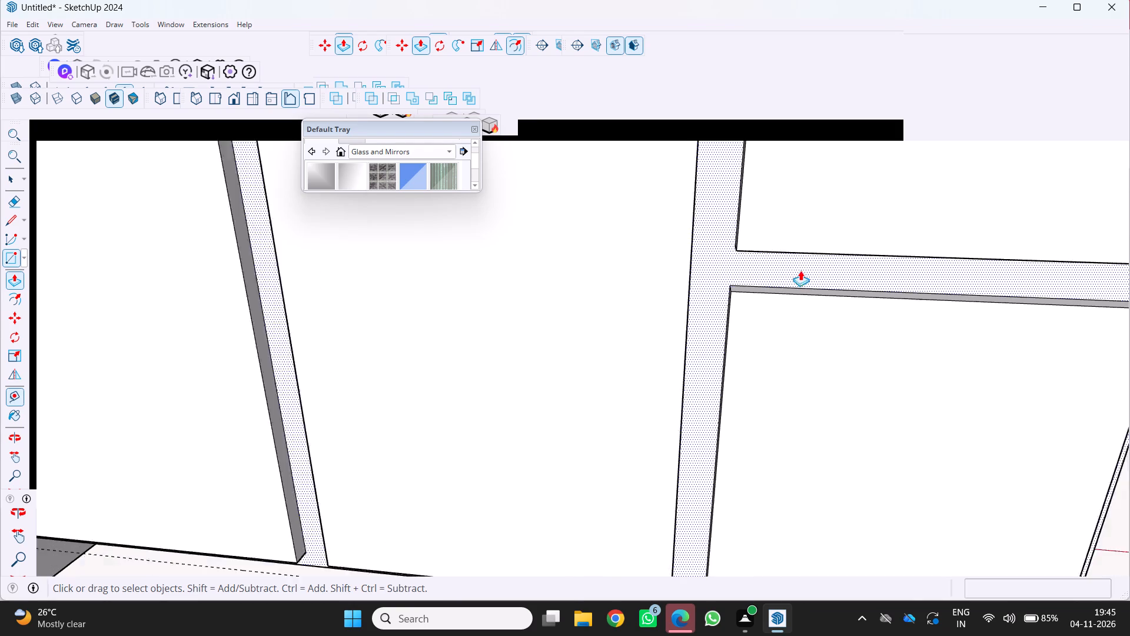
pyautogui.scroll(-5, 800, 270)
pyautogui.moveTo(770, 300); pyautogui.dragTo(730, 242, button='middle')
pyautogui.scroll(-2, 731, 252)
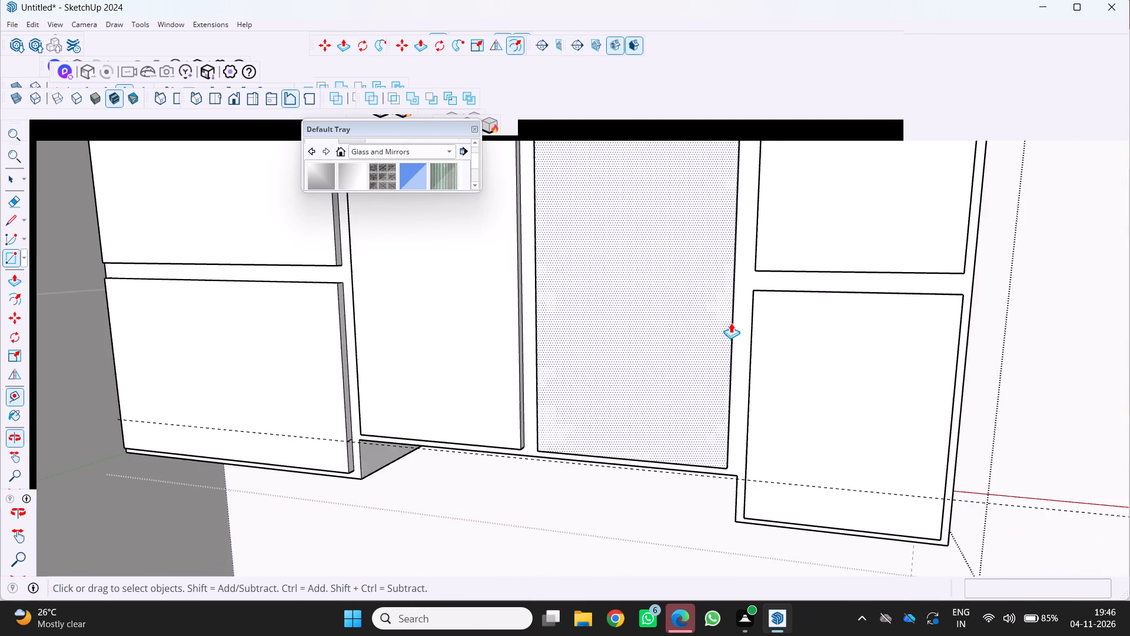
pyautogui.scroll(-6, 731, 323)
pyautogui.moveTo(726, 326); pyautogui.dragTo(759, 254, button='middle')
pyautogui.scroll(1, 726, 323)
pyautogui.middleClick(759, 254)
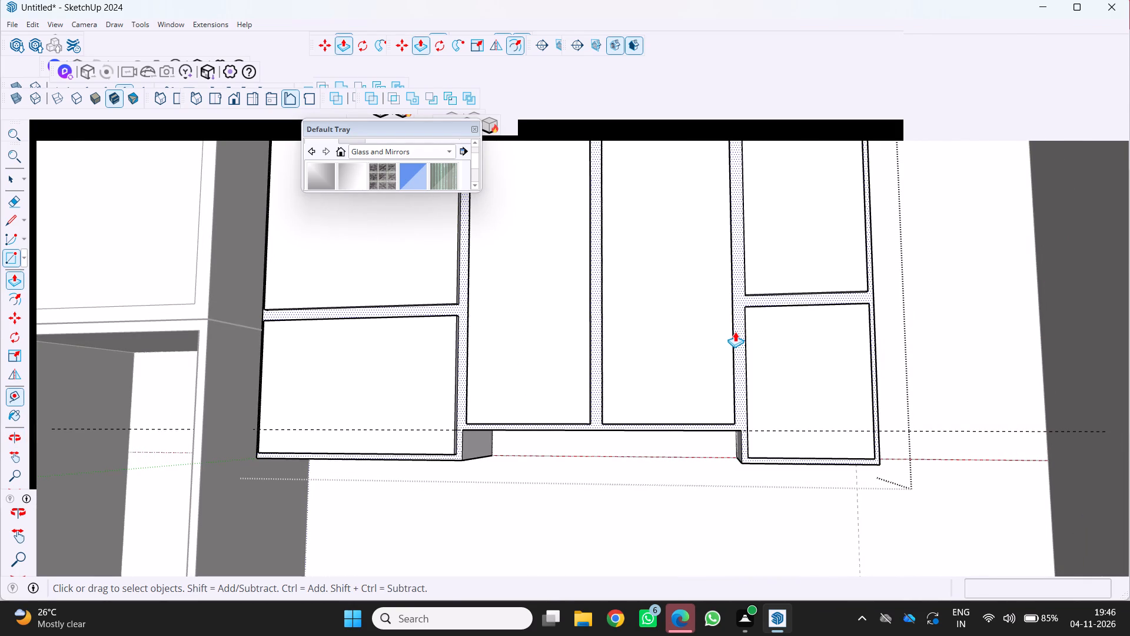
pyautogui.scroll(-10, 729, 336)
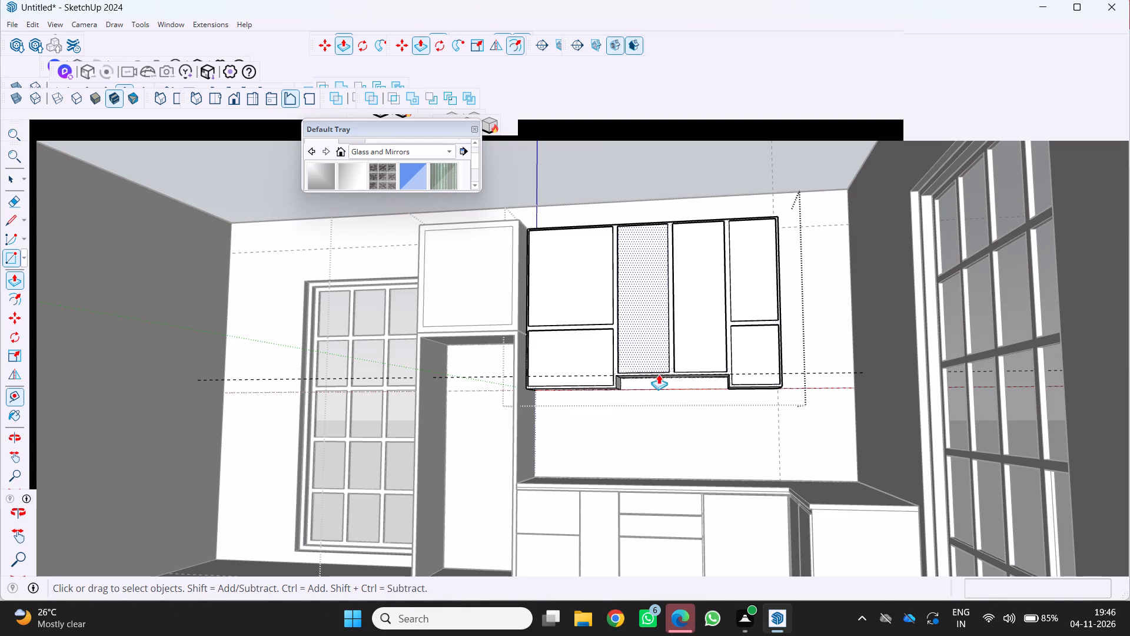
pyautogui.scroll(5, 516, 492)
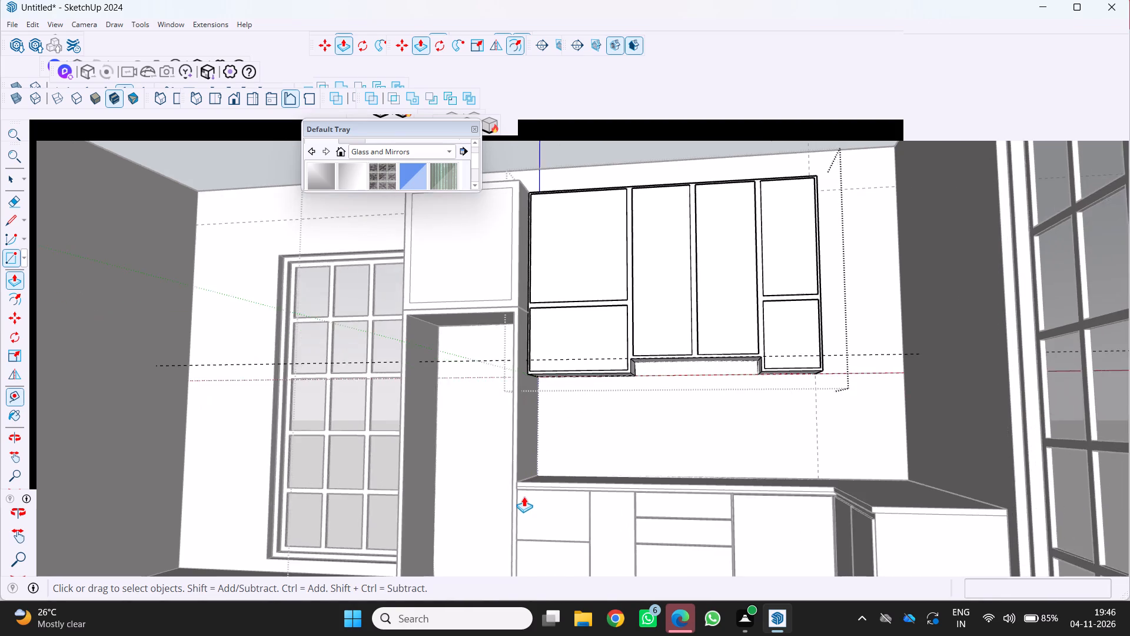
pyautogui.scroll(3, 524, 496)
pyautogui.moveTo(536, 505); pyautogui.dragTo(569, 473, button='middle')
pyautogui.scroll(1, 642, 406)
pyautogui.scroll(-7, 579, 455)
pyautogui.scroll(5, 546, 574)
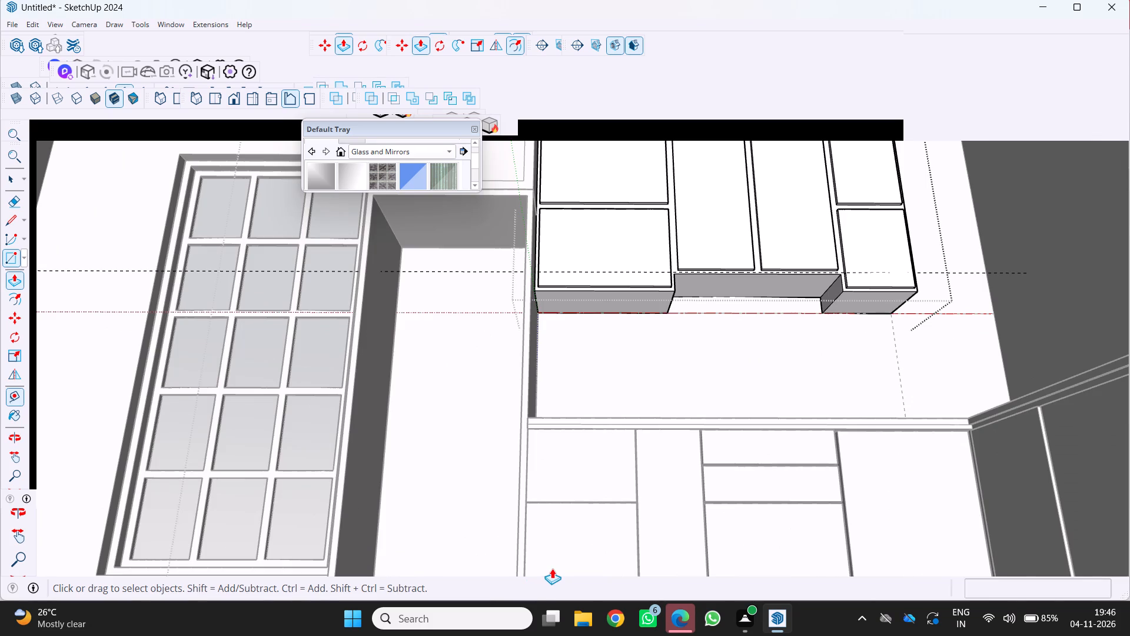
# Finish editing the upper wall cabinet and return to the whole room model.
pyautogui.scroll(-7, 556, 564)
pyautogui.press('space')
pyautogui.scroll(-7, 580, 476)
pyautogui.press('space')
pyautogui.moveTo(563, 467); pyautogui.dragTo(562, 502, button='middle')
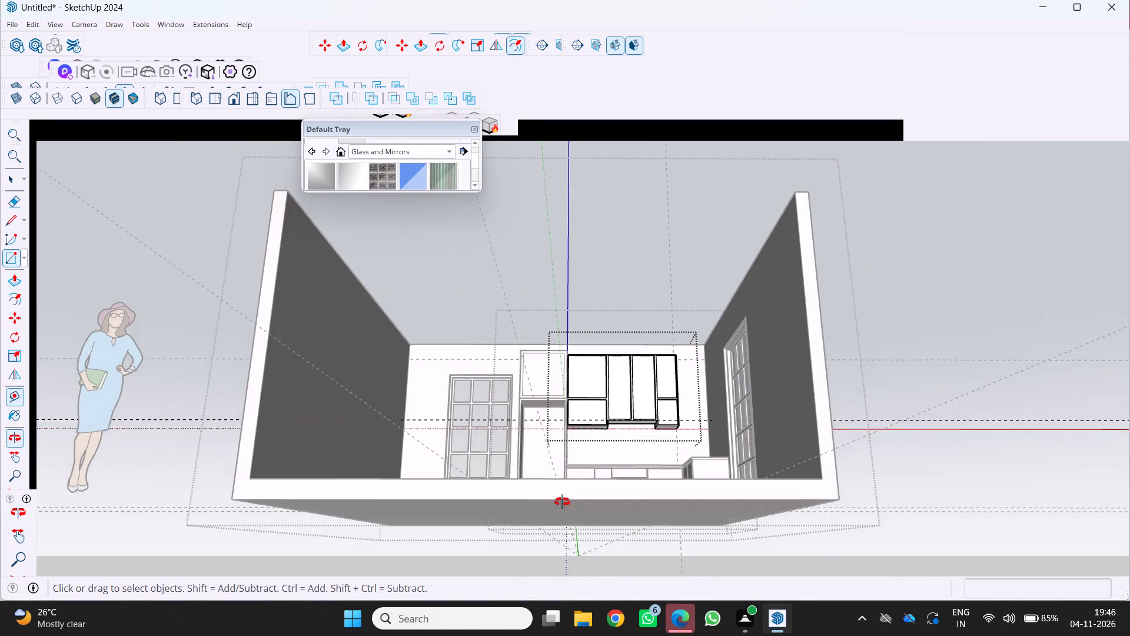
pyautogui.moveTo(562, 502); pyautogui.dragTo(512, 585, button='middle')
pyautogui.scroll(1, 512, 585)
pyautogui.click(579, 446)
# In the base cabinet beside the tall unit, push the lower front's top face down slightly to widen the gap below the upper front.
pyautogui.scroll(15, 583, 432)
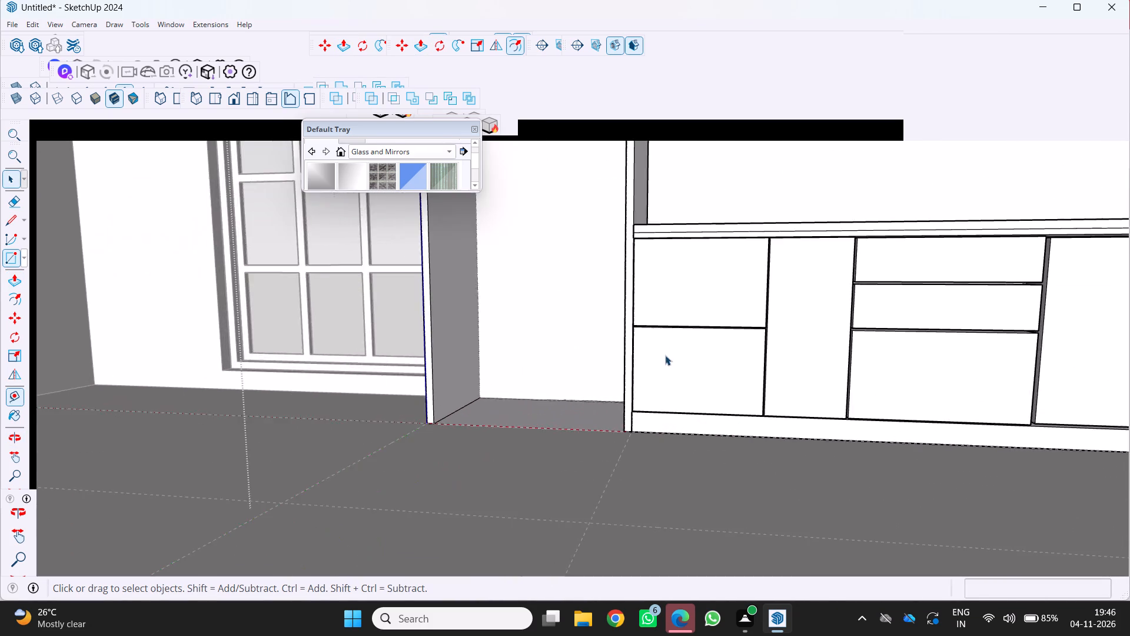
pyautogui.scroll(16, 665, 355)
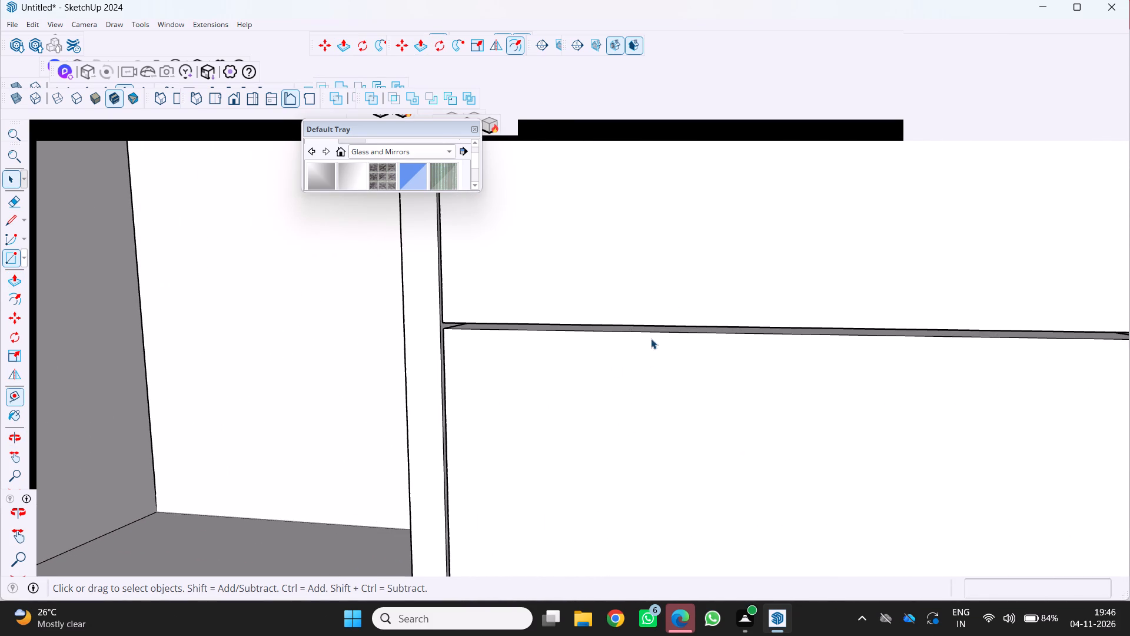
pyautogui.scroll(3, 651, 339)
pyautogui.moveTo(647, 292); pyautogui.dragTo(634, 327, button='middle')
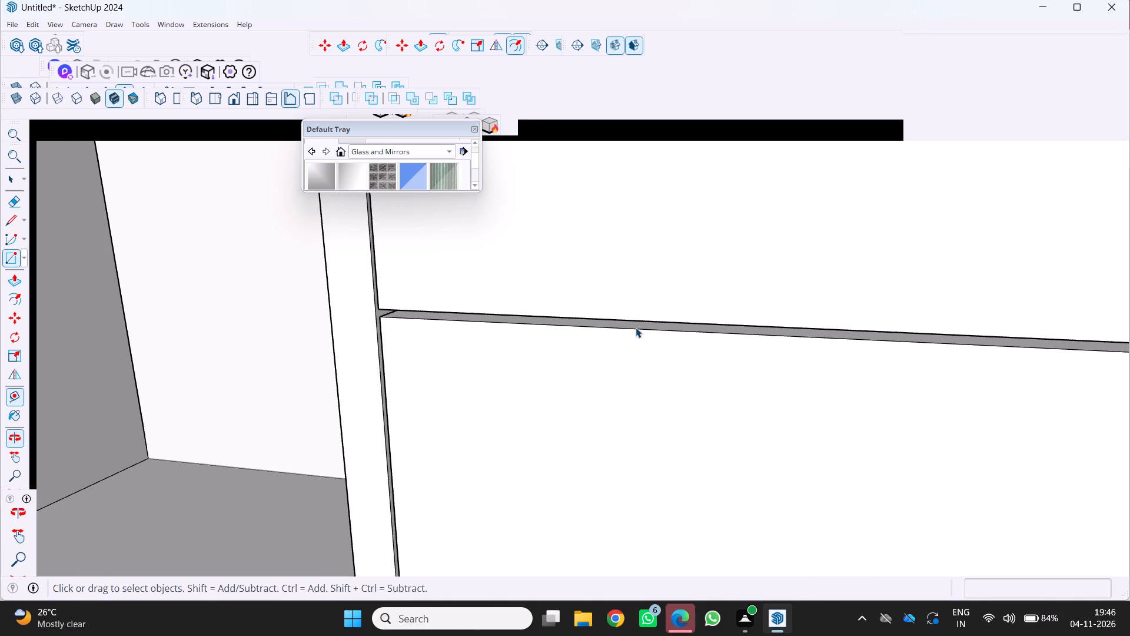
pyautogui.scroll(3, 636, 327)
pyautogui.press('p')
pyautogui.scroll(2, 642, 312)
pyautogui.press('space')
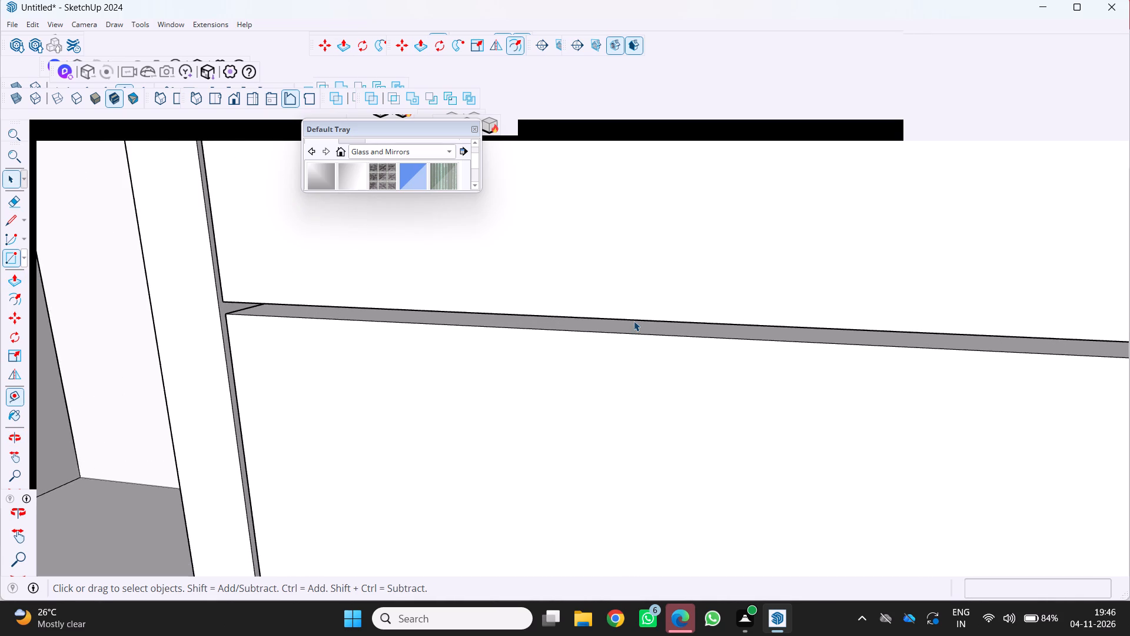
pyautogui.click(632, 325)
pyautogui.tripleClick(632, 325)
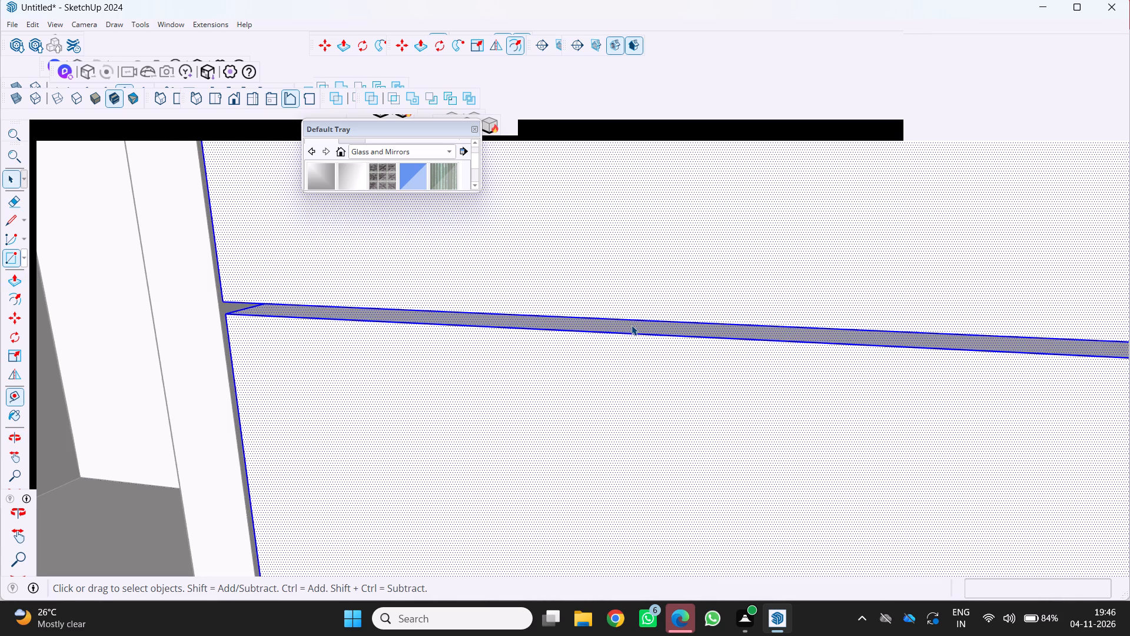
pyautogui.tripleClick(630, 327)
pyautogui.click(630, 327)
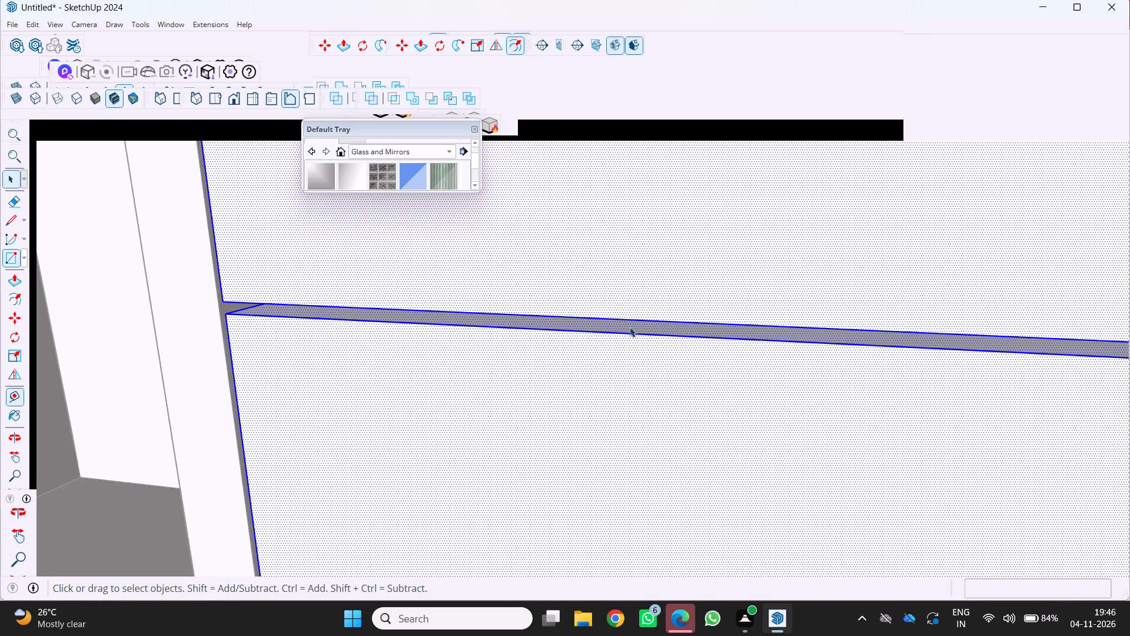
pyautogui.click(626, 326)
pyautogui.click(626, 326)
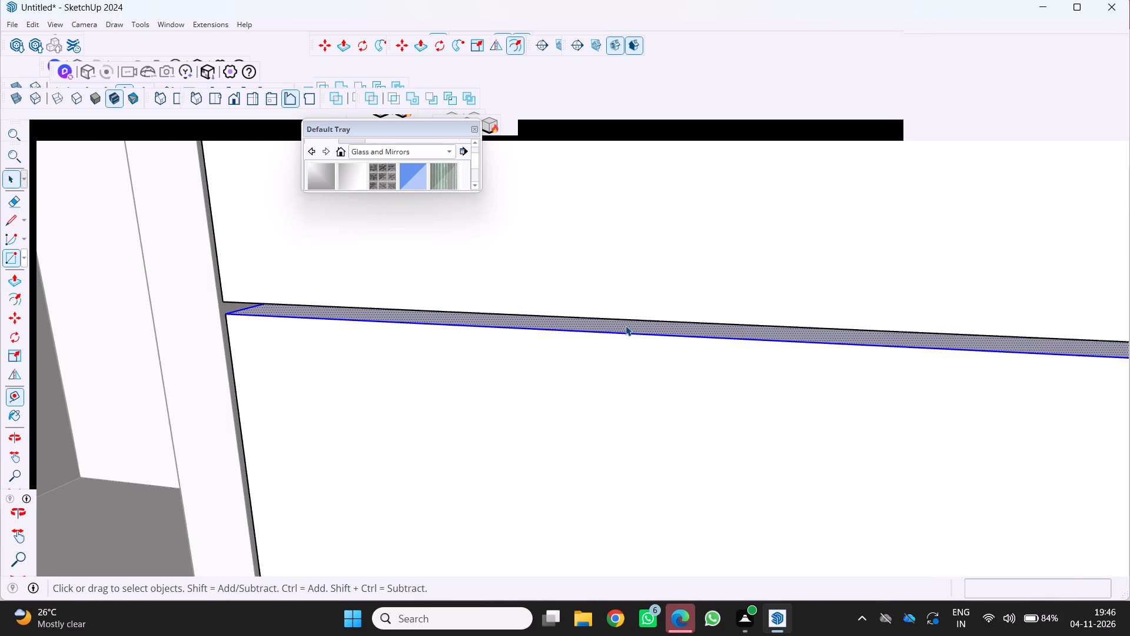
pyautogui.click(626, 326)
pyautogui.doubleClick(626, 326)
pyautogui.click(621, 320)
pyautogui.doubleClick(616, 326)
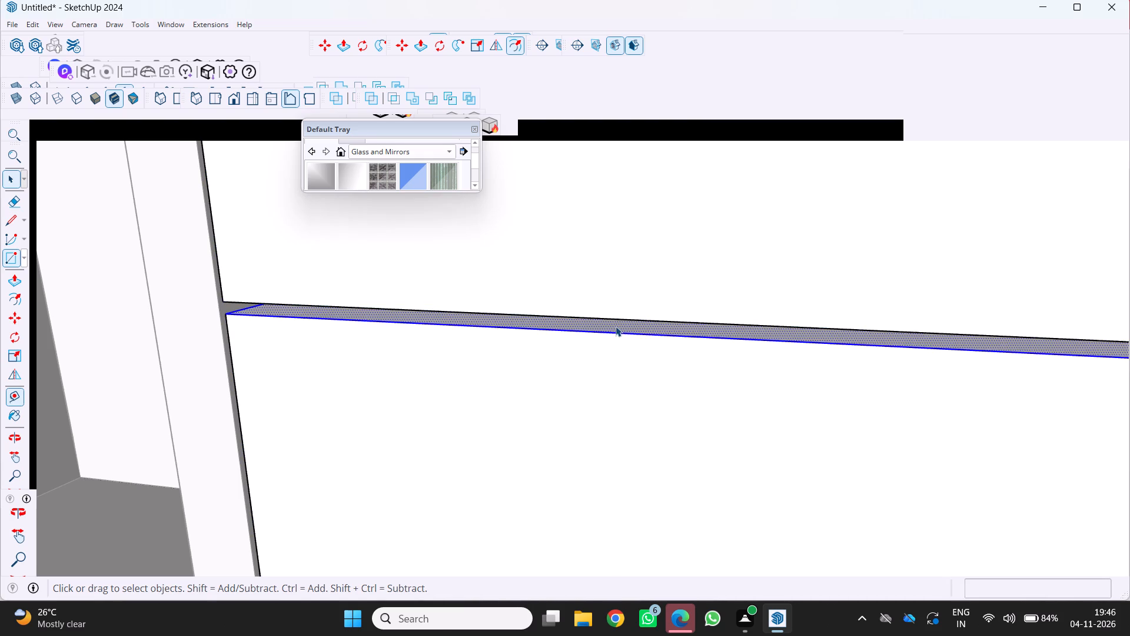
pyautogui.click(616, 326)
pyautogui.click(616, 327)
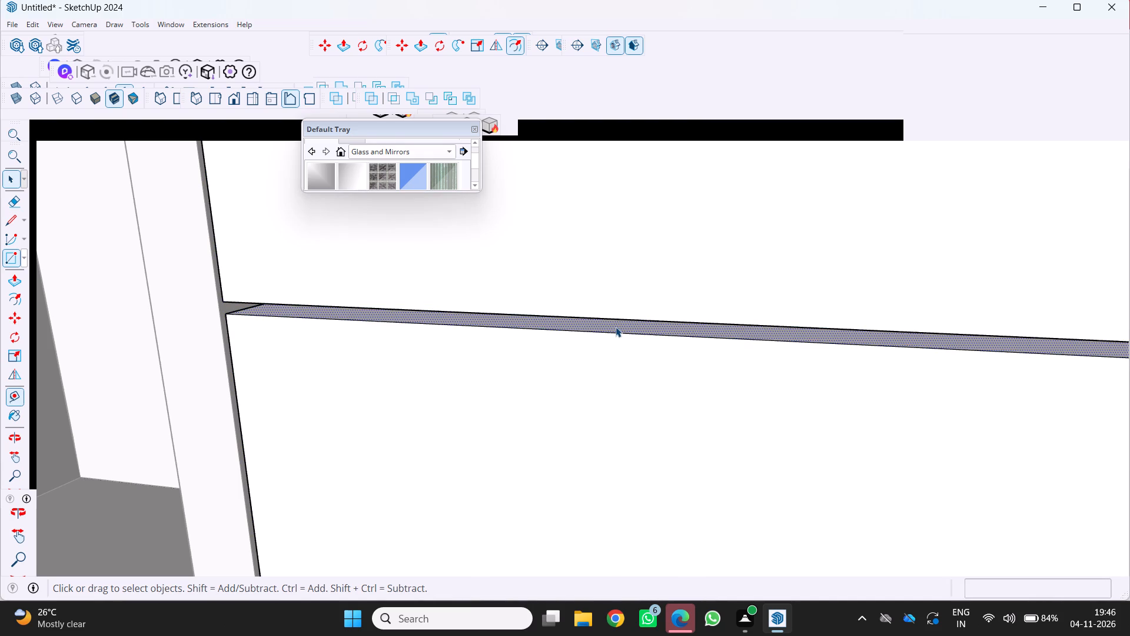
pyautogui.press('p')
pyautogui.click(619, 320)
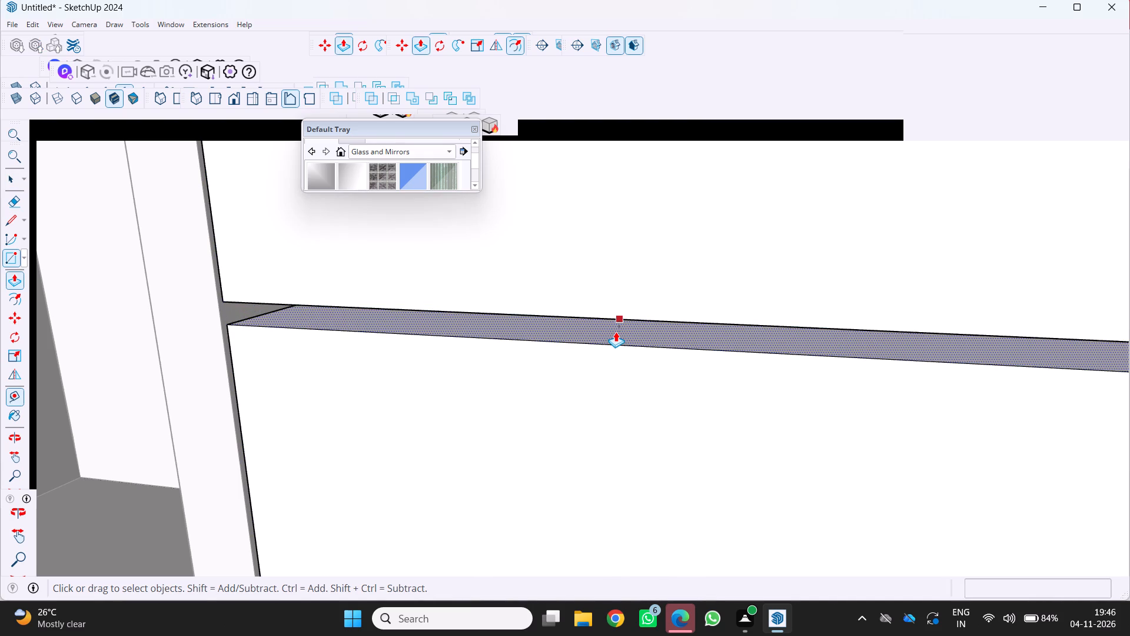
pyautogui.click(616, 332)
pyautogui.moveTo(610, 333); pyautogui.dragTo(611, 341)
pyautogui.scroll(-16, 610, 341)
pyautogui.press('space')
pyautogui.scroll(-5, 693, 392)
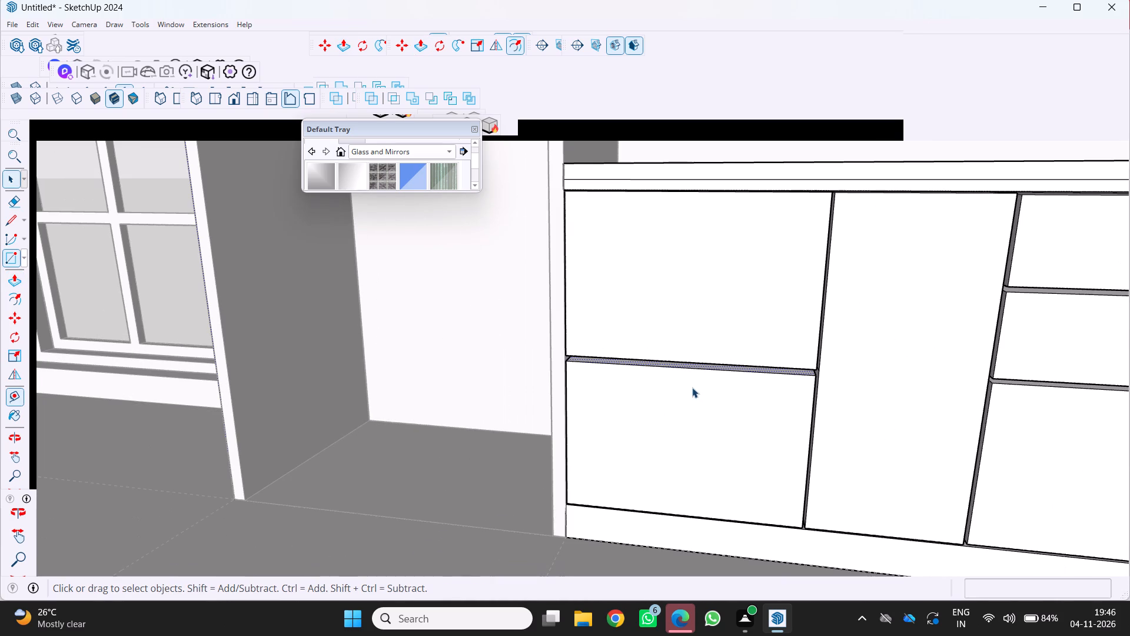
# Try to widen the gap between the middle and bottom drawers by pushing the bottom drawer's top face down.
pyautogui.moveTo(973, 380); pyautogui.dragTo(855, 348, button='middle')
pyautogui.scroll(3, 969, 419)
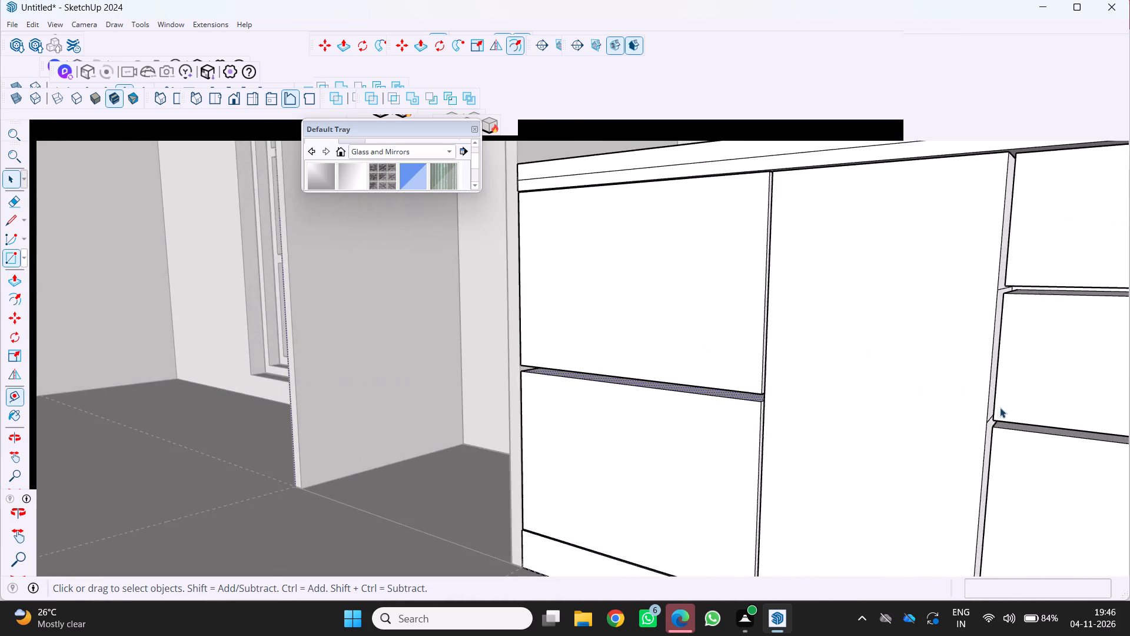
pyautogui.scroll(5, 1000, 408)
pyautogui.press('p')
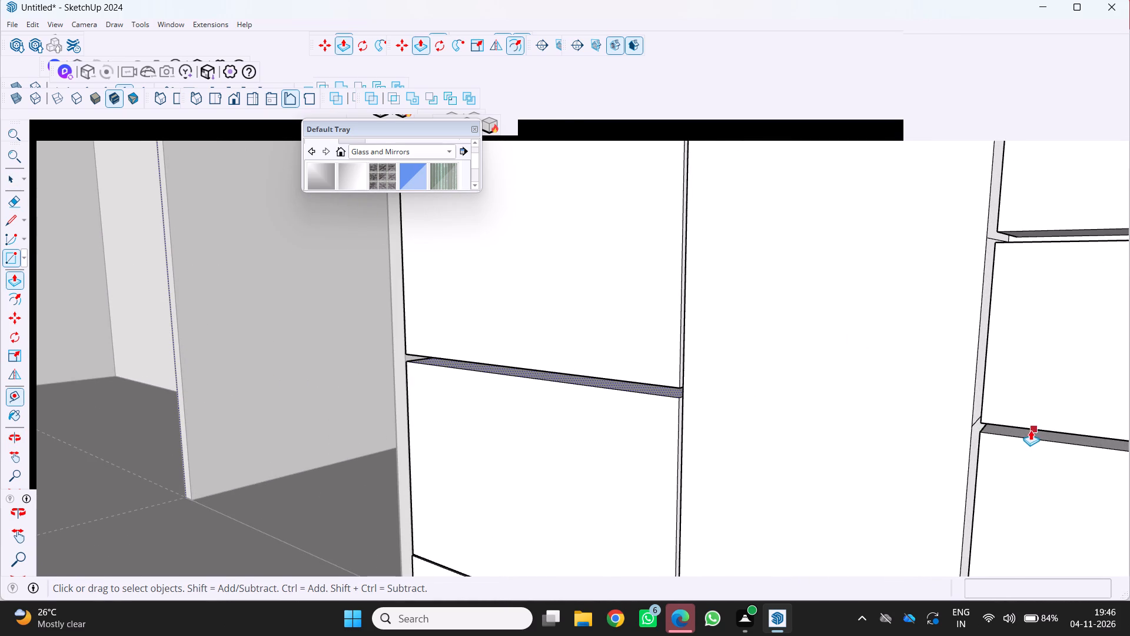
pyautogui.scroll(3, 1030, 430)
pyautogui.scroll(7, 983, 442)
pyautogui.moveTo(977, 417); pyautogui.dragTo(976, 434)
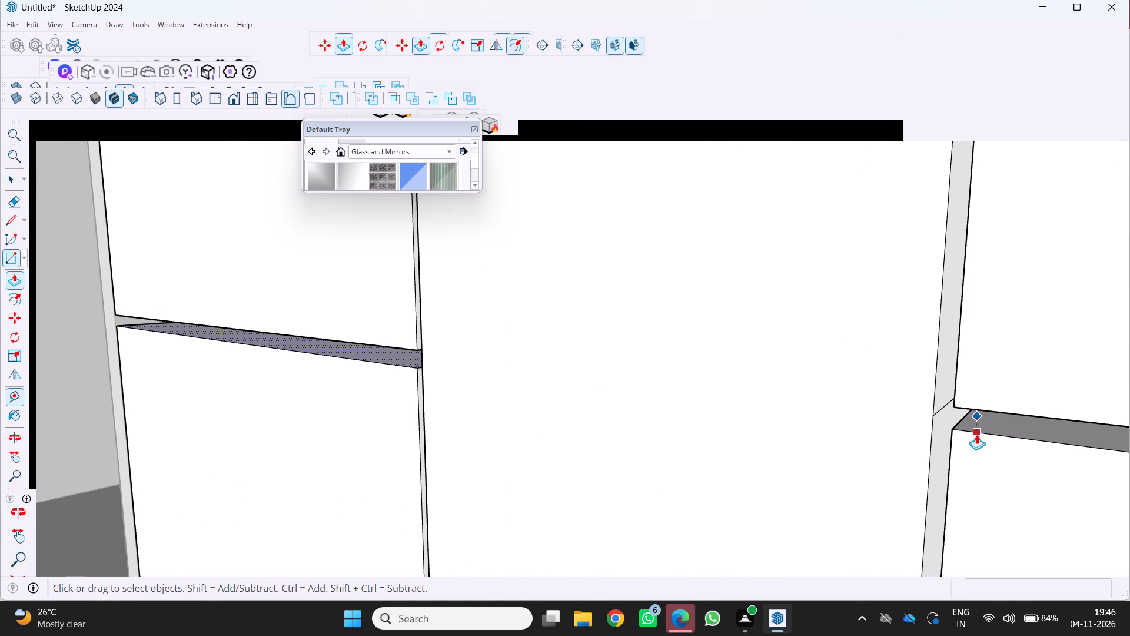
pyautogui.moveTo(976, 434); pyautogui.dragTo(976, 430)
# Push the bottom drawer's top face down slightly to widen the gap below the middle drawer of the base cabinets.
pyautogui.scroll(-4, 965, 435)
pyautogui.moveTo(975, 416); pyautogui.dragTo(986, 412, button='middle')
pyautogui.moveTo(986, 412); pyautogui.dragTo(1129, 314, button='middle')
pyautogui.scroll(-5, 1129, 314)
pyautogui.middleClick(1129, 314)
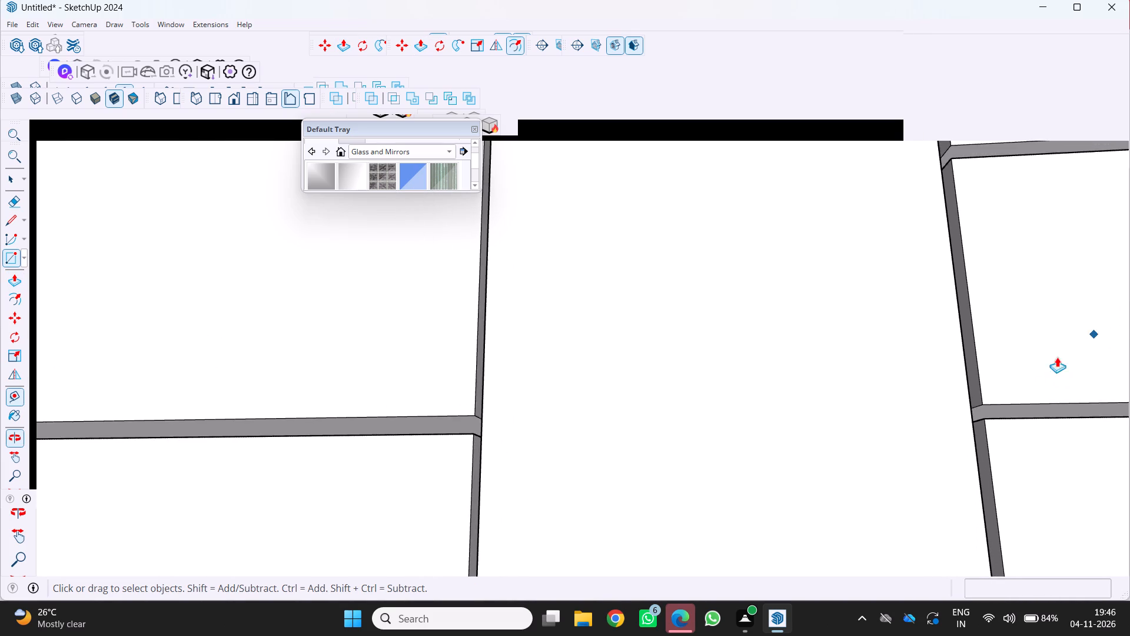
pyautogui.scroll(-10, 990, 414)
pyautogui.keyDown('shift'); pyautogui.moveTo(967, 416); pyautogui.dragTo(929, 442, button='middle'); pyautogui.keyUp('shift')
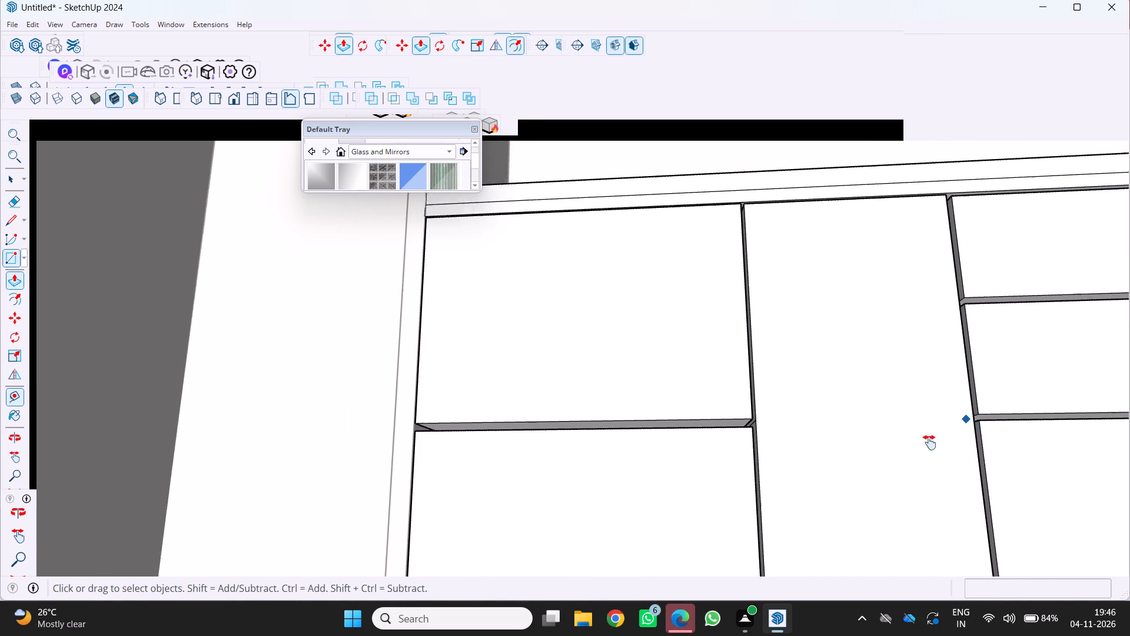
pyautogui.keyDown('shift'); pyautogui.moveTo(929, 442); pyautogui.dragTo(711, 425, button='middle'); pyautogui.keyUp('shift')
pyautogui.scroll(-11, 711, 425)
pyautogui.scroll(-6, 737, 379)
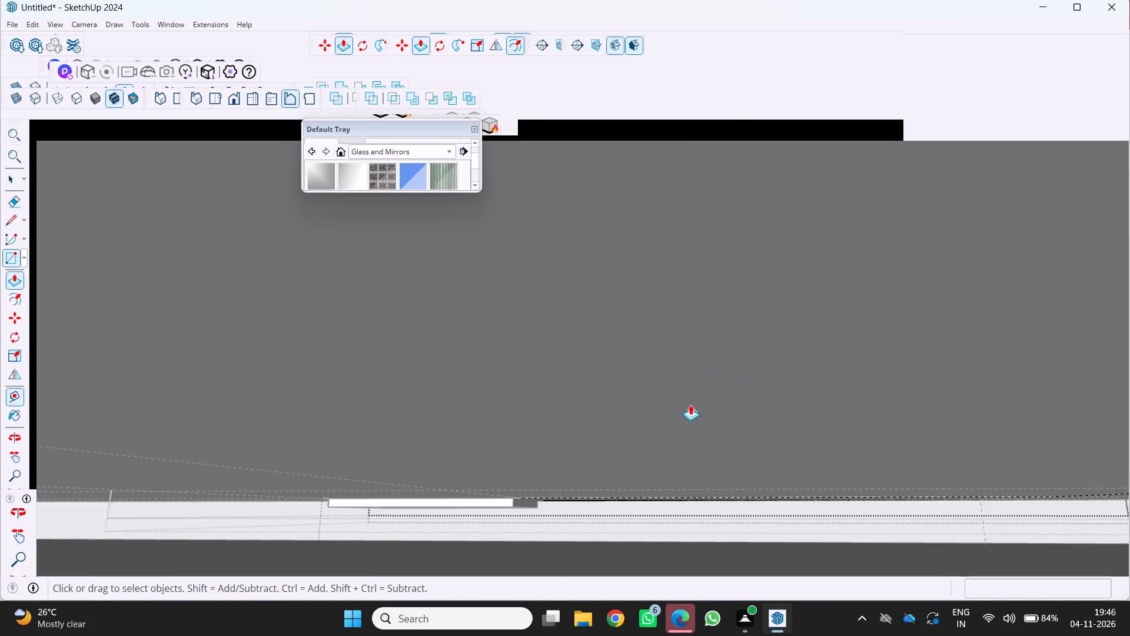
pyautogui.moveTo(690, 412); pyautogui.dragTo(701, 483, button='middle')
pyautogui.scroll(-11, 703, 439)
pyautogui.scroll(5, 713, 249)
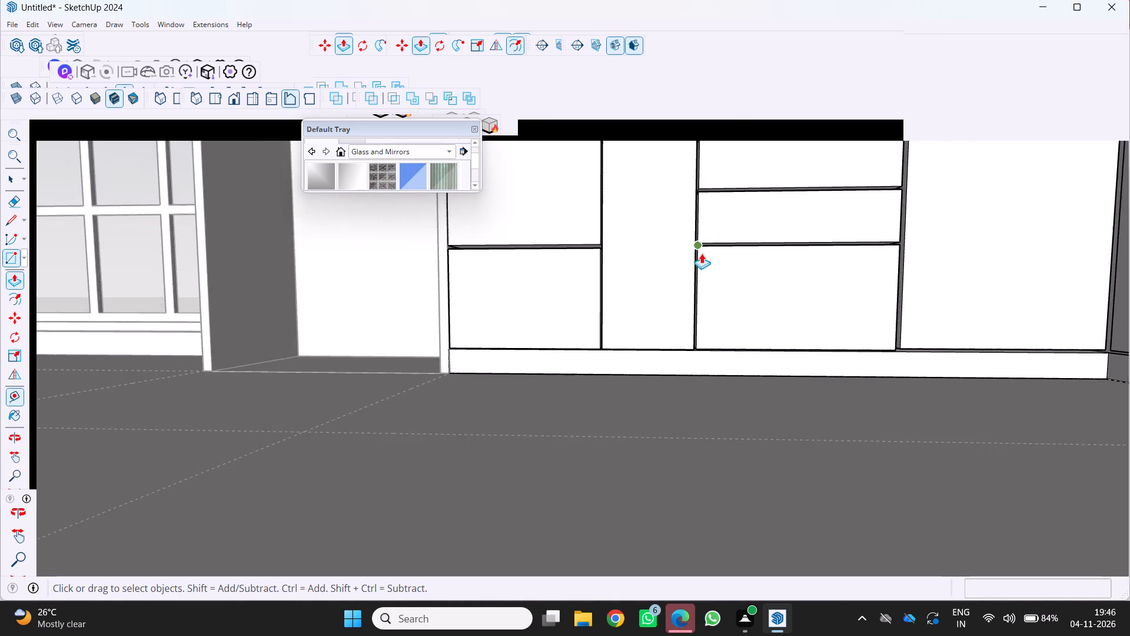
pyautogui.scroll(16, 702, 253)
pyautogui.moveTo(727, 261); pyautogui.dragTo(703, 315, button='middle')
pyautogui.middleClick(700, 312)
pyautogui.scroll(5, 699, 307)
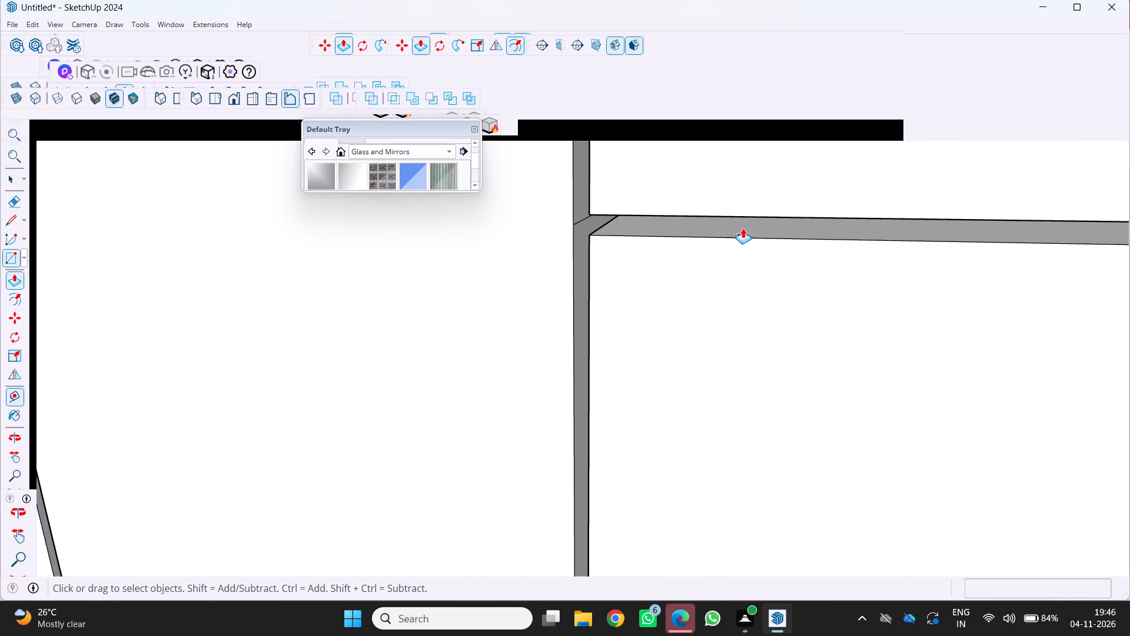
pyautogui.press('space')
pyautogui.click(744, 225)
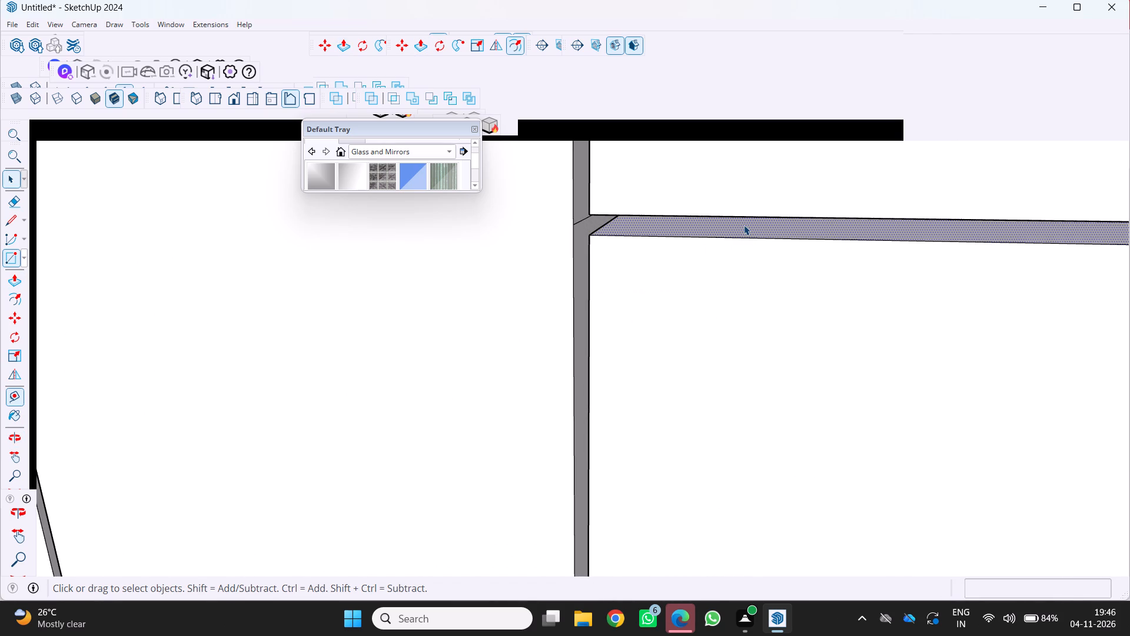
pyautogui.press('p')
pyautogui.moveTo(744, 228); pyautogui.dragTo(745, 242)
pyautogui.scroll(-5, 737, 246)
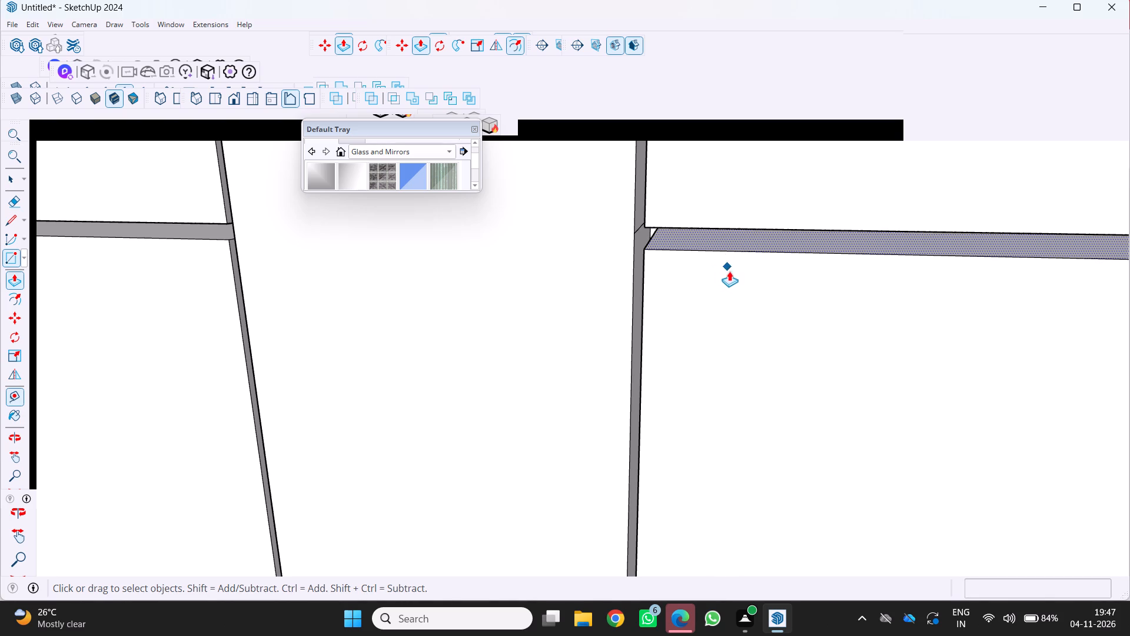
# Examine the base cabinets' front gaps, and the whole cabinet layout within the room.
pyautogui.scroll(-18, 694, 251)
pyautogui.moveTo(432, 296); pyautogui.dragTo(504, 233, button='middle')
pyautogui.scroll(1, 434, 294)
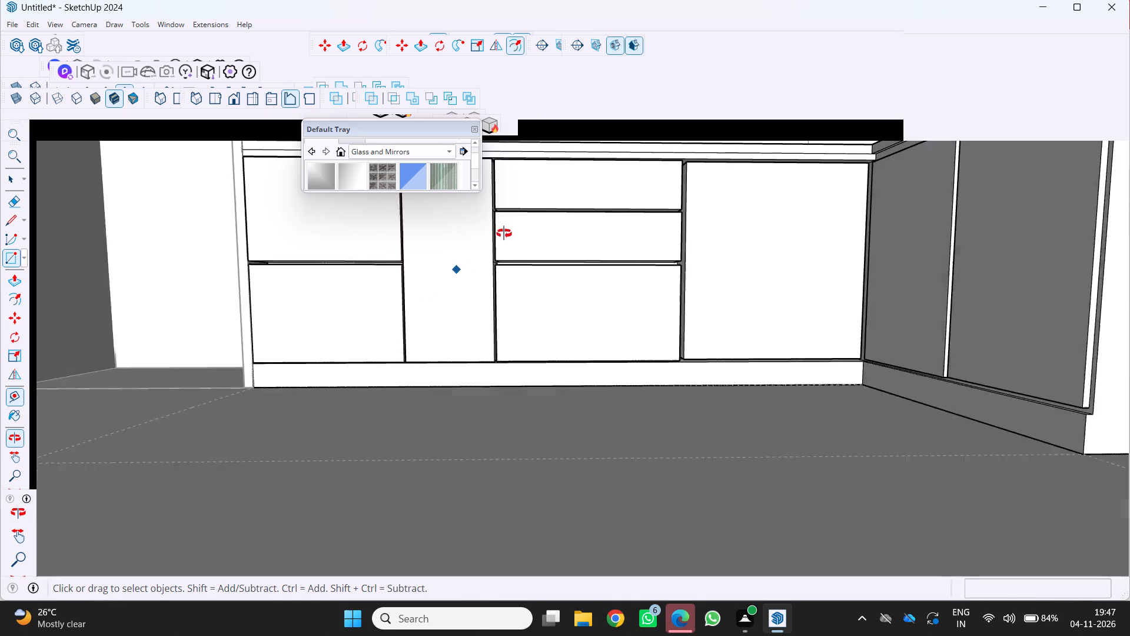
pyautogui.moveTo(504, 233); pyautogui.dragTo(506, 231, button='middle')
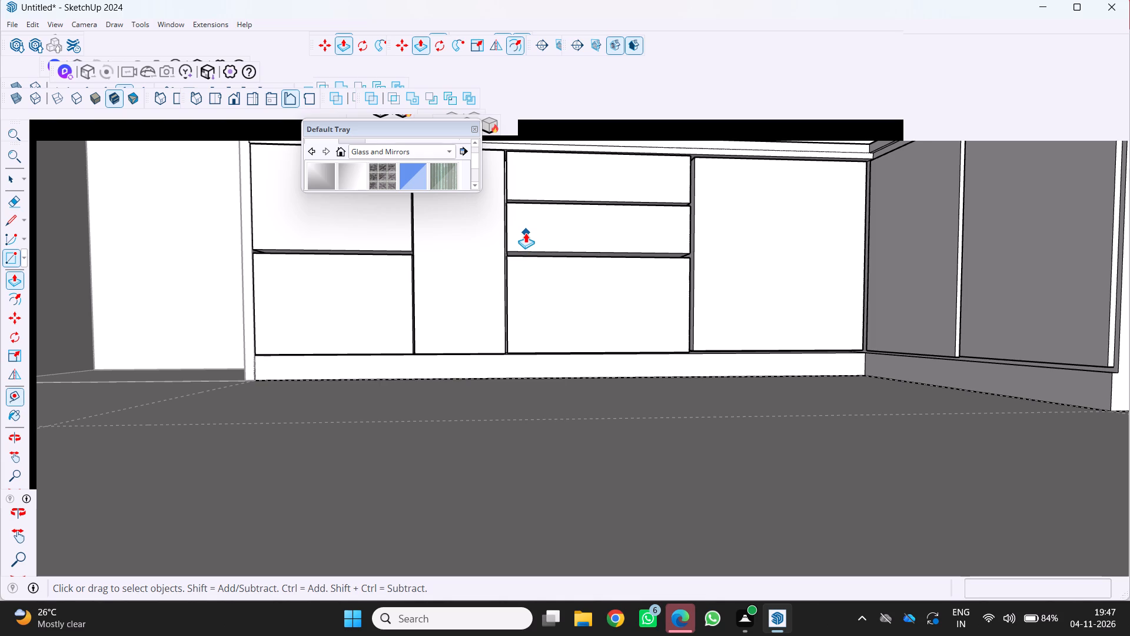
pyautogui.scroll(-4, 560, 246)
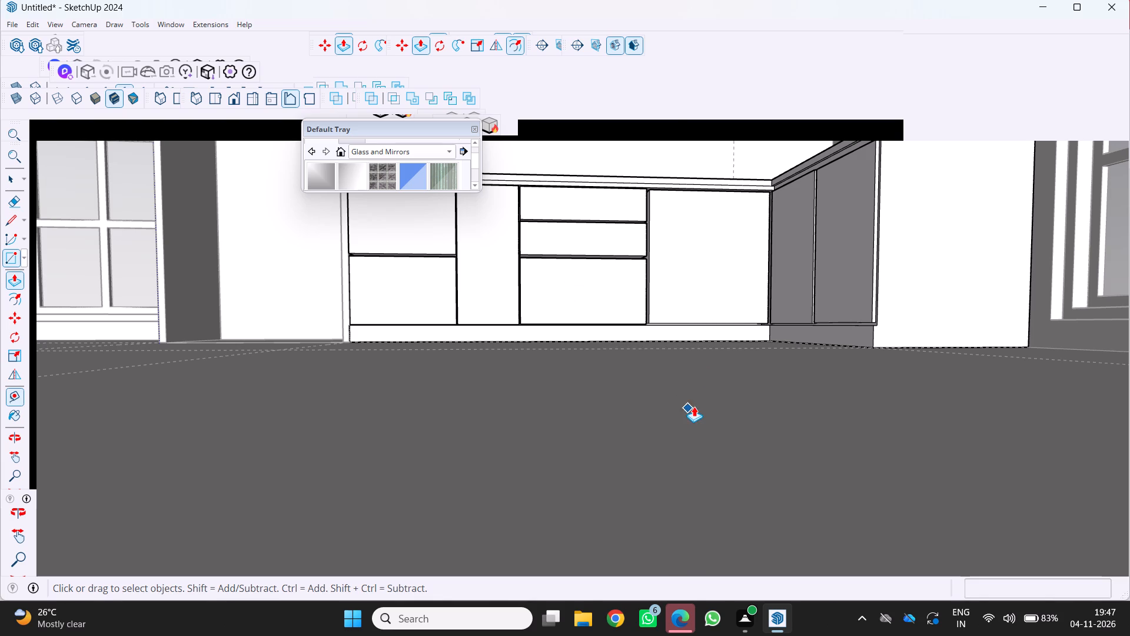
pyautogui.scroll(-6, 636, 340)
pyautogui.moveTo(640, 359); pyautogui.dragTo(716, 408, button='middle')
pyautogui.scroll(-4, 689, 380)
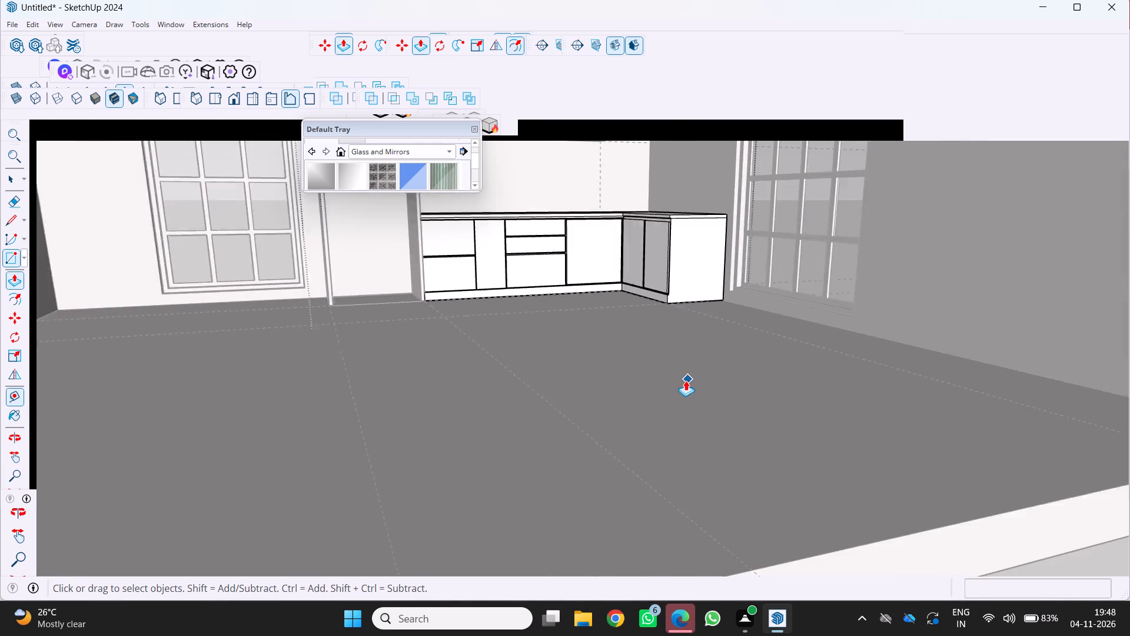
pyautogui.scroll(-3, 686, 380)
pyautogui.moveTo(654, 394); pyautogui.dragTo(553, 422, button='middle')
pyautogui.middleClick(553, 422)
pyautogui.scroll(-8, 553, 422)
pyautogui.moveTo(565, 395); pyautogui.dragTo(587, 365, button='middle')
pyautogui.scroll(1, 573, 387)
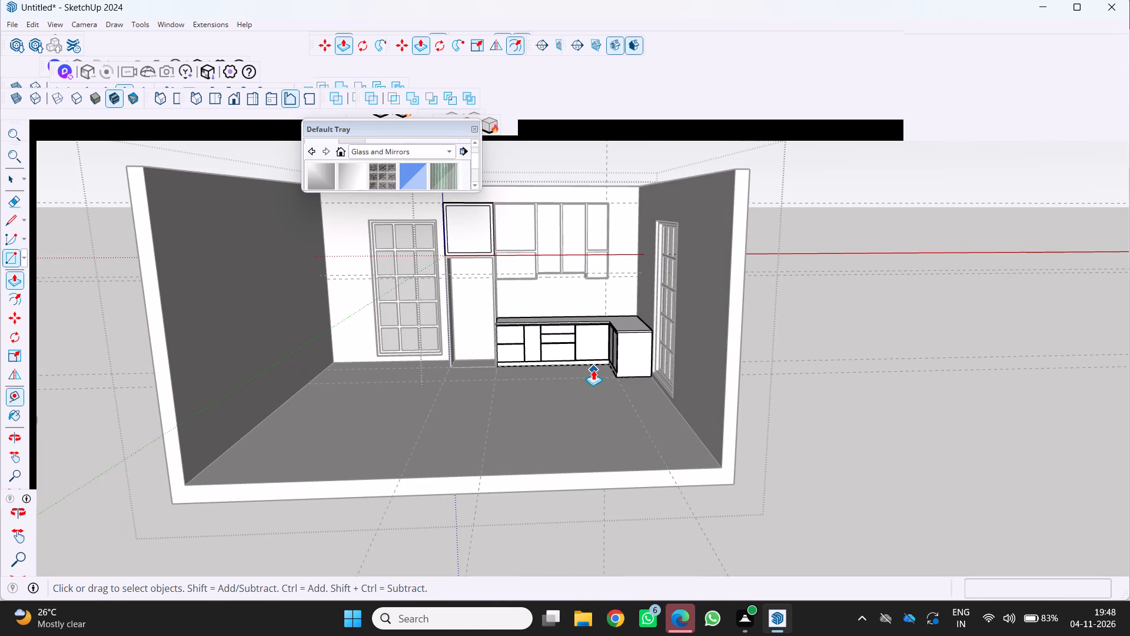